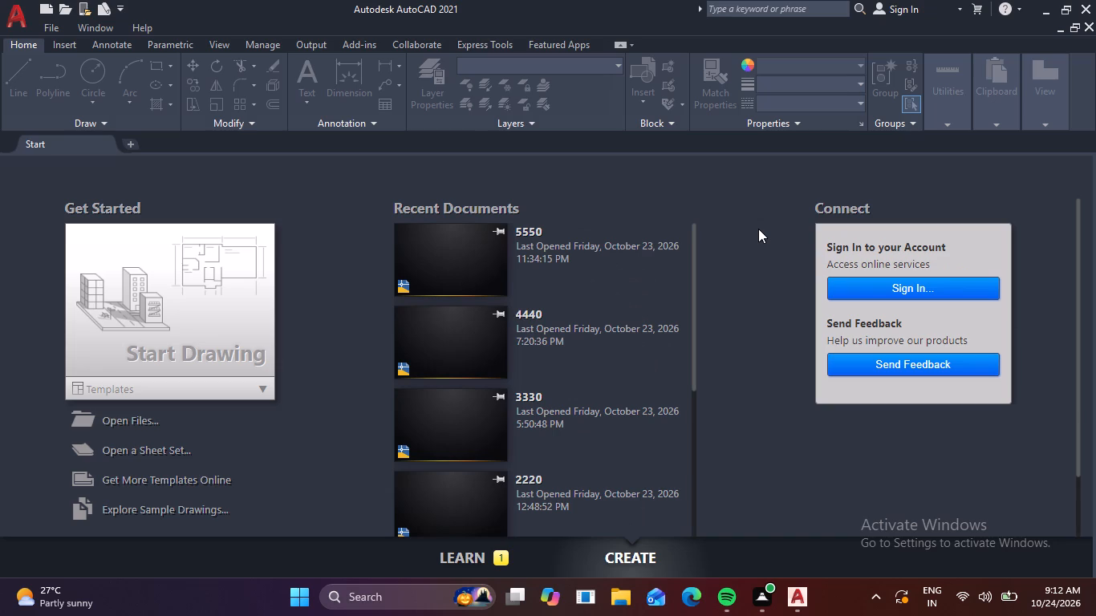
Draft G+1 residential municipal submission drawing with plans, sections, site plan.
Create a new blank drawing and turn off its grid display.
click(240, 334)
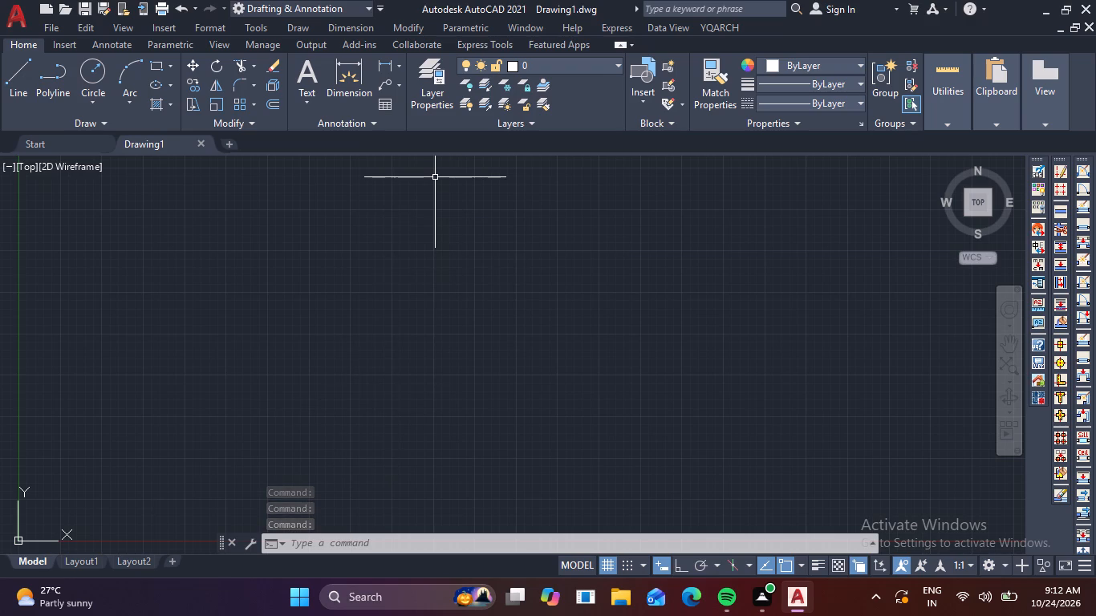
key(F7)
Configure the drawing units to a length precision of 0.00 and an insertion scale in meters.
text(un)
key(space)
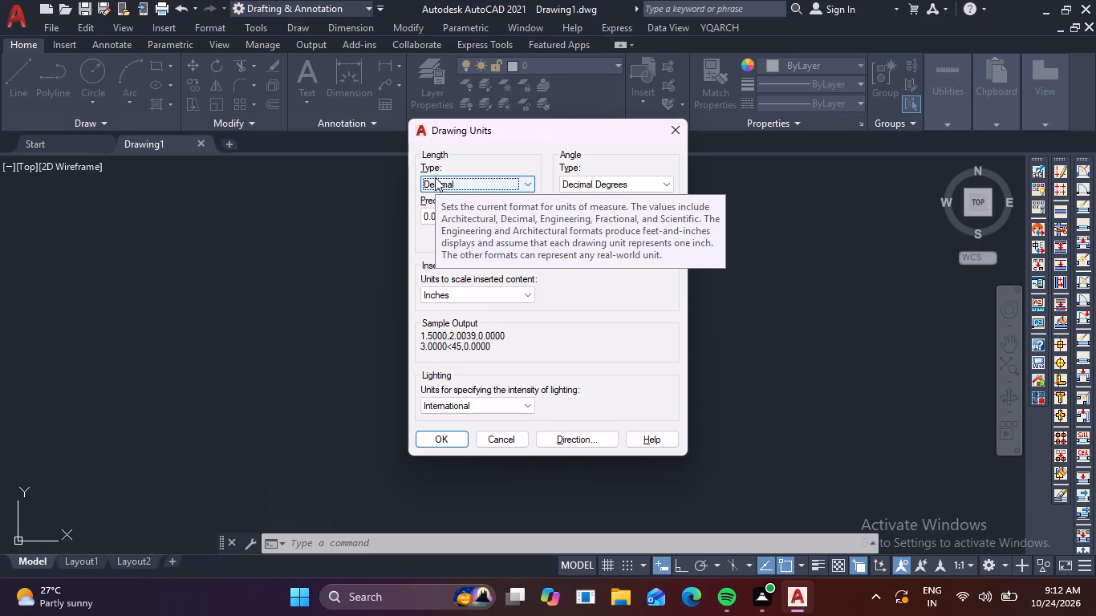
click(512, 220)
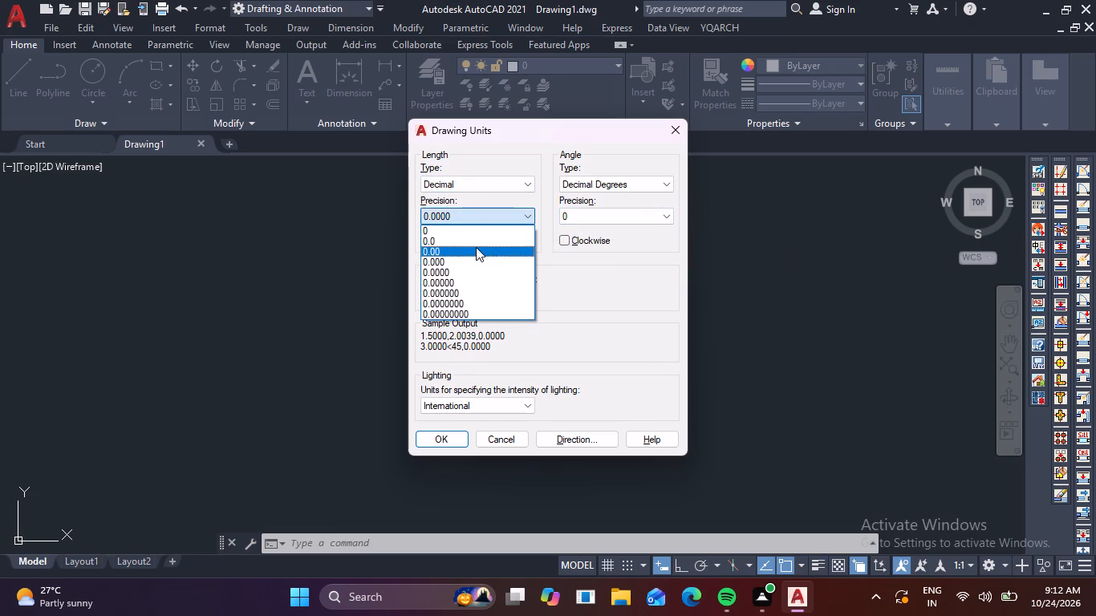
click(476, 248)
click(501, 294)
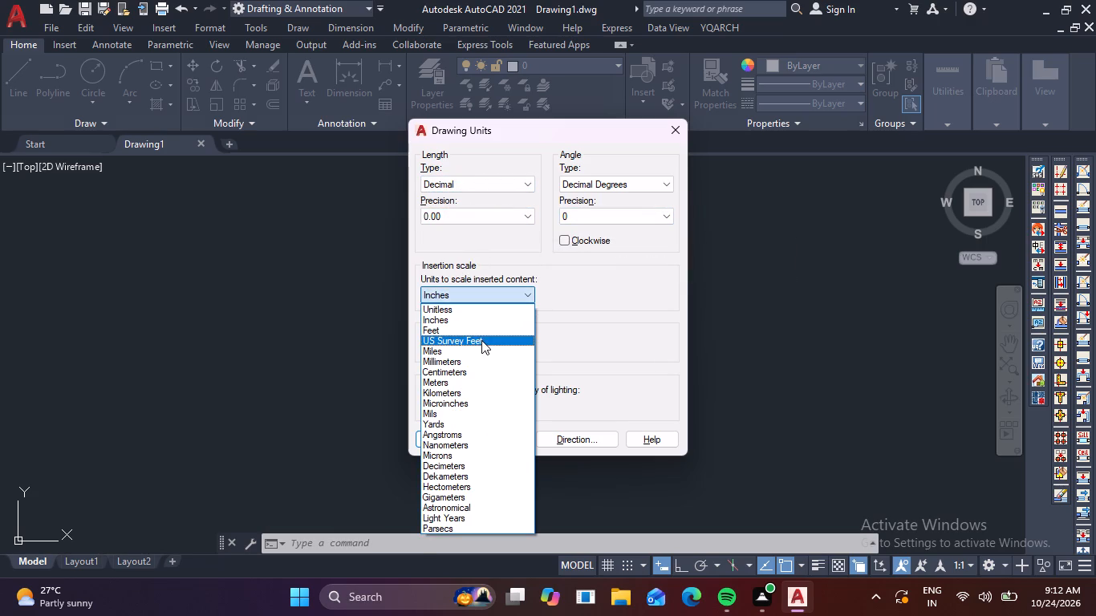
click(479, 386)
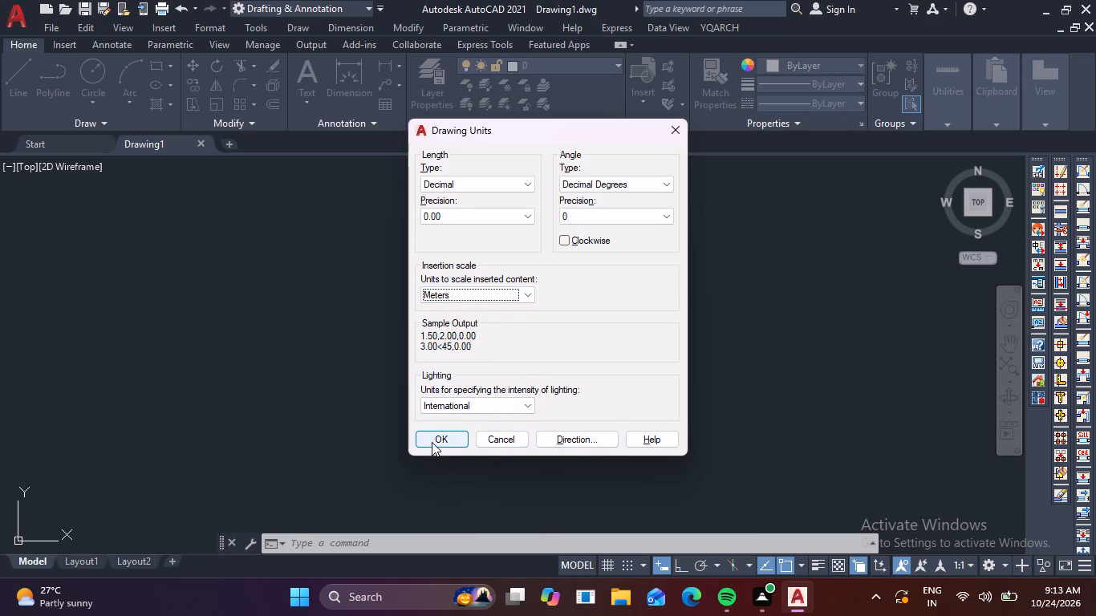
click(432, 442)
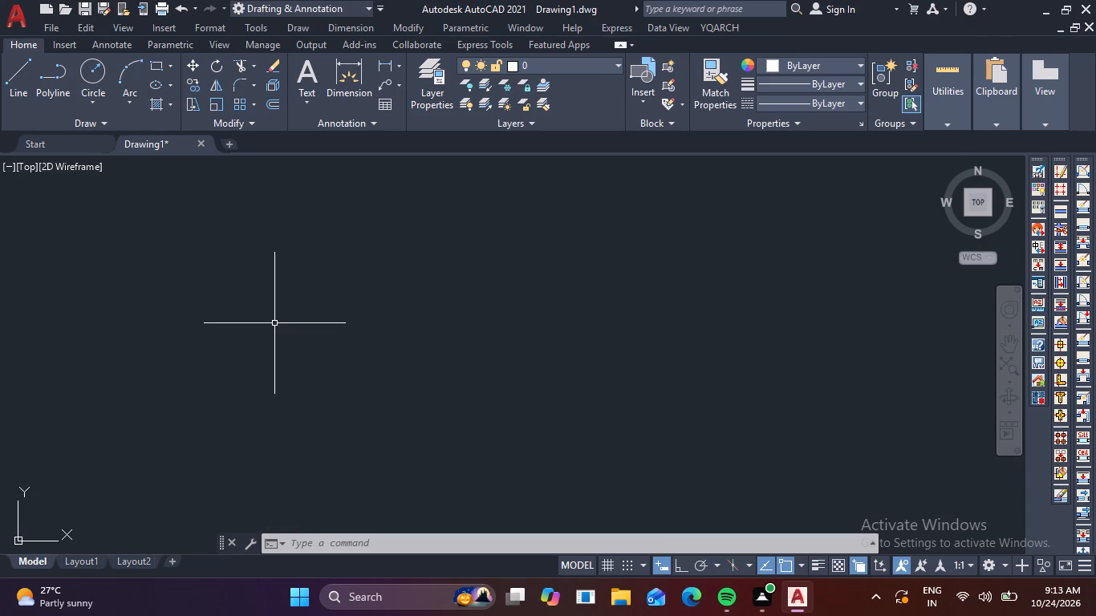
Hide the UCS icon in the drawing area.
click(220, 49)
click(17, 74)
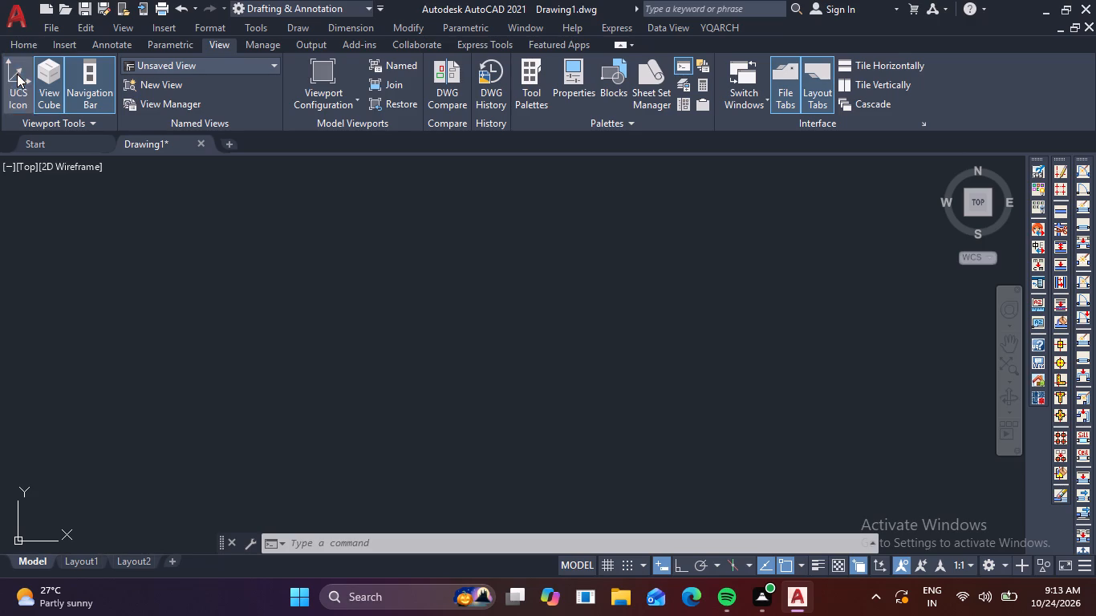
click(22, 43)
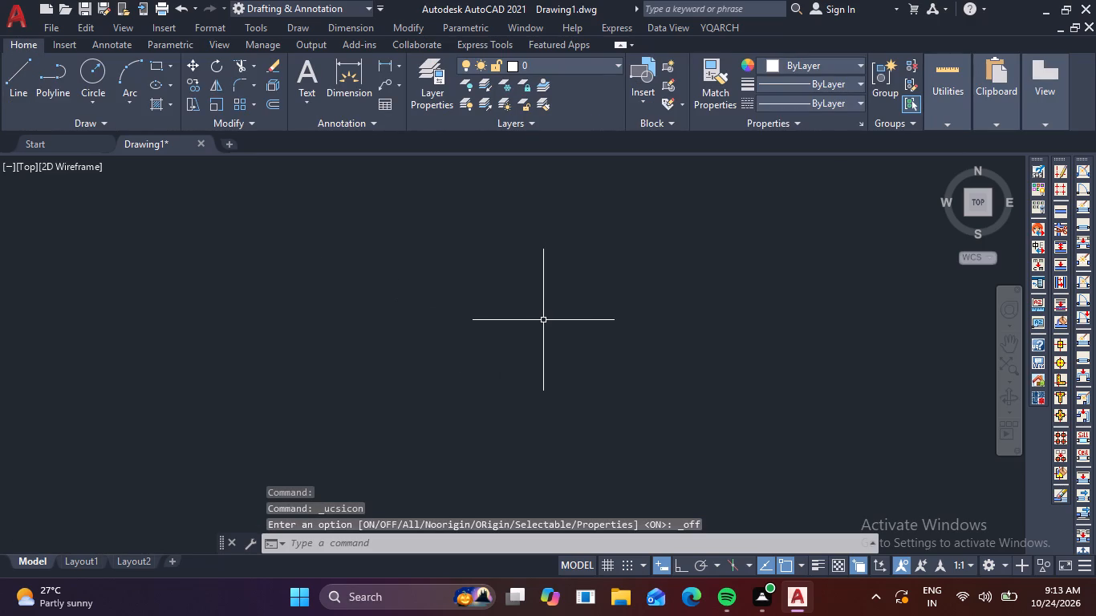
Turn on Ortho mode and draw a horizontal line 3.79 long near the top of the drawing area.
key(F8)
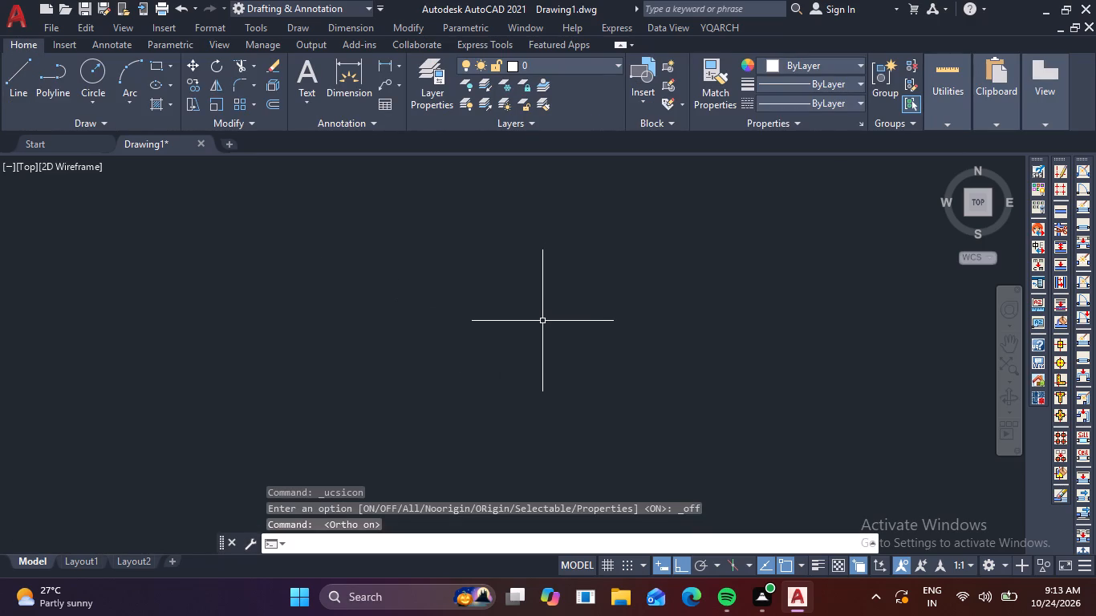
key(l)
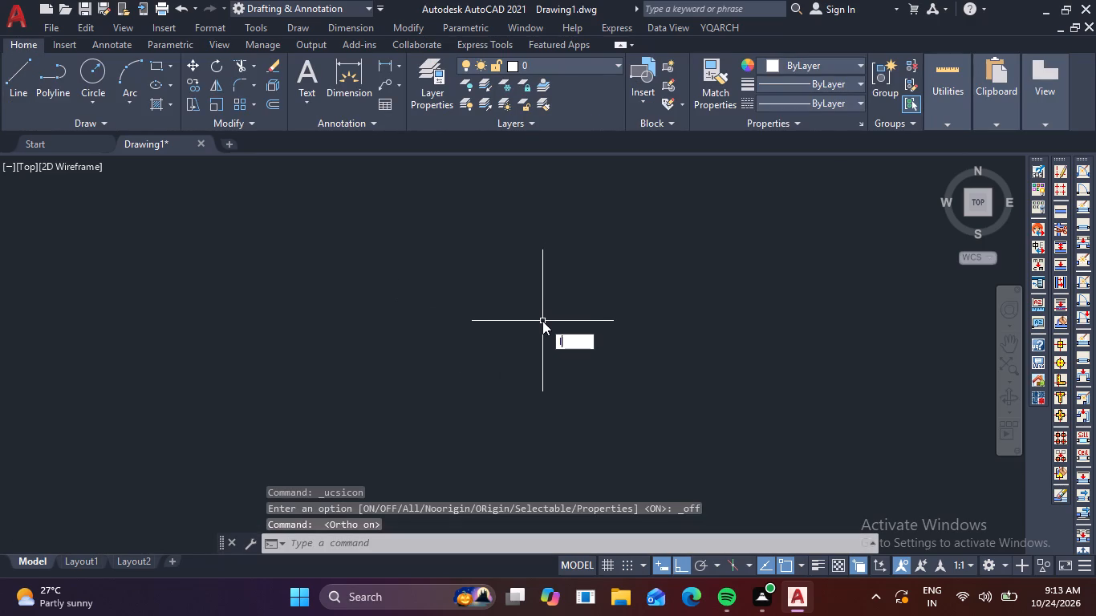
key(space)
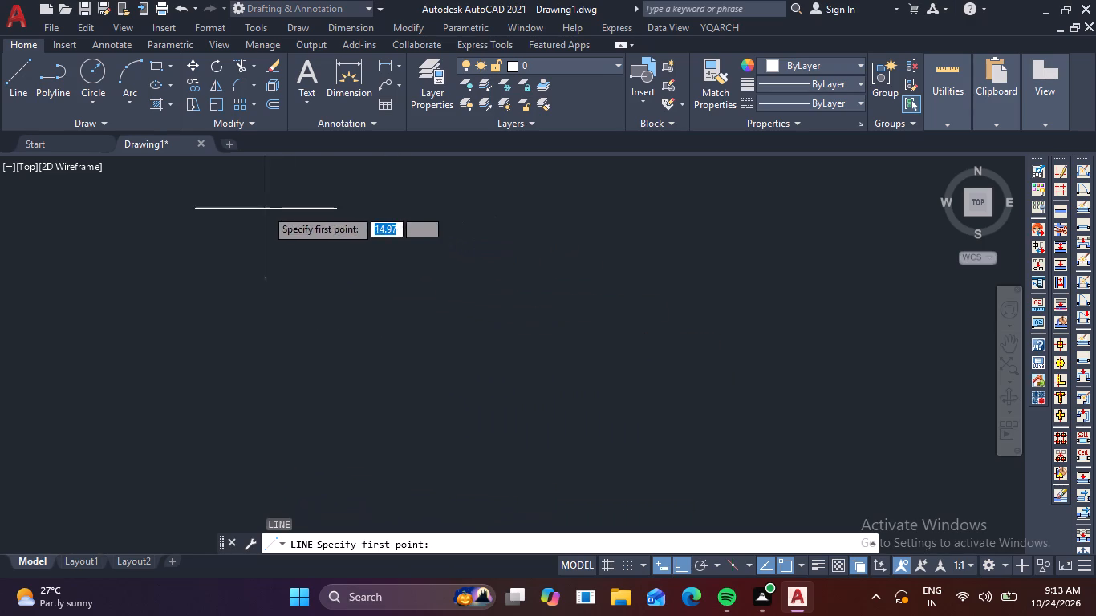
click(219, 181)
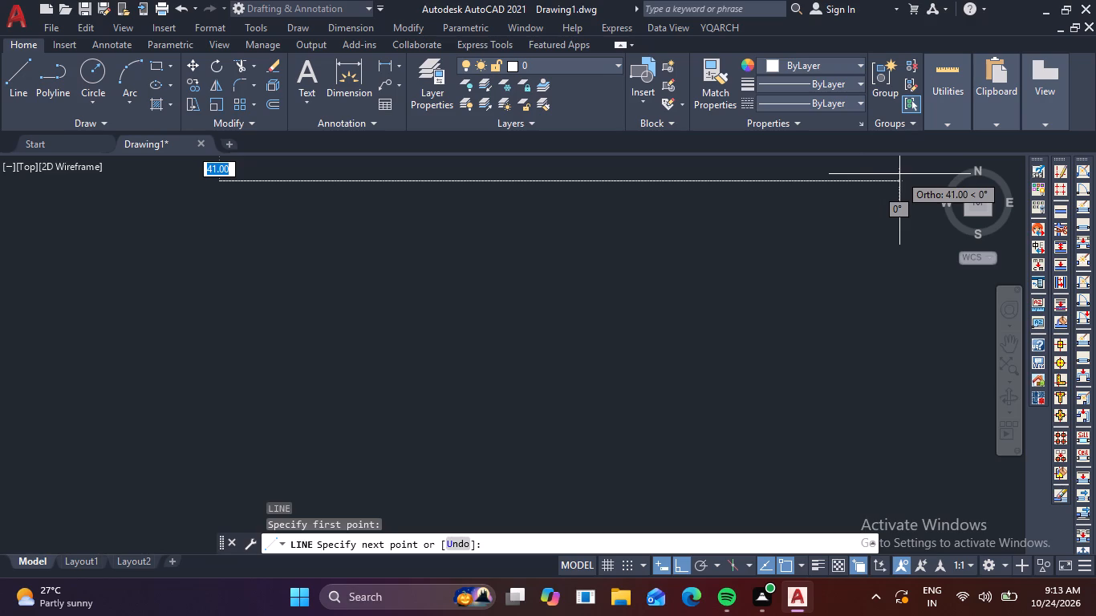
text(3.)
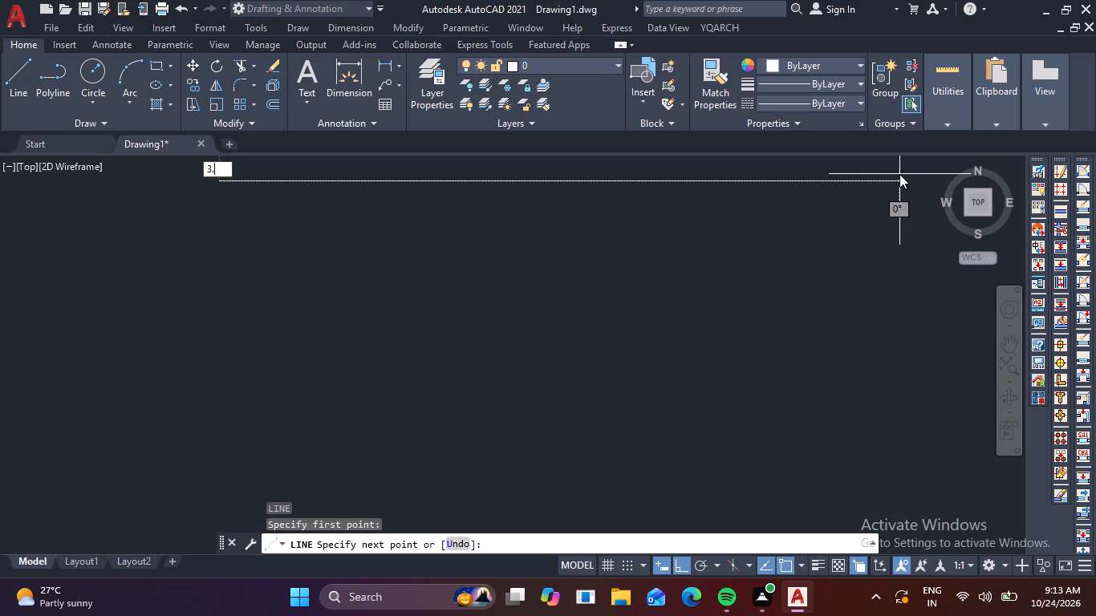
text(79)
key(Return)
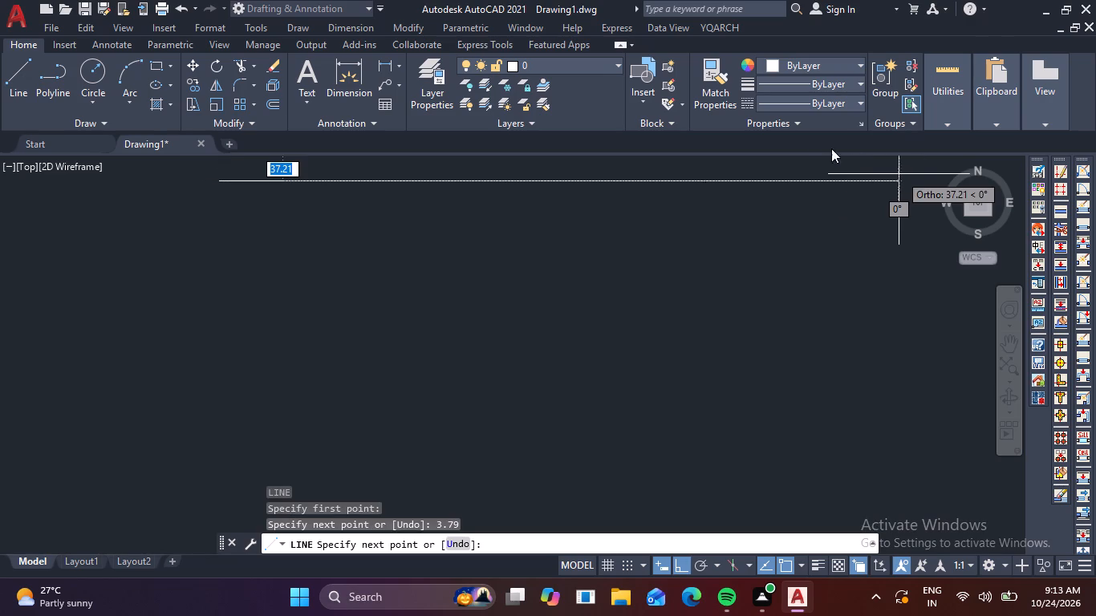
key(Escape)
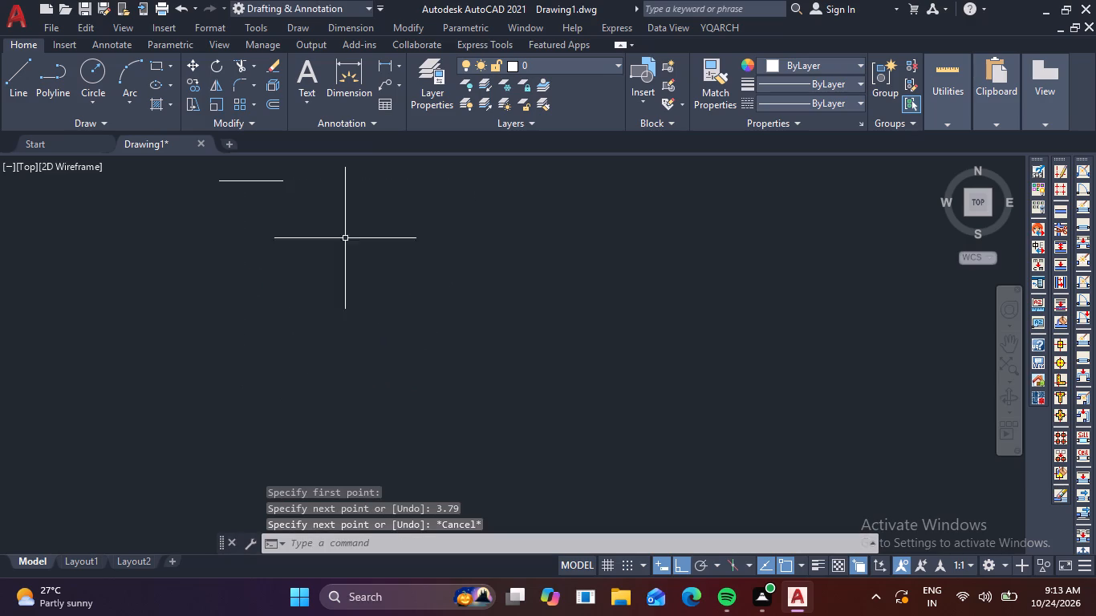
Draw a vertical line 2.7 long straight down from the left endpoint of the horizontal line.
scroll(301, 178, up, 3)
middle_drag(293, 183, 721, 273)
scroll(581, 313, up, 1)
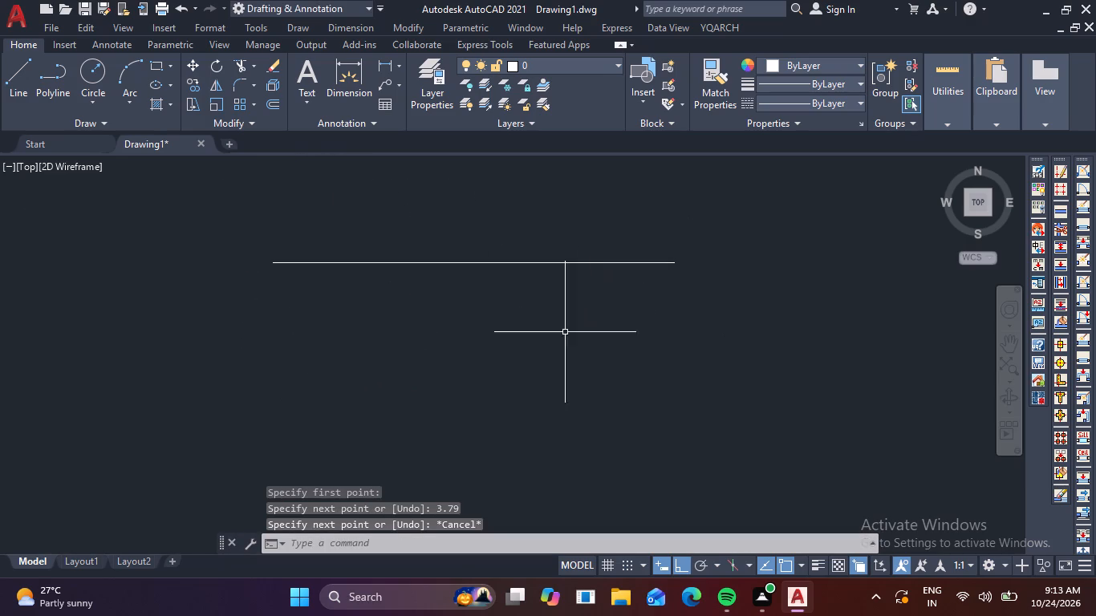
key(l)
key(space)
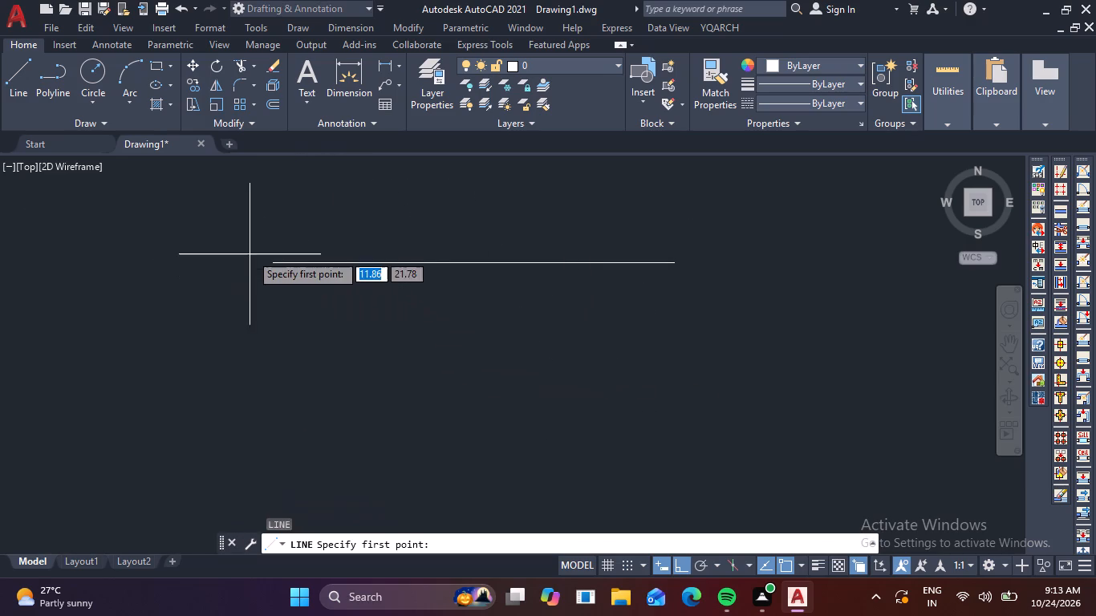
click(275, 263)
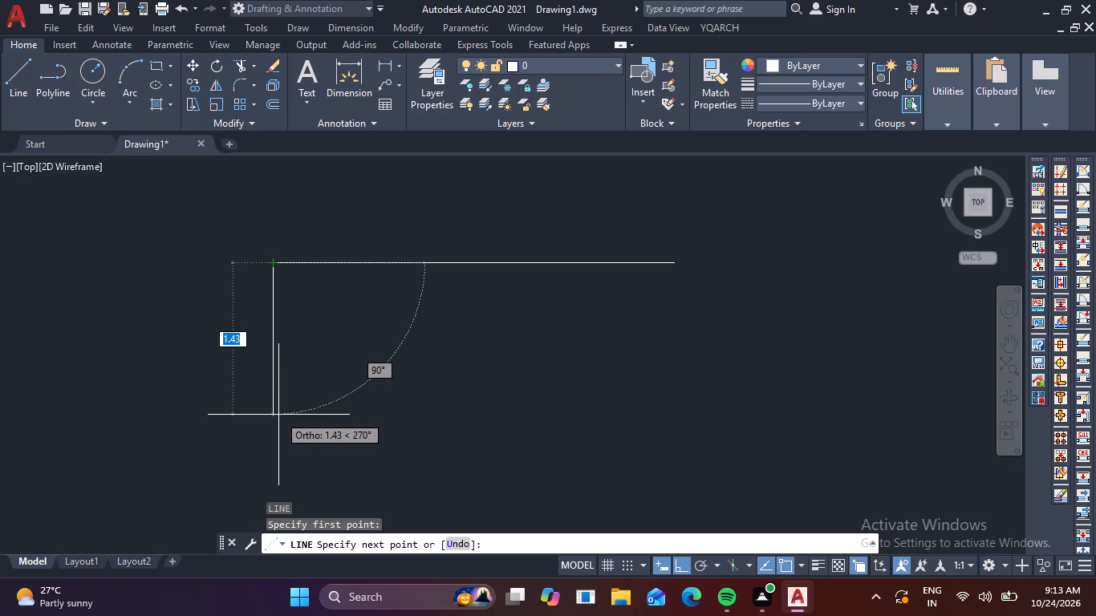
key(2)
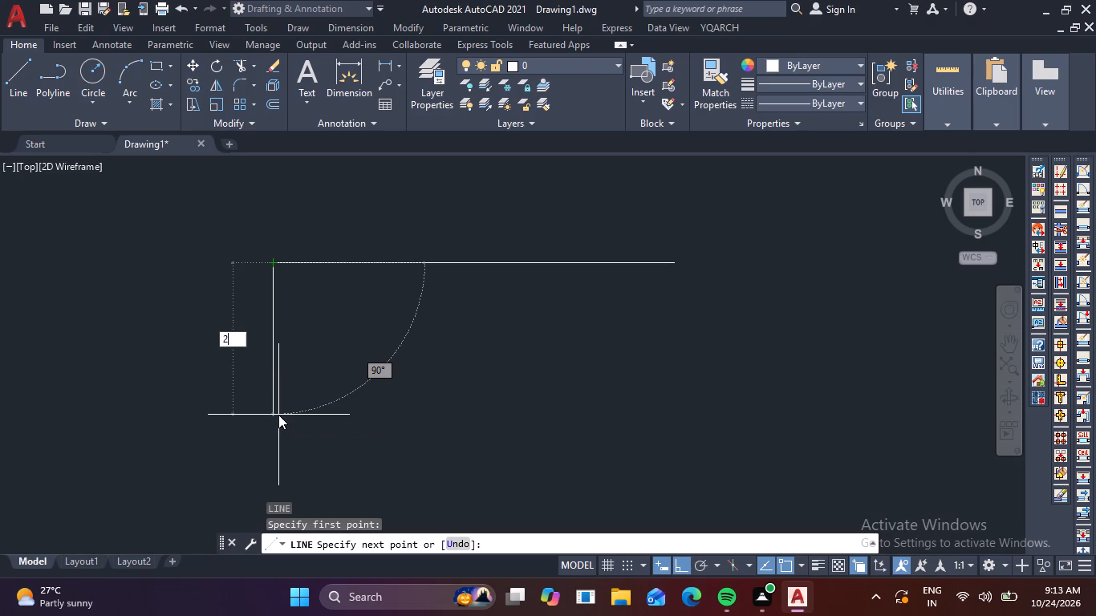
key(period)
key(7)
key(Return)
key(Escape)
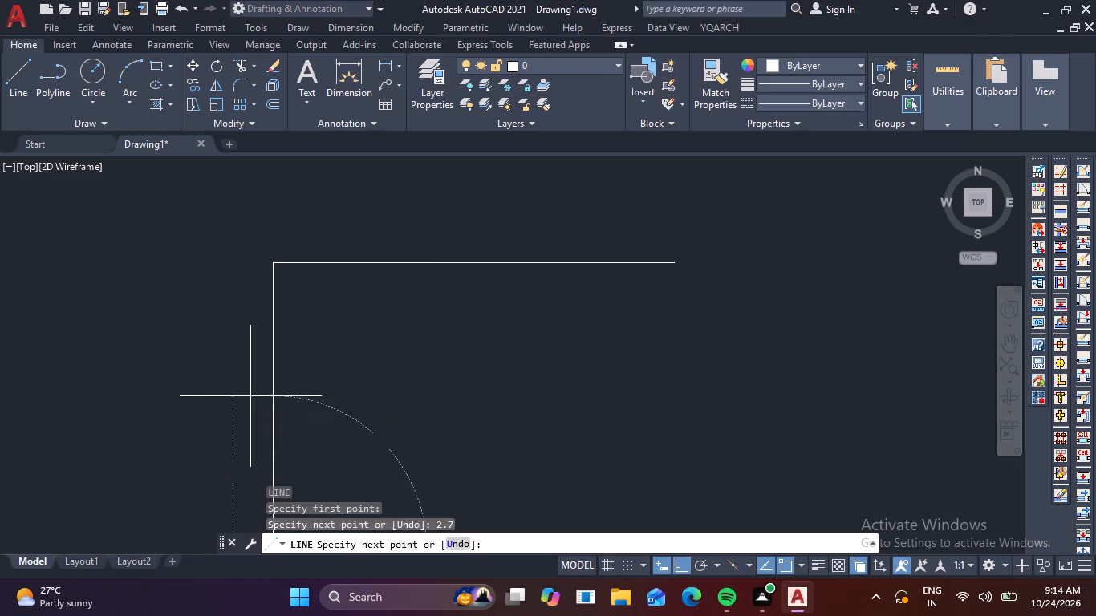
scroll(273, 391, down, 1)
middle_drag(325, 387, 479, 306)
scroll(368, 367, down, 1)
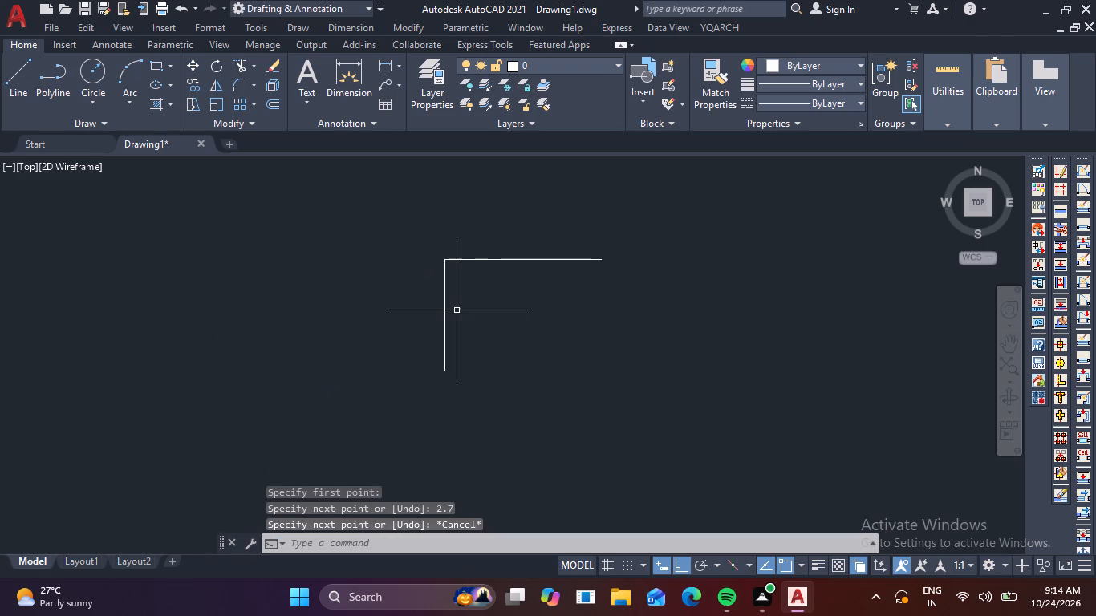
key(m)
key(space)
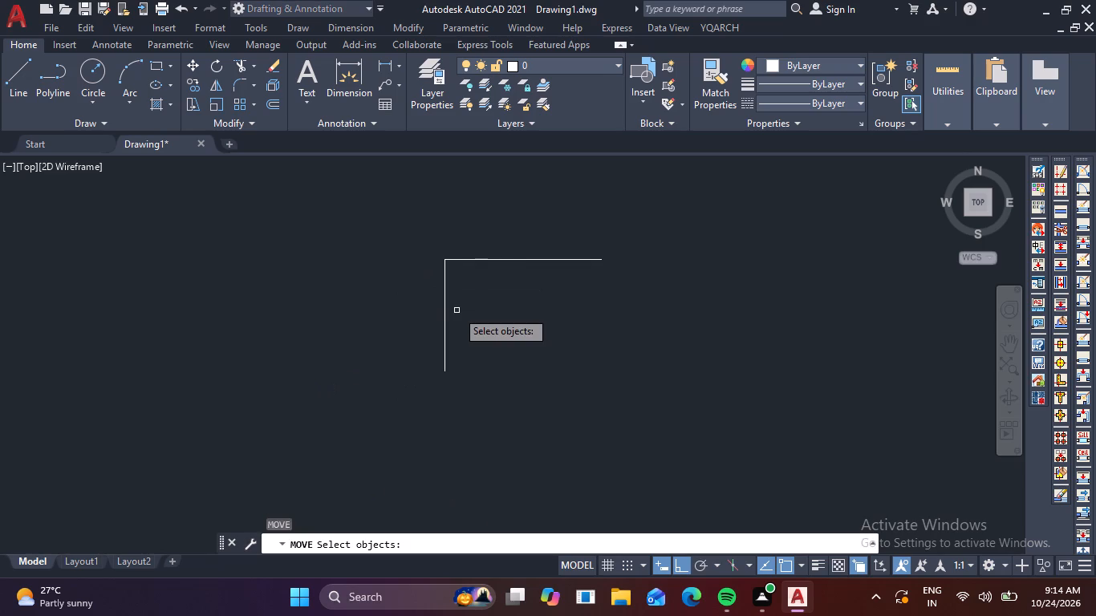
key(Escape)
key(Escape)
Start the Offset command and begin entering a decimal offset distance.
text(o)
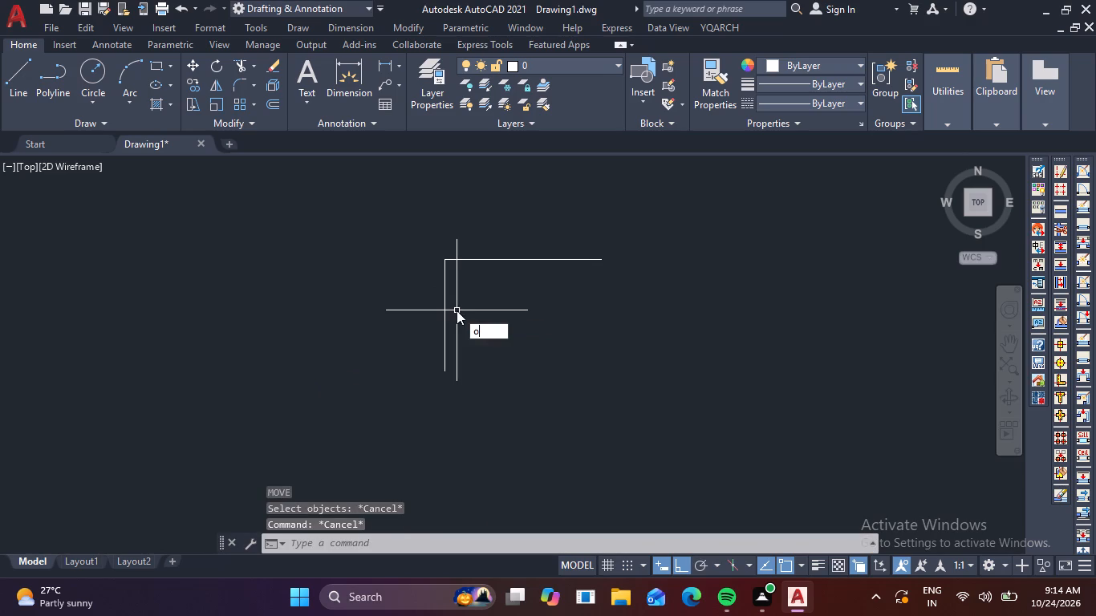
key(space)
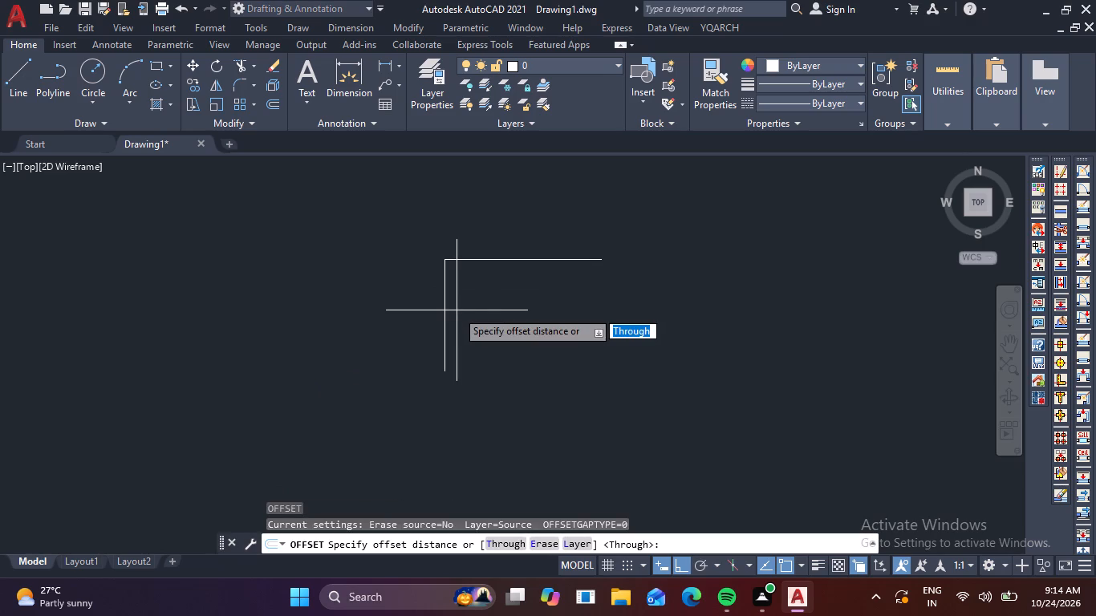
key(period)
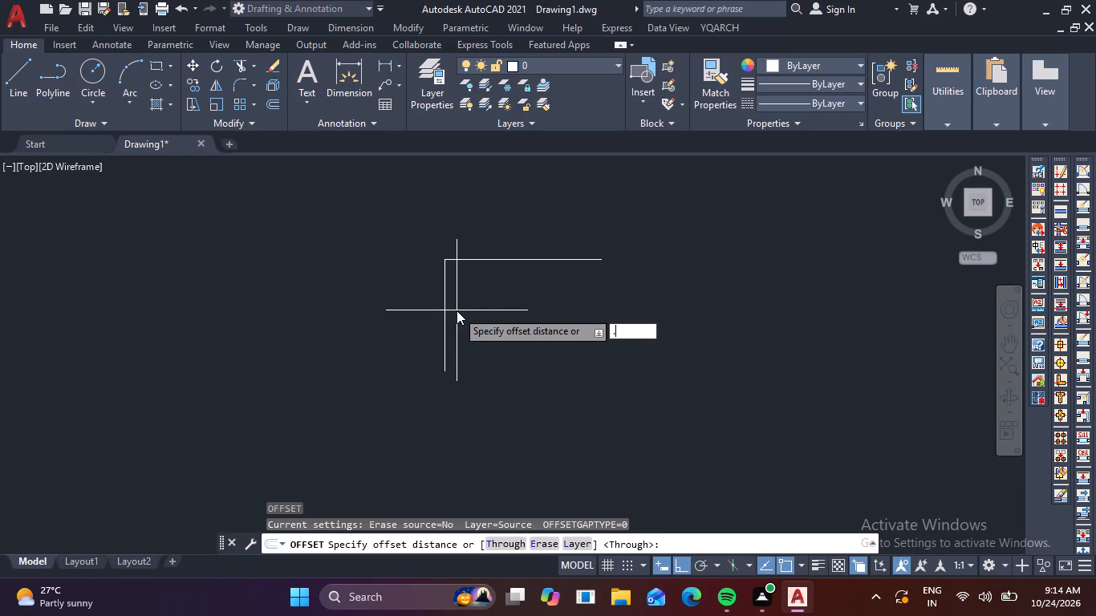
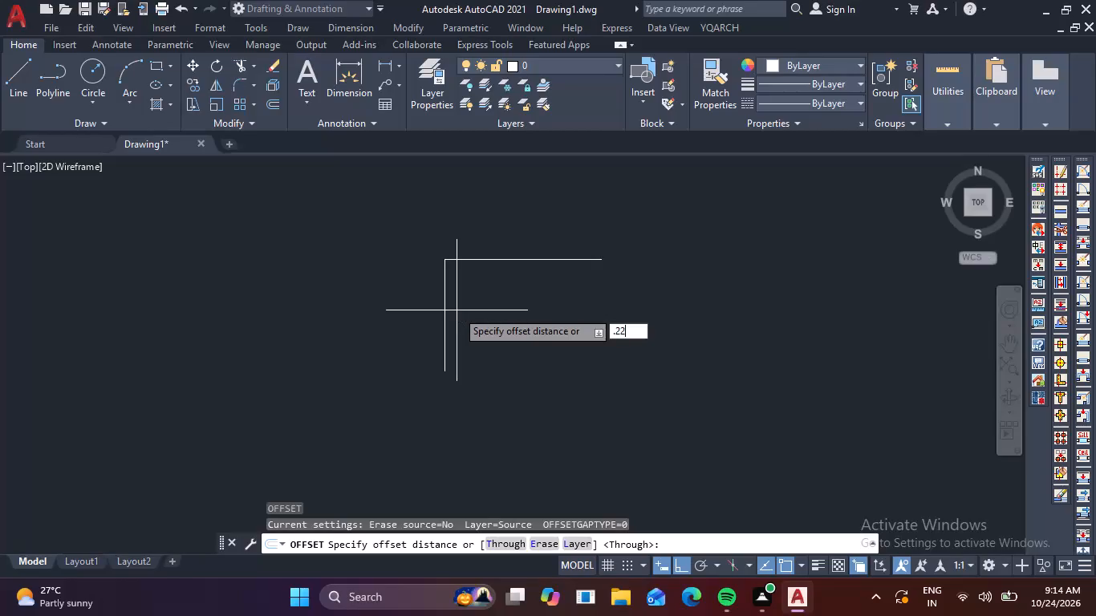
Offset the horizontal line 0.22 upward and the vertical line 0.22 outward to the left.
key(Return)
click(491, 261)
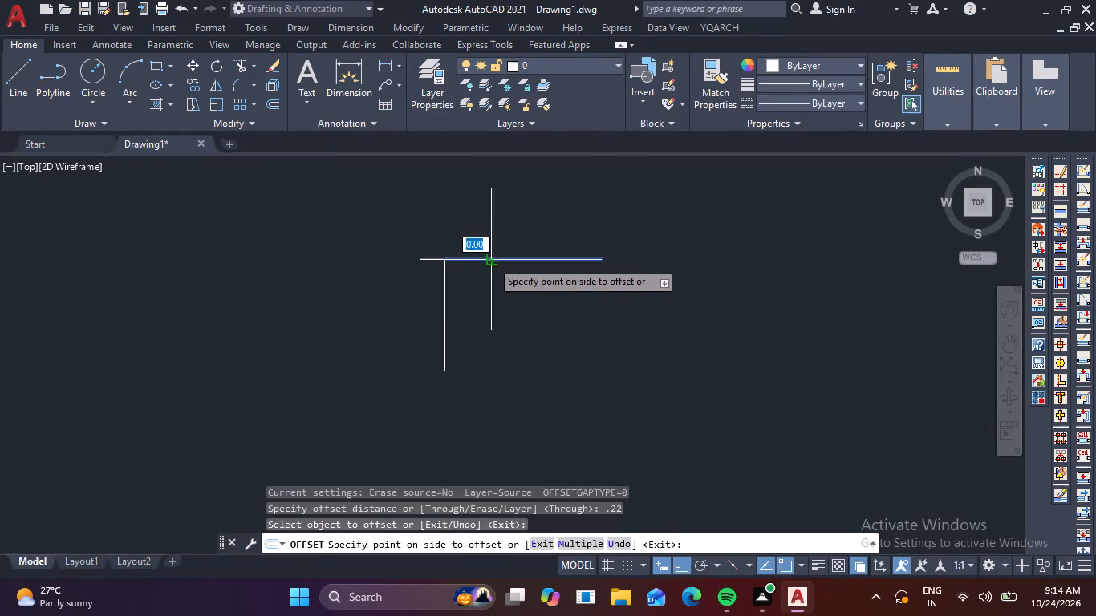
click(518, 195)
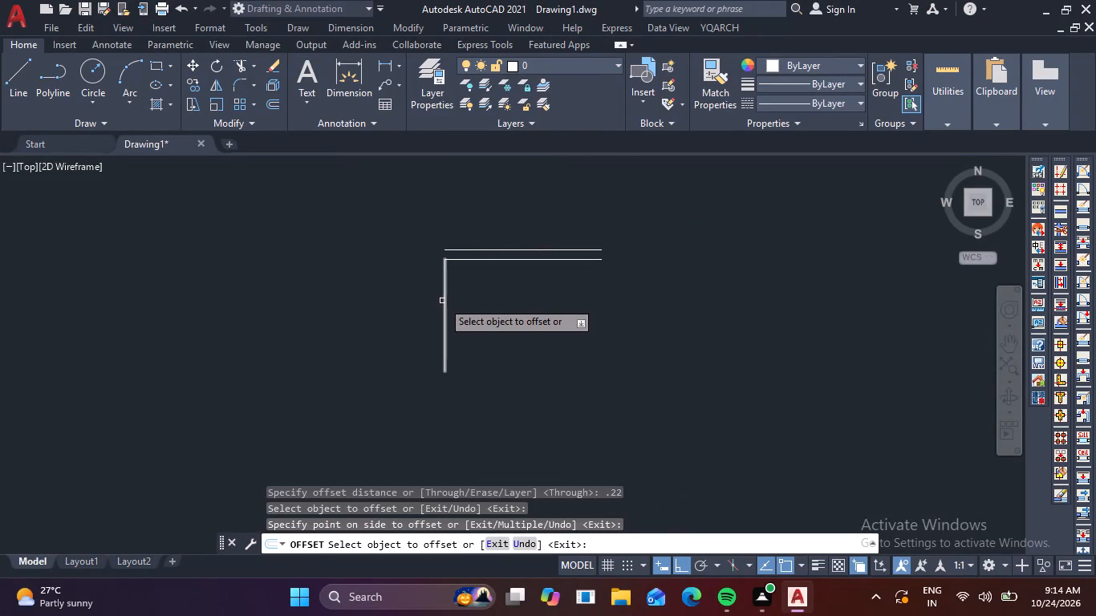
click(442, 301)
click(347, 327)
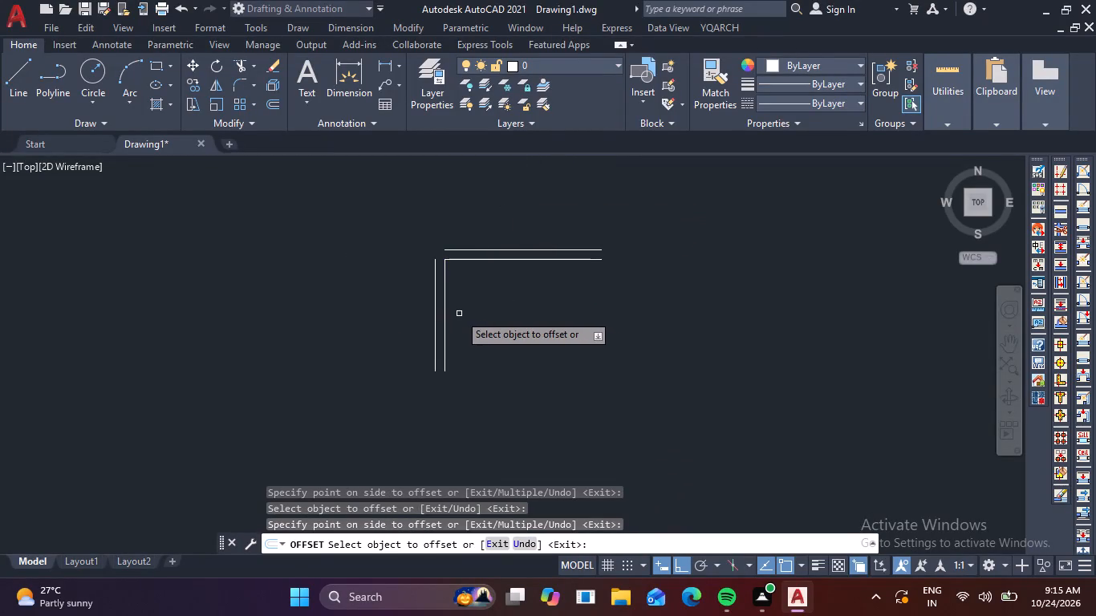
key(Escape)
Join the two outer offset lines into a sharp top-left corner with a zero-radius Fillet.
key(f)
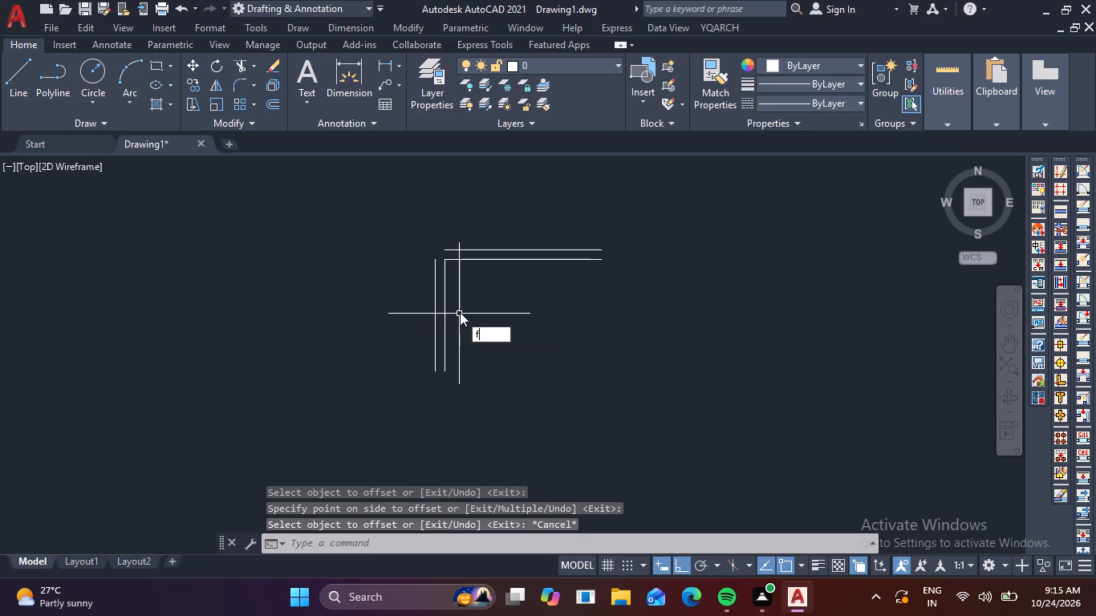
key(space)
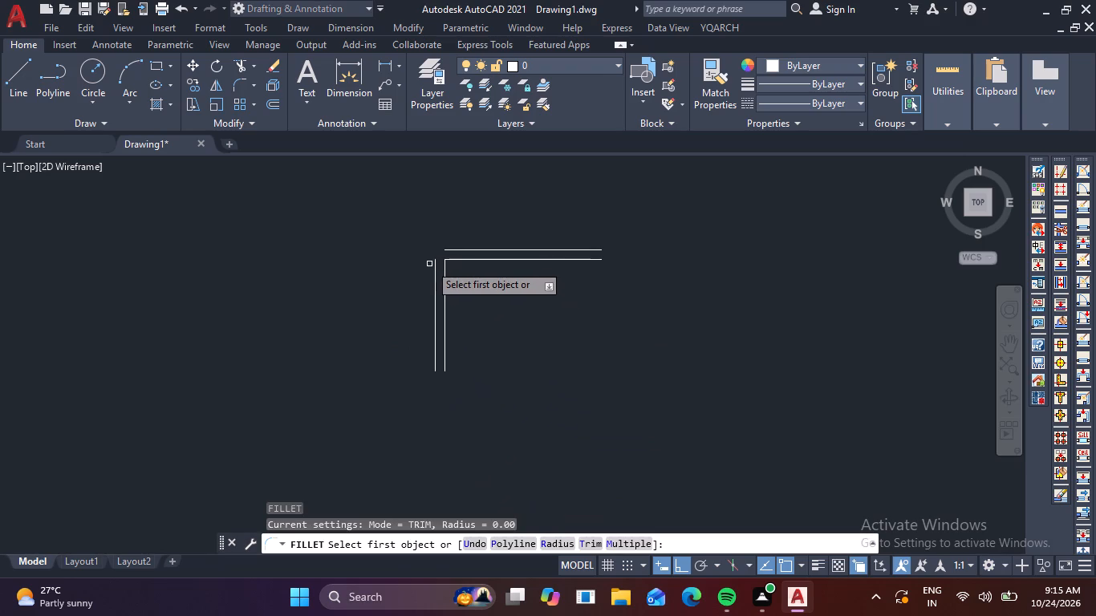
click(436, 267)
click(465, 249)
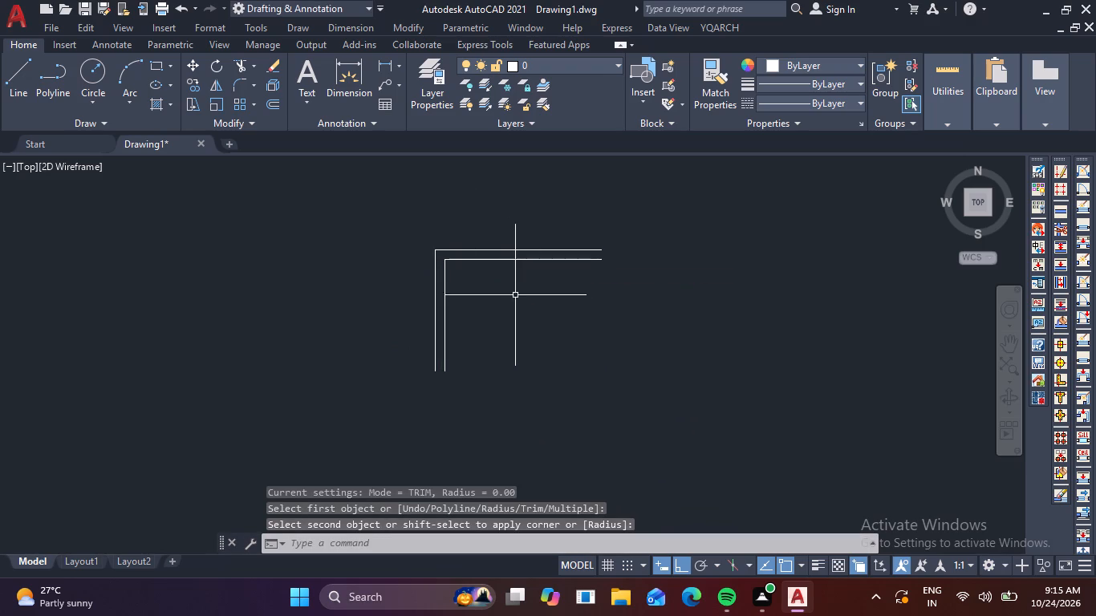
key(Escape)
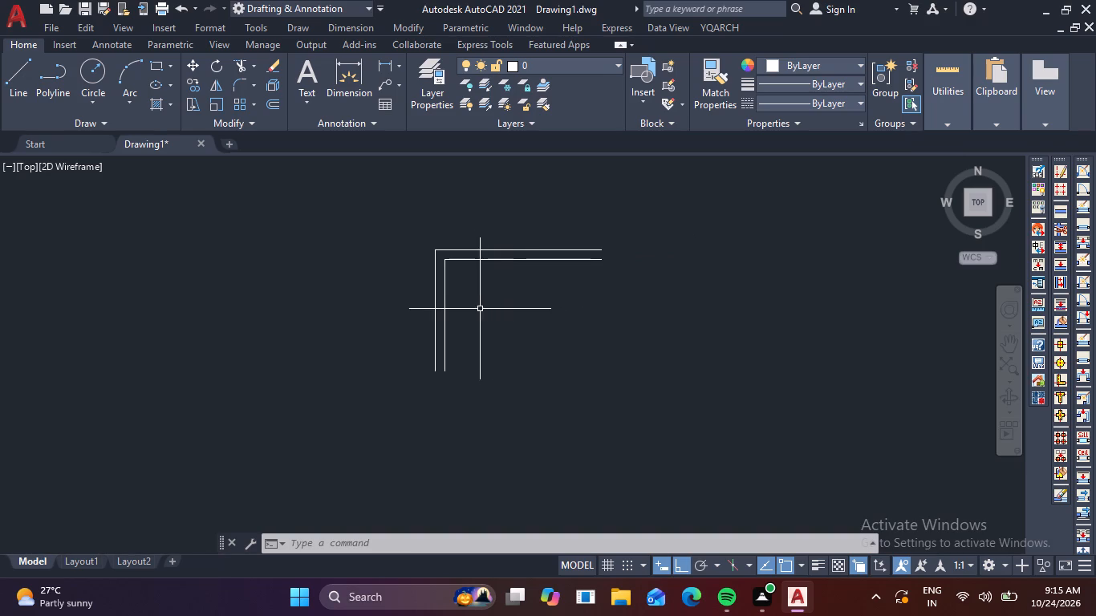
key(Escape)
Offset the inner left vertical line 3.79 to the right.
key(o)
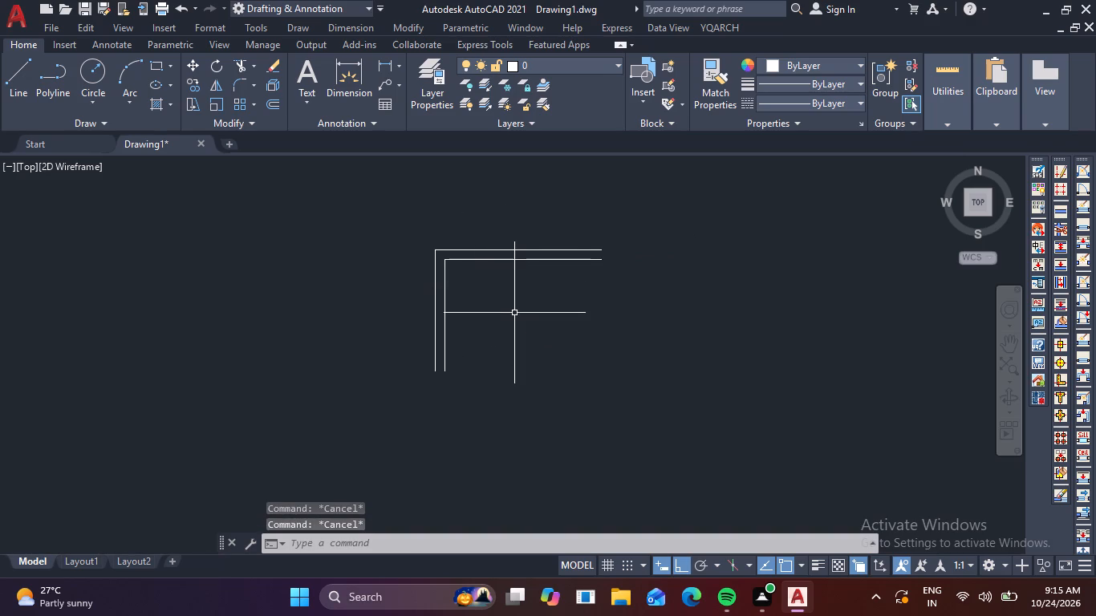
key(Return)
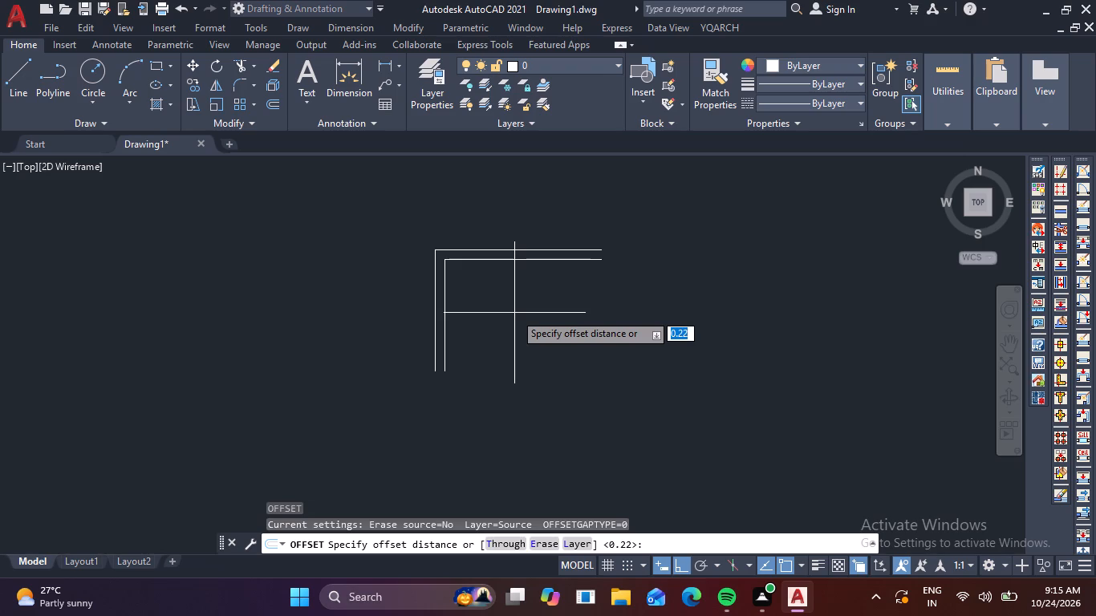
text(3.)
text(79)
key(Return)
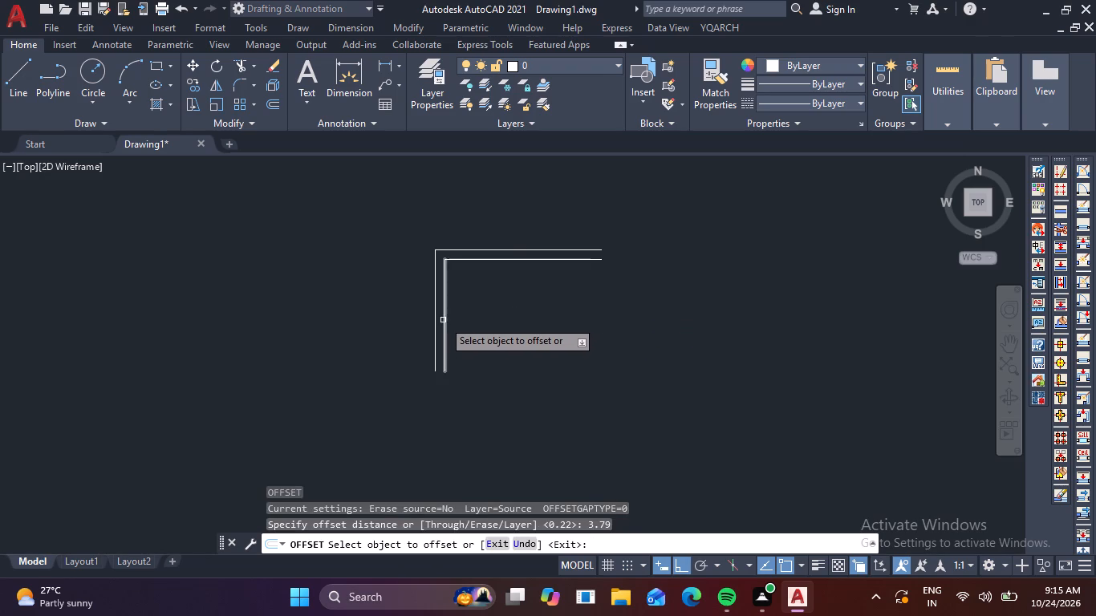
click(443, 320)
click(645, 282)
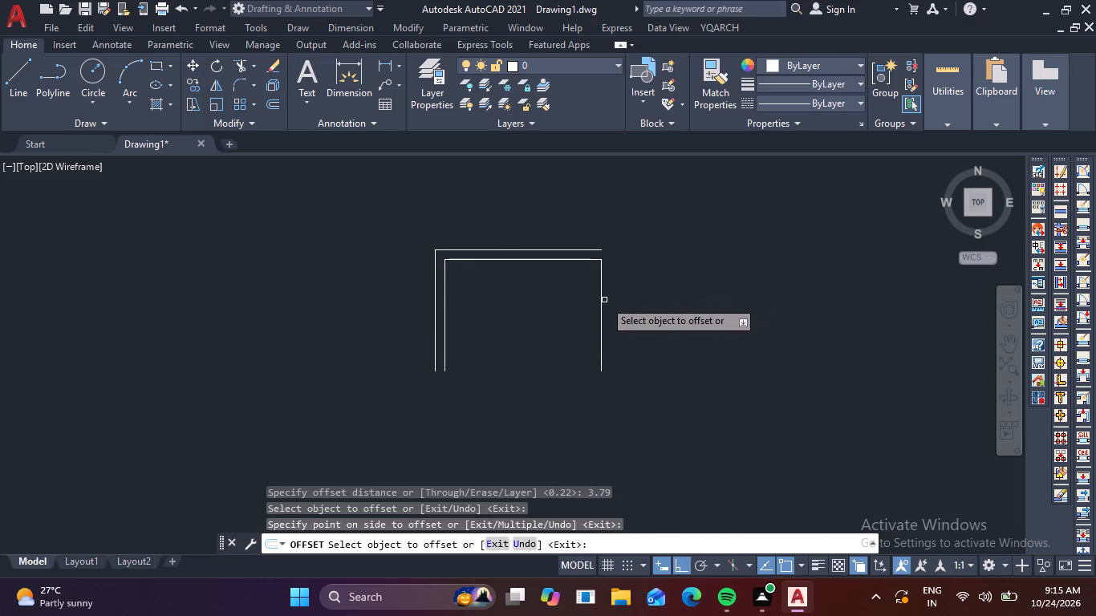
Offset the new right vertical line 0.15 outward to the right.
drag(600, 307, 618, 310)
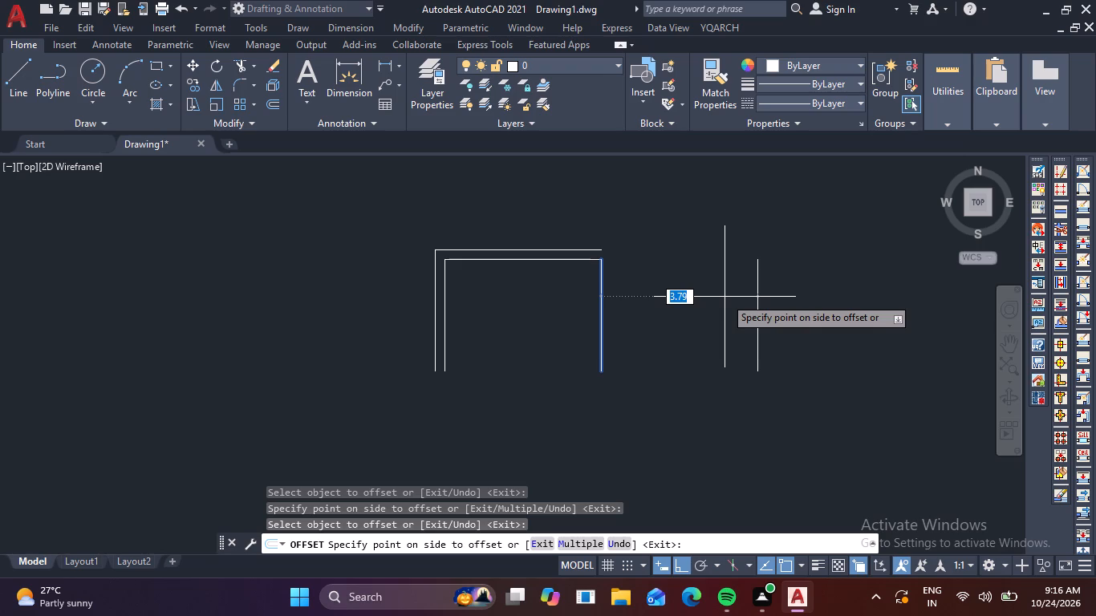
key(period)
text(15)
key(Return)
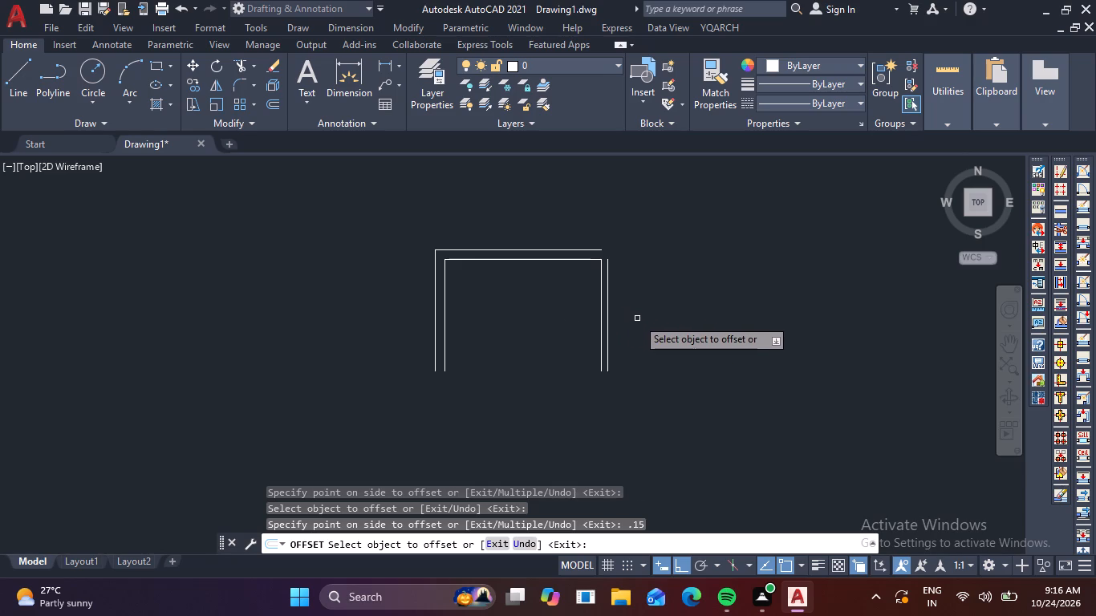
key(Escape)
Fillet the outer top line with the outer right line to close the top-right corner sharply.
key(f)
key(space)
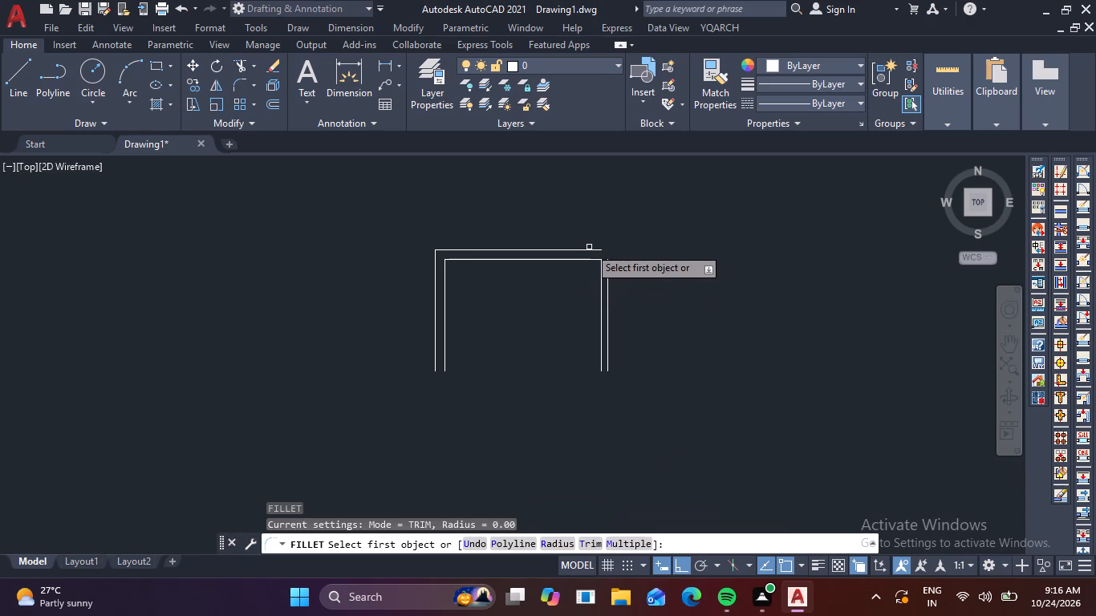
click(589, 249)
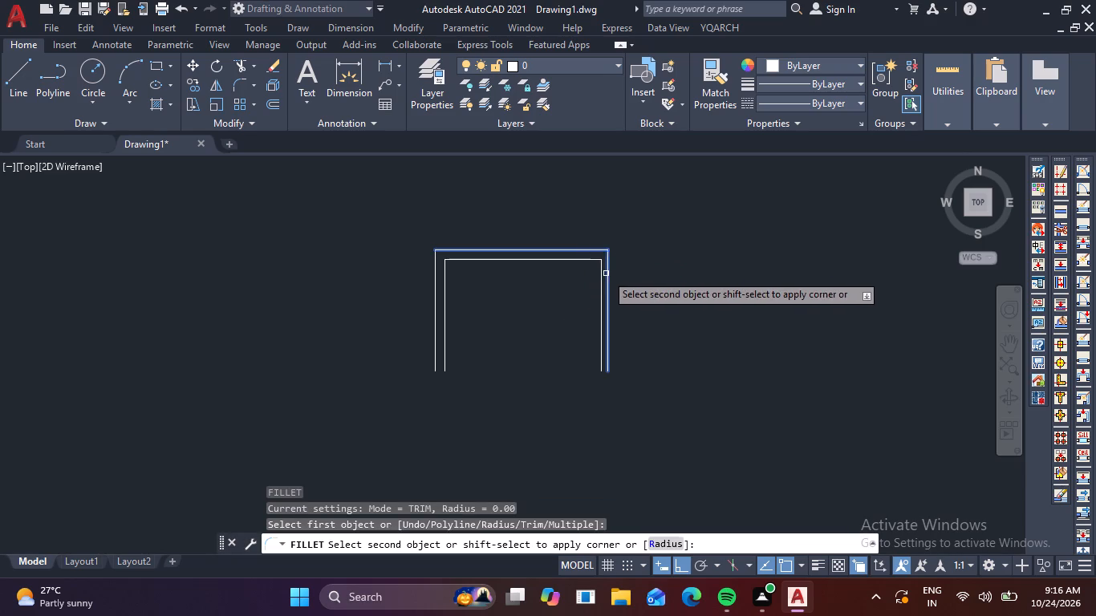
click(606, 274)
key(Escape)
key(Escape)
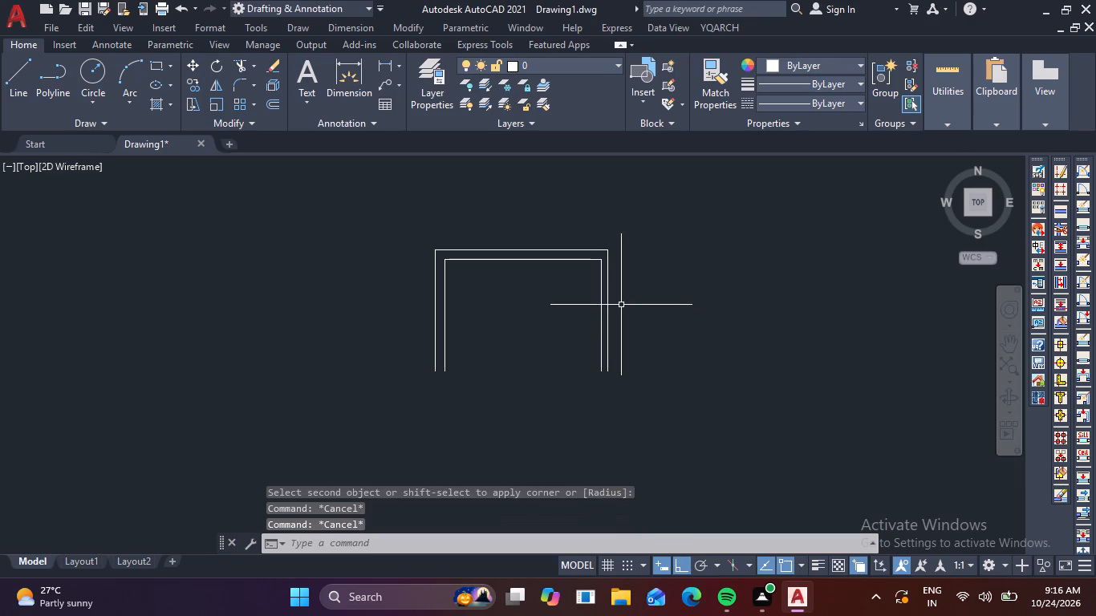
Offset the inner top line 1.2 downward, and offset that copy a further 0.15 downward.
key(o)
key(Return)
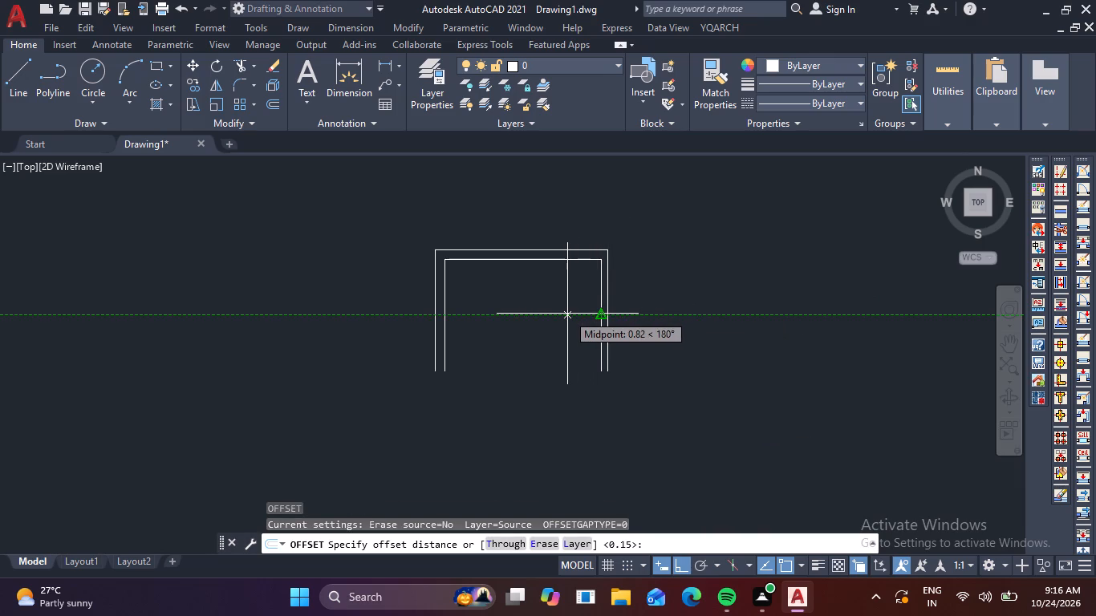
text(1.)
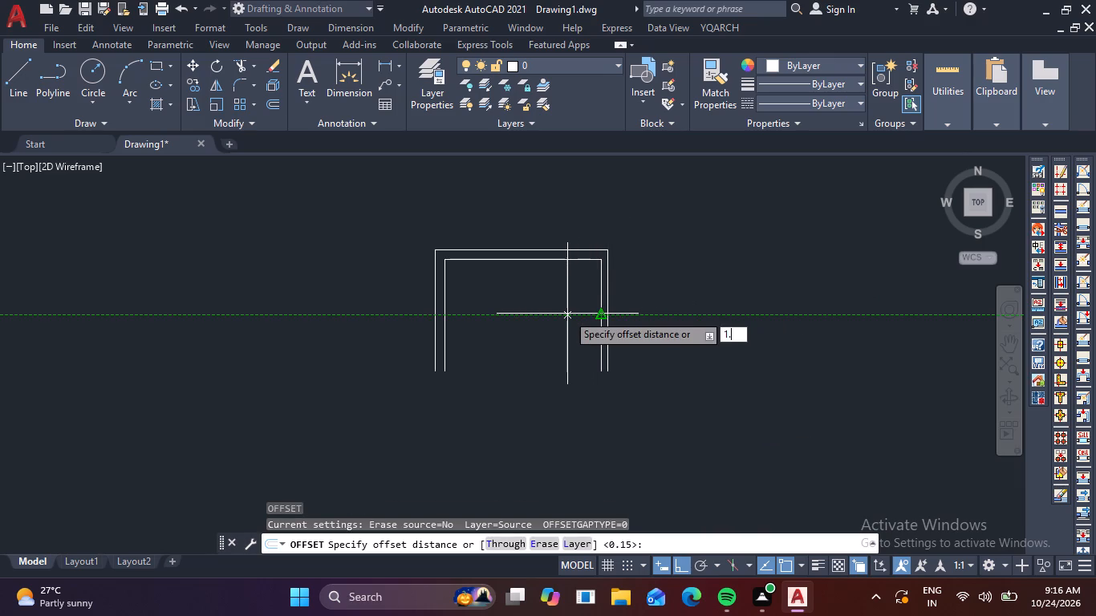
key(2)
key(Return)
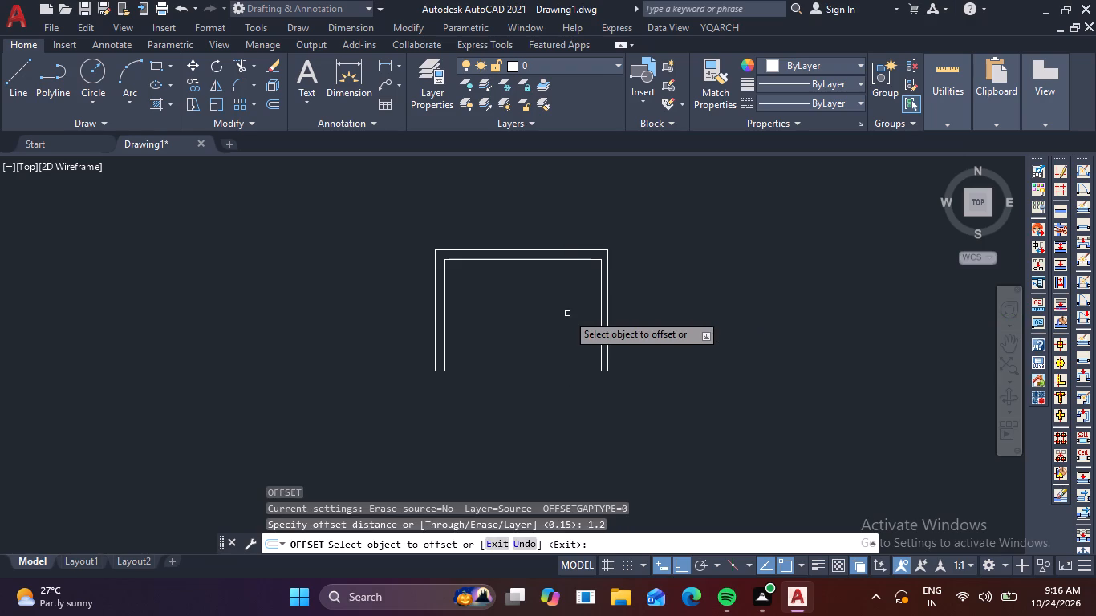
click(584, 260)
click(576, 355)
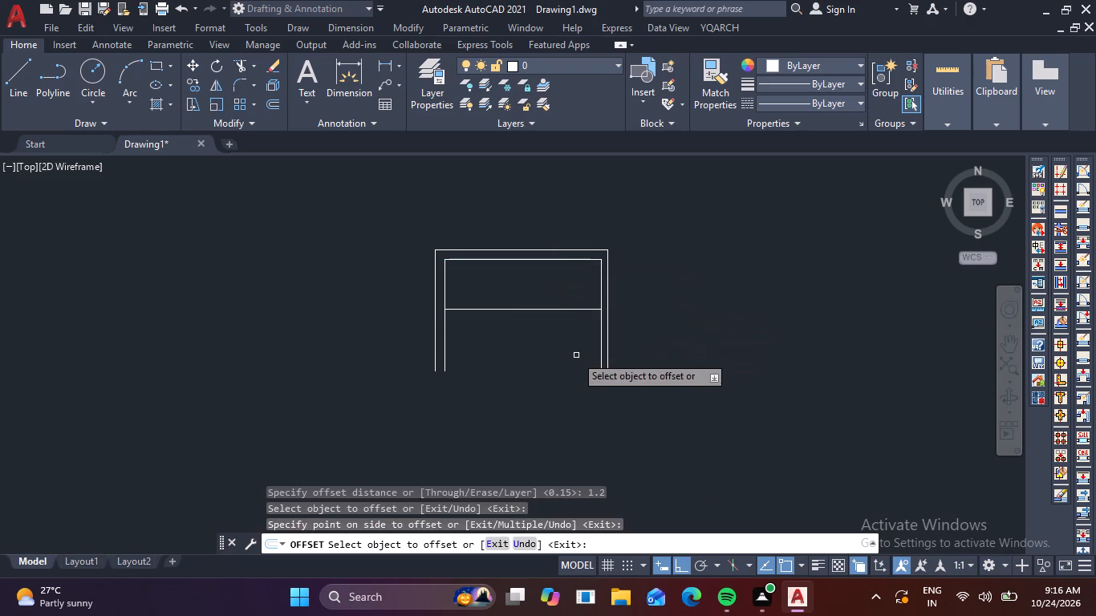
click(564, 308)
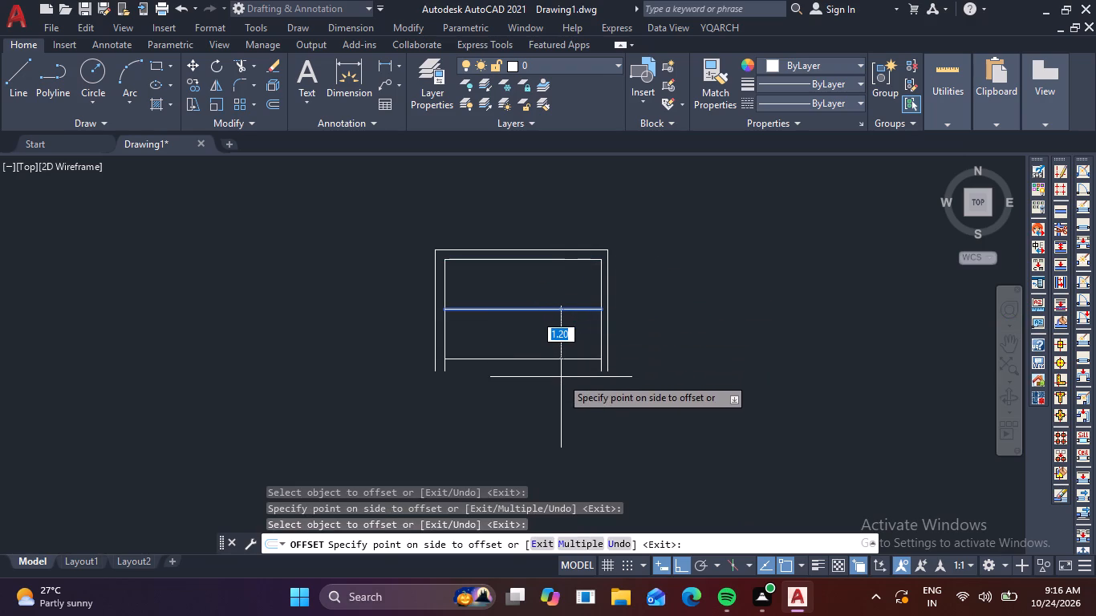
text(.15)
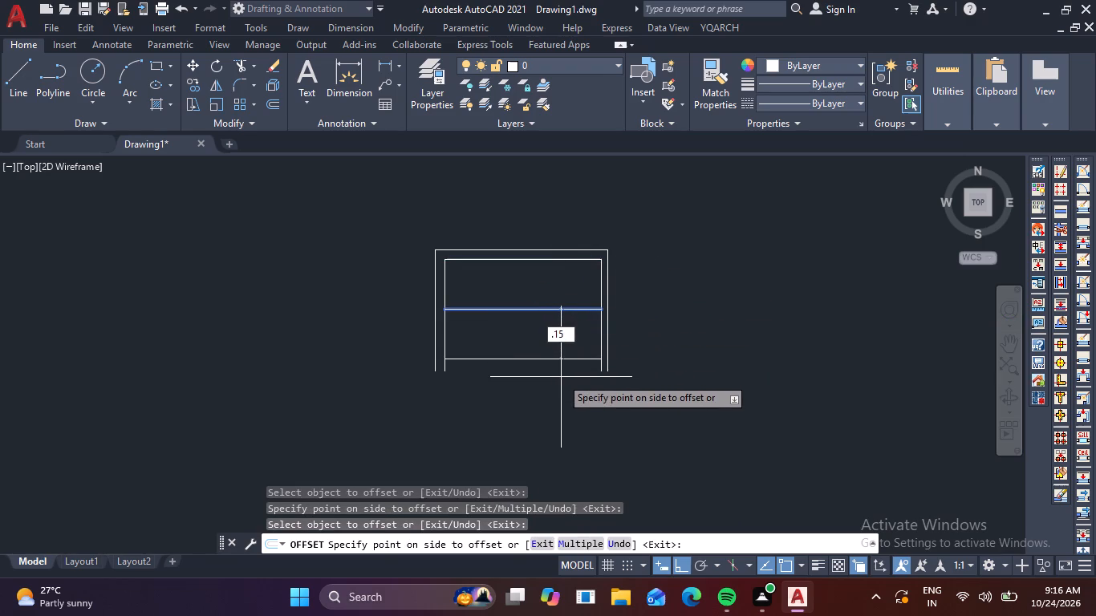
key(Return)
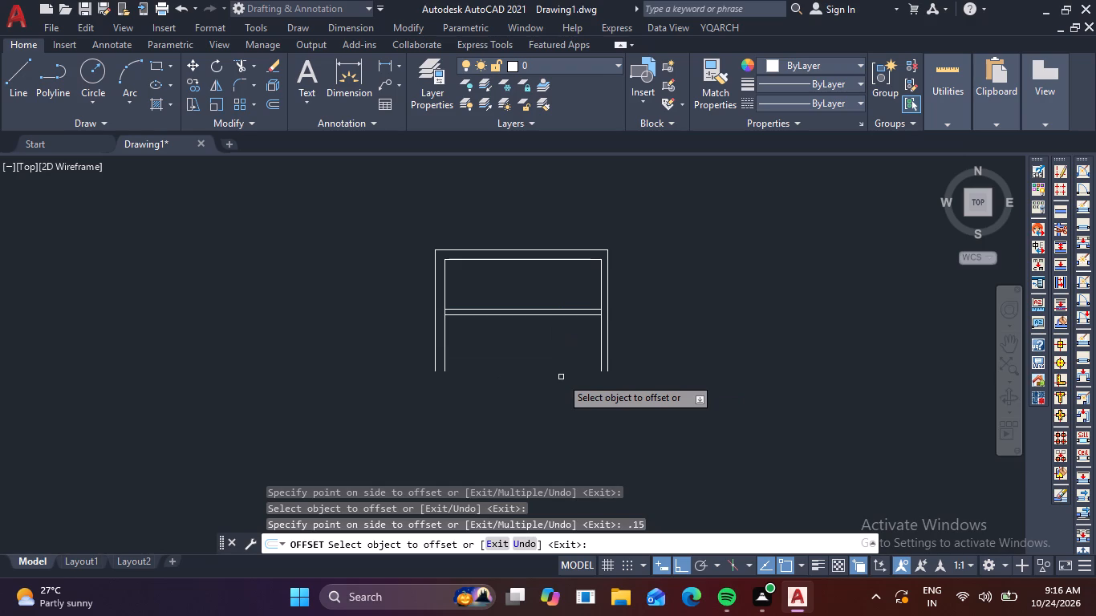
Offset the lower line of the middle pair 2.7 downward, and offset that copy another 0.15 downward.
click(575, 314)
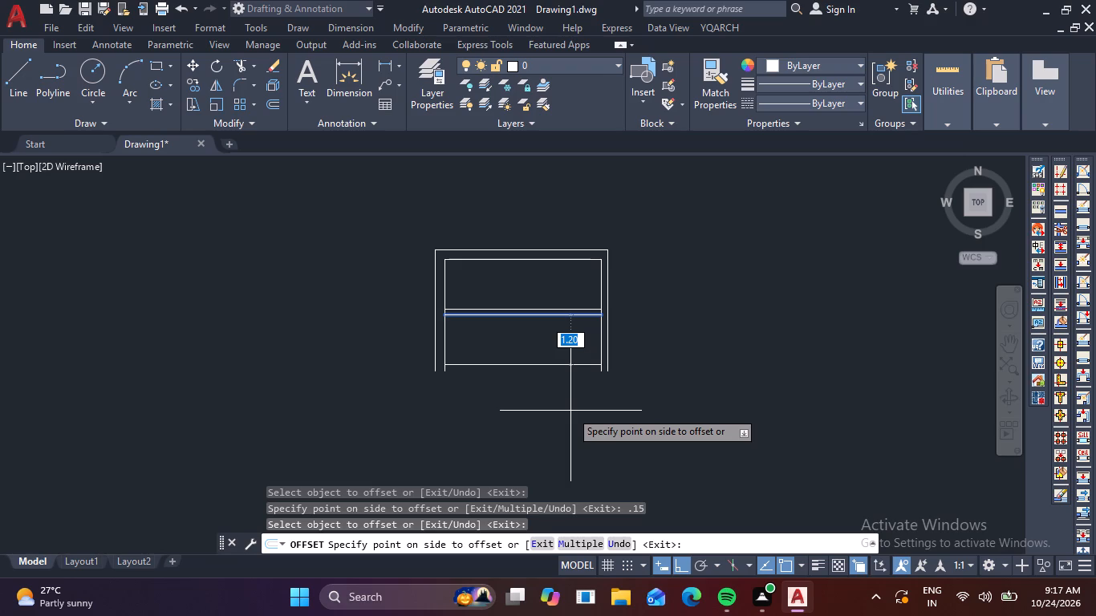
key(2)
text(.7)
key(Return)
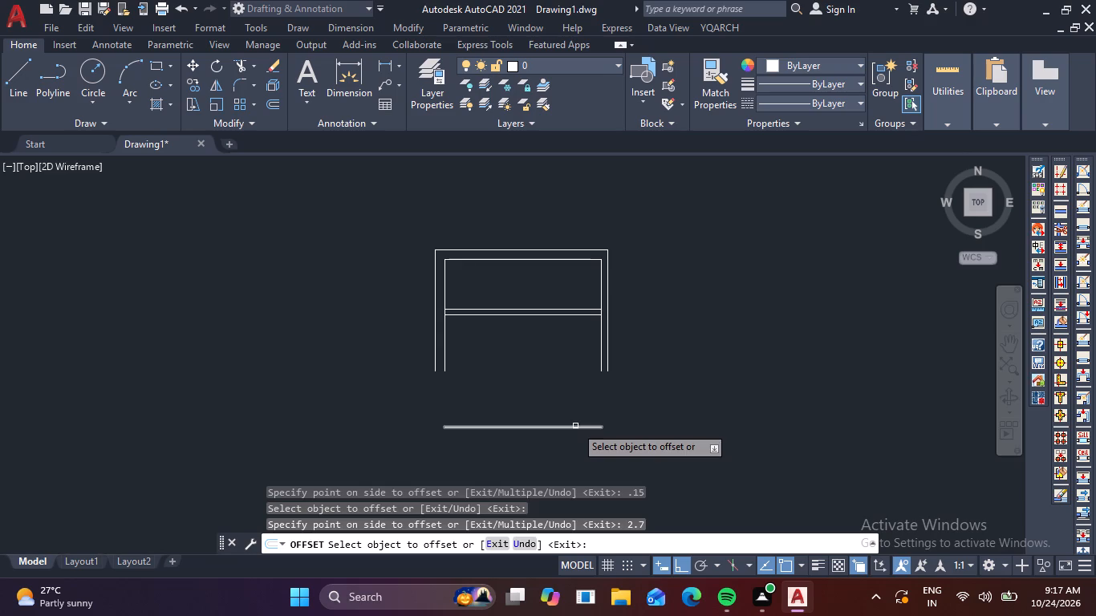
click(575, 426)
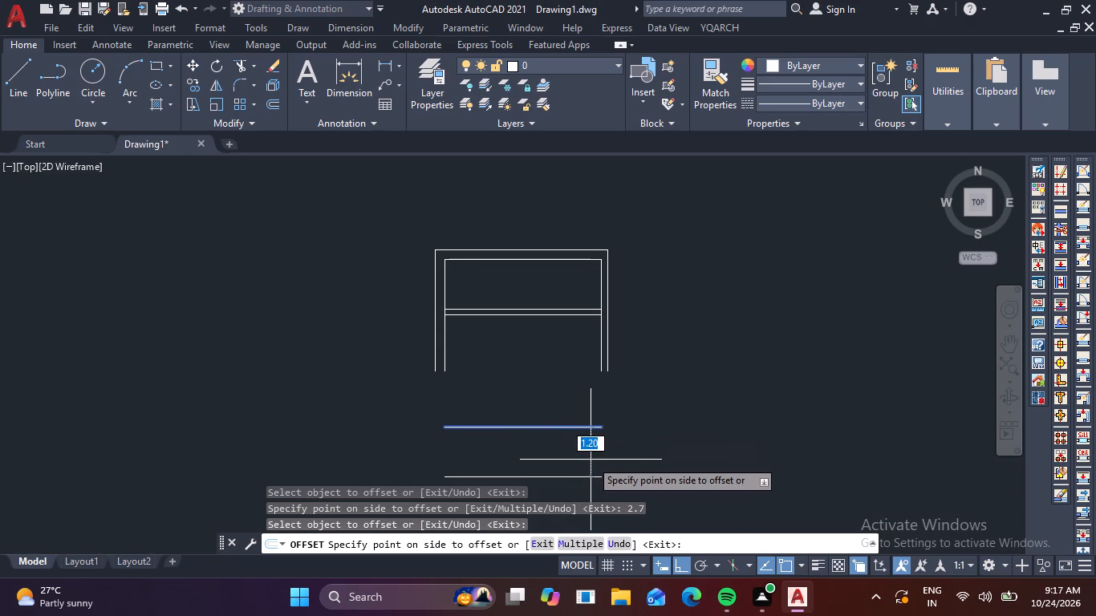
text(.15)
key(Return)
key(Escape)
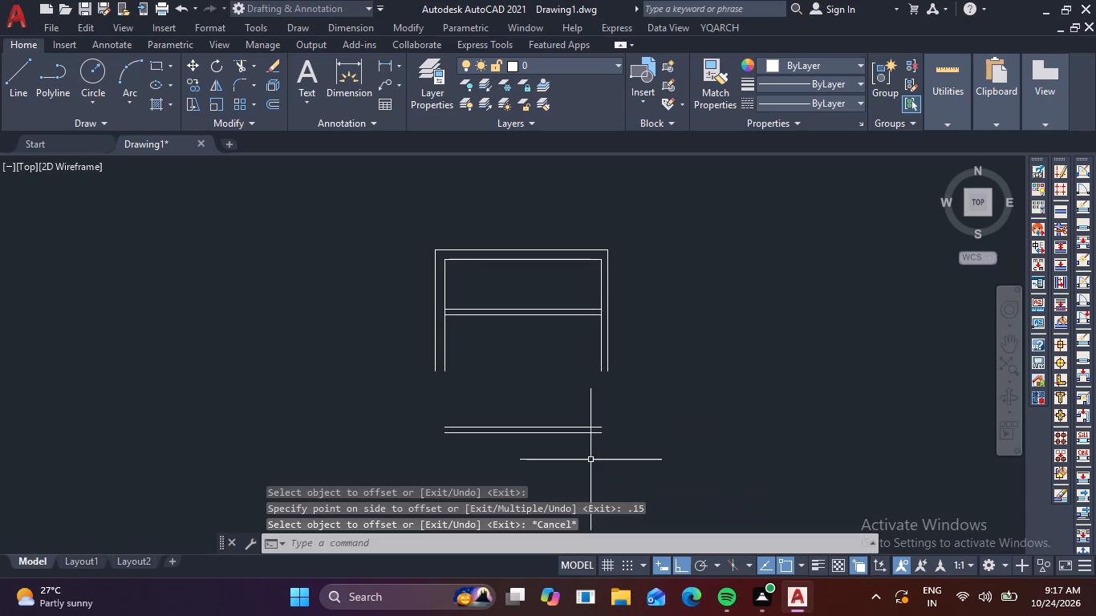
Fillet the two left vertical lines with the bottom pair of lines to close the outer and inner bottom-left corners sharply.
key(f)
key(space)
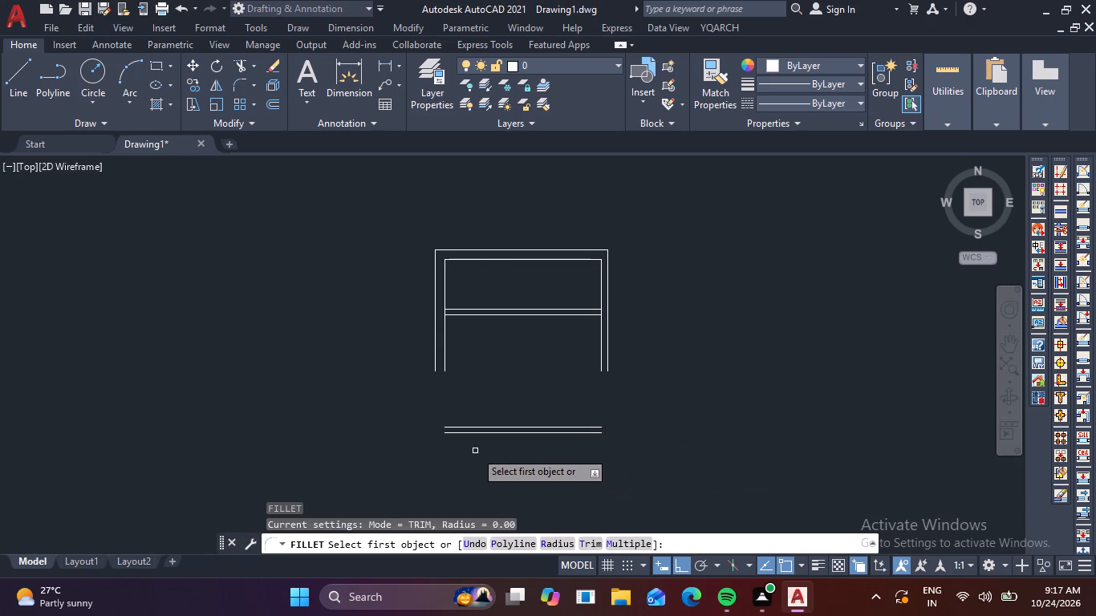
click(482, 434)
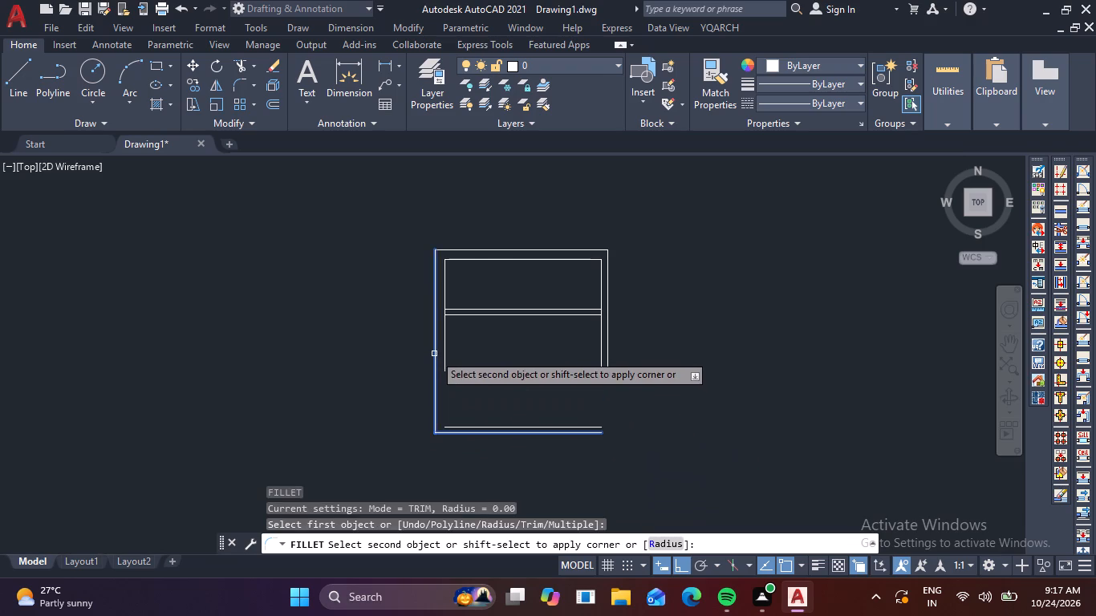
click(434, 354)
key(space)
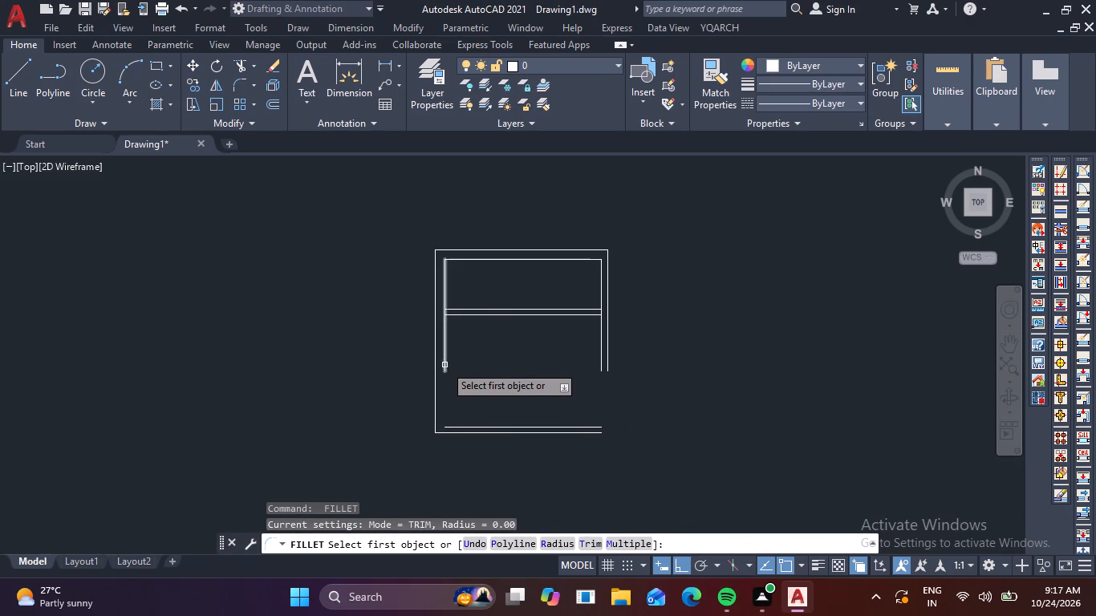
click(444, 363)
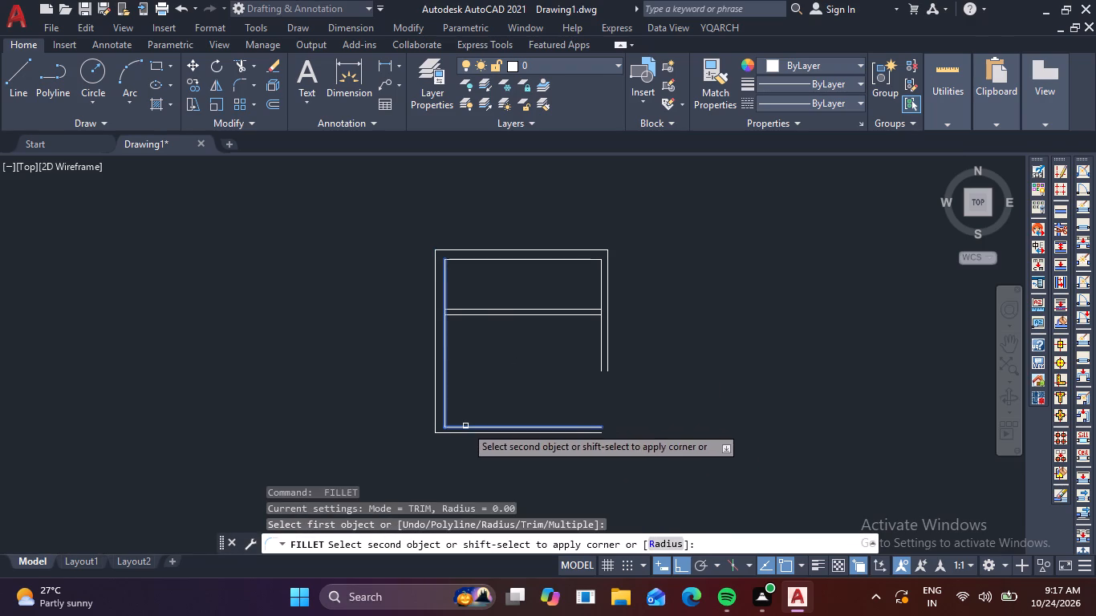
click(465, 426)
Fillet the inner and outer right vertical lines with the bottom pair of lines to close the bottom-right corner sharply.
key(space)
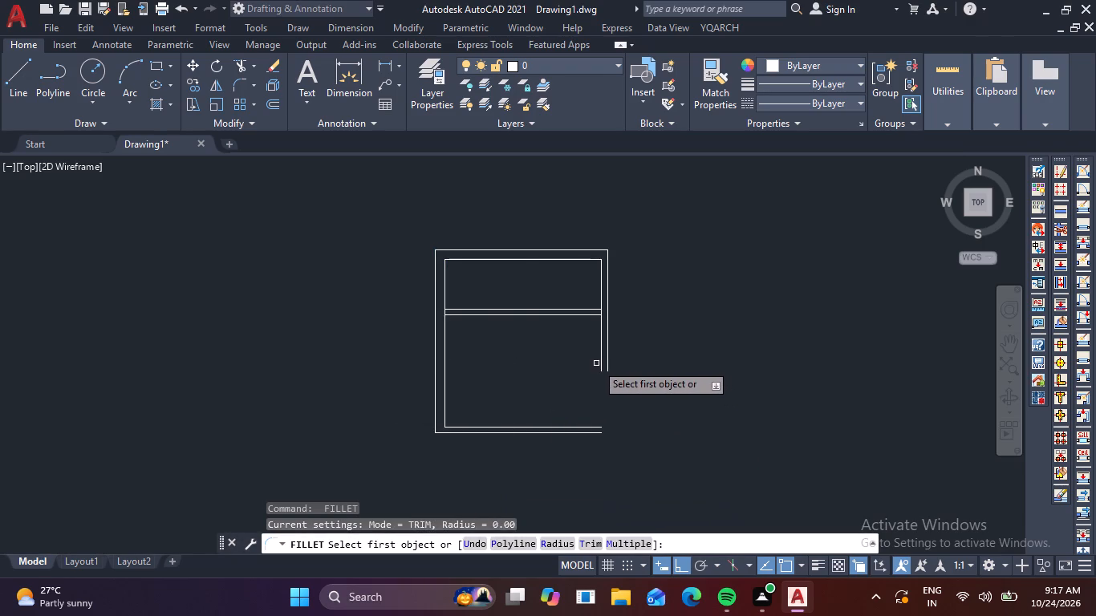
click(600, 367)
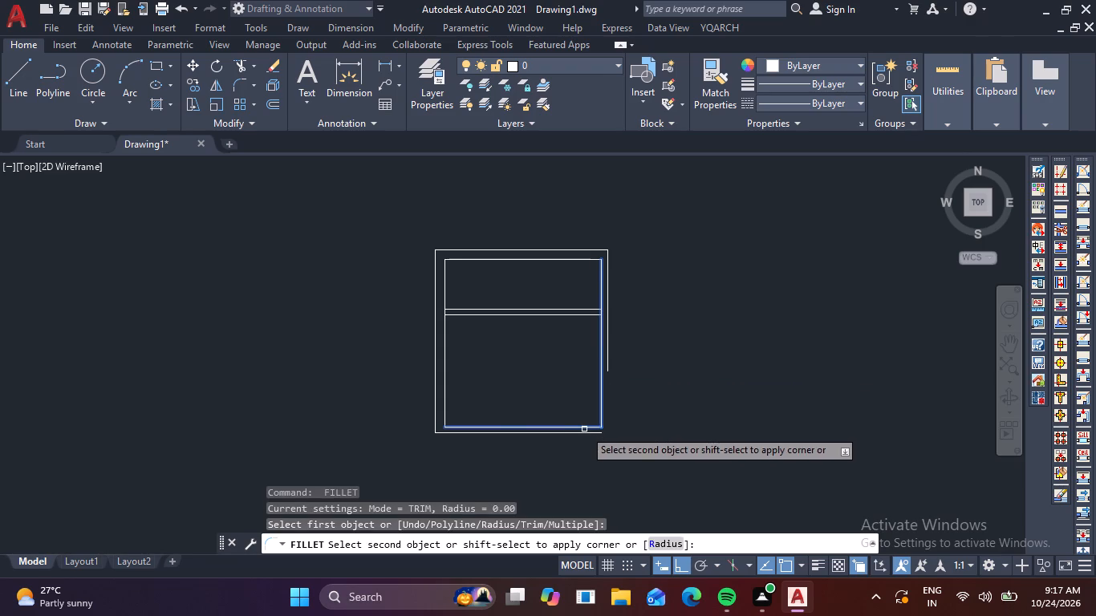
click(584, 429)
key(space)
click(607, 367)
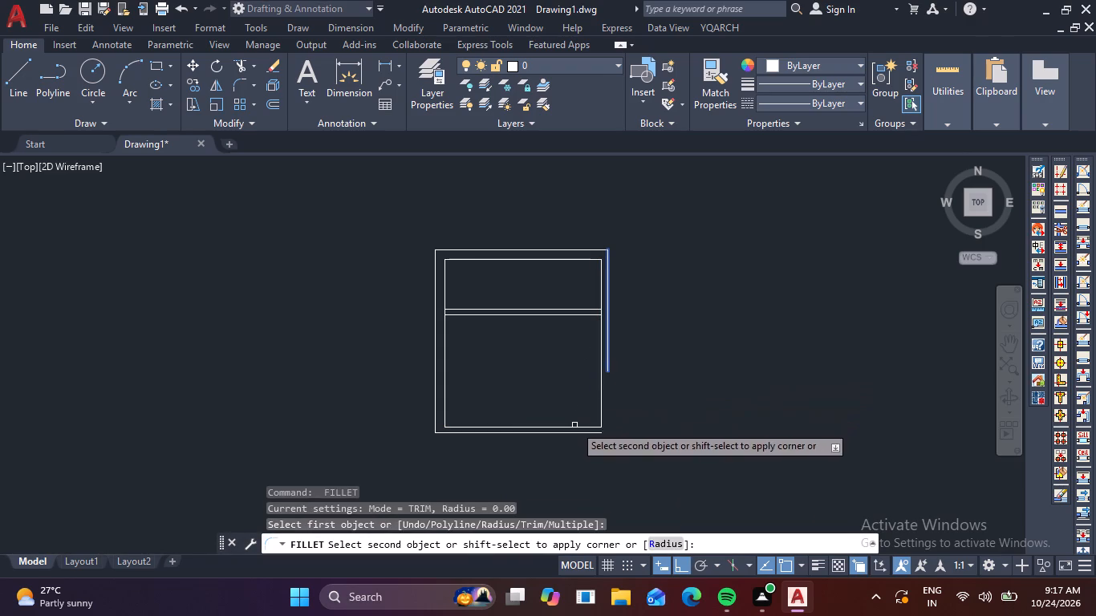
click(588, 428)
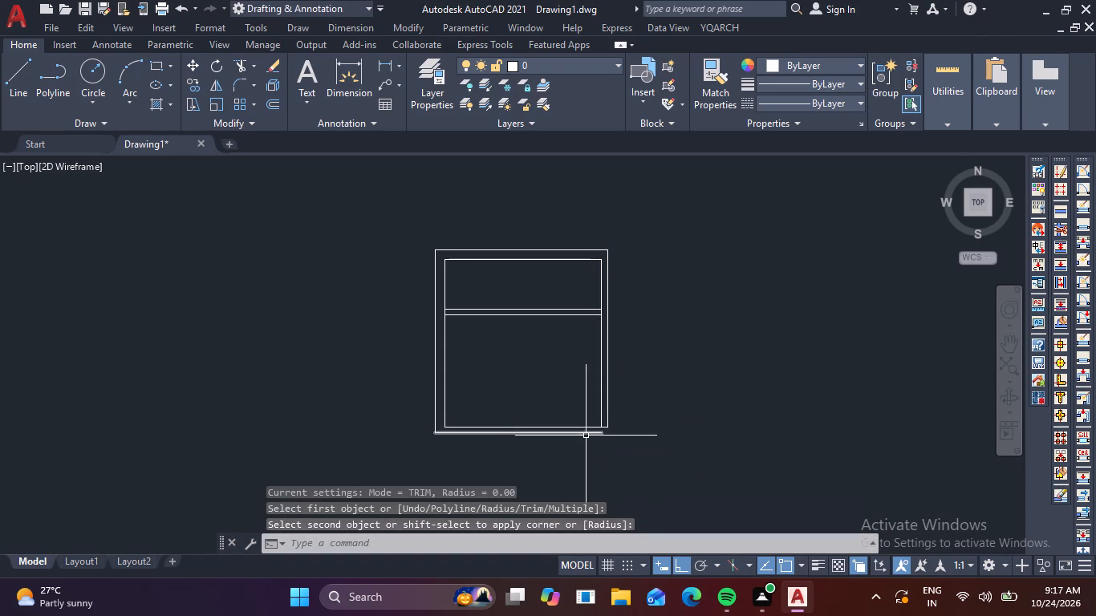
key(space)
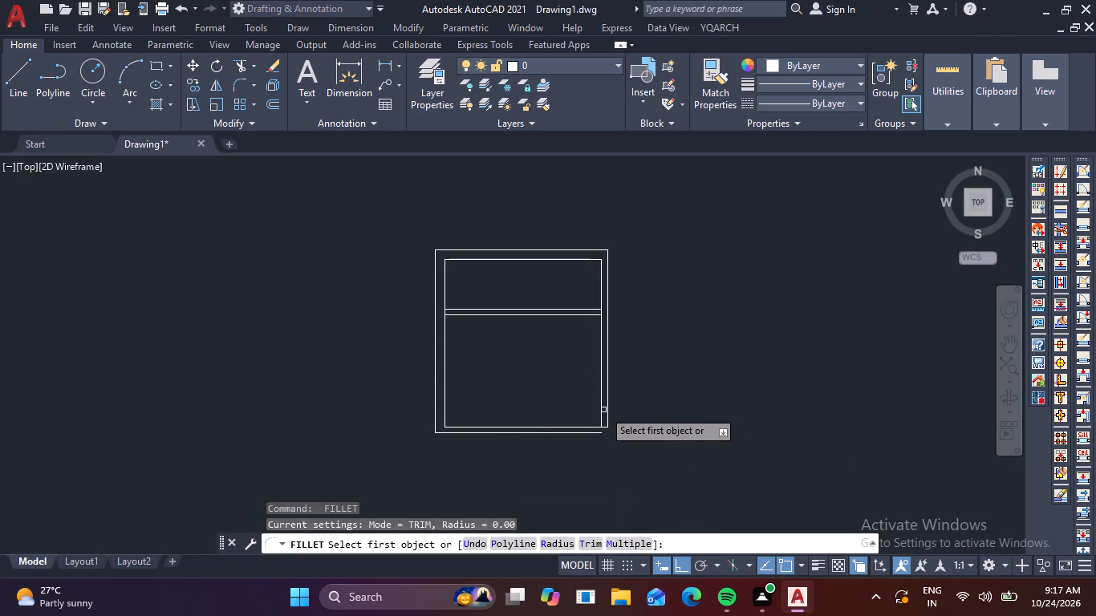
click(607, 411)
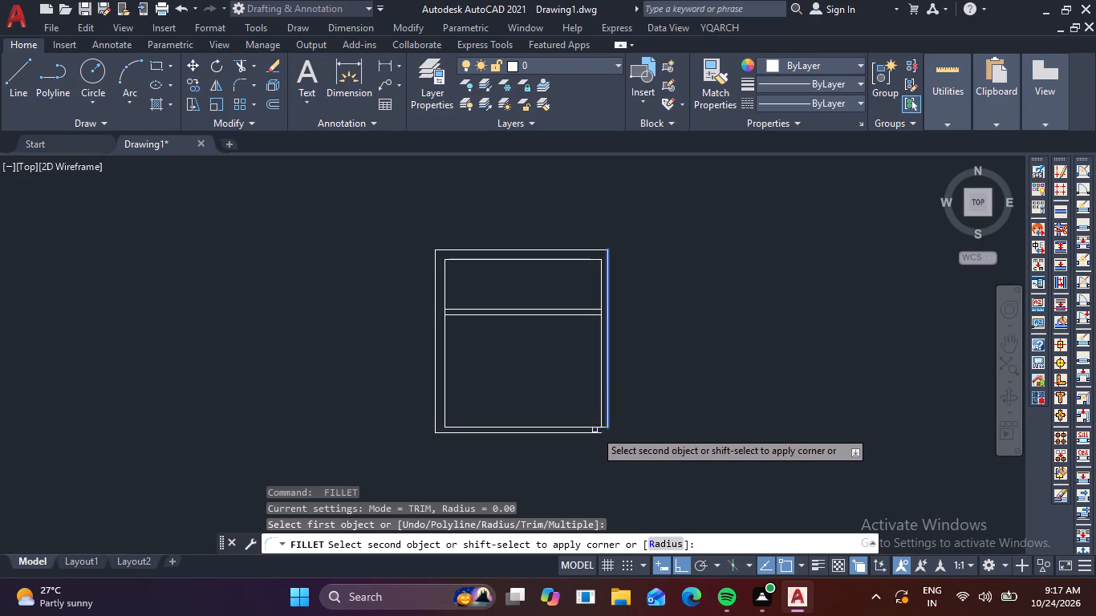
click(594, 434)
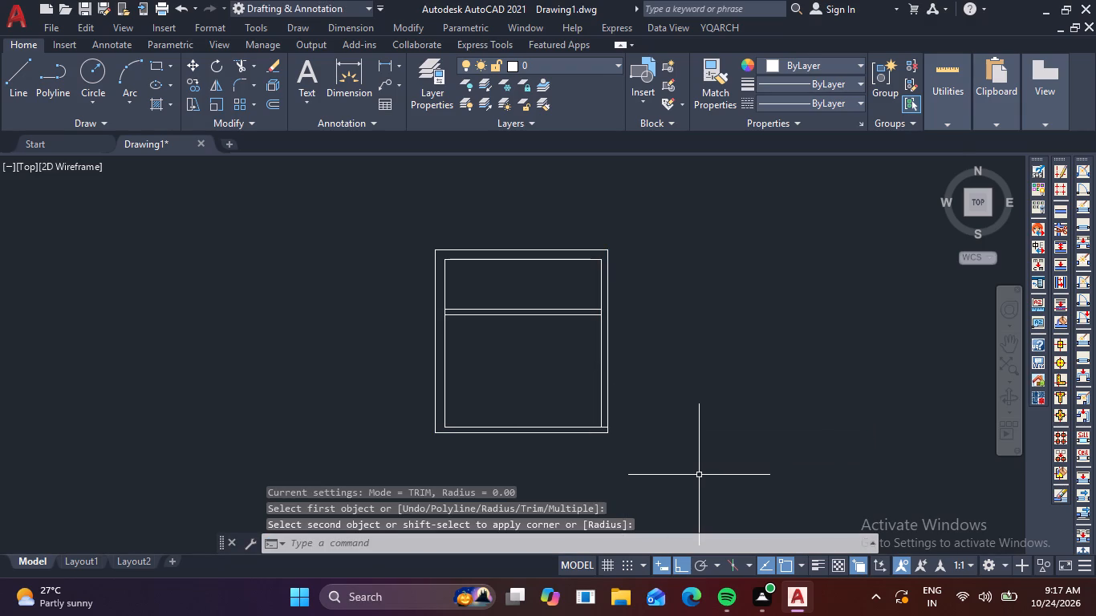
key(Escape)
key(Escape)
Offset the outer bottom line of the plan 2.57 downward.
scroll(615, 467, up, 1)
scroll(615, 467, down, 1)
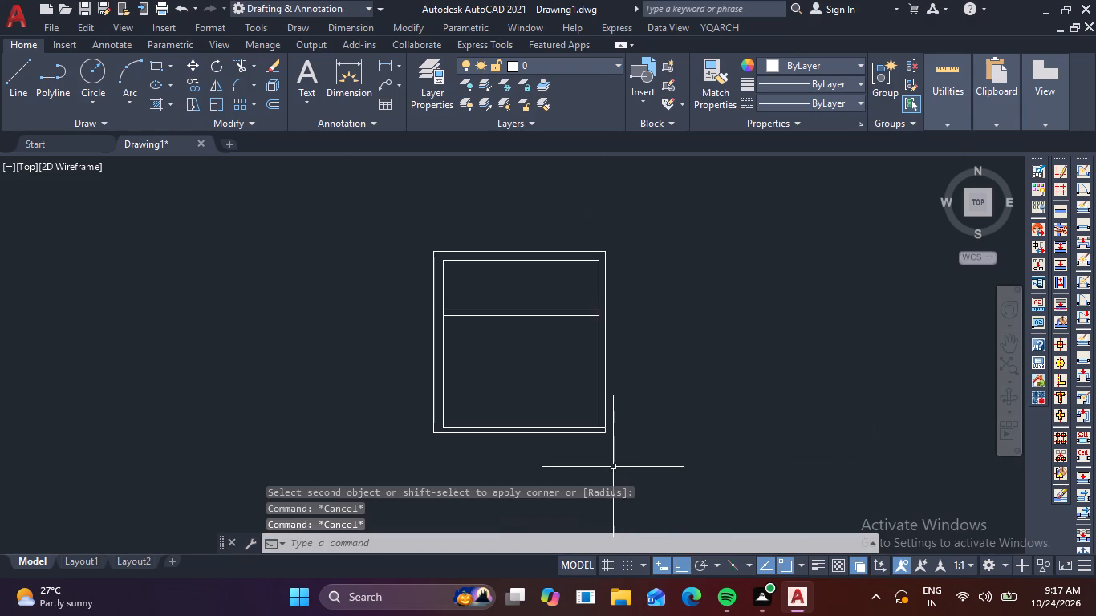
middle_drag(613, 467, 607, 379)
key(o)
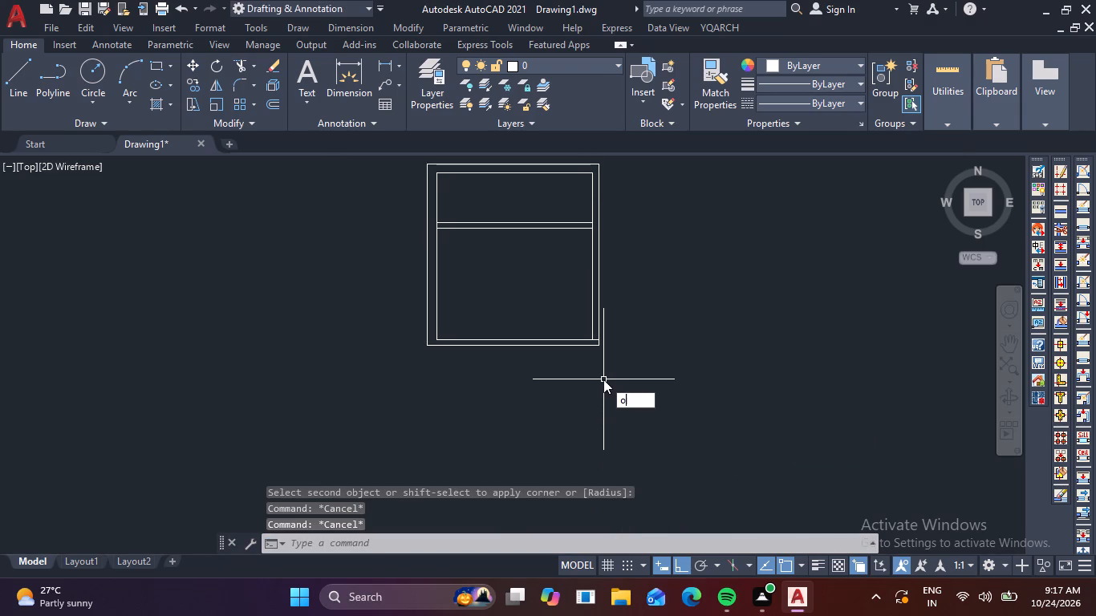
key(Return)
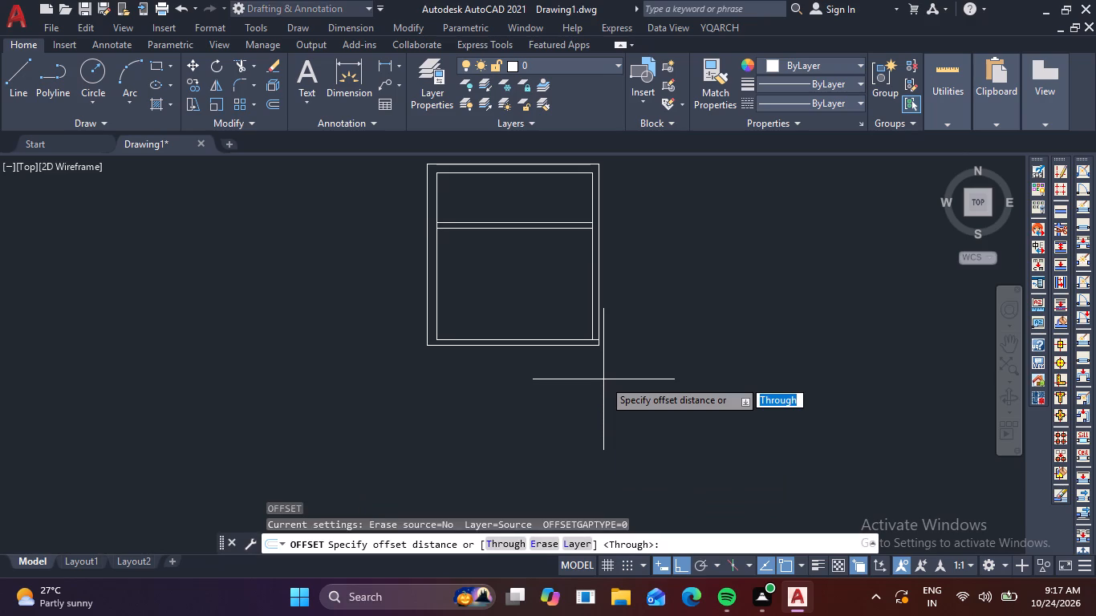
text(2.)
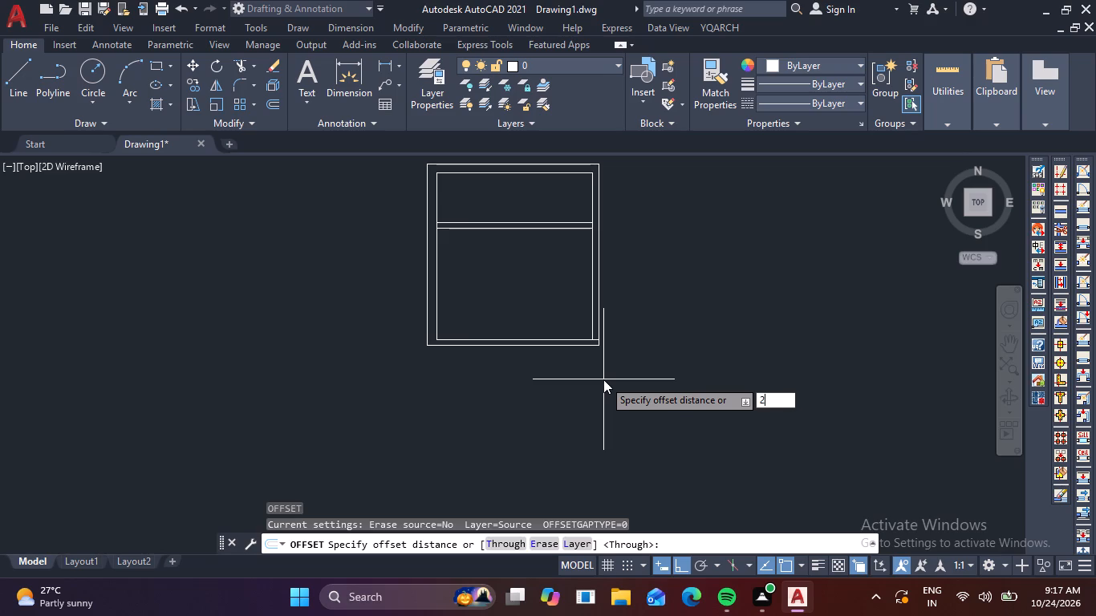
key(7)
key(BackSpace)
text(57)
key(Return)
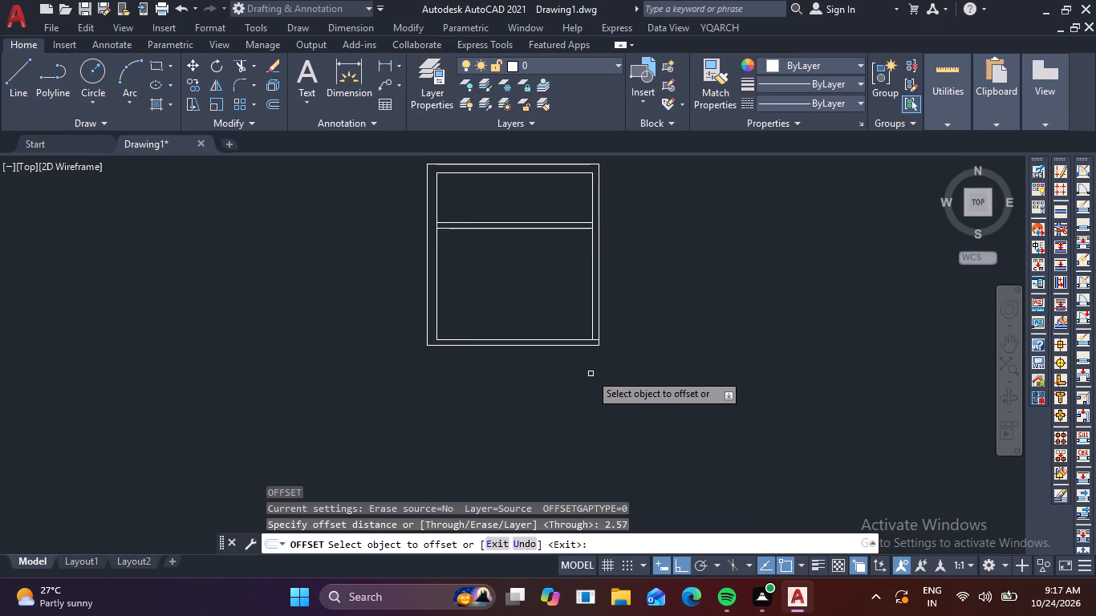
click(554, 344)
click(519, 423)
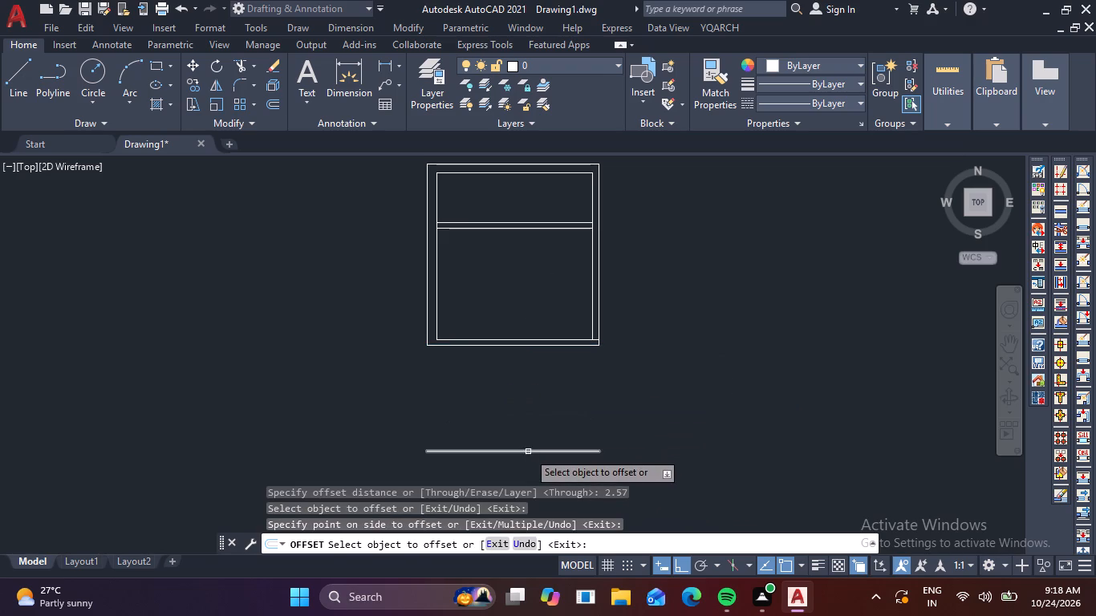
Offset the new lowest horizontal line a further 0.15 downward.
click(531, 449)
middle_drag(566, 460, 595, 352)
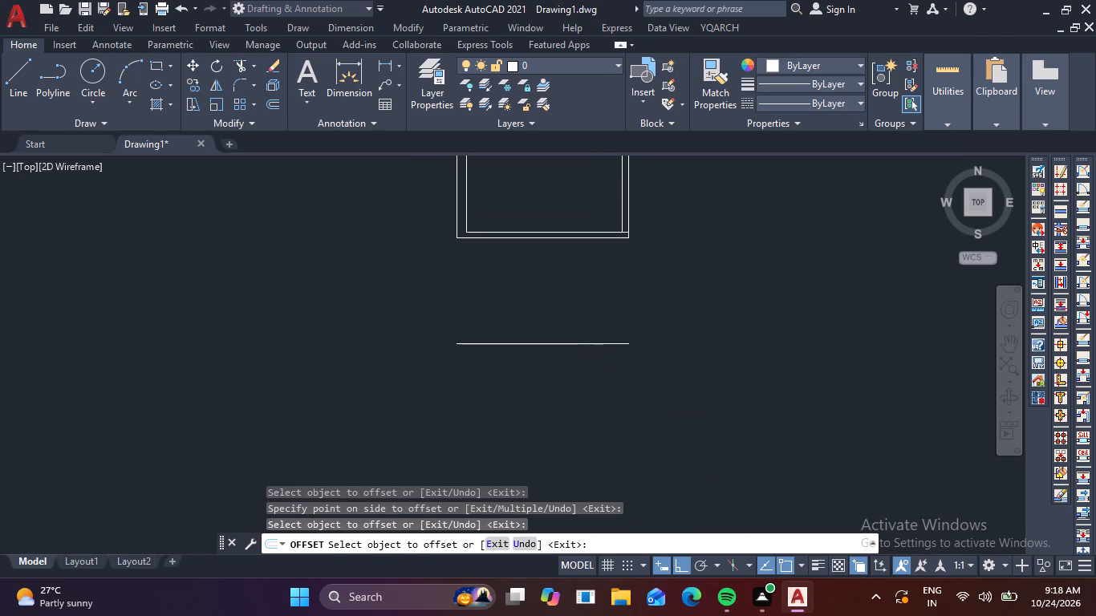
click(600, 343)
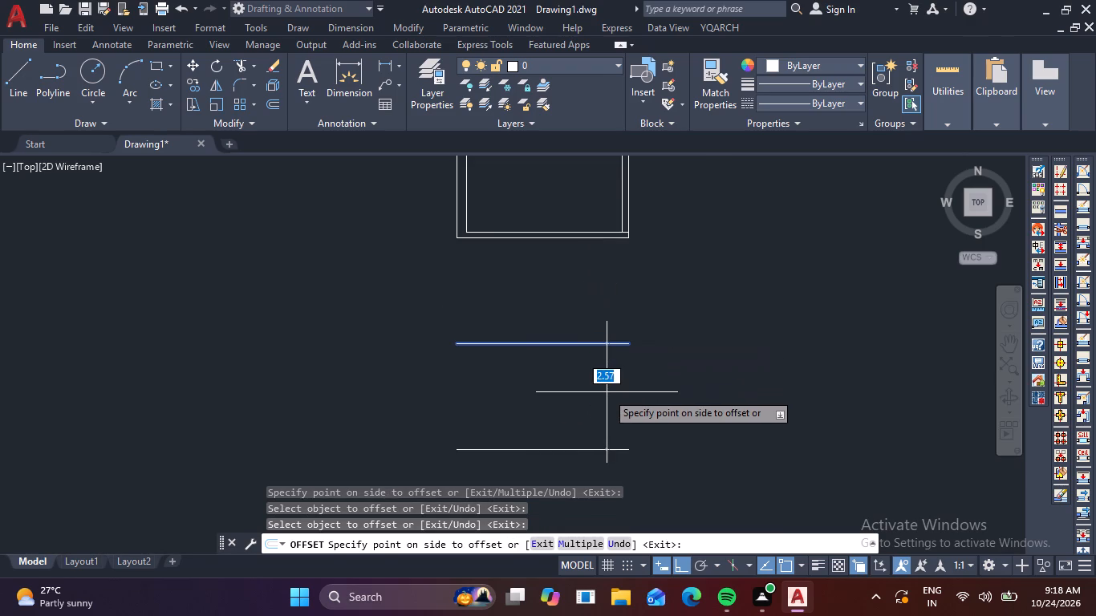
key(period)
text(15)
key(Return)
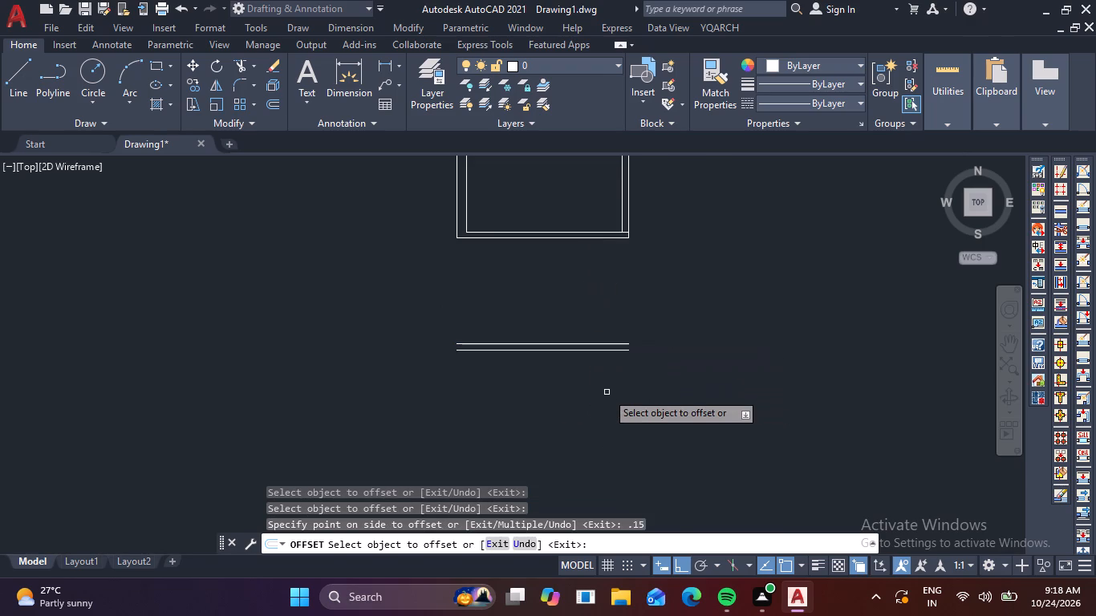
key(Escape)
Fillet the outer and inner left vertical lines with the new bottom pair to close the lower room's bottom-left corner.
text(f)
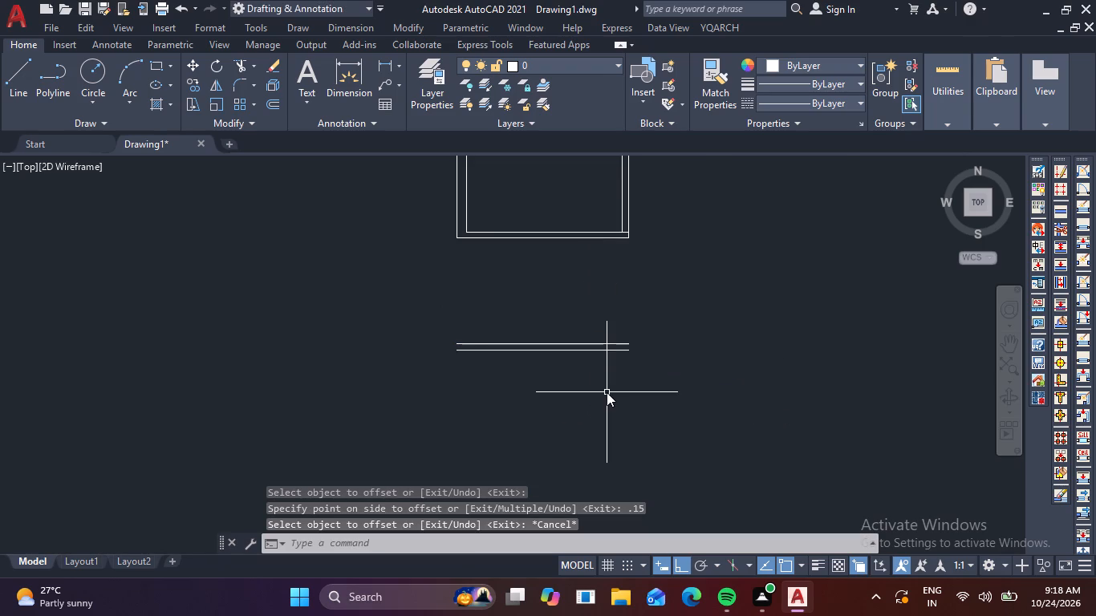
key(space)
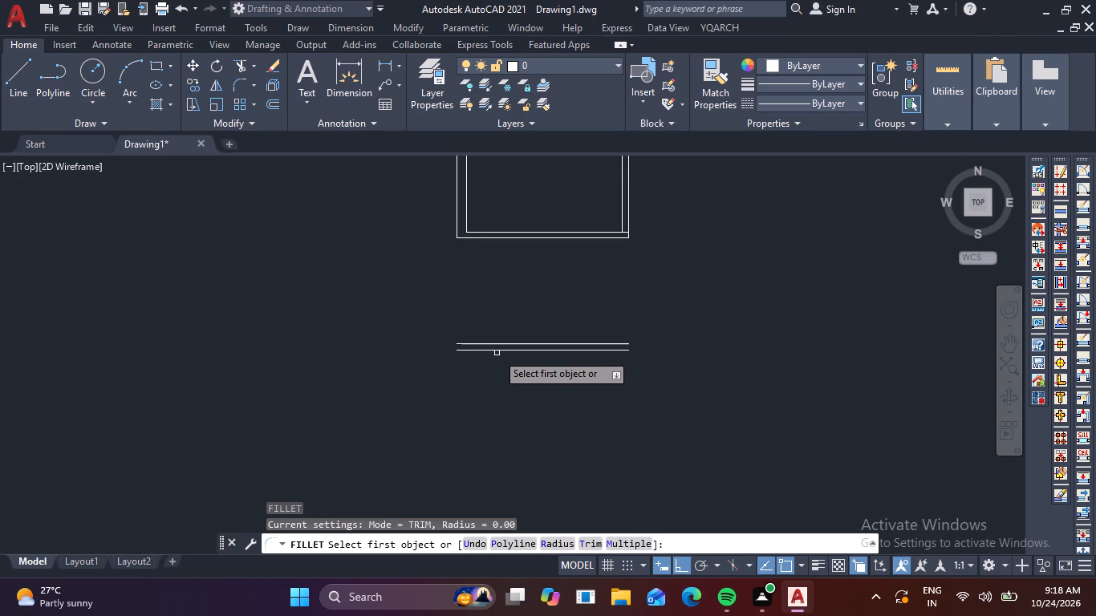
click(501, 351)
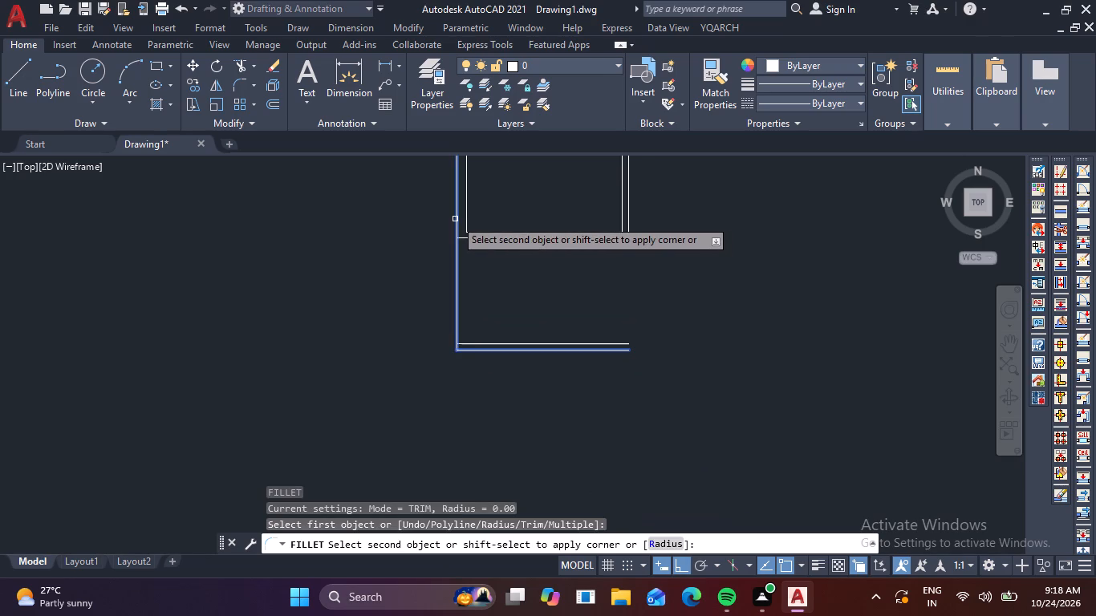
click(454, 219)
click(456, 221)
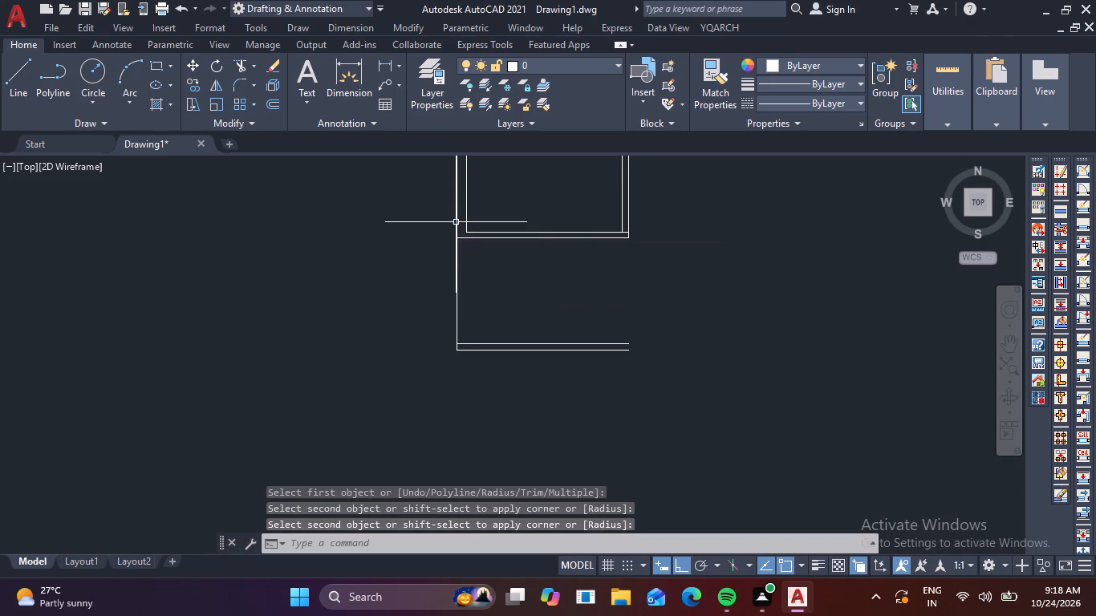
key(space)
click(495, 344)
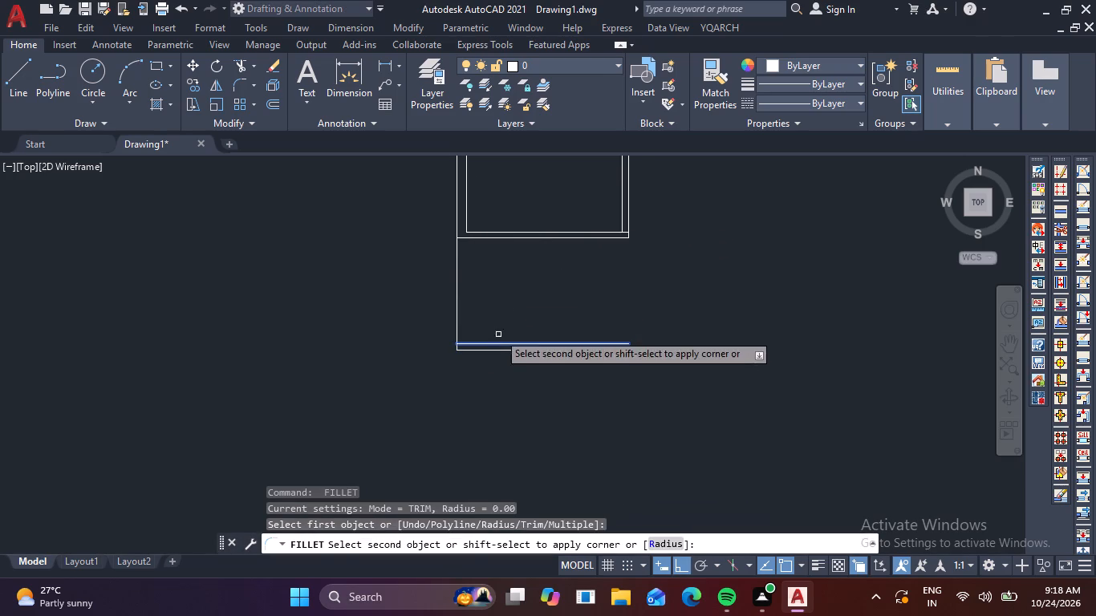
click(465, 215)
Fillet the inner and outer right vertical lines with the new bottom pair to close the lower room's bottom-right corner.
key(space)
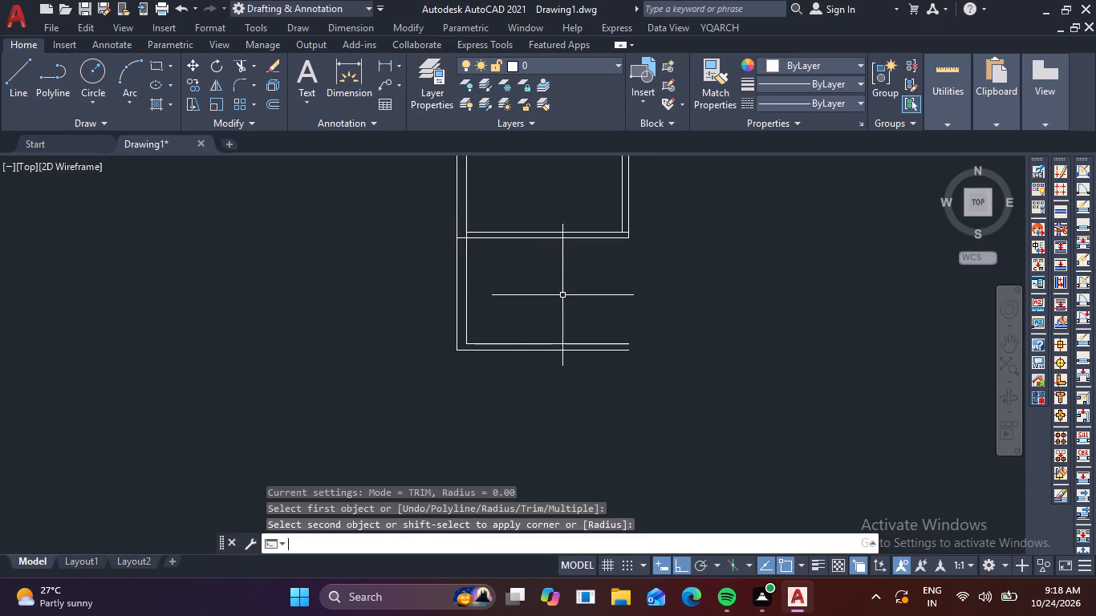
click(617, 343)
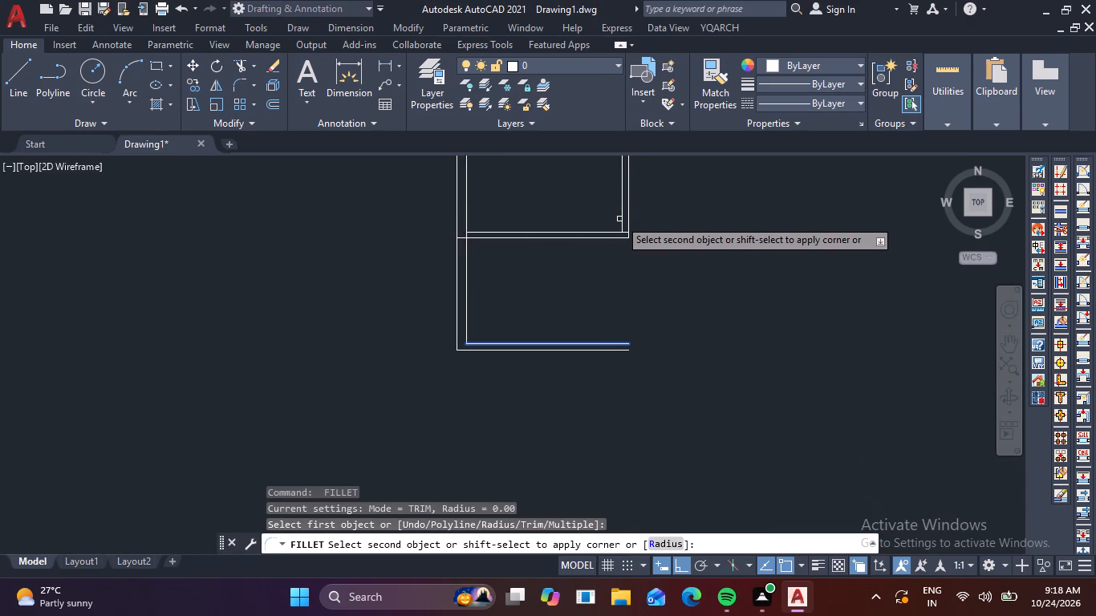
click(621, 219)
key(space)
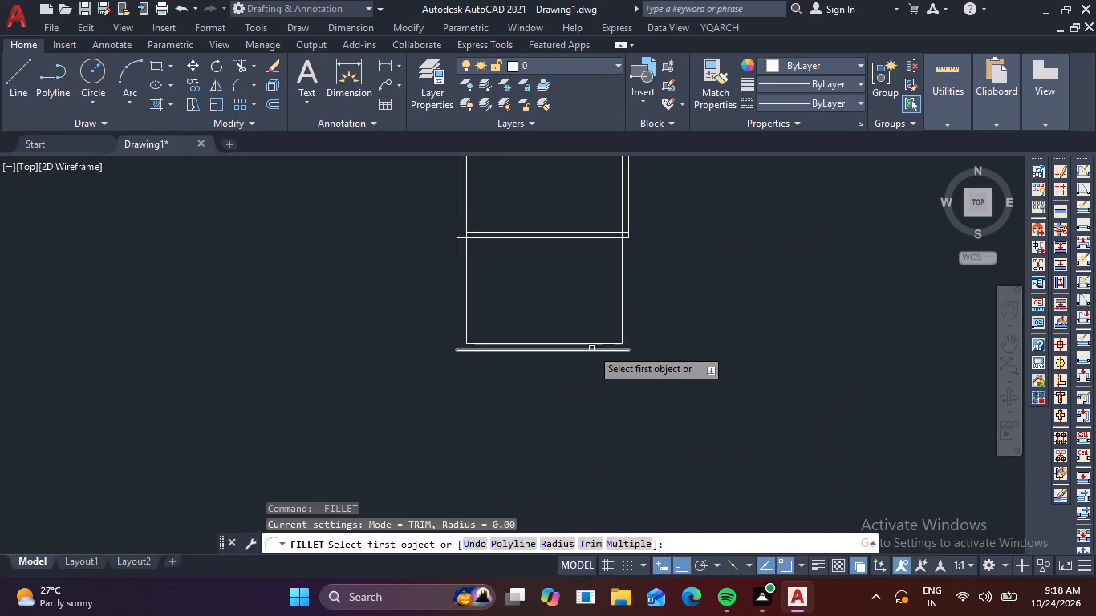
click(591, 350)
click(628, 210)
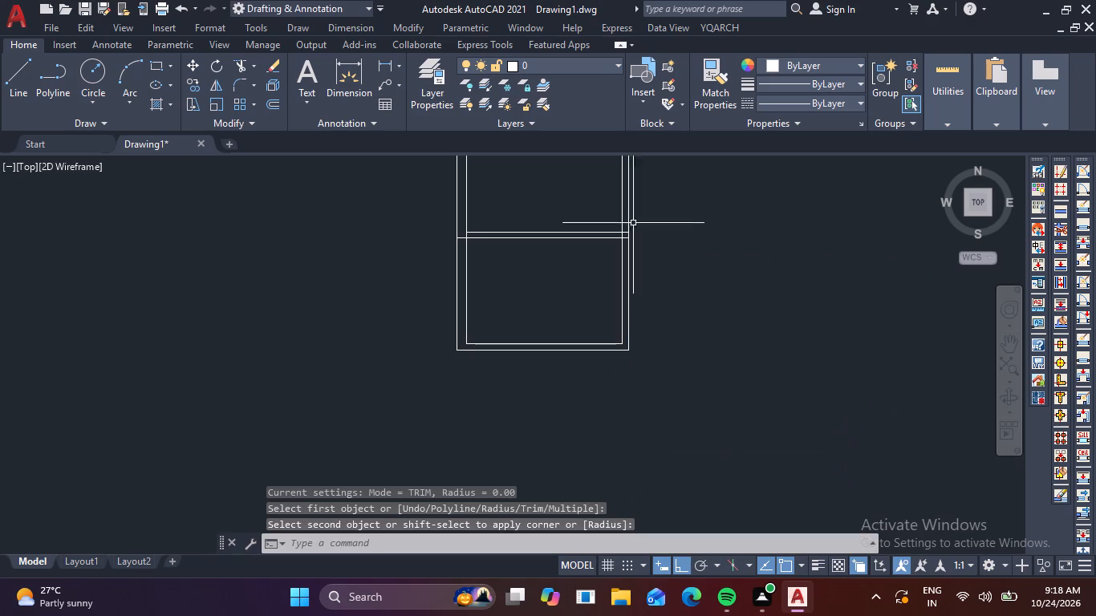
key(Escape)
Trim the two dividing-wall line ends crossing the right wall thickness above the lower room.
text(tr)
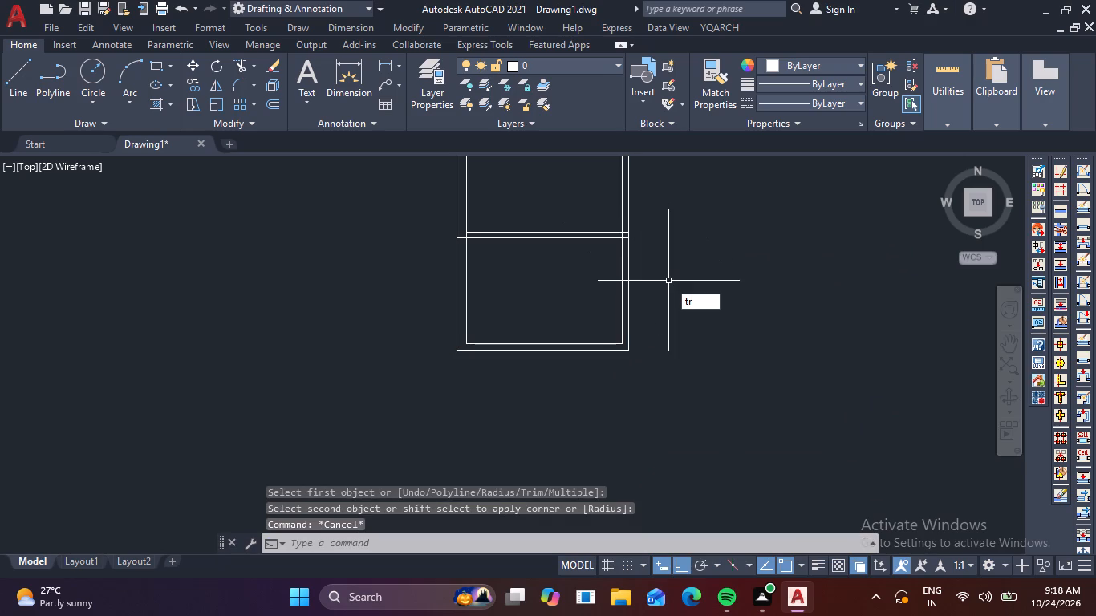
key(space)
scroll(618, 247, up, 3)
middle_drag(554, 284, 513, 390)
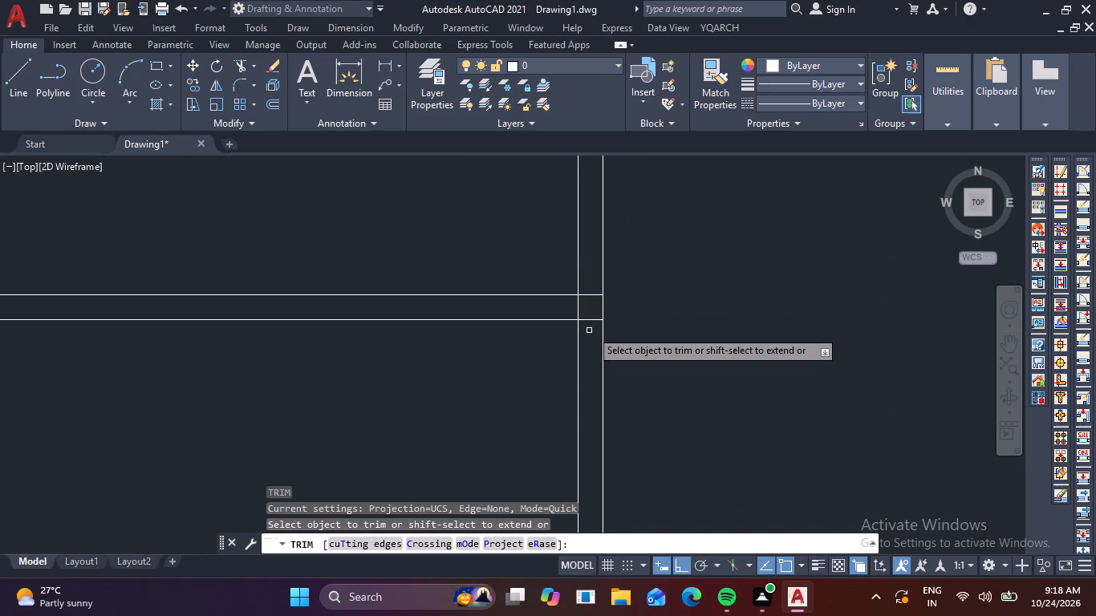
scroll(591, 312, up, 3)
click(587, 235)
click(577, 376)
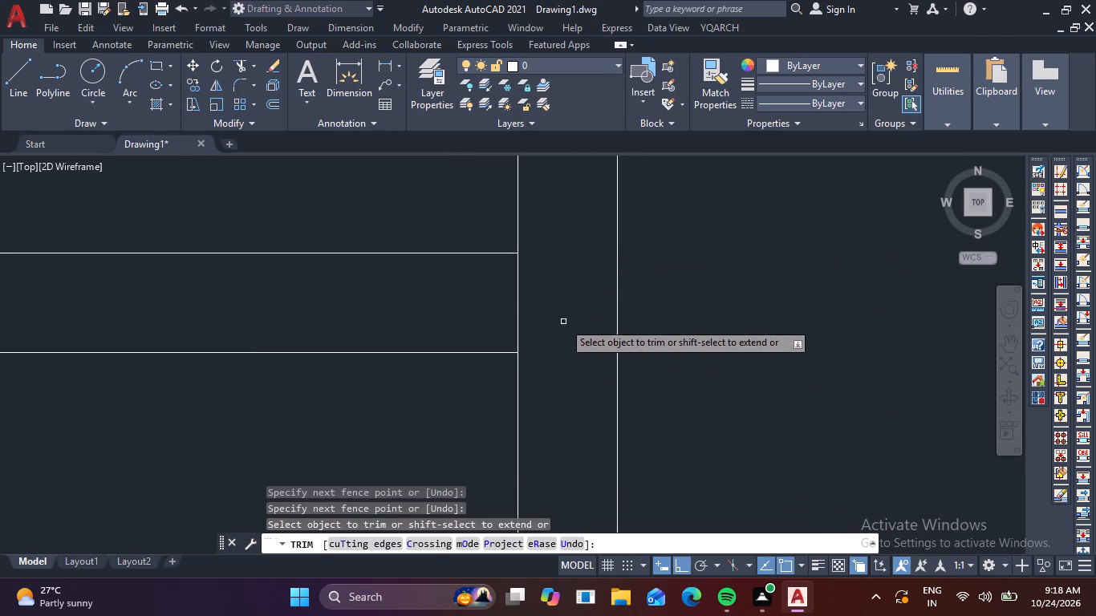
Trim the inner right wall line between the two dividing-wall lines above the lower room.
click(563, 322)
click(485, 300)
Trim the inner left wall line between the dividing-wall lines and the lower dividing line's end crossing the left wall thickness.
scroll(485, 300, down, 4)
middle_drag(250, 376, 701, 384)
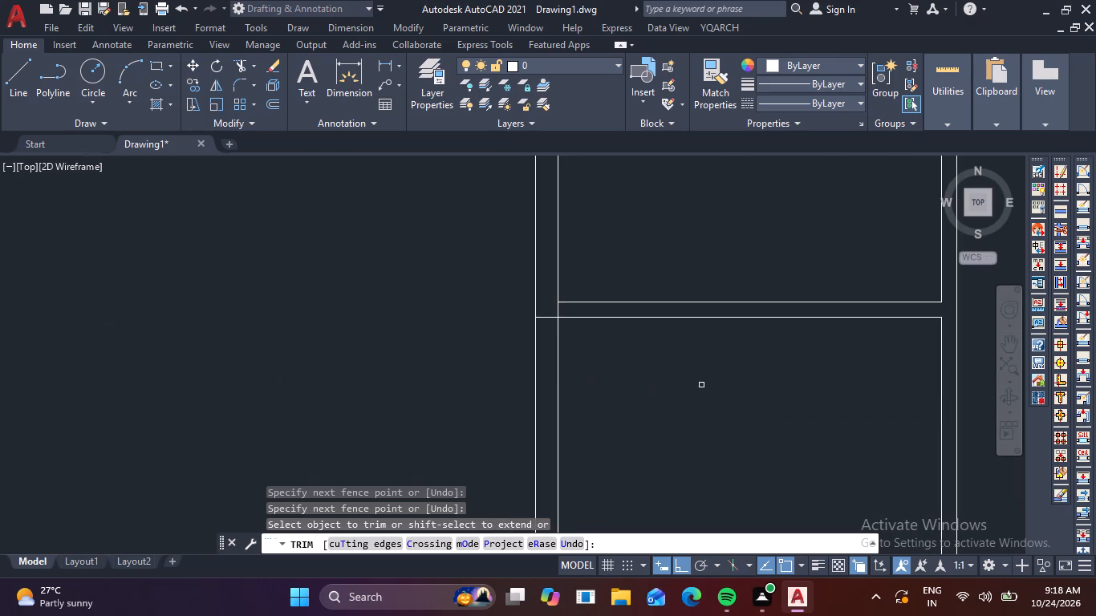
scroll(513, 301, up, 4)
click(779, 358)
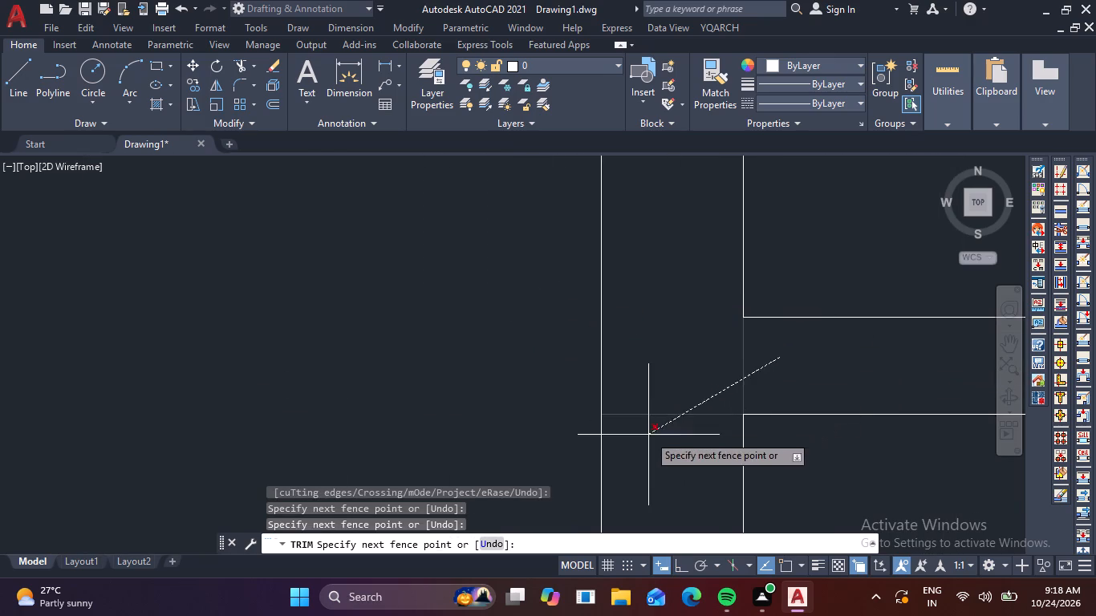
click(648, 438)
key(Escape)
Offset the lower room's outer bottom line 3.05 downward.
scroll(648, 438, down, 4)
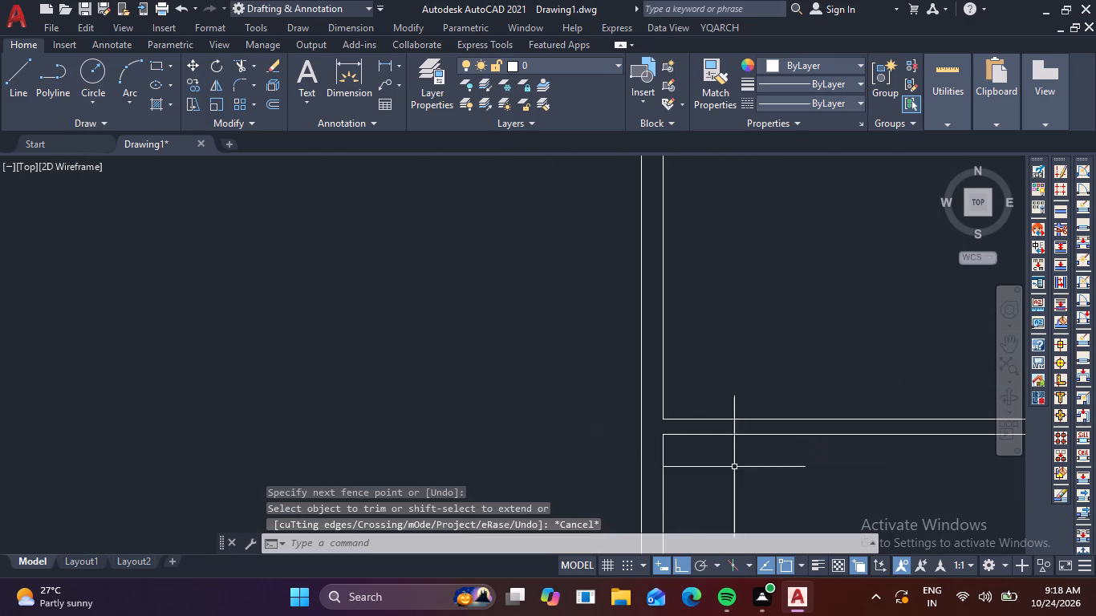
scroll(736, 467, down, 2)
middle_drag(752, 467, 673, 355)
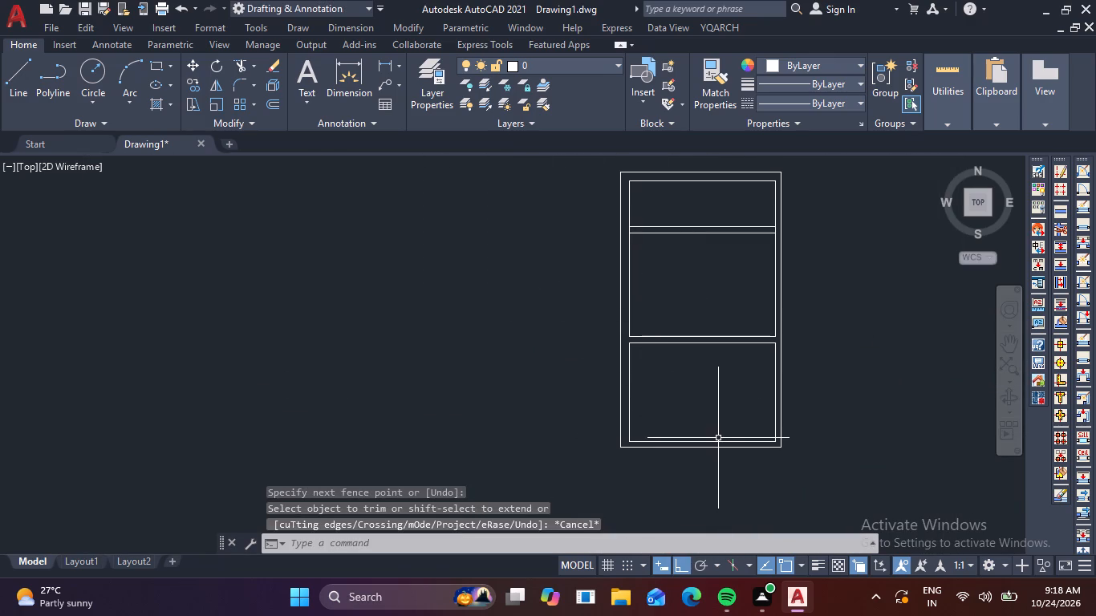
key(o)
key(Return)
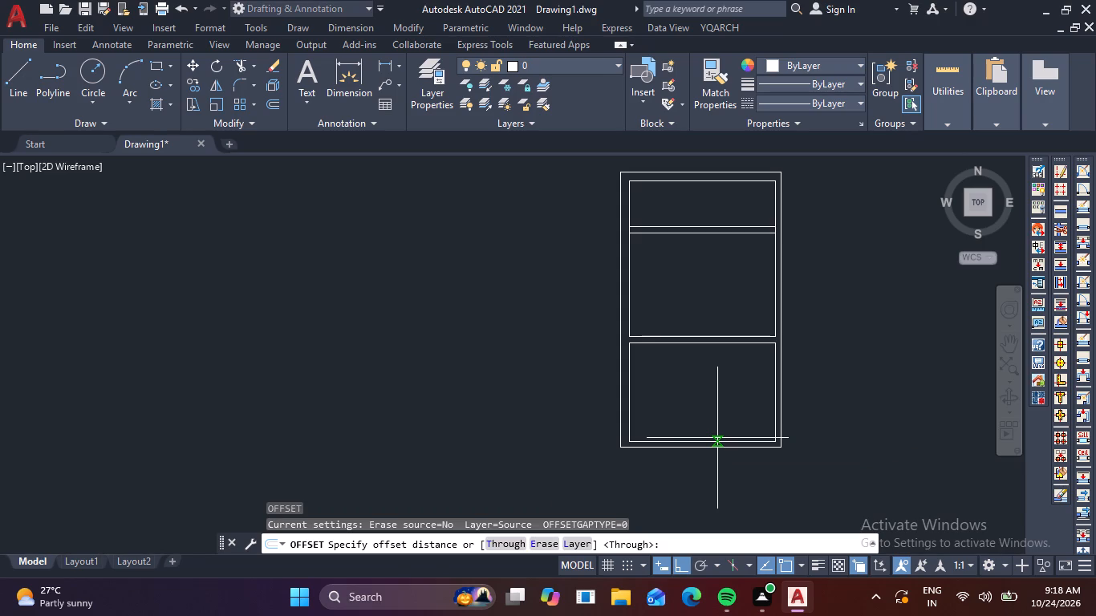
key(3)
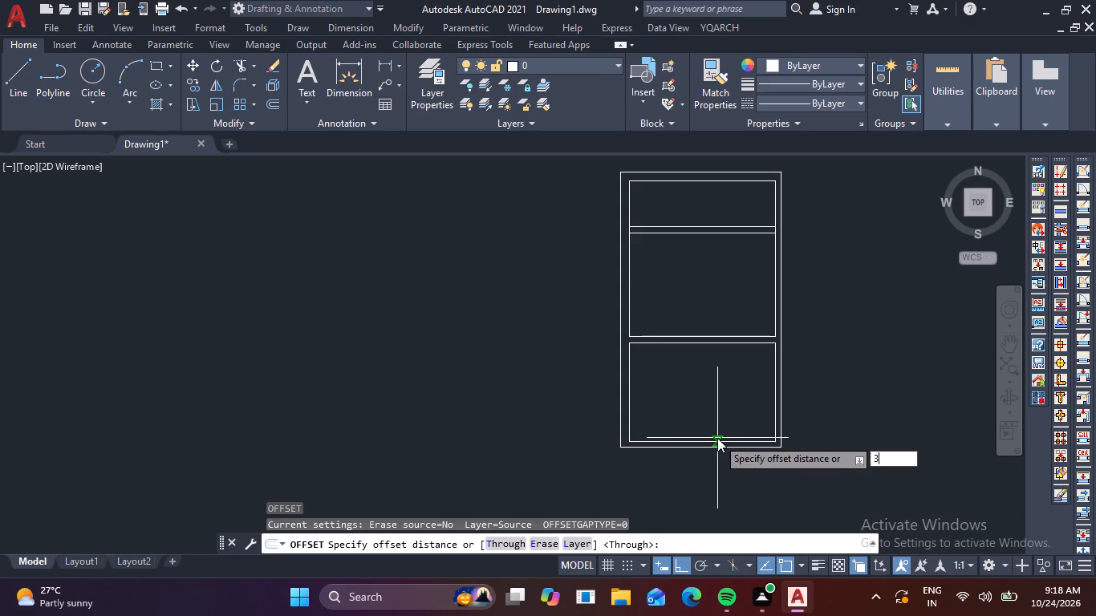
key(period)
text(05)
key(Return)
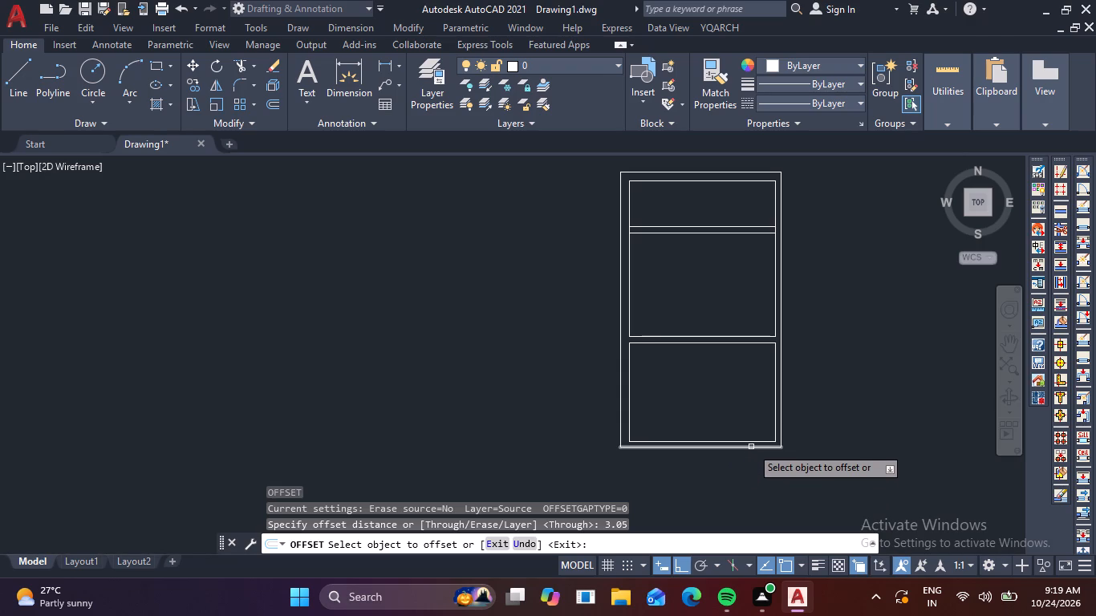
click(751, 447)
click(765, 487)
Offset the new lowest horizontal line a further 0.15 downward.
middle_drag(752, 453, 752, 440)
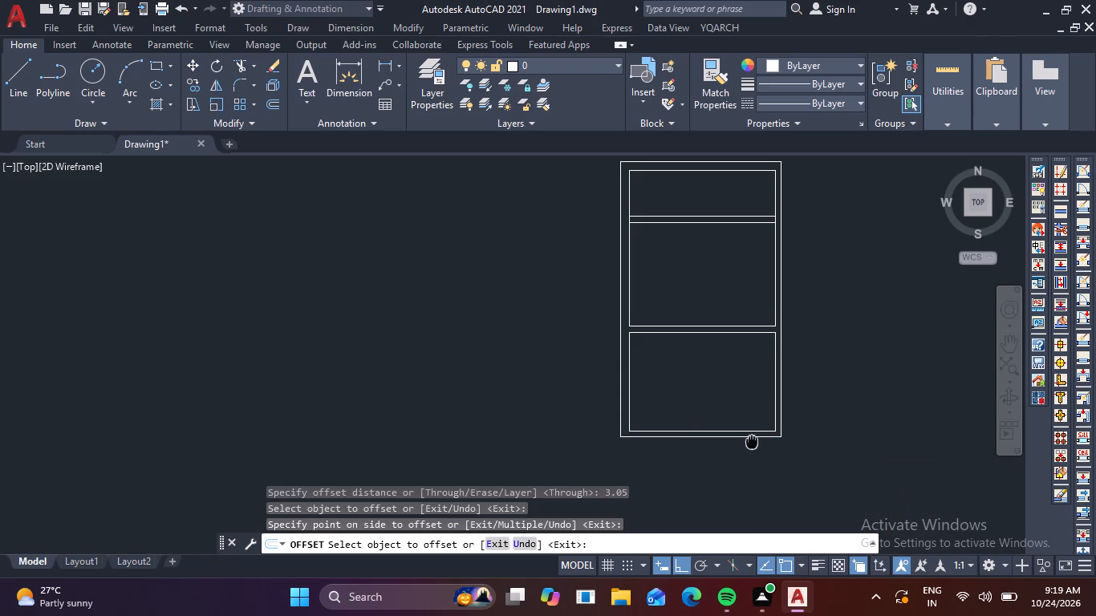
middle_drag(752, 440, 752, 354)
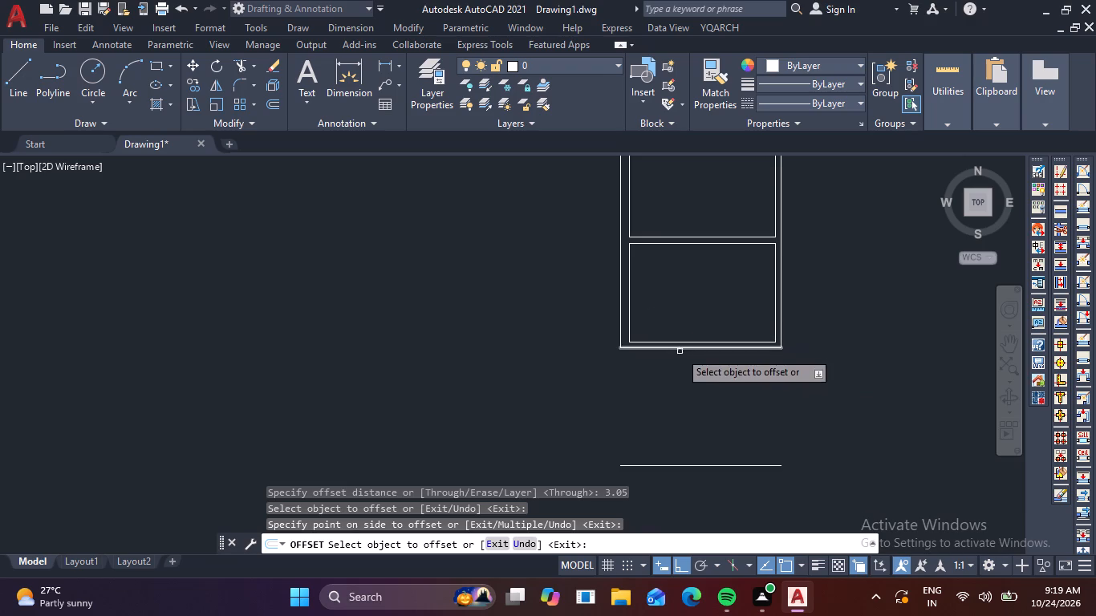
click(721, 465)
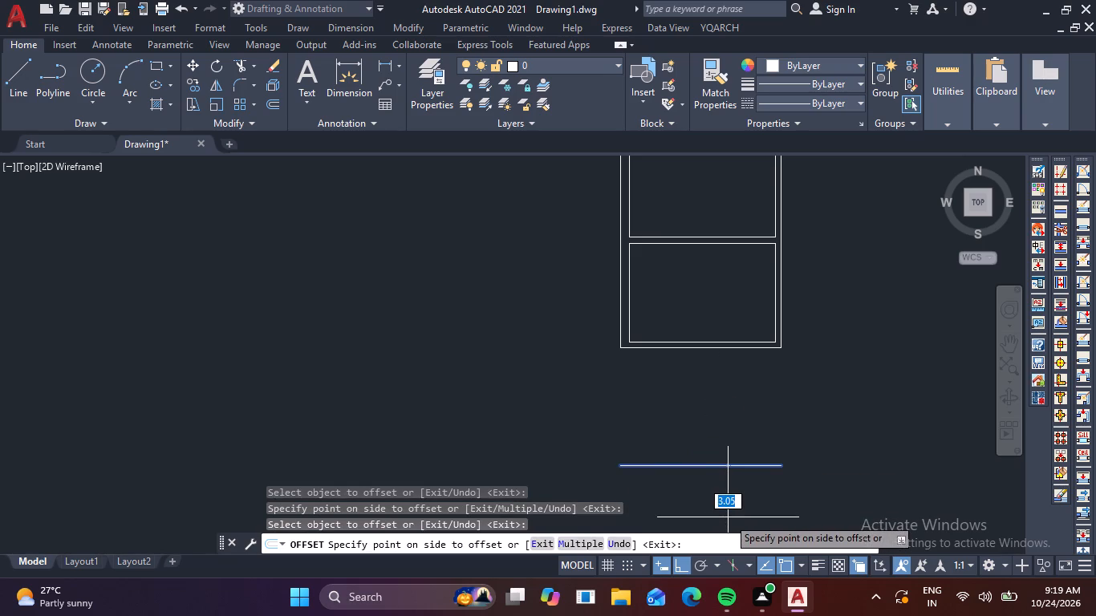
text(.15)
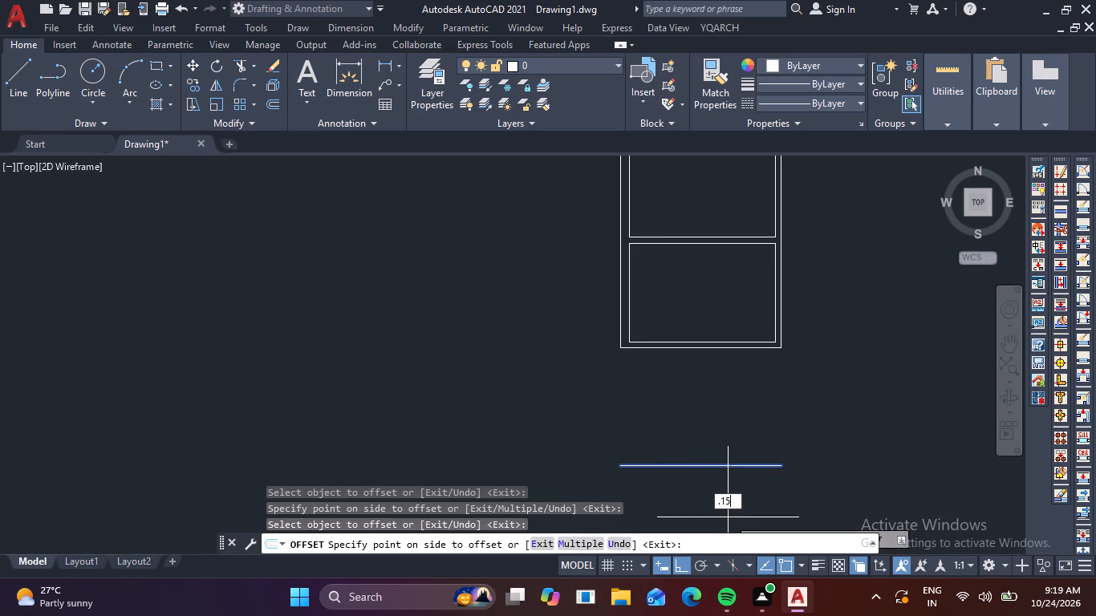
key(Return)
key(Escape)
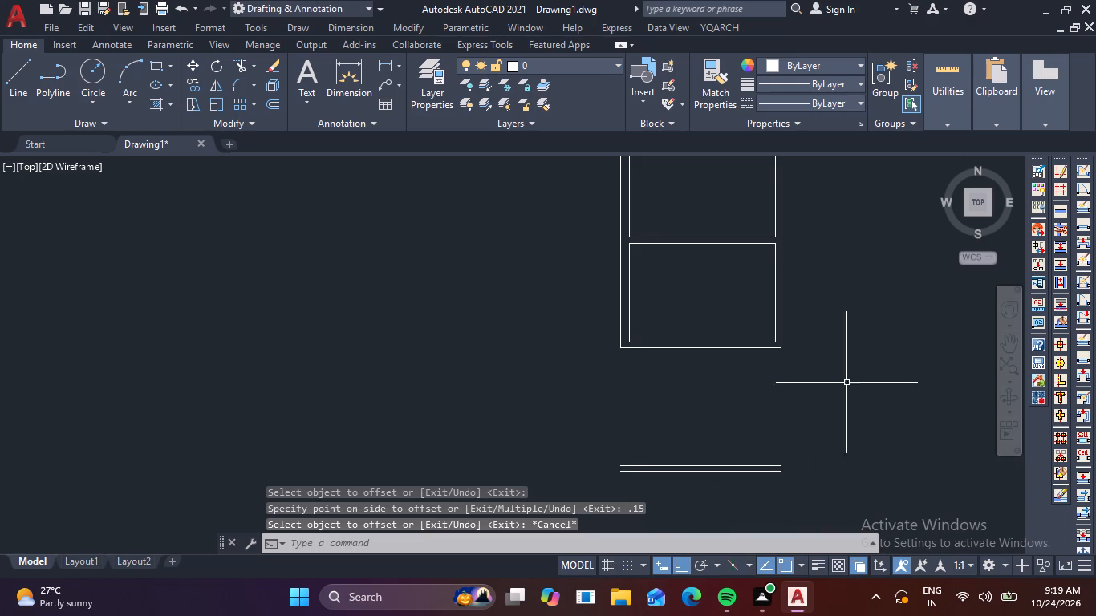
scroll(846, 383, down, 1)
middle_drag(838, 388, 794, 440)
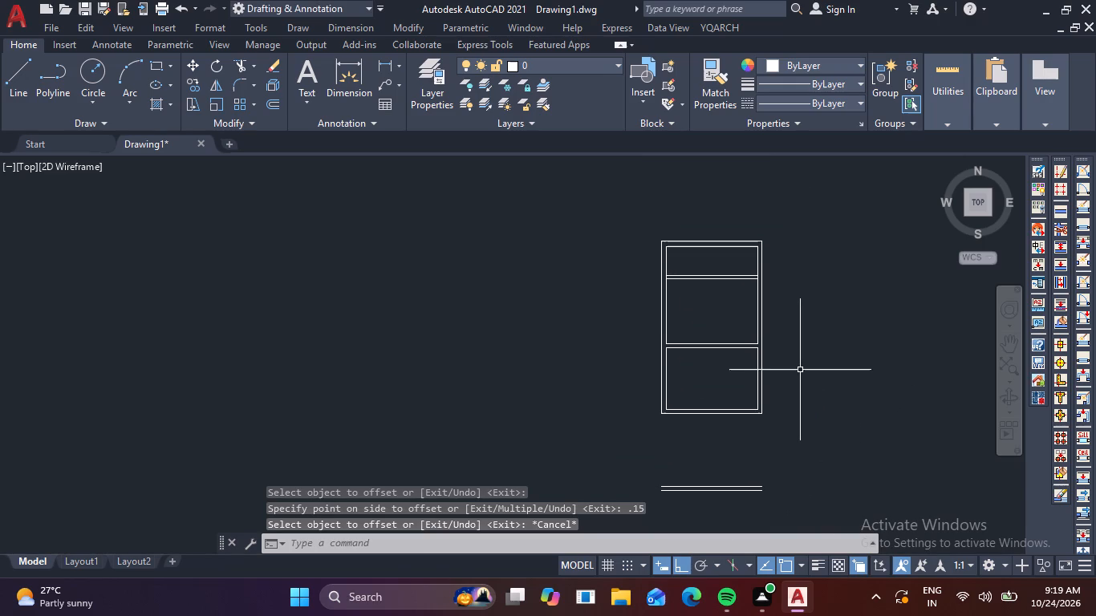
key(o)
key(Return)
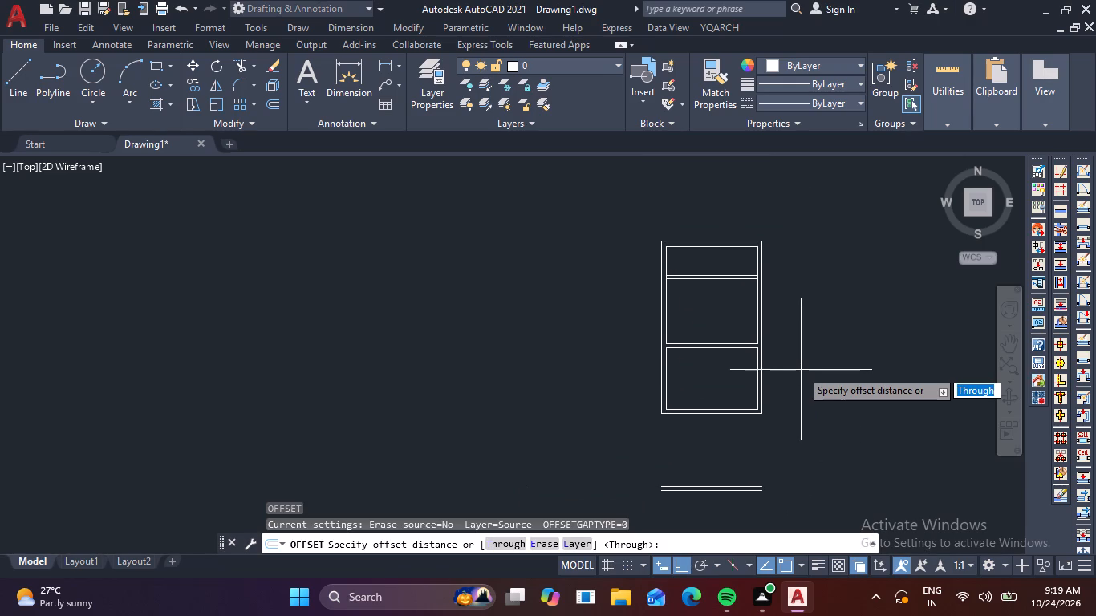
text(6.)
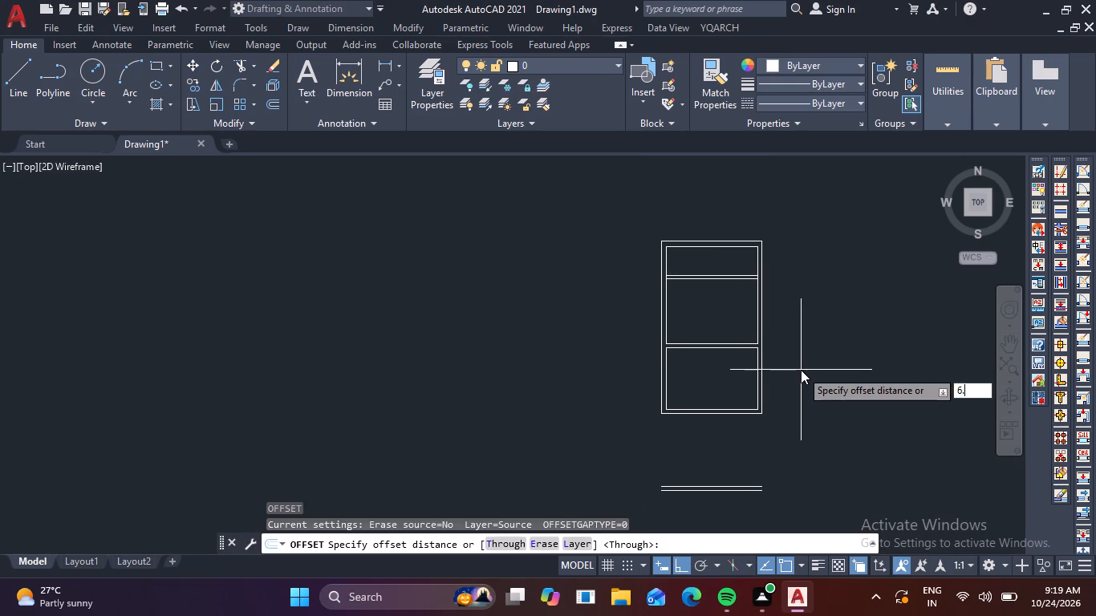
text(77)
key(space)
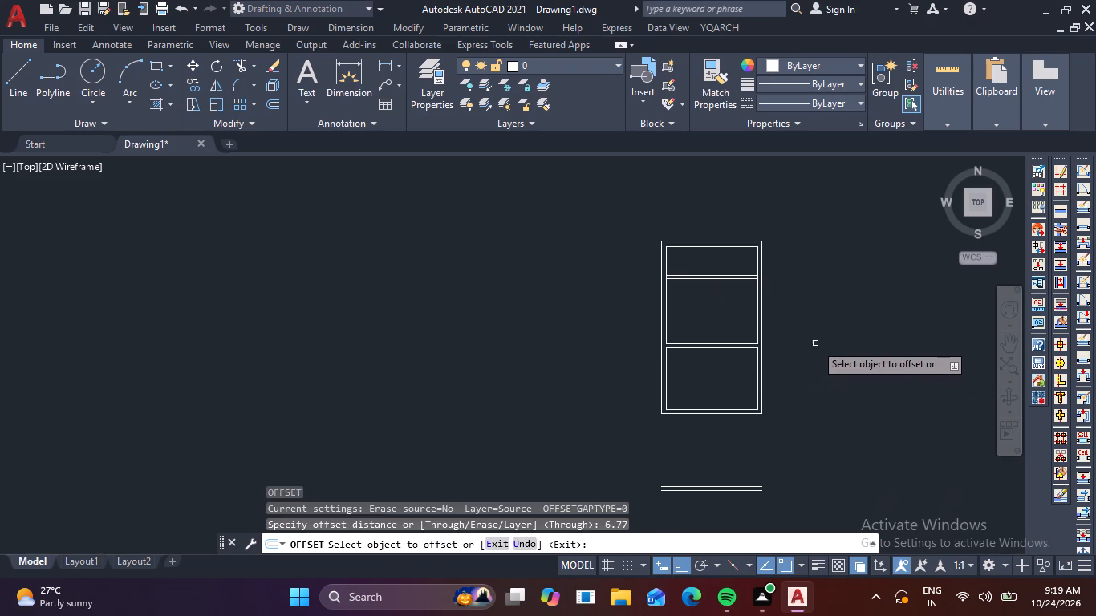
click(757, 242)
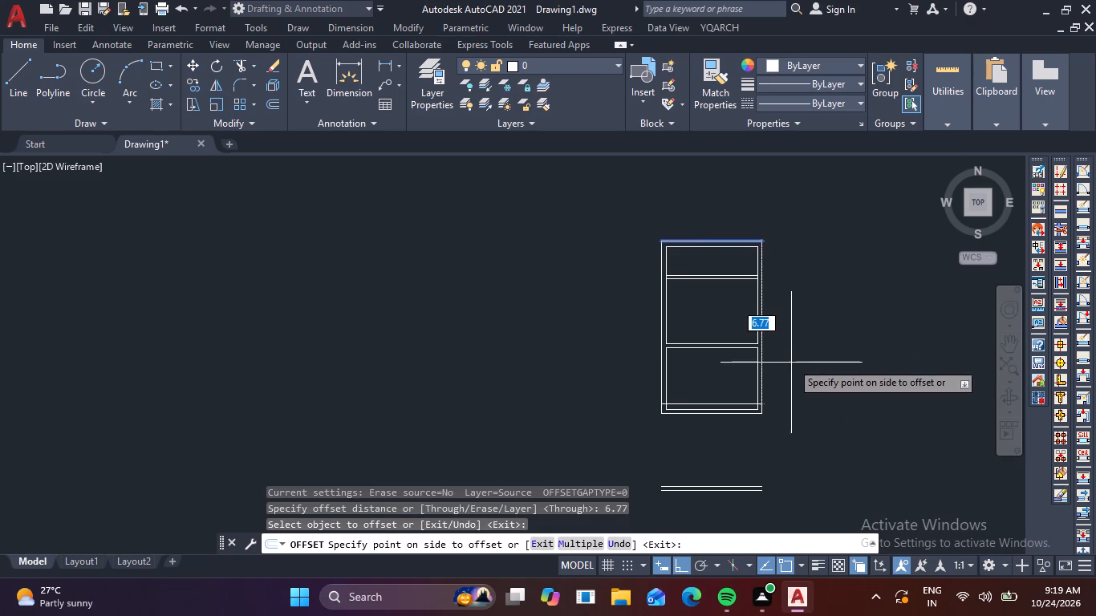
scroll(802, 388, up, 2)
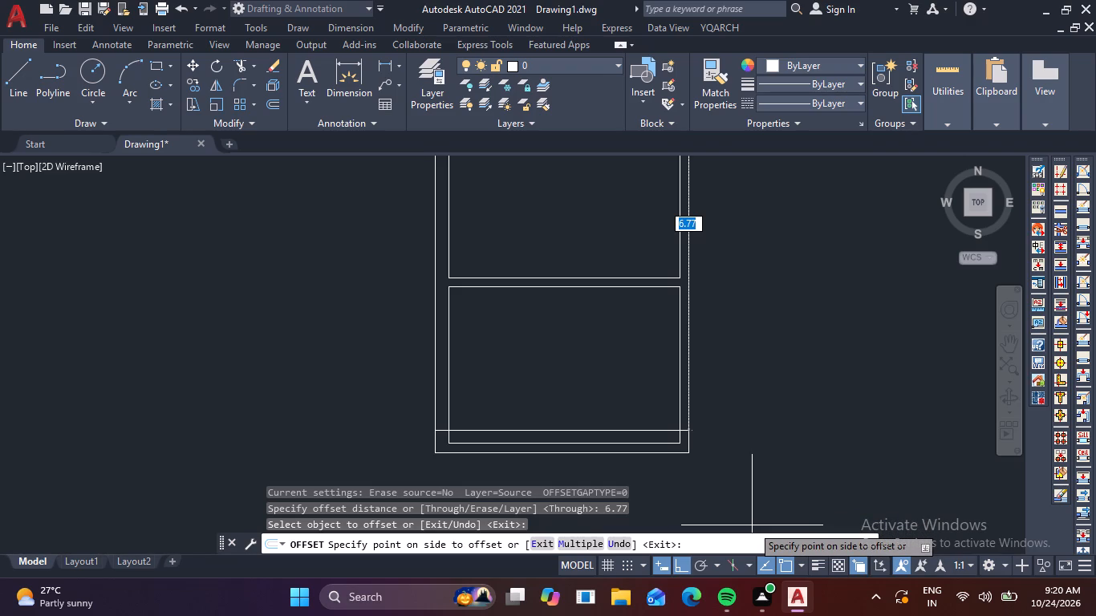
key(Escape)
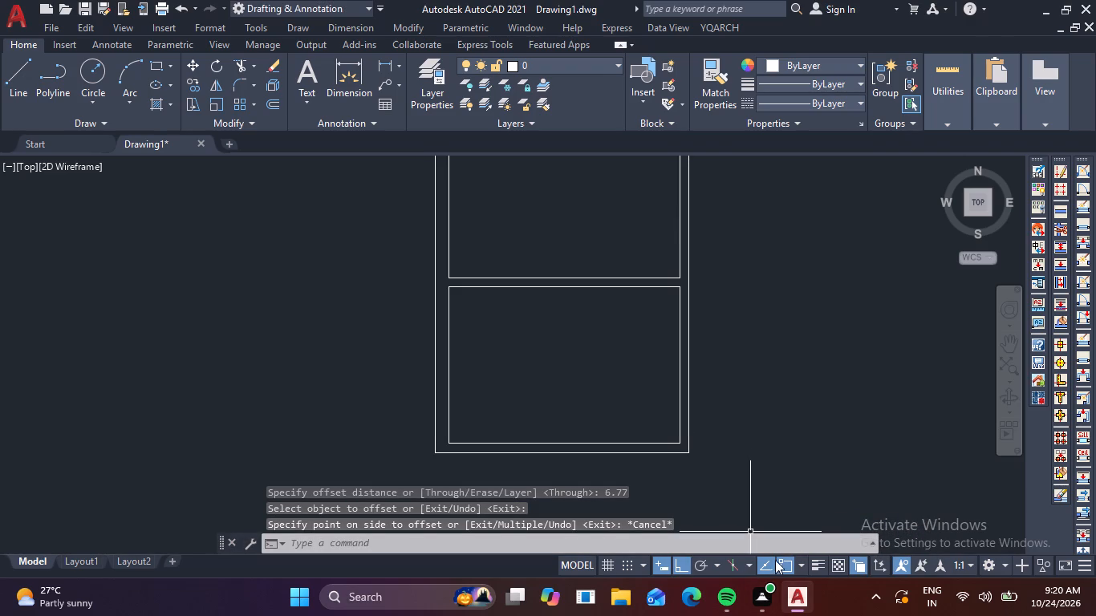
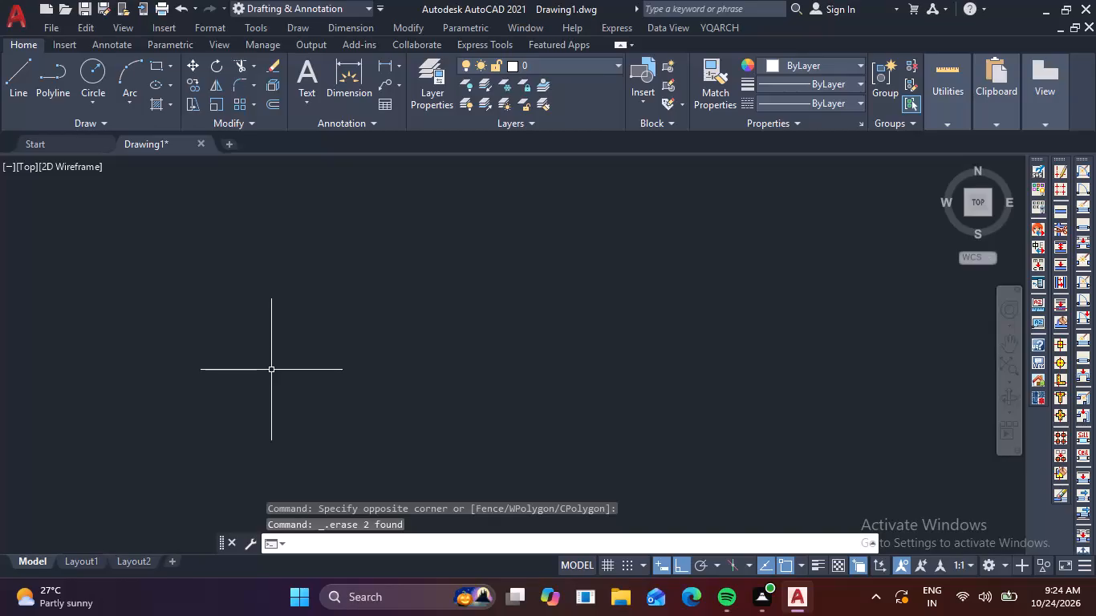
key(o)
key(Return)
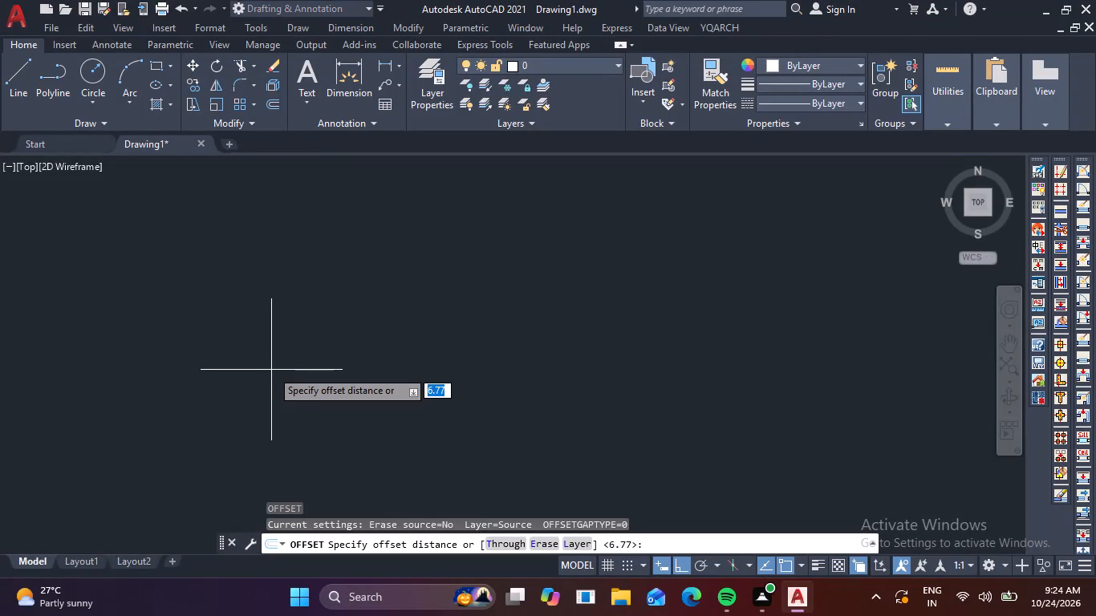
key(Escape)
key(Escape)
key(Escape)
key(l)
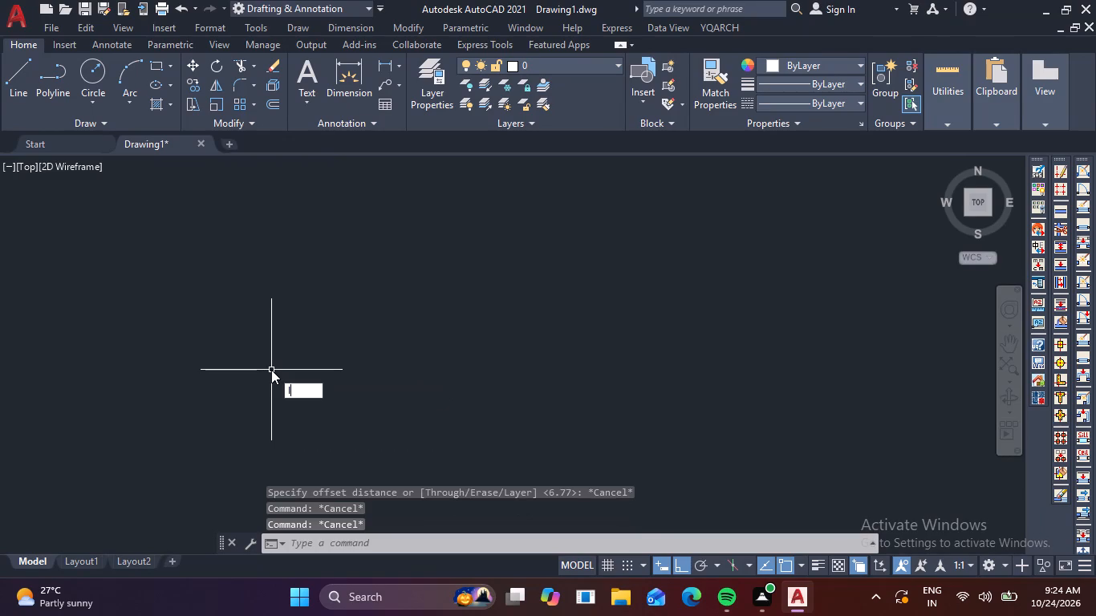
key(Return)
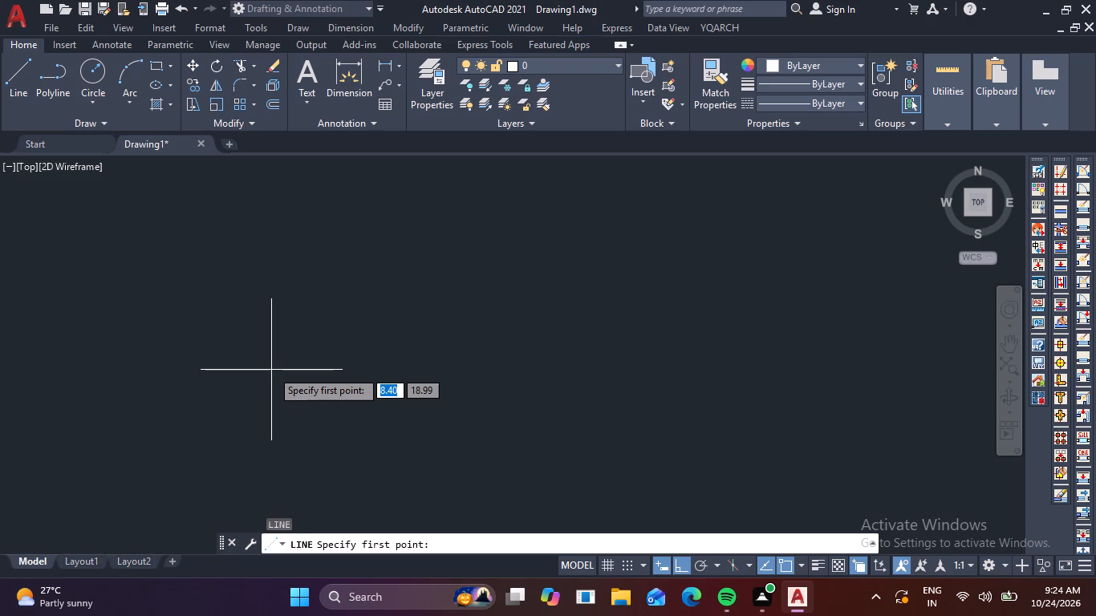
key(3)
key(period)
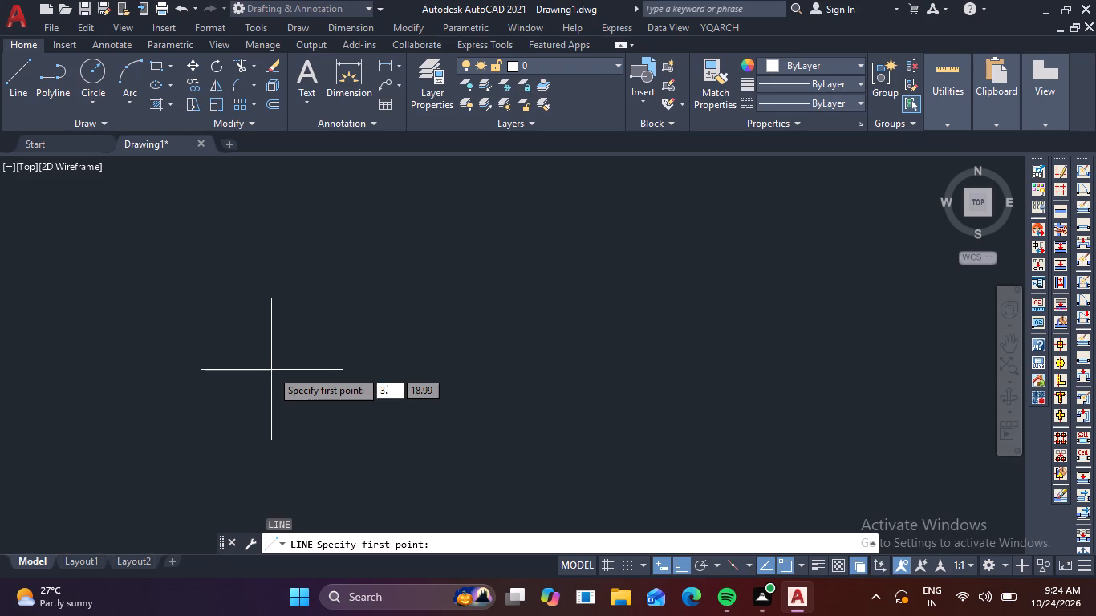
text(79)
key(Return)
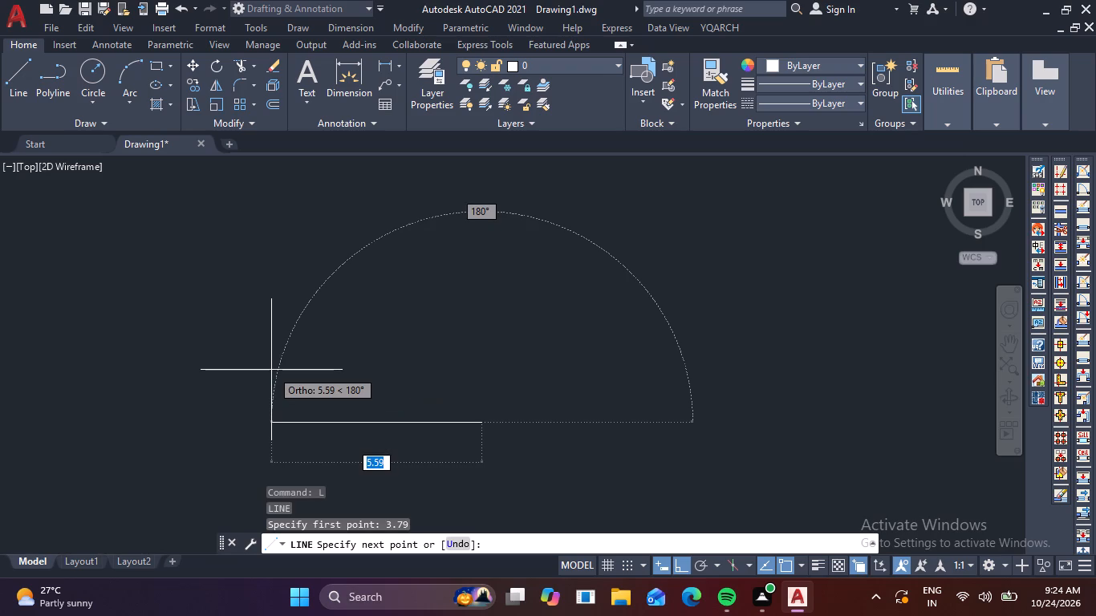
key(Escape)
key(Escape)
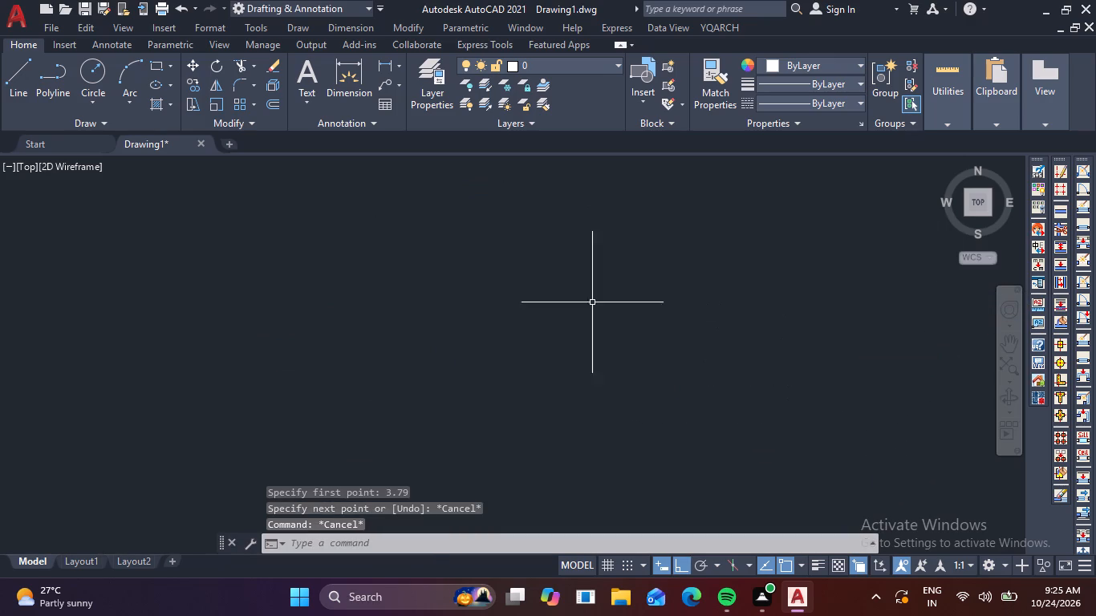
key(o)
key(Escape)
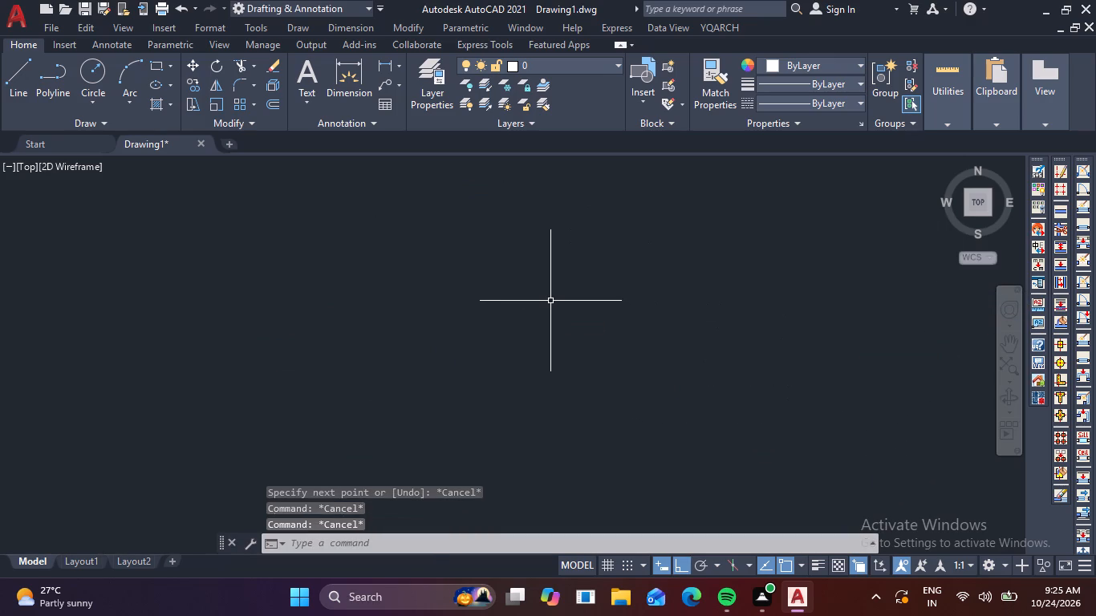
Draw a horizontal line 3.79 long toward the right in the empty drawing area.
text(l)
key(space)
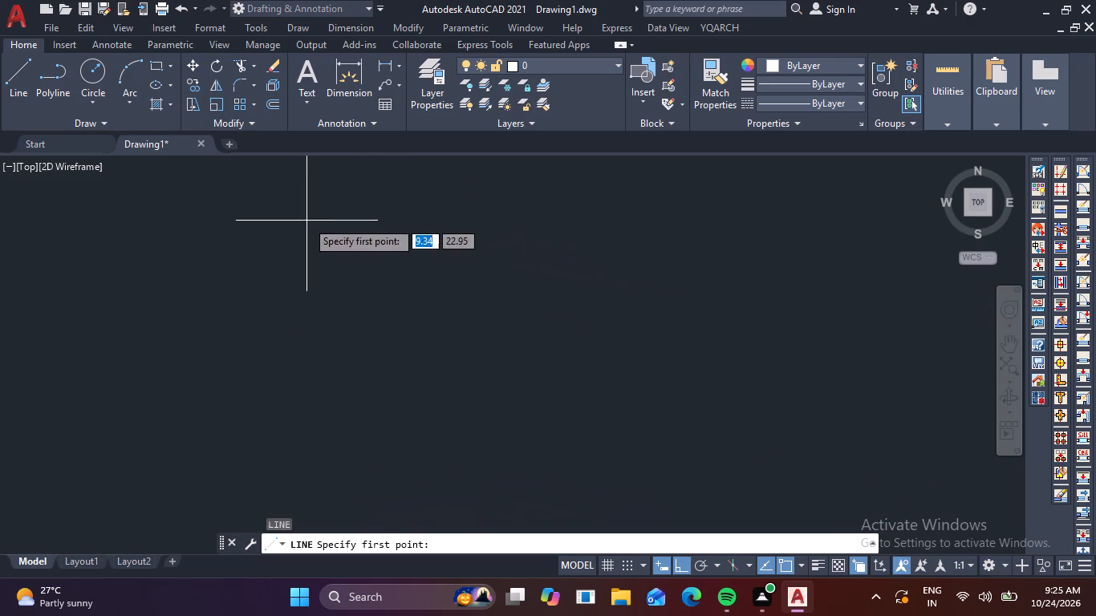
click(306, 221)
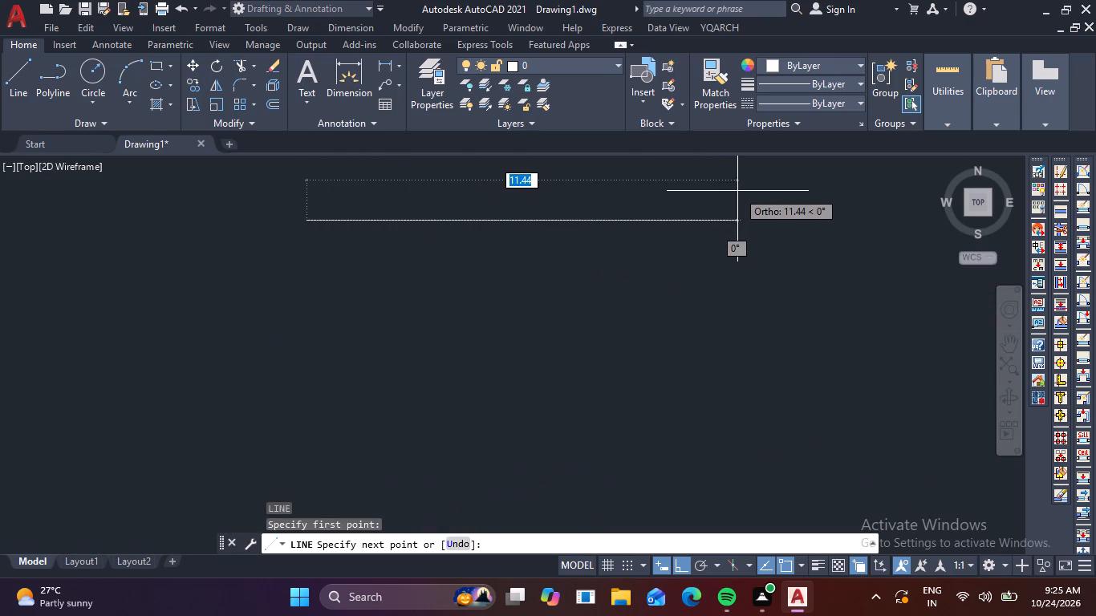
key(3)
key(period)
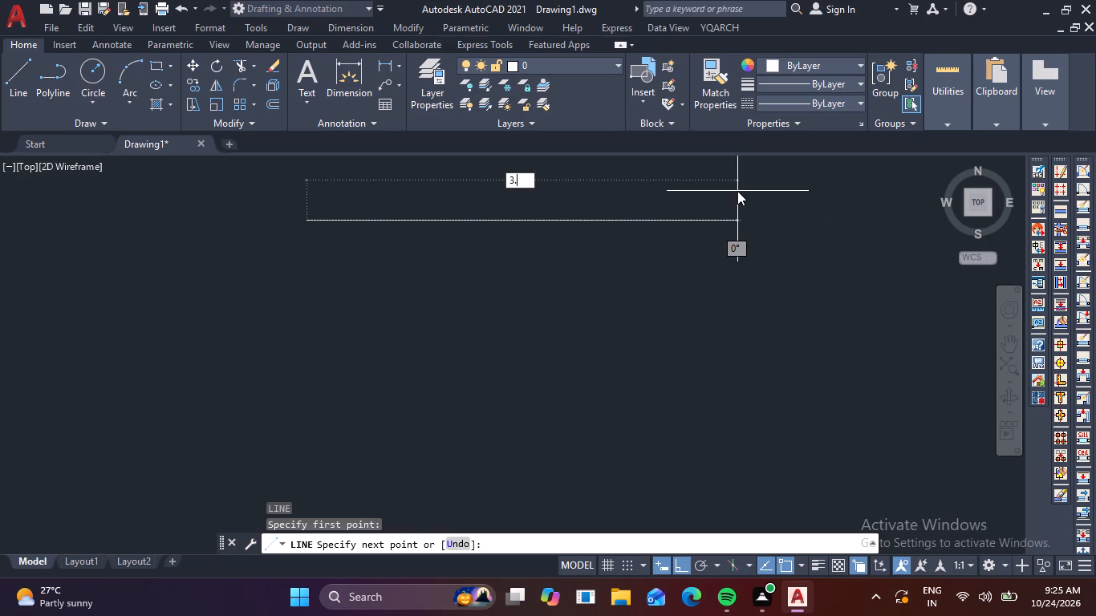
text(79)
key(Return)
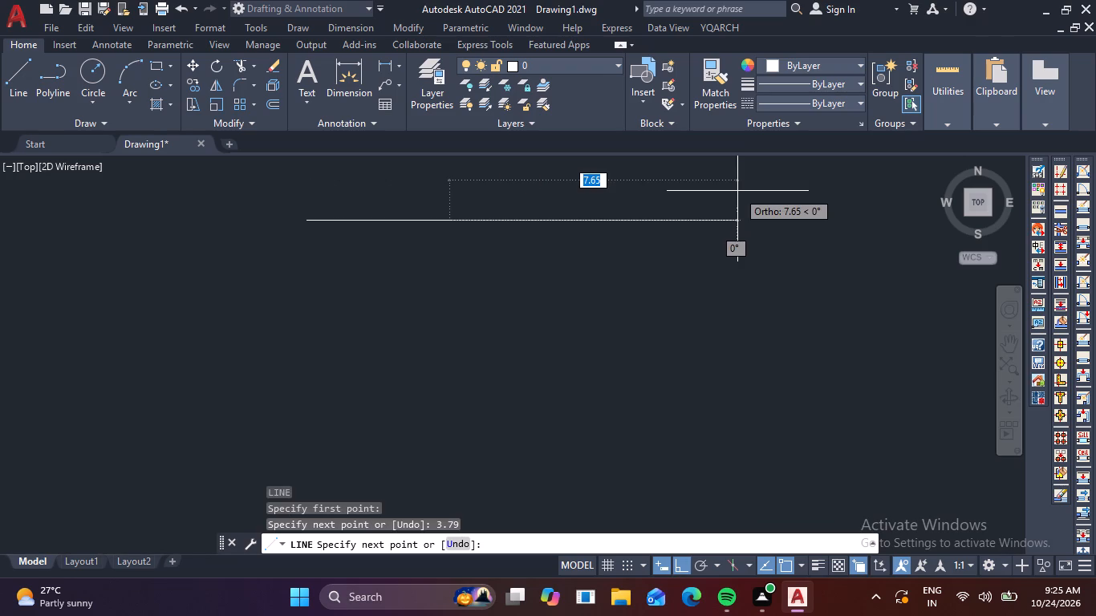
key(Escape)
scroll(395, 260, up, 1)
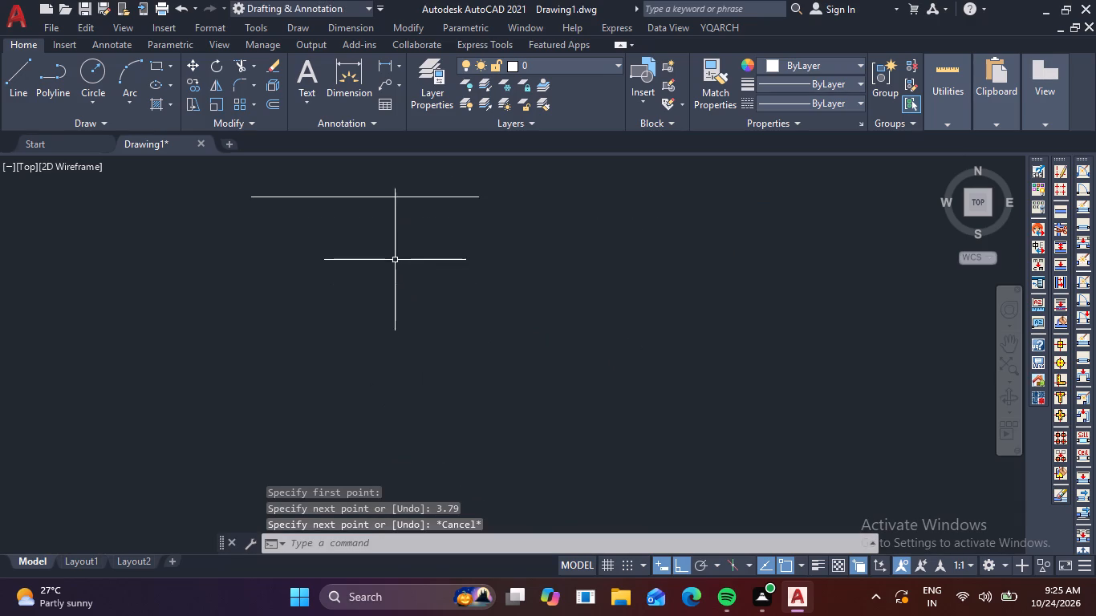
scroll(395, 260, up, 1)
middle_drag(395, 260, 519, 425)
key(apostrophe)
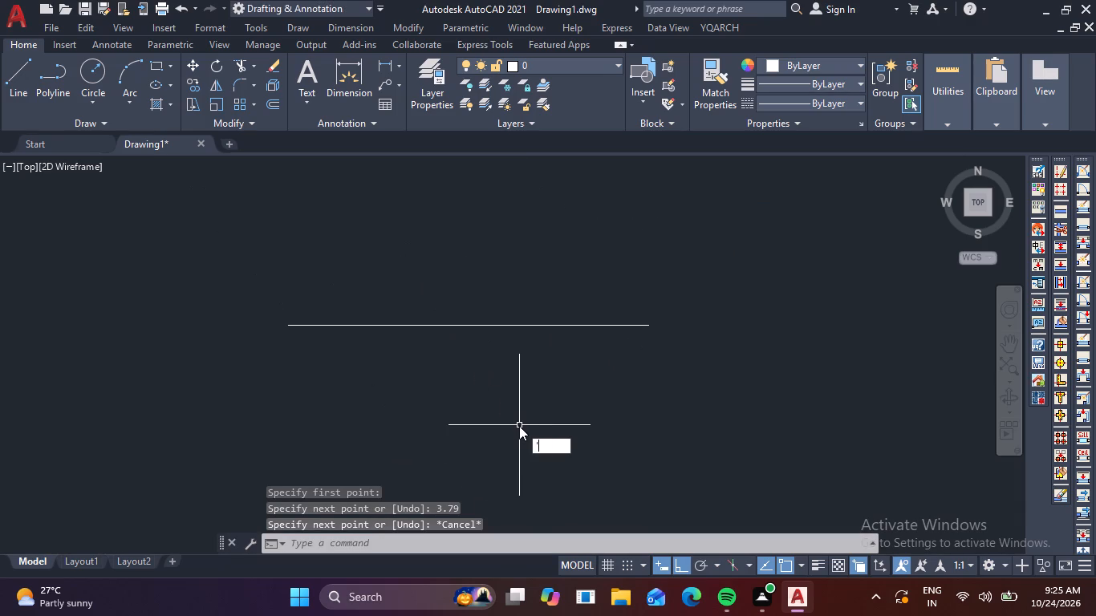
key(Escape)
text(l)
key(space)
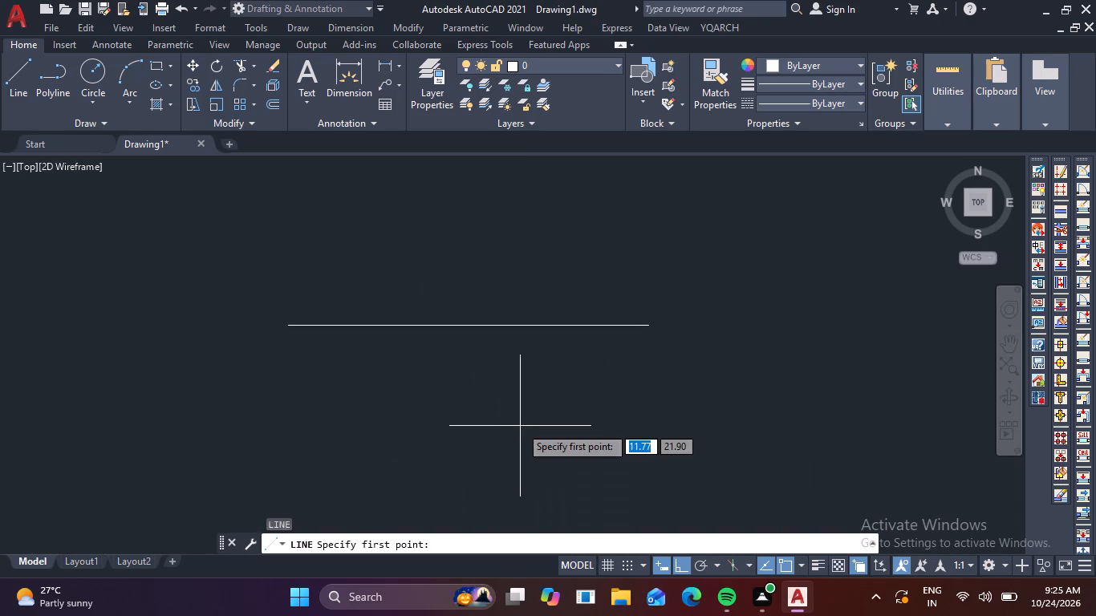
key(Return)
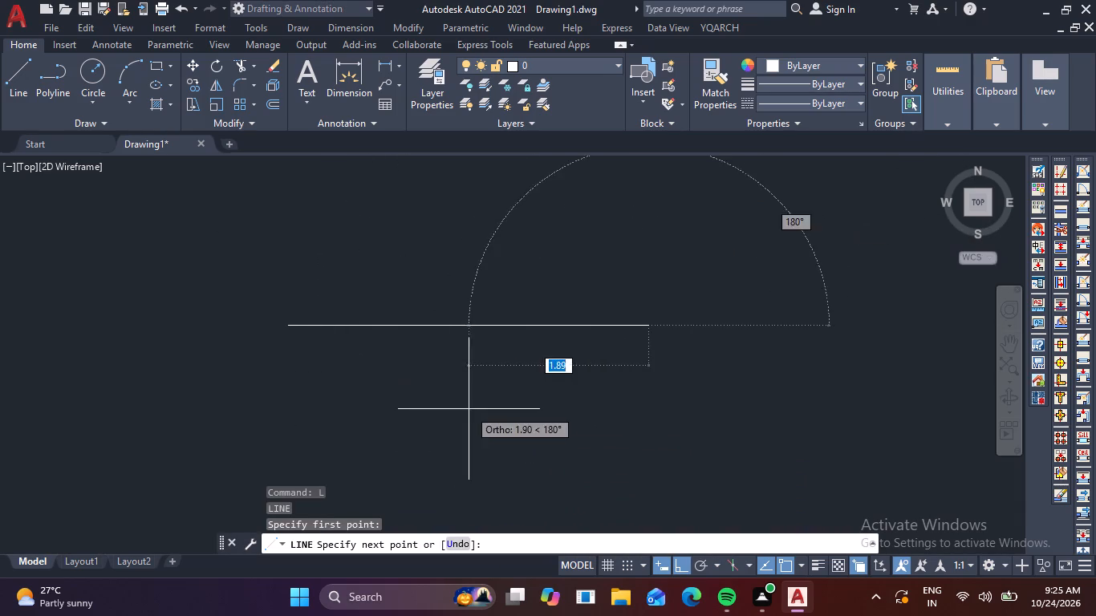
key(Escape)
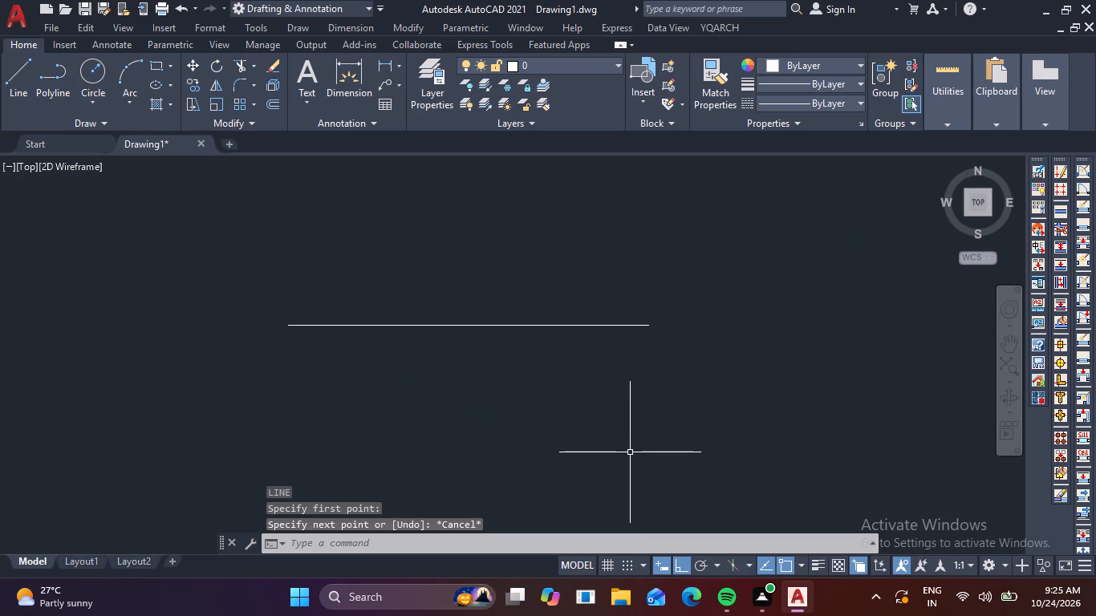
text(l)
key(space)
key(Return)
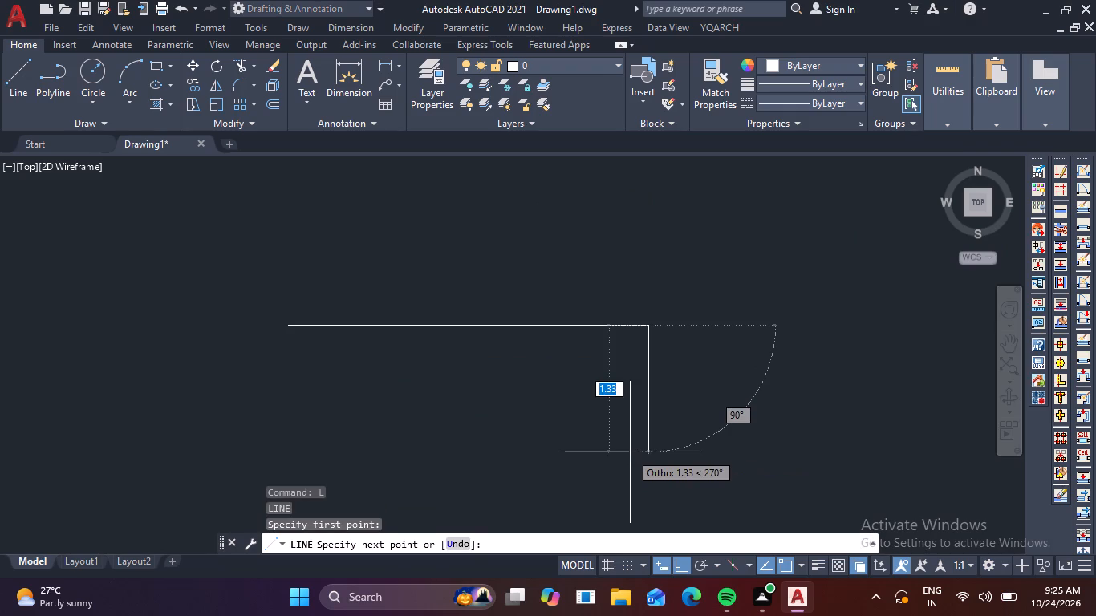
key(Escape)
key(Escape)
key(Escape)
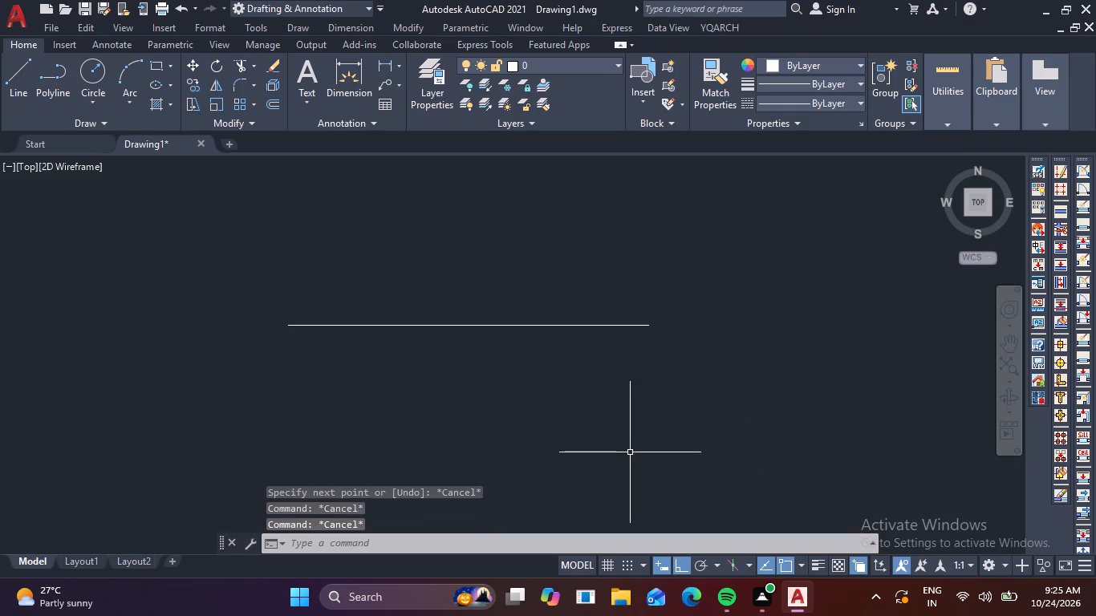
Draw a vertical line 2.7 long downward from the left end of the horizontal line.
text(l)
key(space)
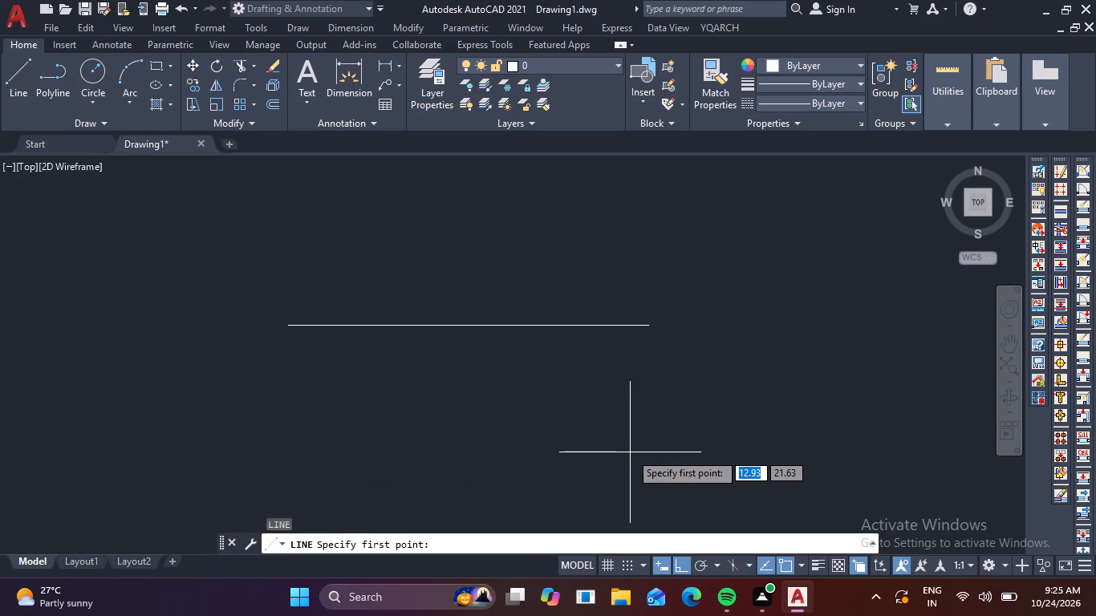
click(291, 330)
scroll(300, 505, down, 1)
middle_click(312, 335)
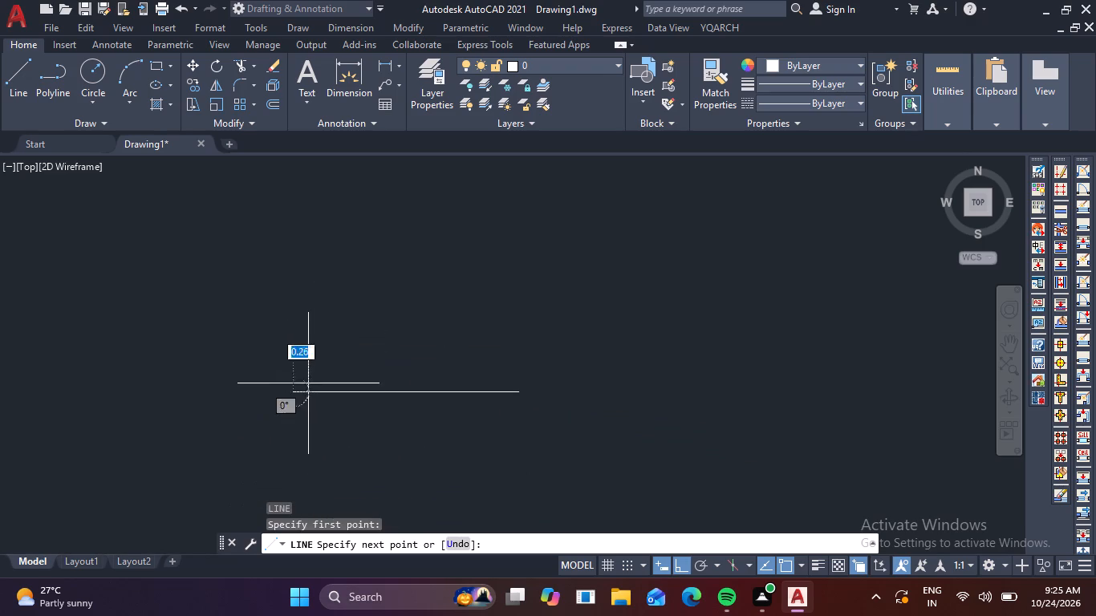
middle_drag(290, 450, 330, 326)
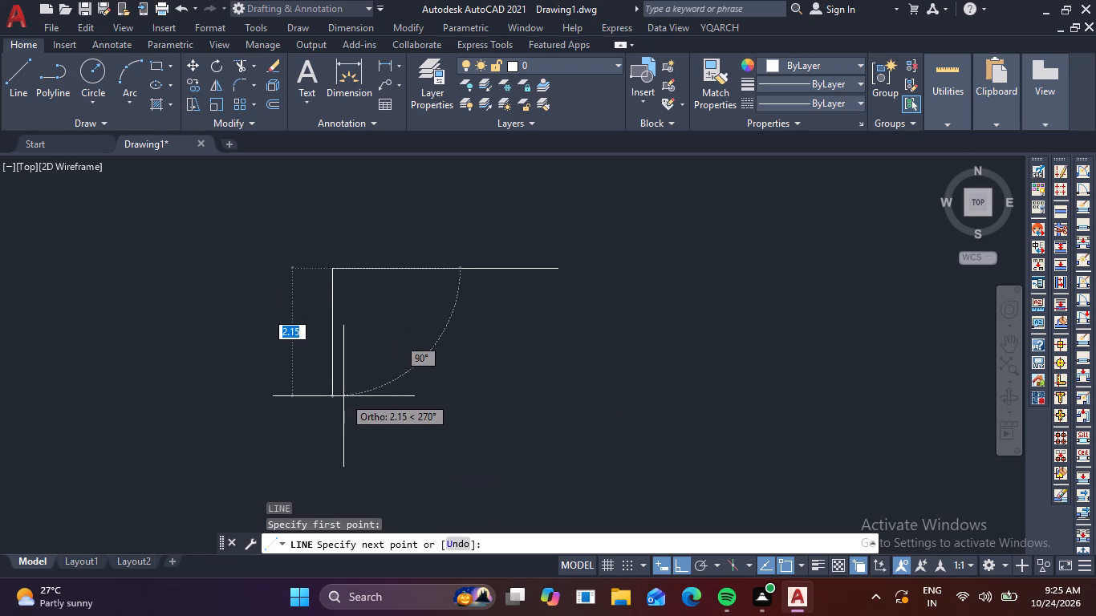
text(2.)
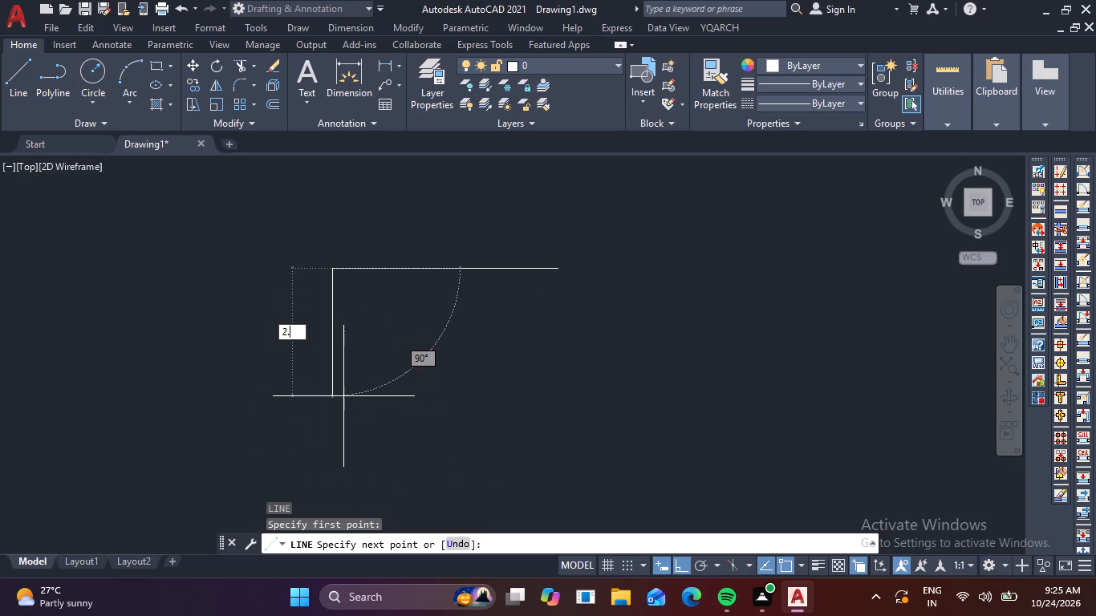
key(7)
key(Return)
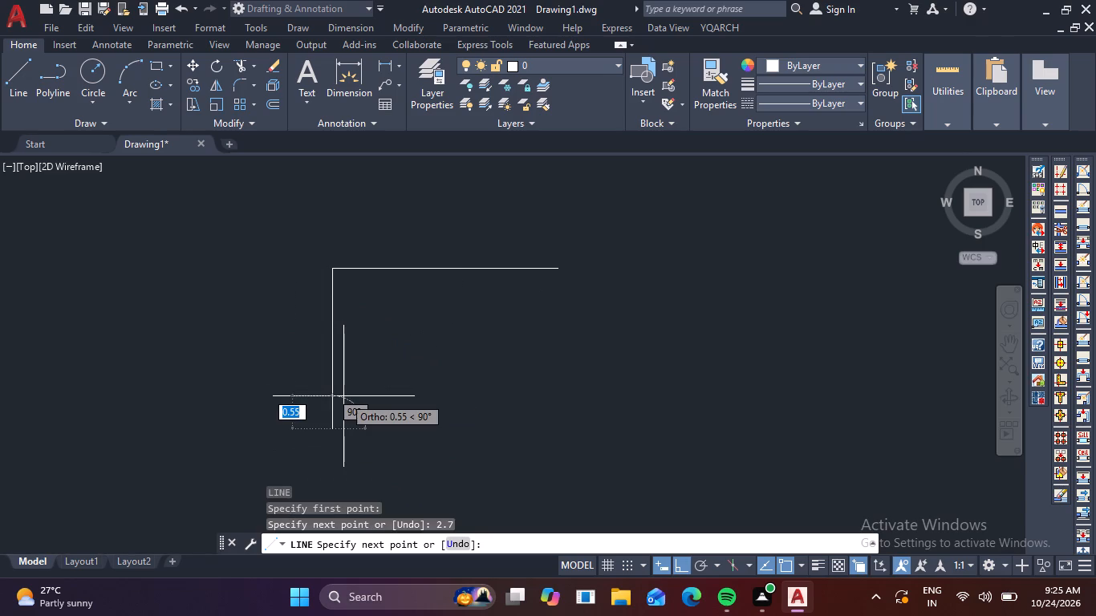
key(Escape)
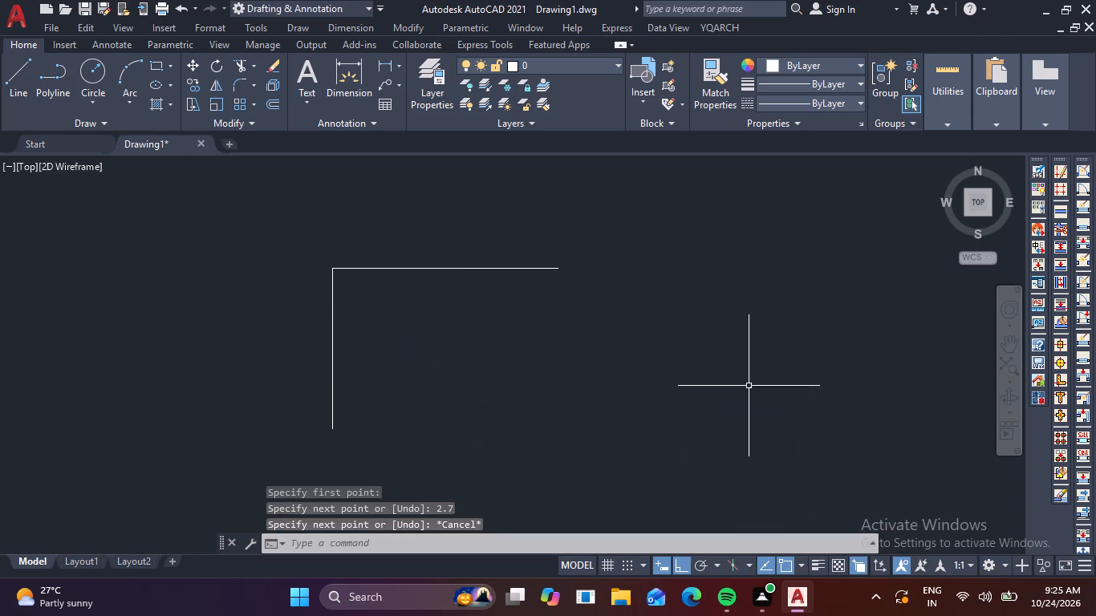
Offset the horizontal line 0.15 upward and the vertical line 0.15 to the left to form double-line walls.
key(o)
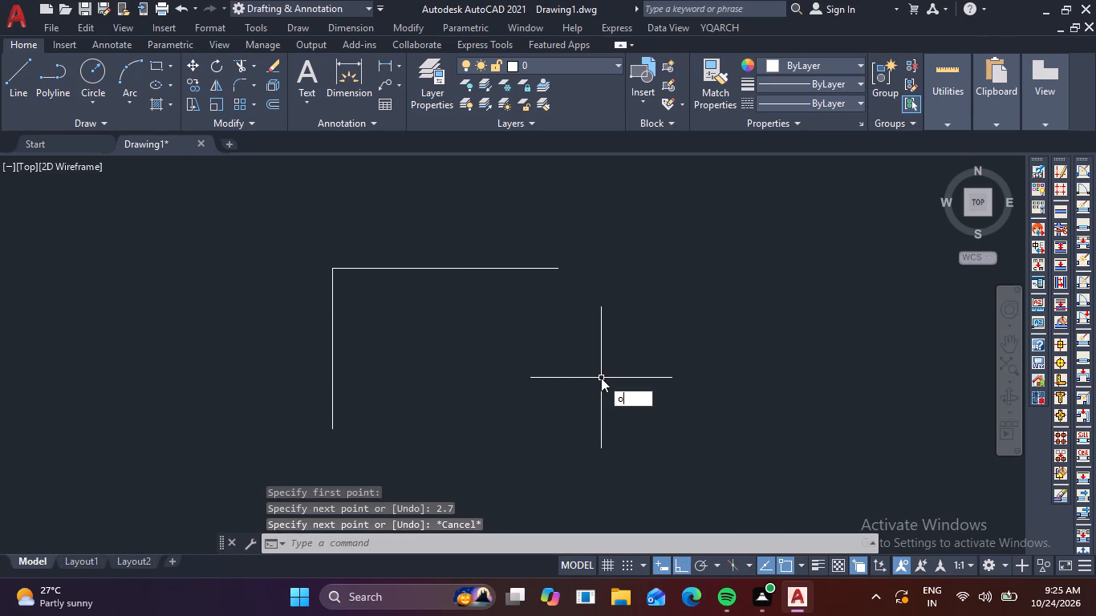
key(Return)
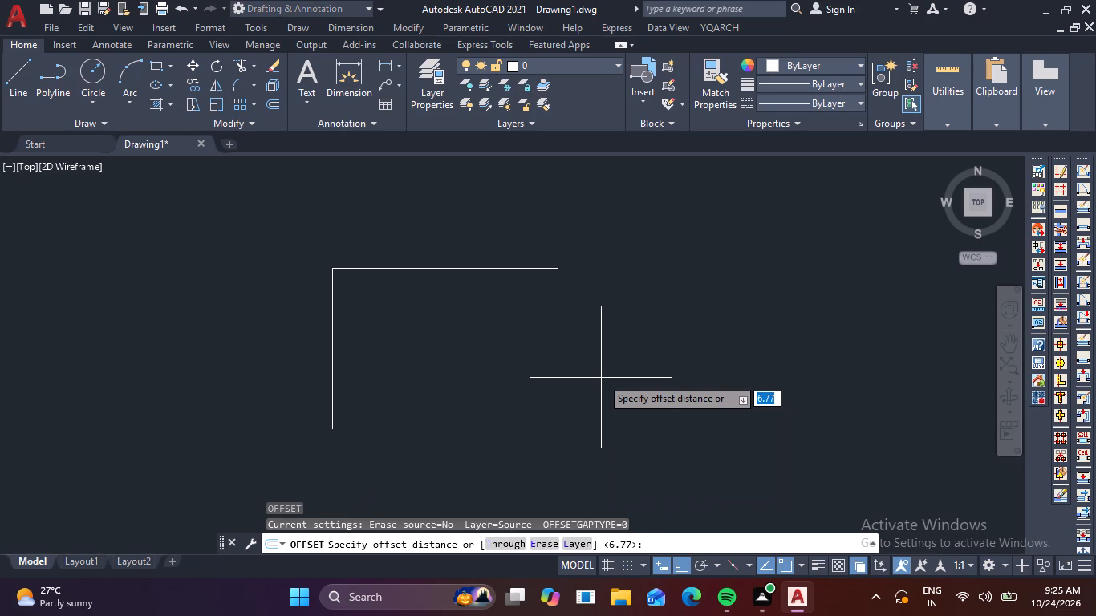
text(.15)
key(Return)
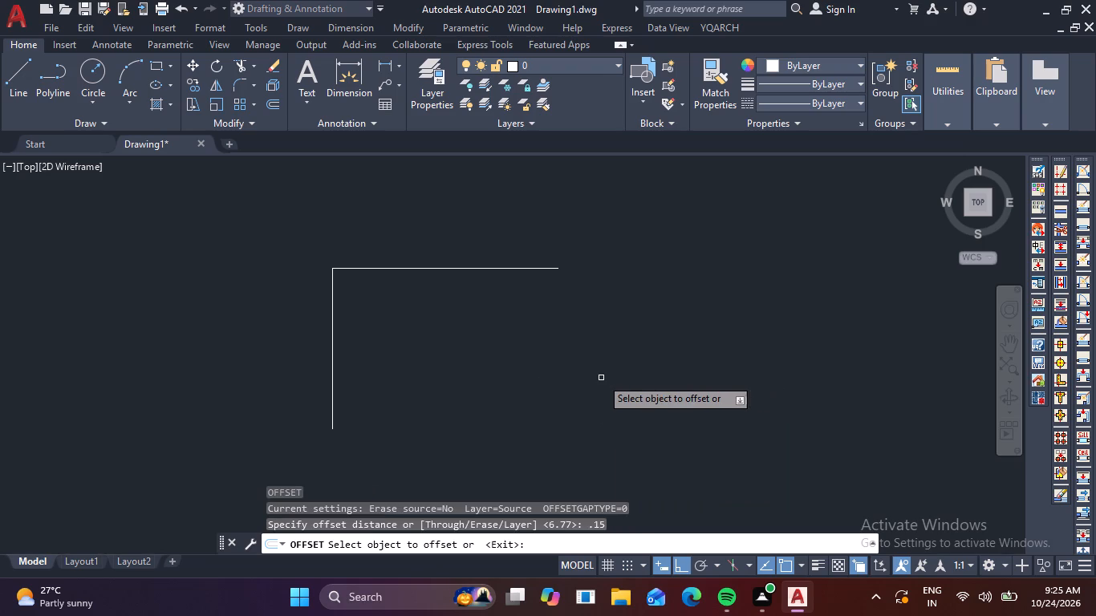
click(436, 267)
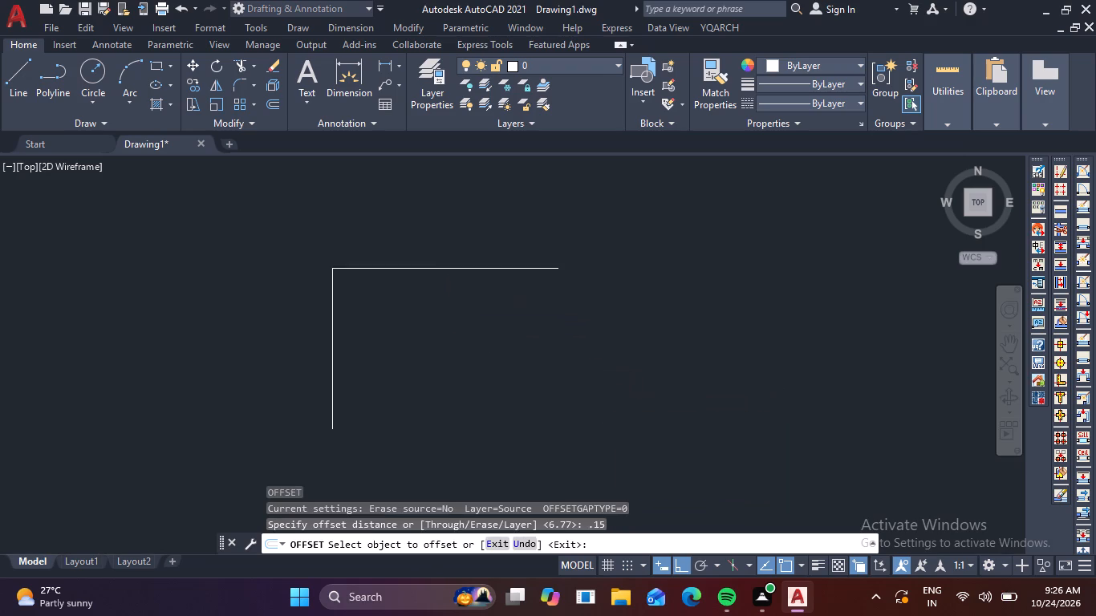
click(446, 233)
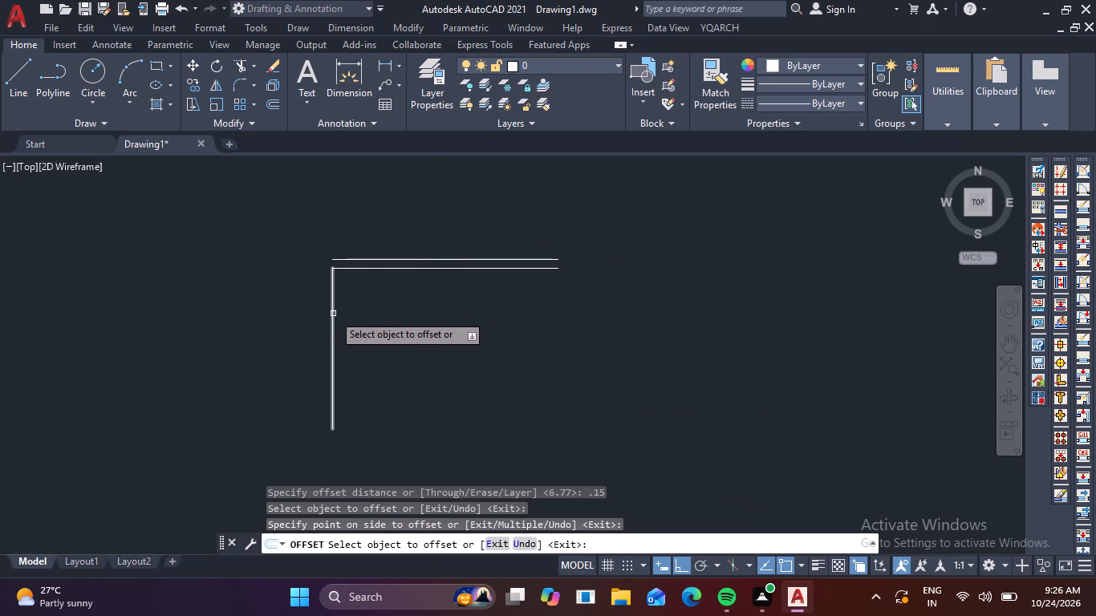
click(333, 314)
click(209, 342)
key(Escape)
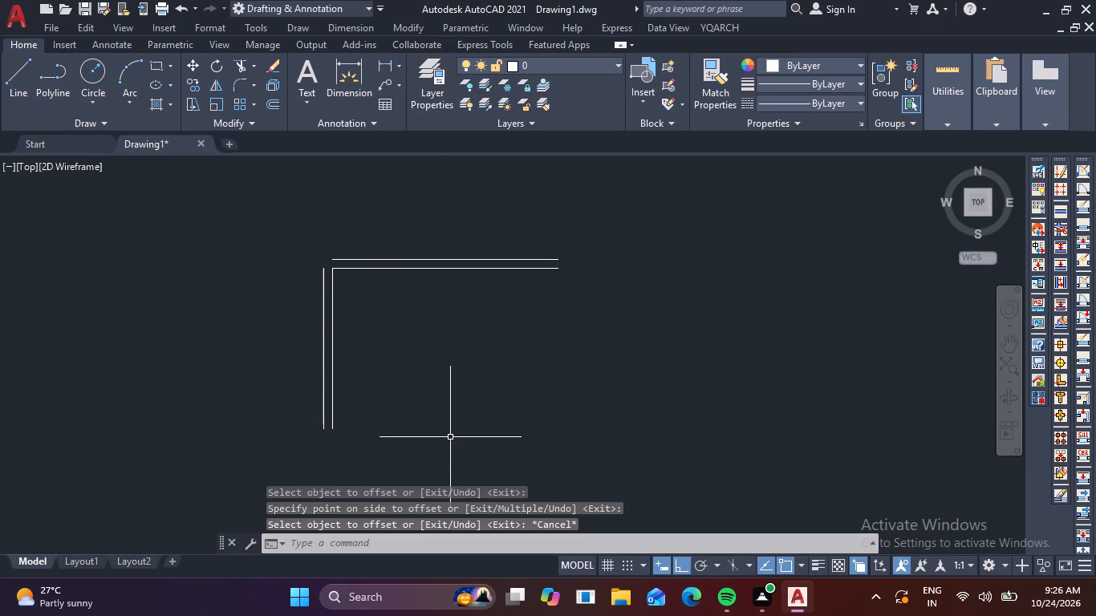
Fillet the outer top line and outer left line so they meet in a sharp corner.
key(f)
key(space)
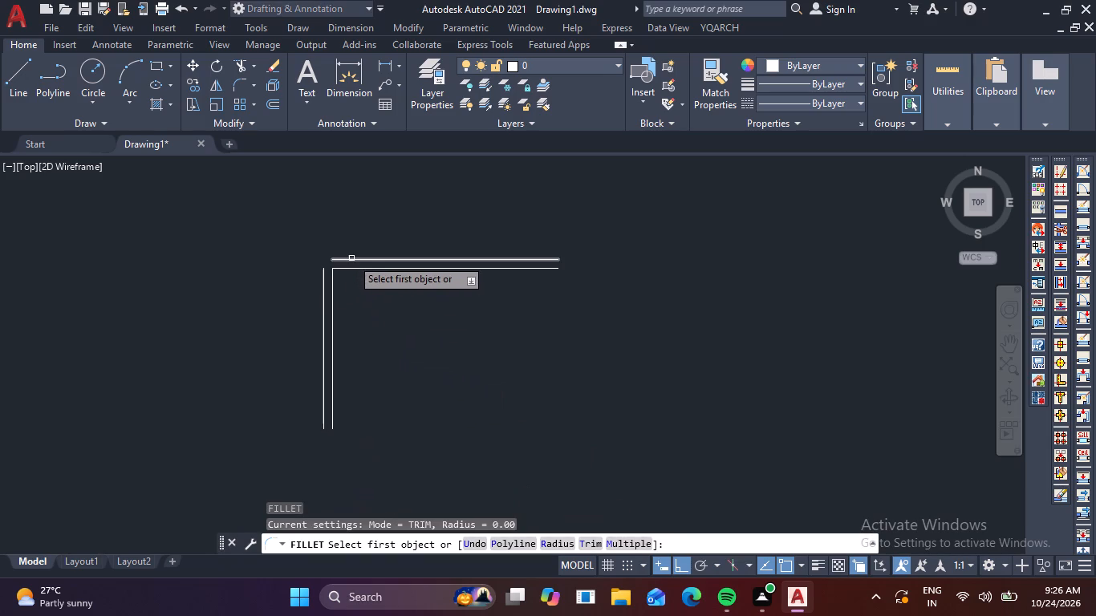
click(351, 259)
click(321, 295)
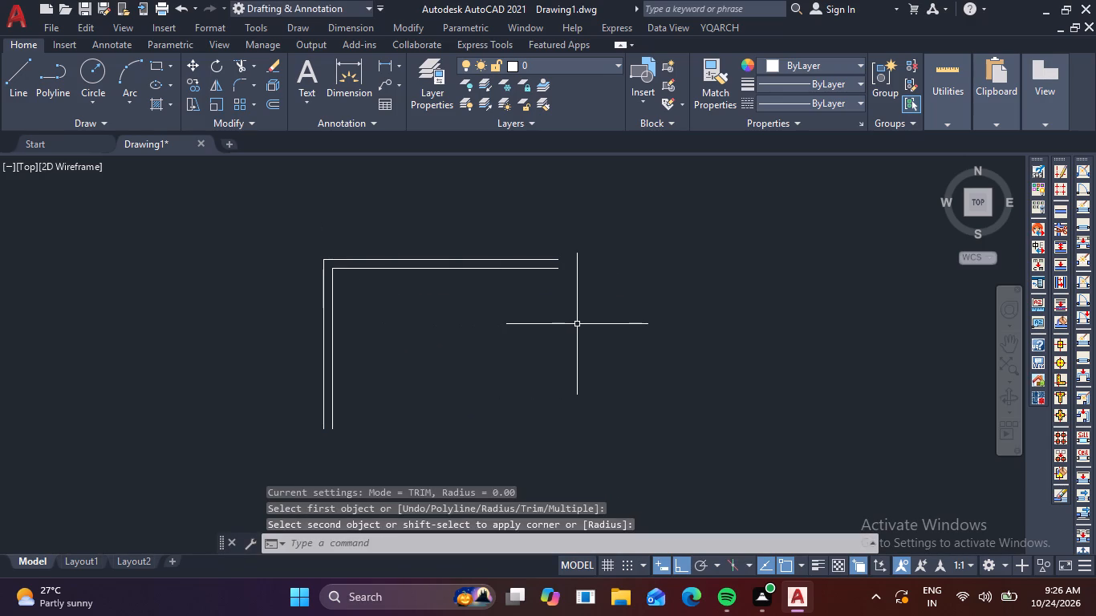
key(Escape)
key(Escape)
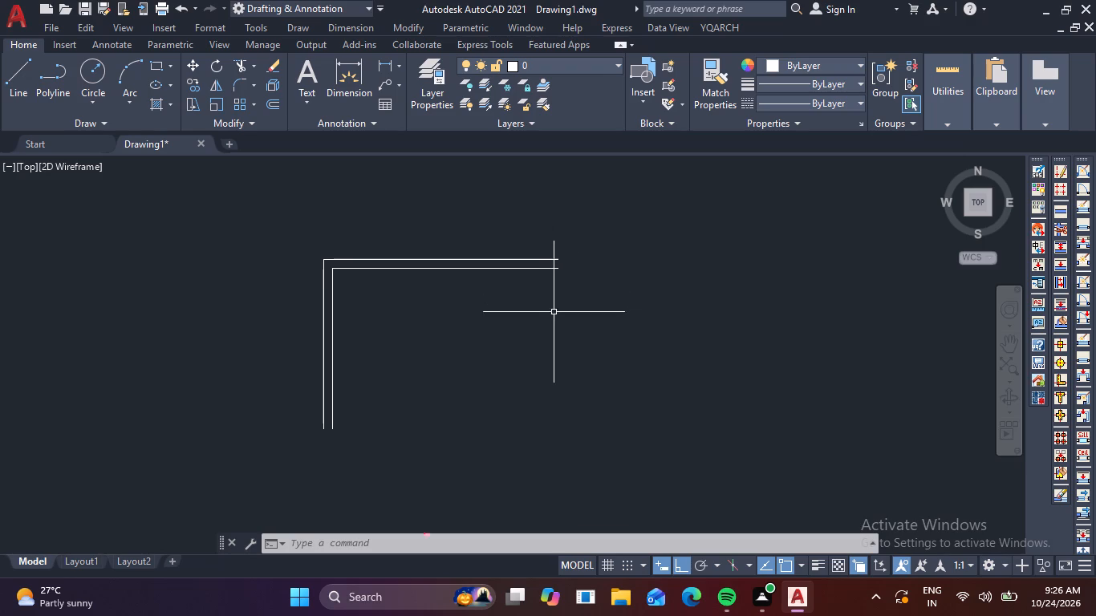
key(Escape)
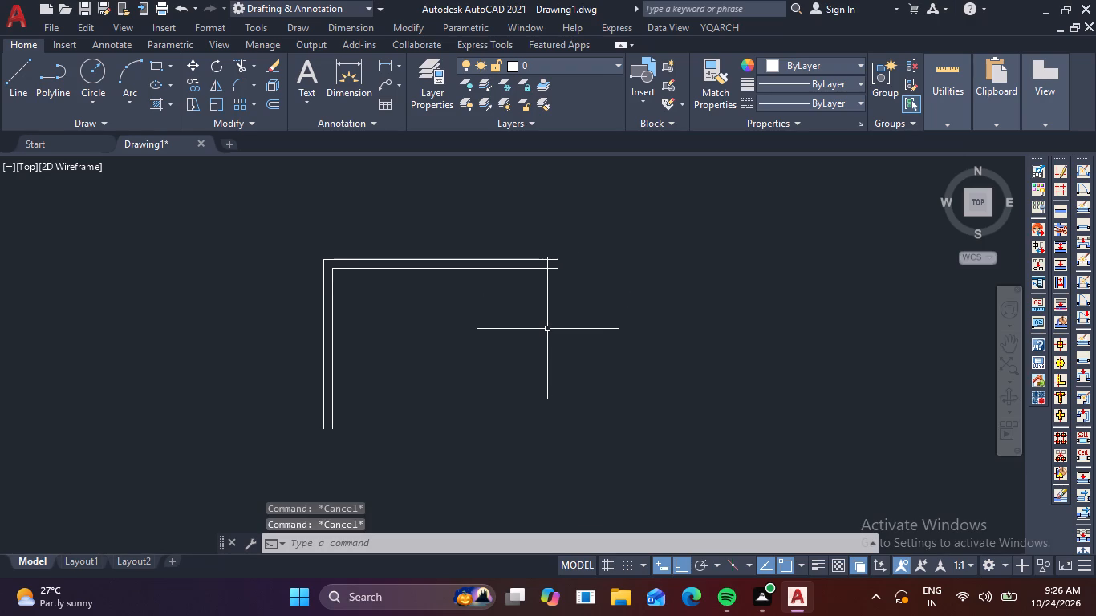
Offset the inner left wall line 3.79 to the right to place the inner line of the right wall.
key(o)
key(Return)
key(3)
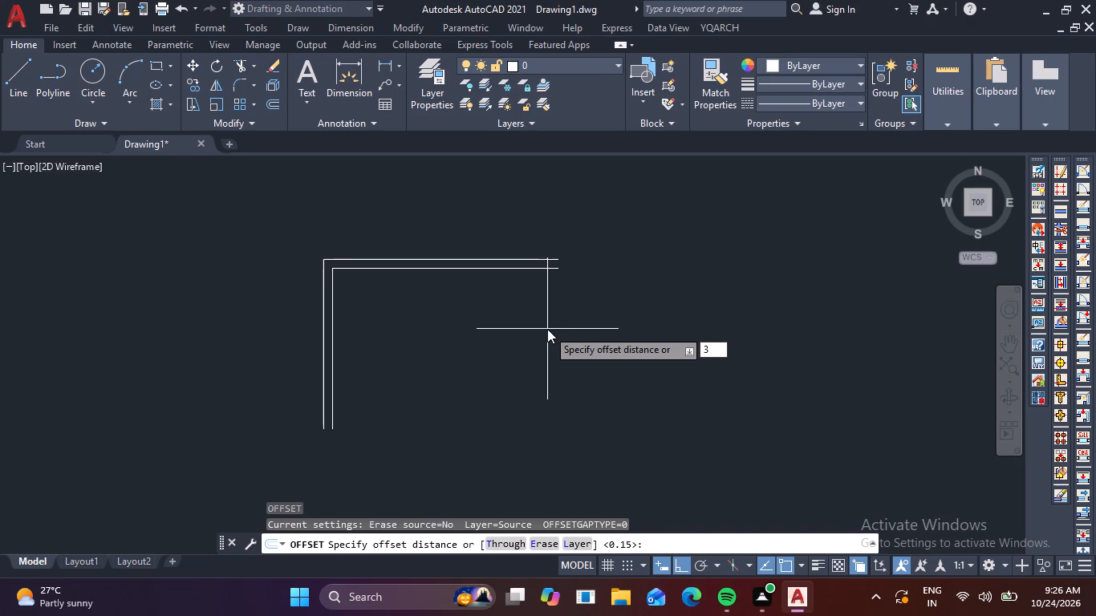
key(period)
text(79)
key(Return)
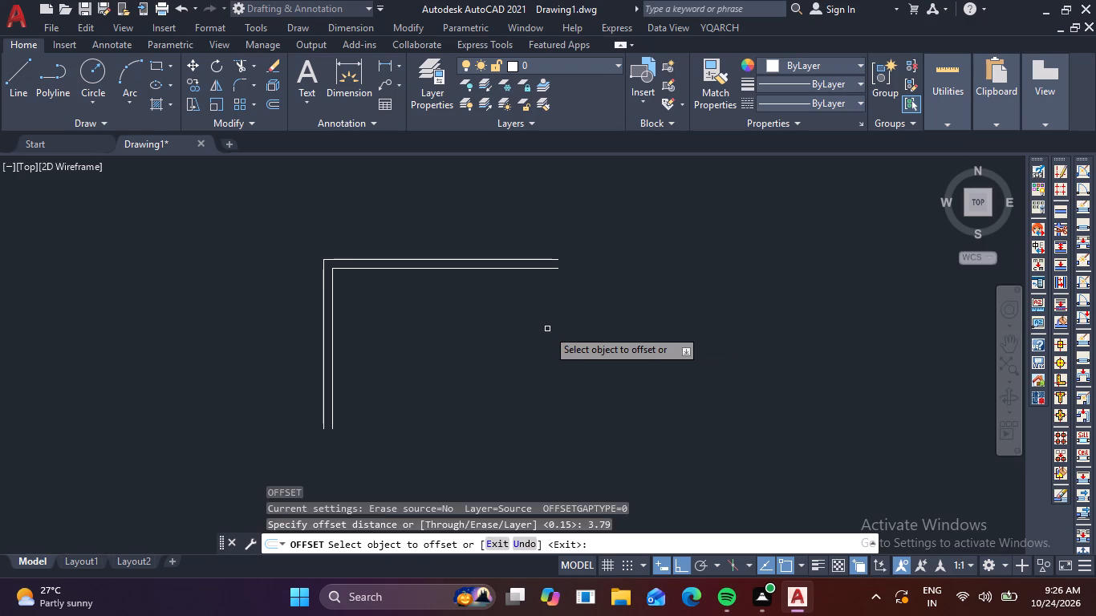
click(330, 375)
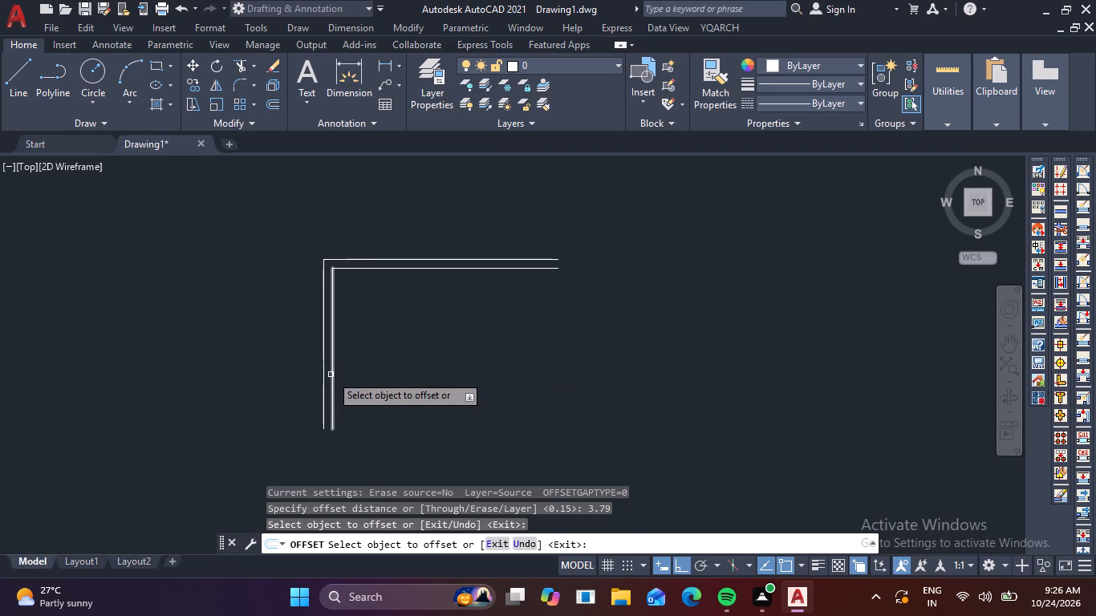
click(331, 375)
click(543, 375)
Offset the inner right wall line 0.15 outward to the right to form the double-line right wall.
click(558, 368)
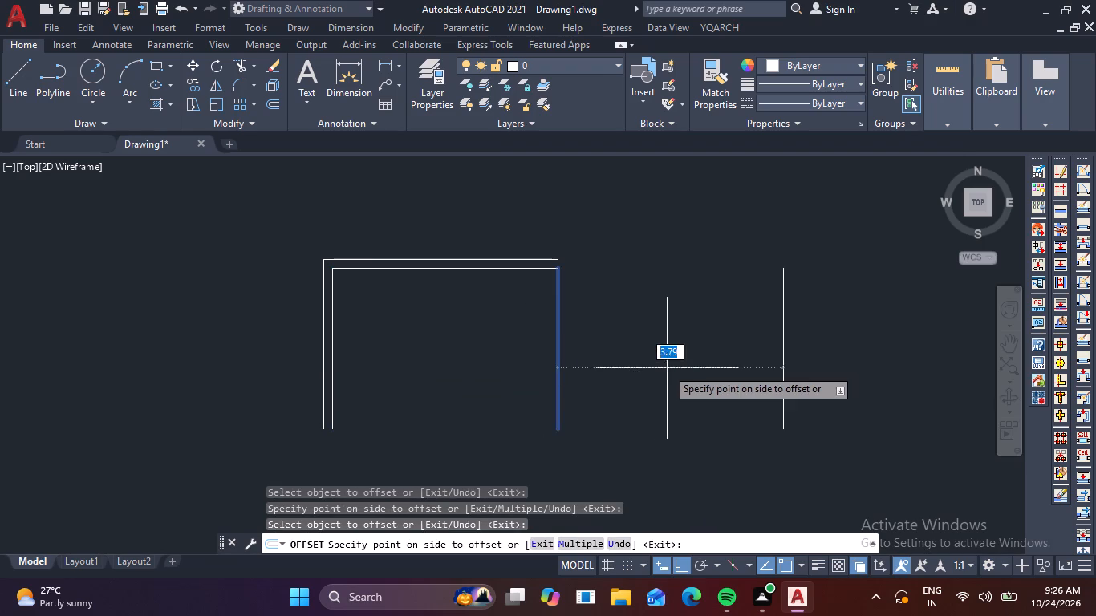
key(period)
key(1)
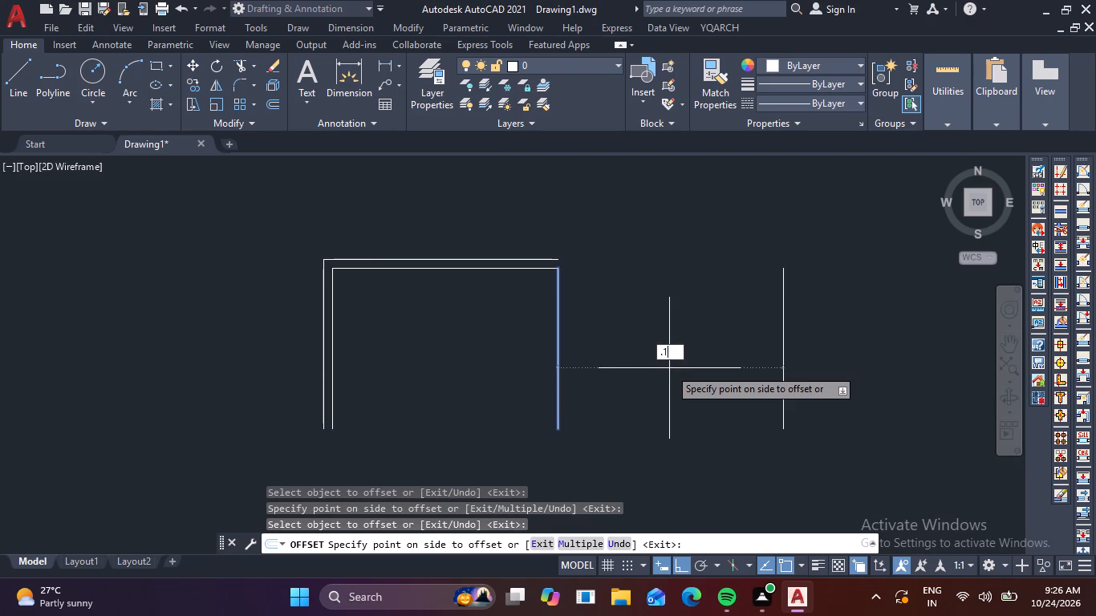
key(5)
key(Return)
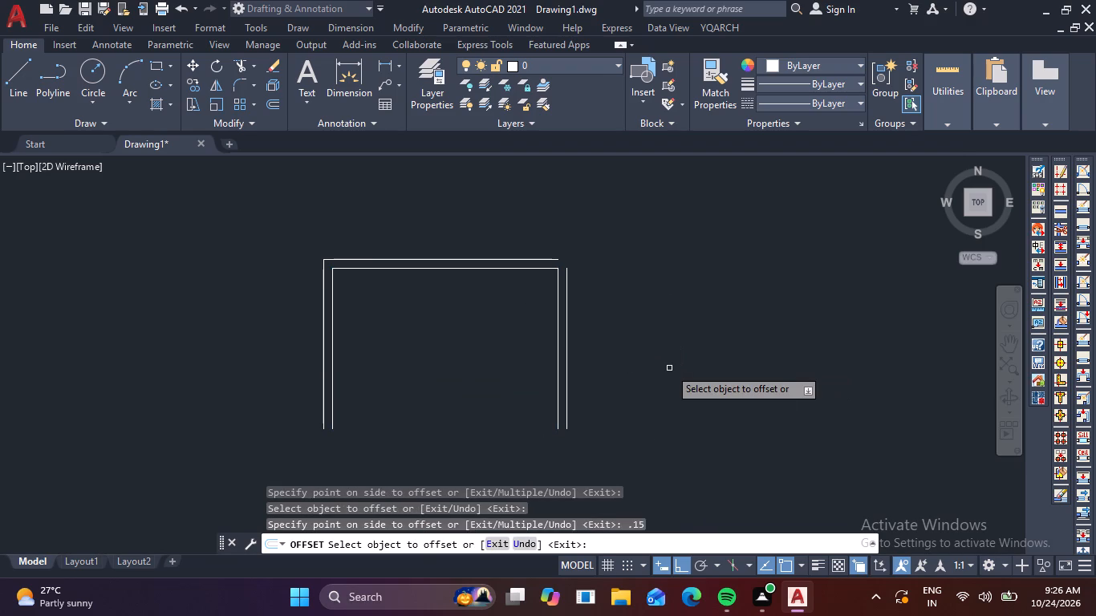
key(Escape)
Fillet the outer top line and the outer right line so they meet in a sharp corner.
text(f)
key(space)
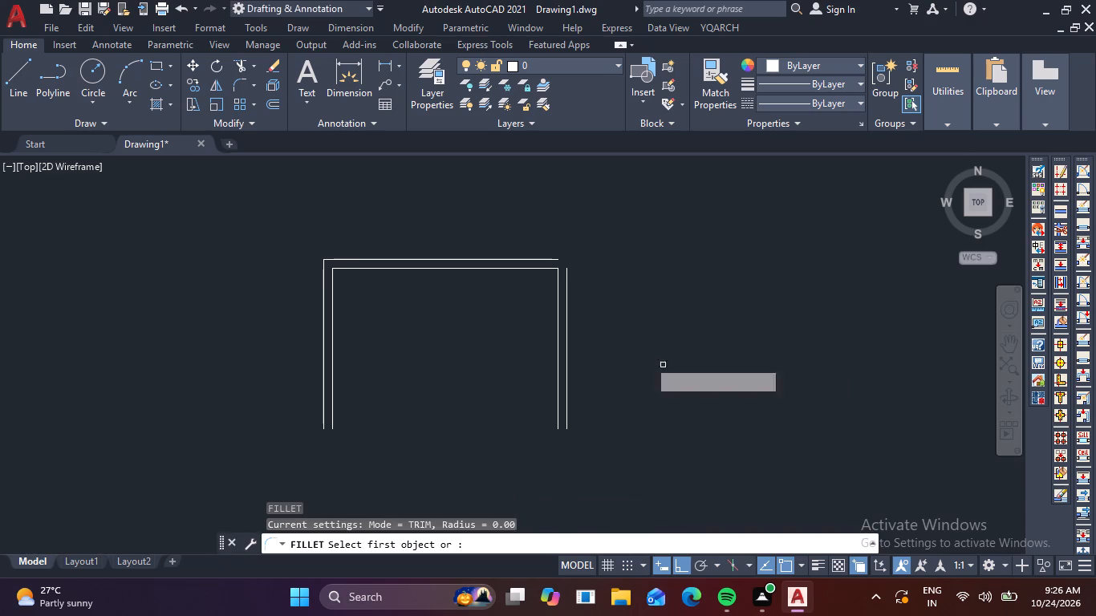
click(551, 260)
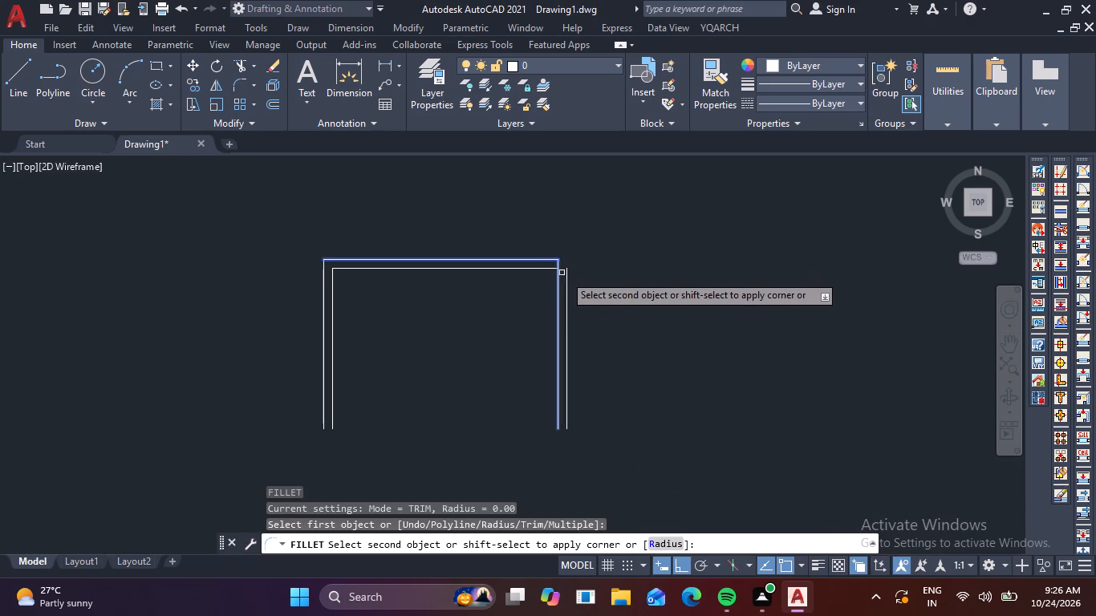
click(570, 281)
click(566, 282)
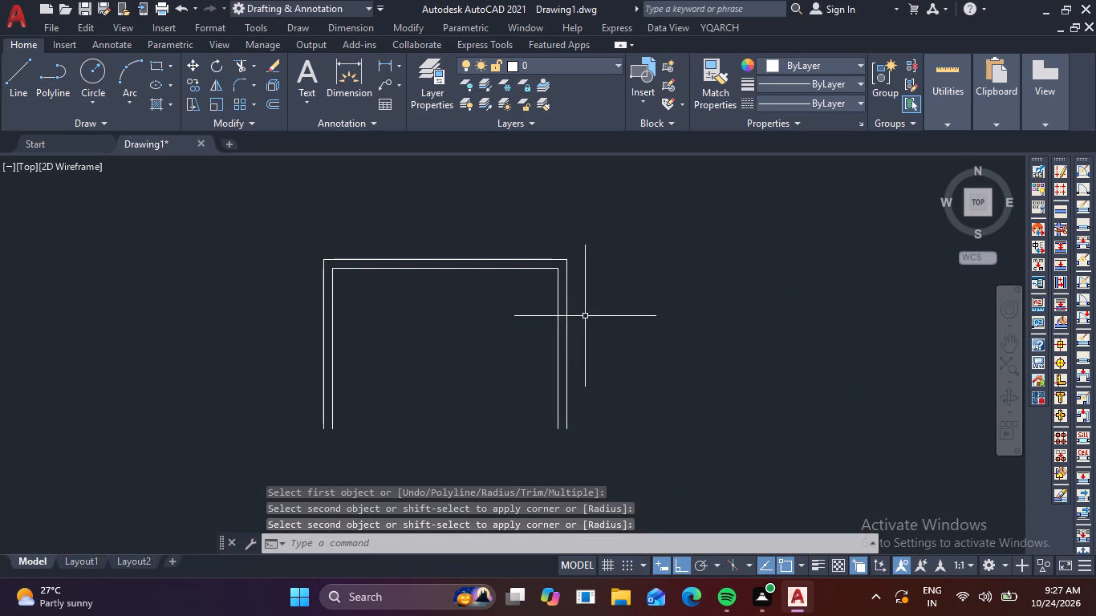
key(Escape)
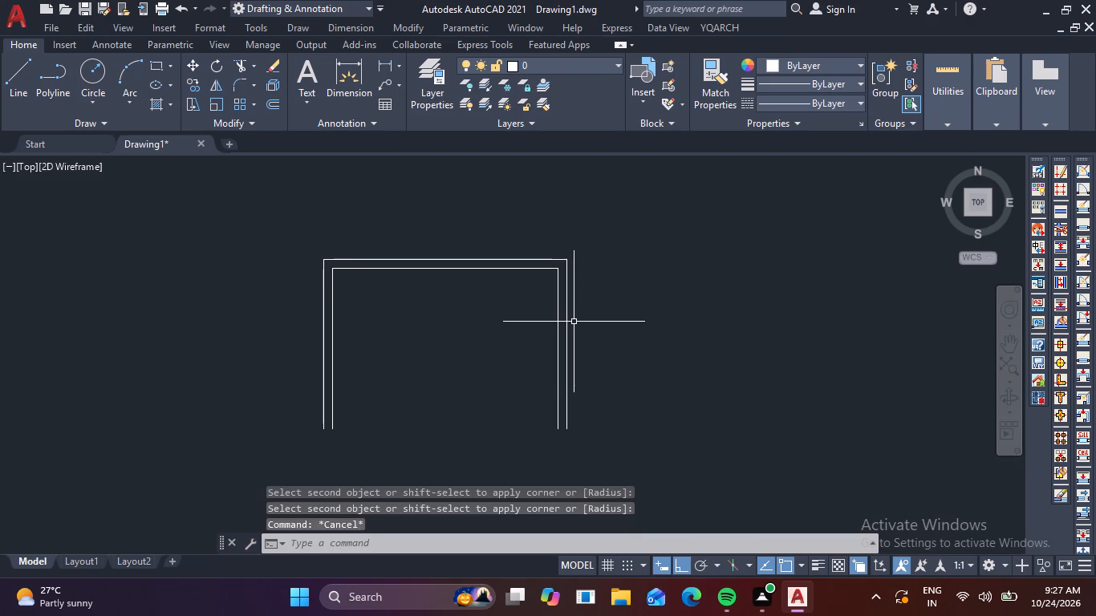
Offset the inner top wall line 1.2 downward to place a partition line across the room.
key(o)
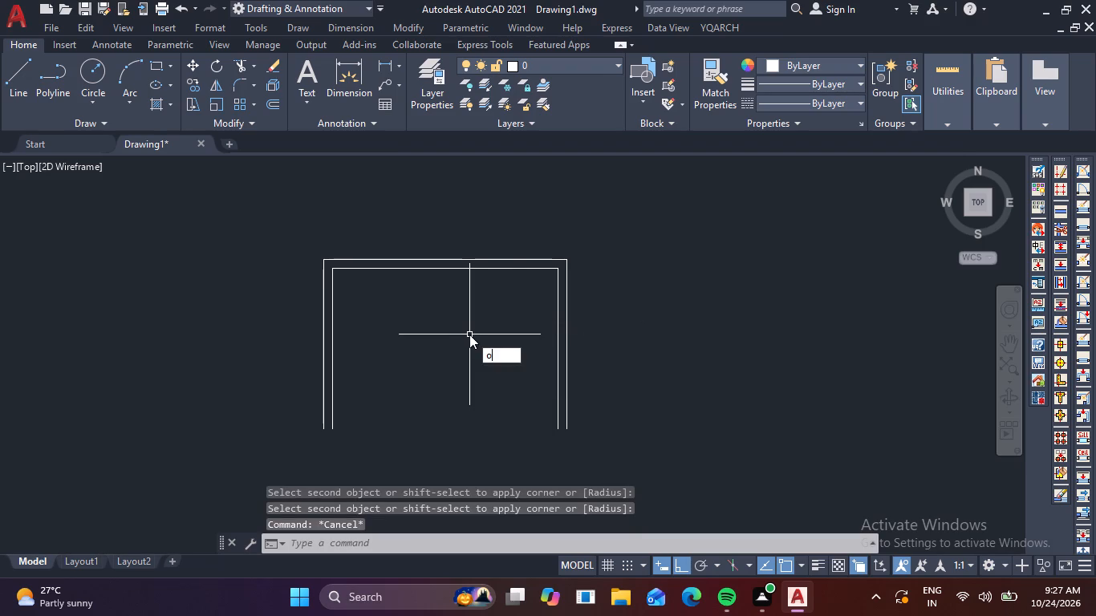
key(Return)
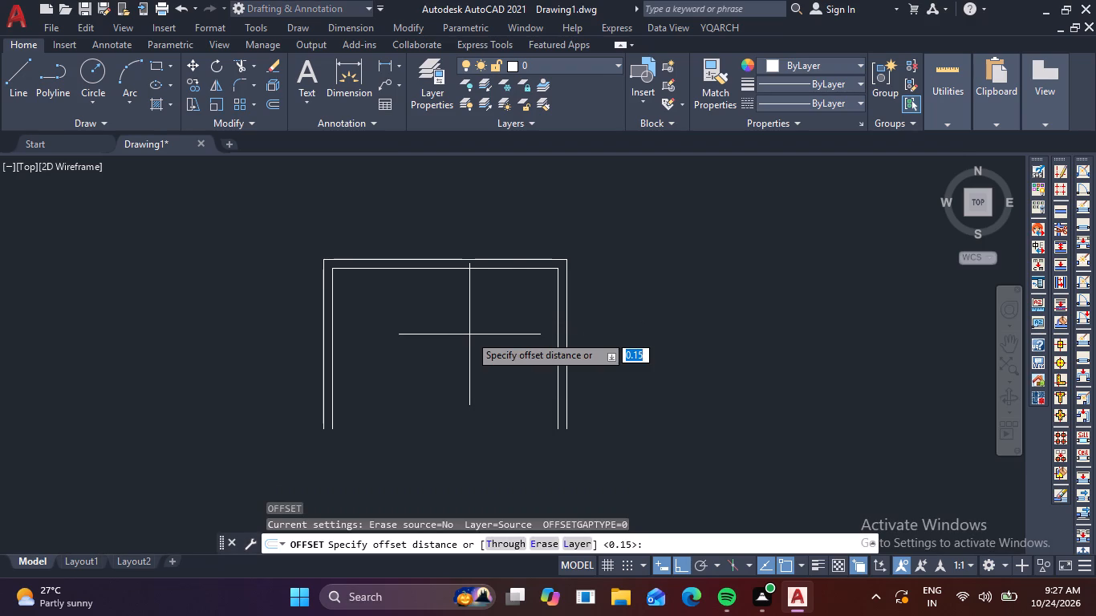
text(1.2)
key(Return)
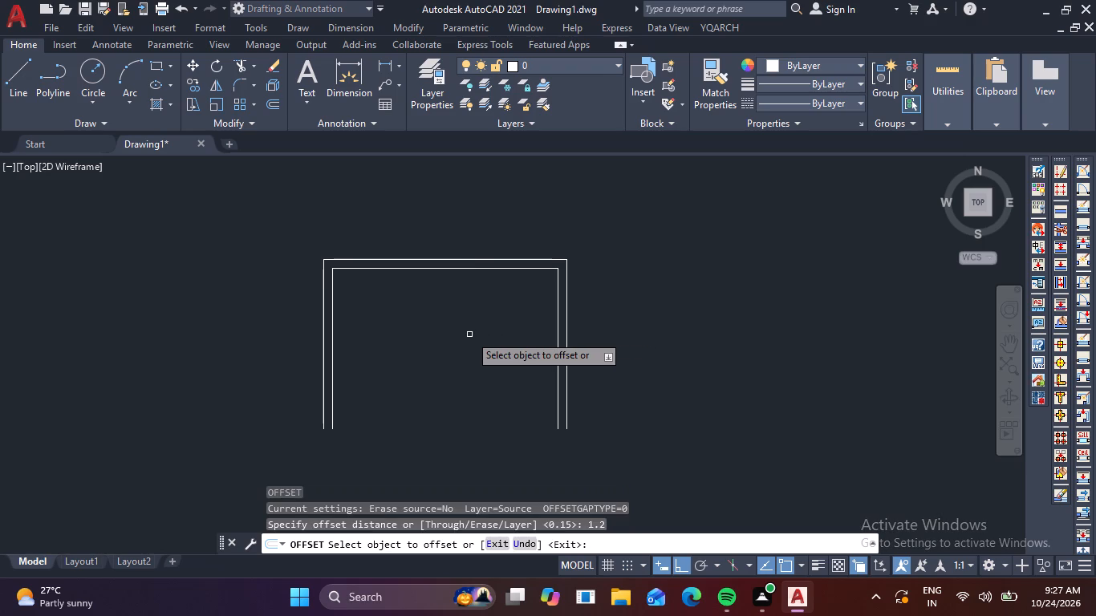
click(466, 269)
click(465, 350)
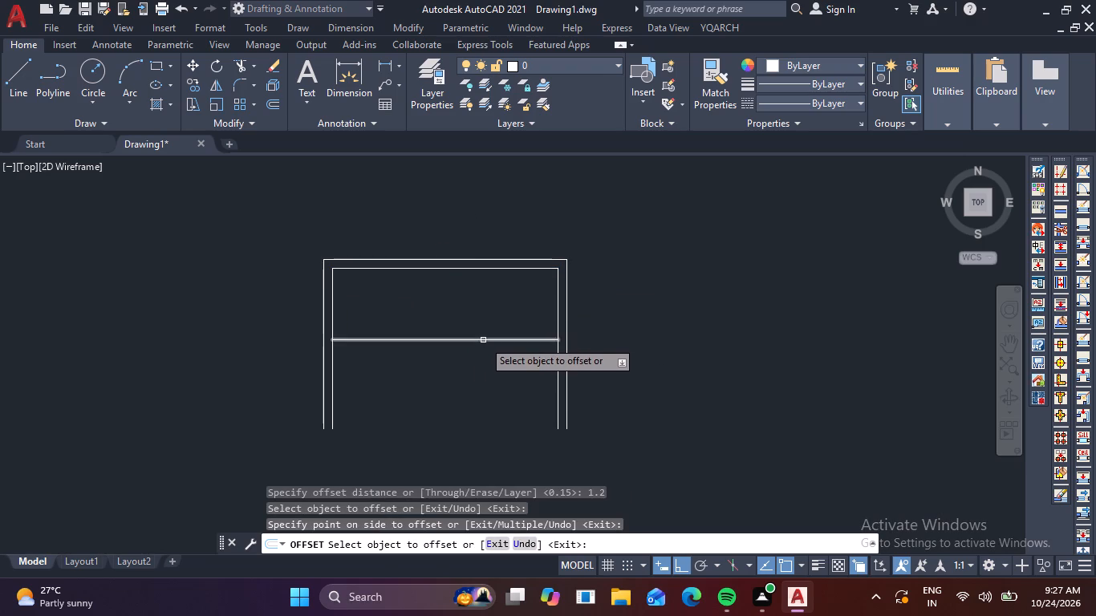
Offset the partition line 0.075 downward to form a double-line partition.
click(483, 340)
text(.0)
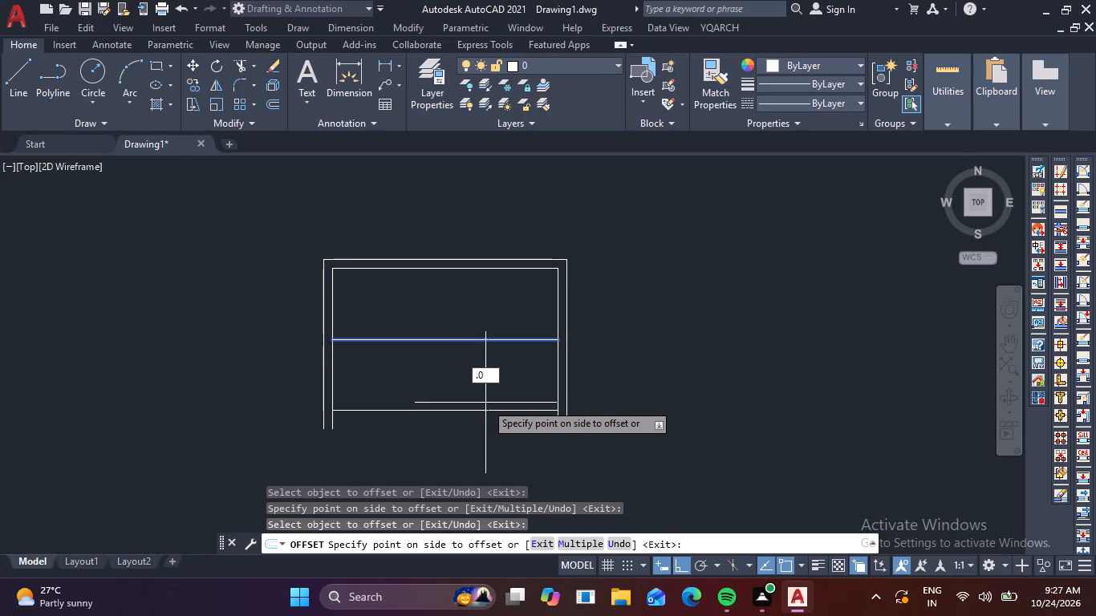
text(75)
key(Return)
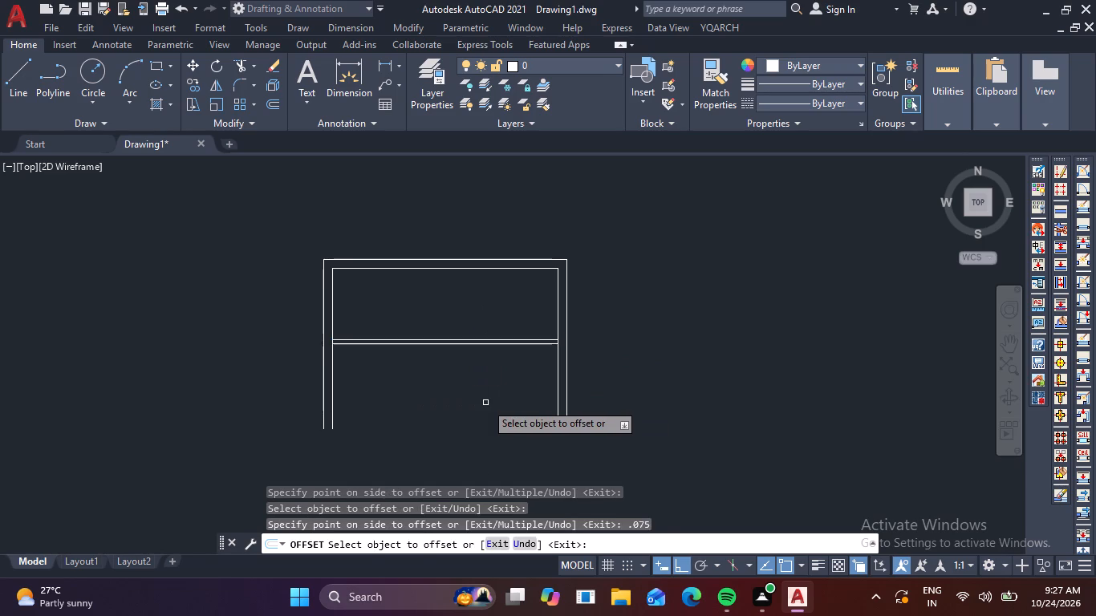
Offset the lower partition line 2.7 downward to place the inner line of the bottom wall.
scroll(497, 351, up, 1)
click(505, 338)
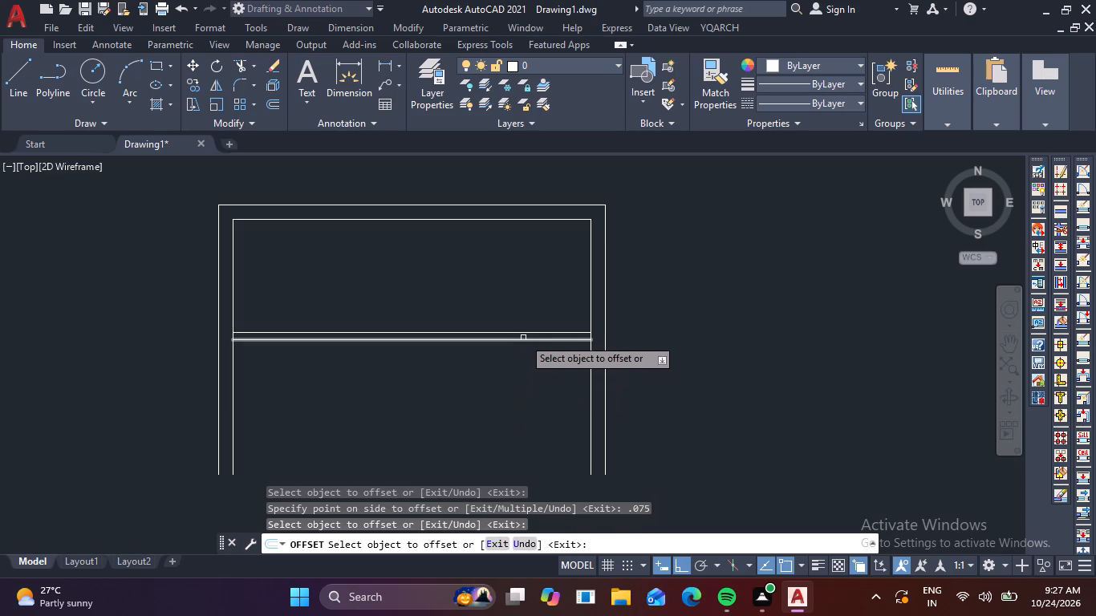
click(523, 338)
click(534, 338)
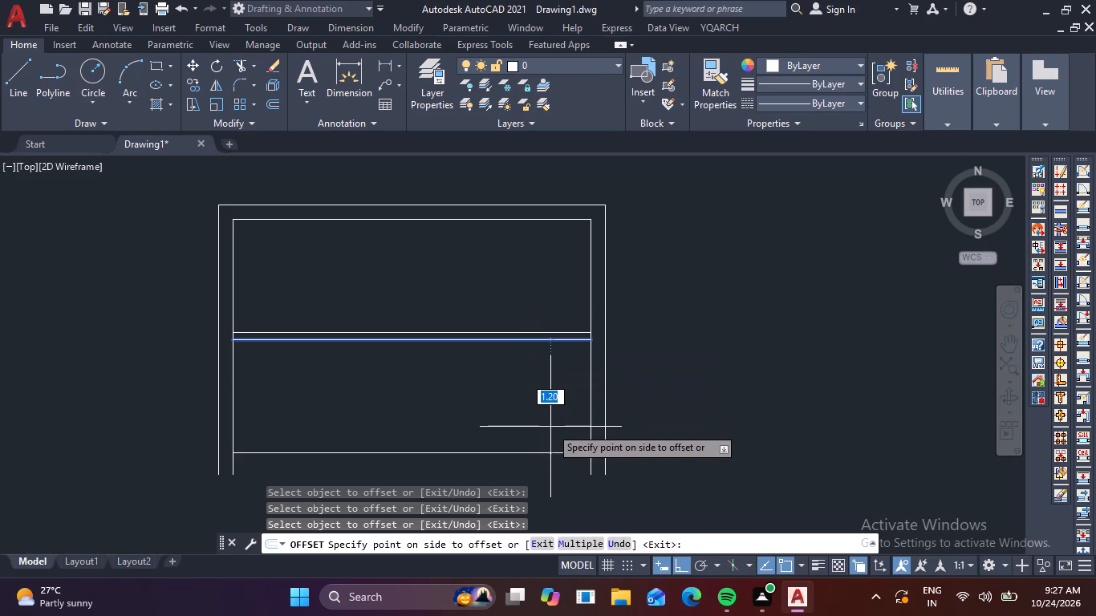
text(2.7)
key(Return)
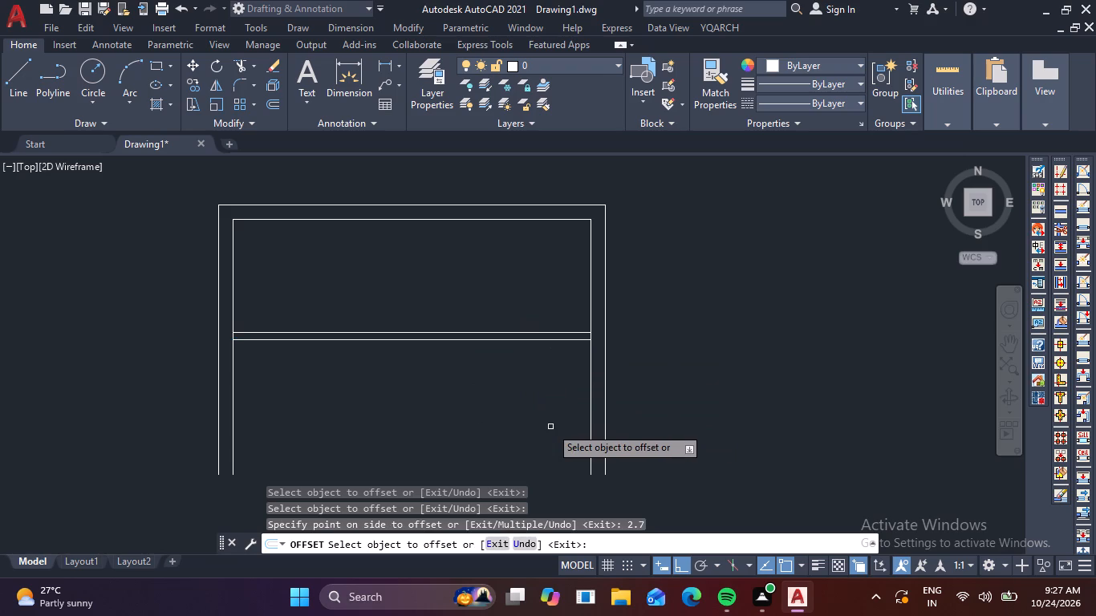
Offset the inner bottom wall line 0.075 downward to form the double-line bottom wall.
scroll(548, 428, down, 2)
middle_drag(543, 428, 535, 295)
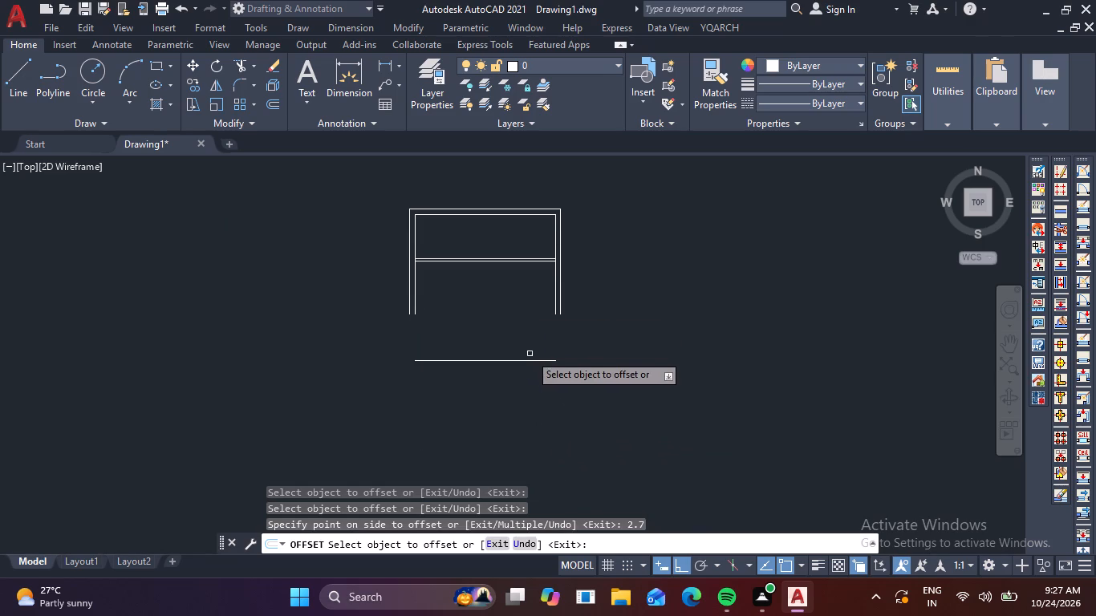
click(532, 360)
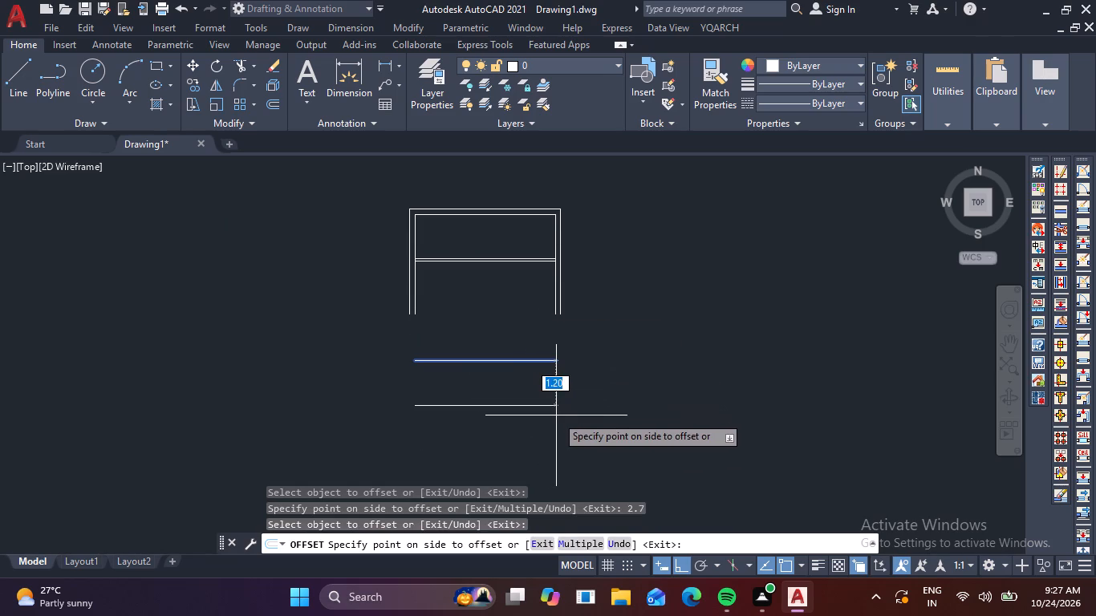
key(period)
key(0)
text(75)
key(Return)
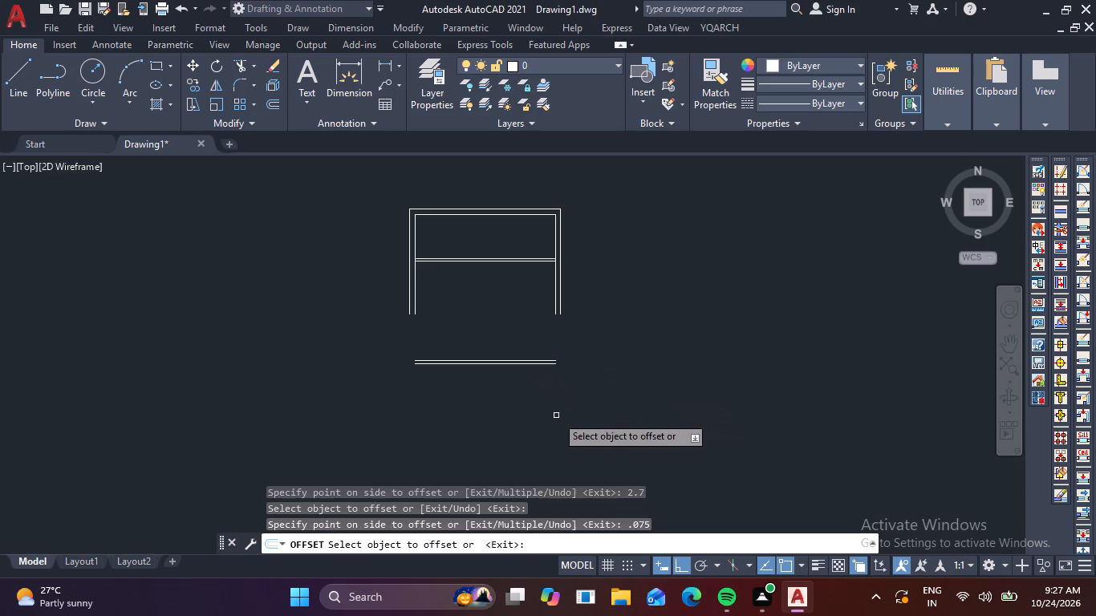
key(Escape)
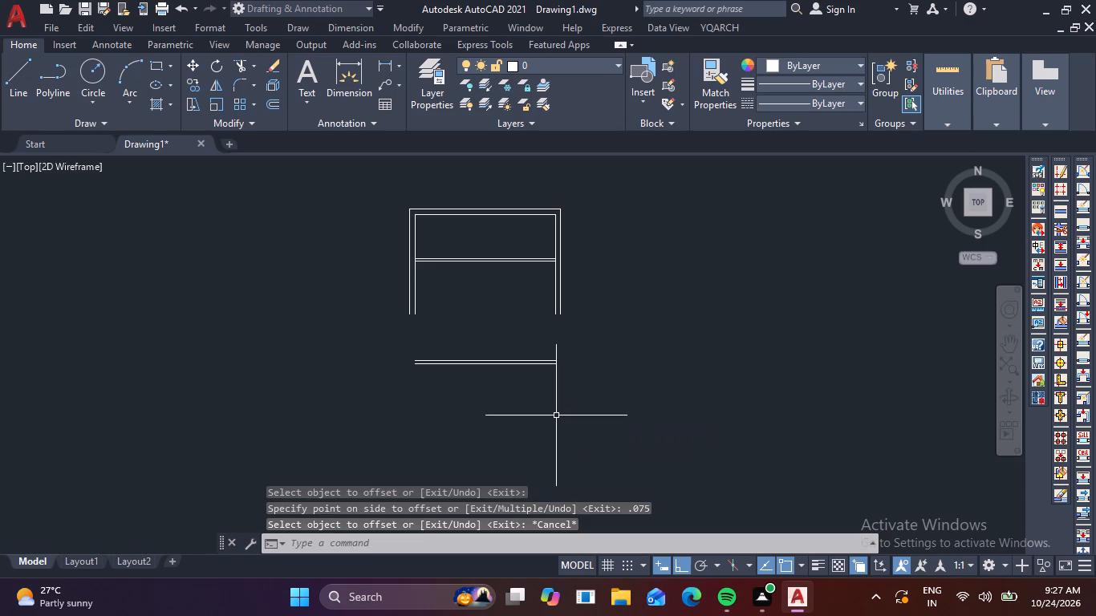
Fillet the inner and outer left wall lines with the matching bottom wall lines to close the lower-left corner.
key(f)
key(space)
scroll(406, 314, up, 1)
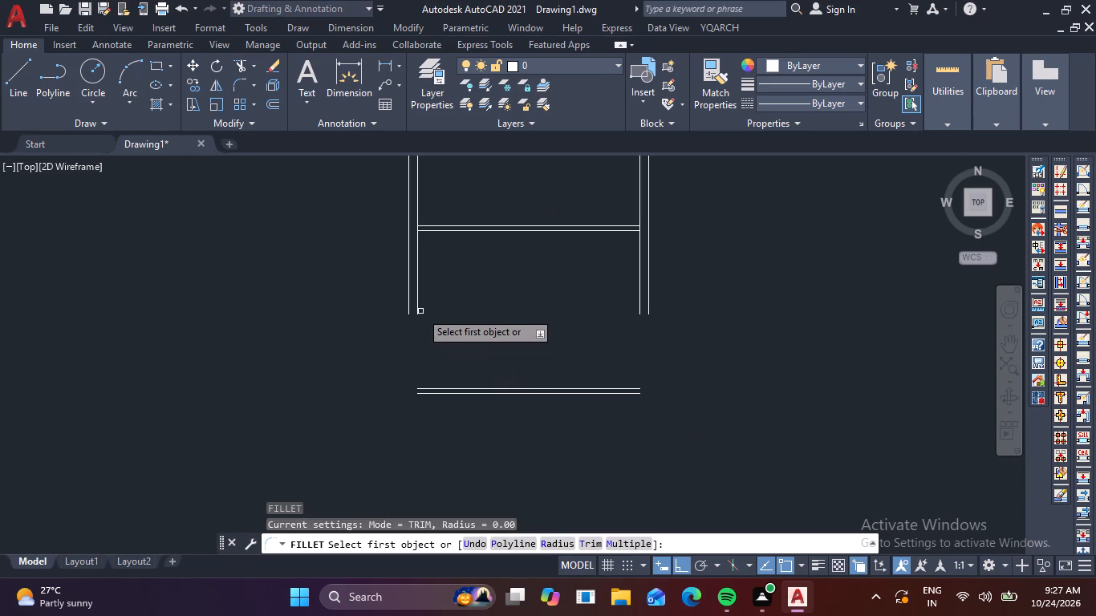
click(416, 302)
click(451, 389)
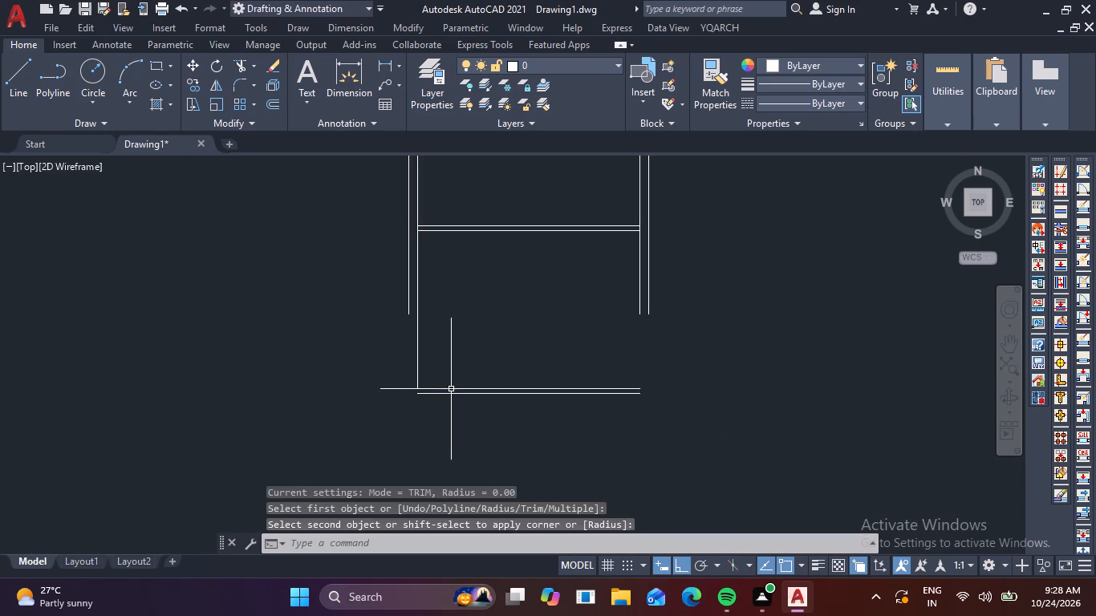
key(space)
click(408, 297)
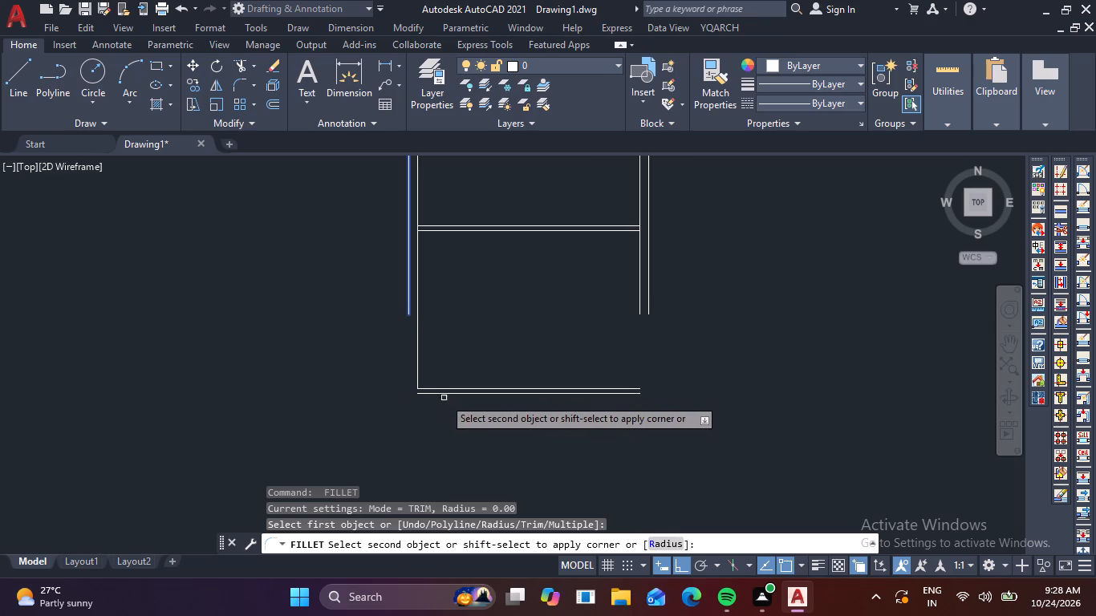
click(449, 395)
Fillet the outer and inner right wall lines with the matching bottom wall lines to close the lower-right corner.
key(space)
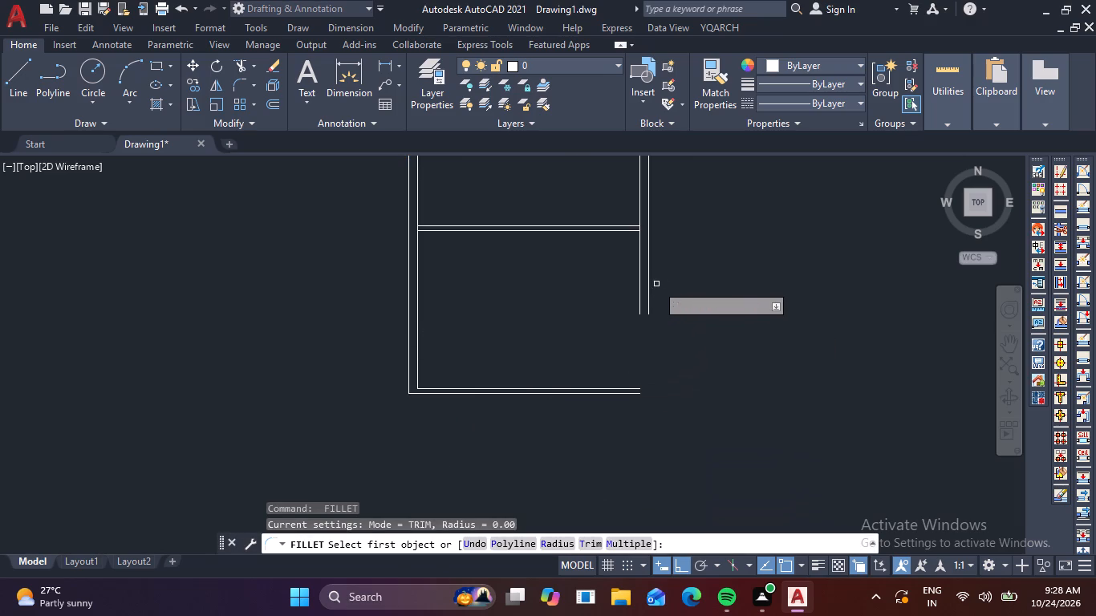
click(648, 298)
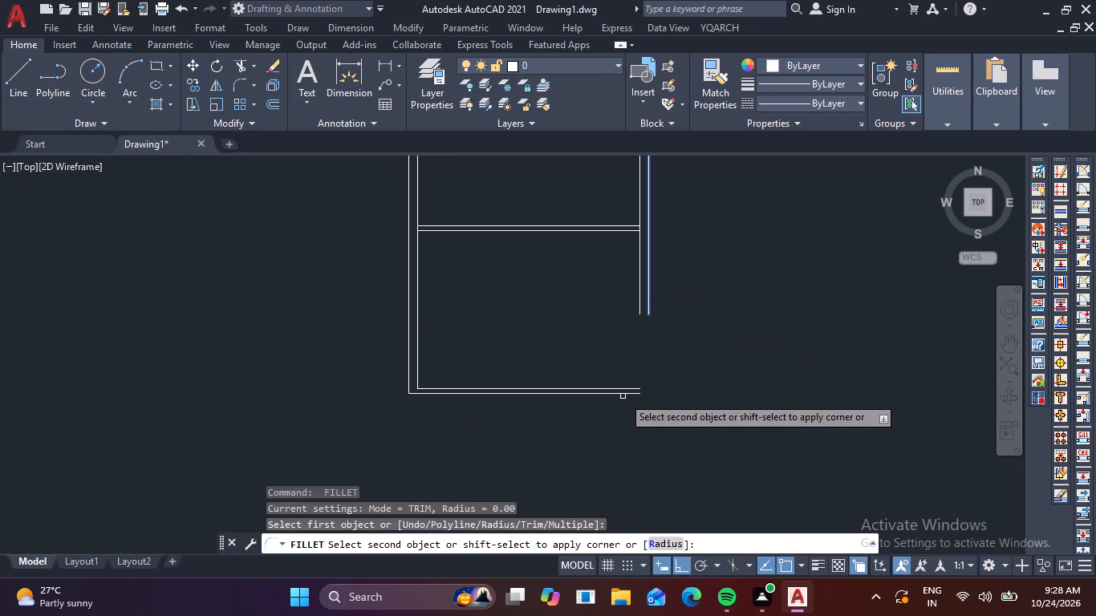
click(627, 392)
key(space)
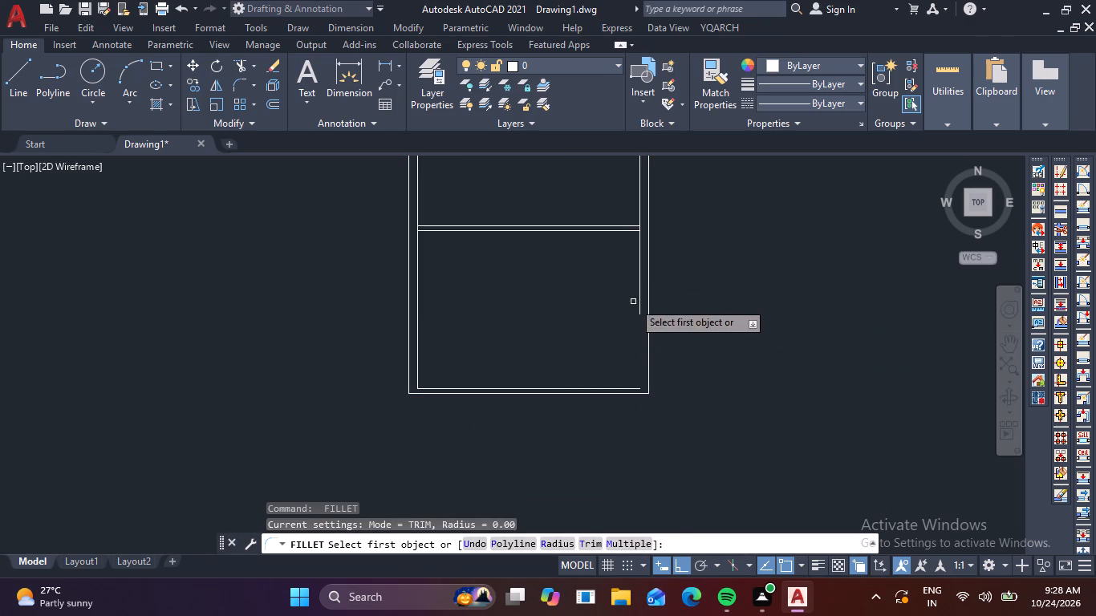
click(639, 300)
click(615, 391)
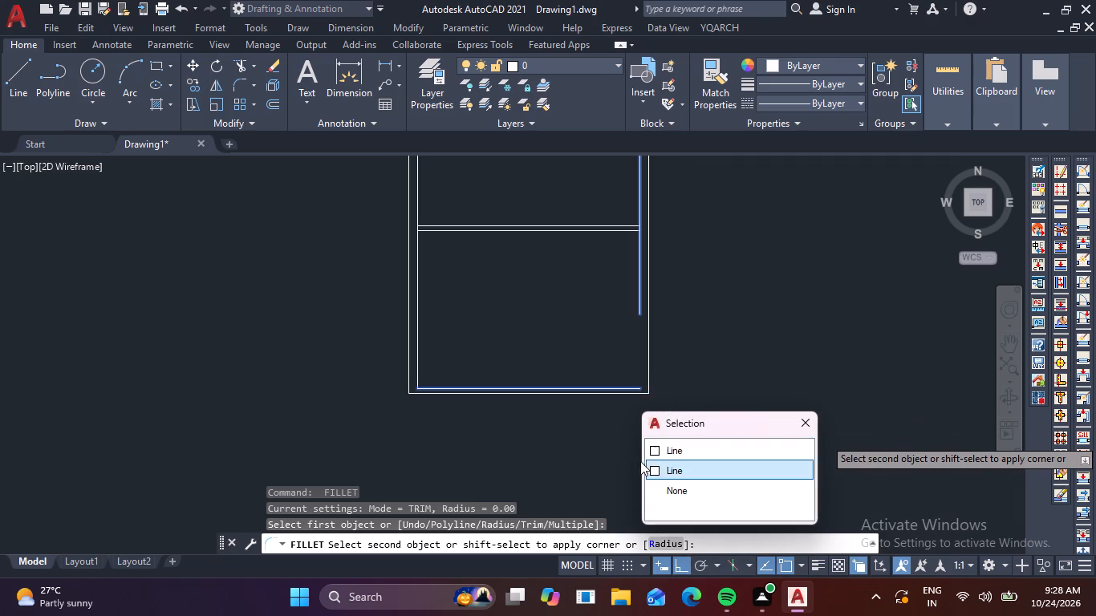
click(657, 448)
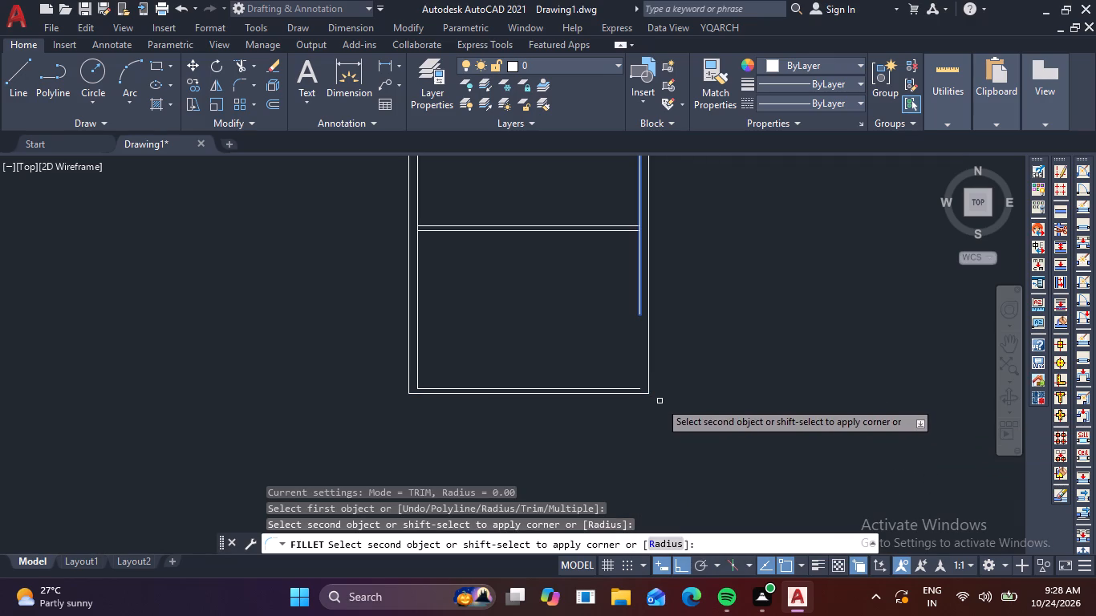
click(624, 387)
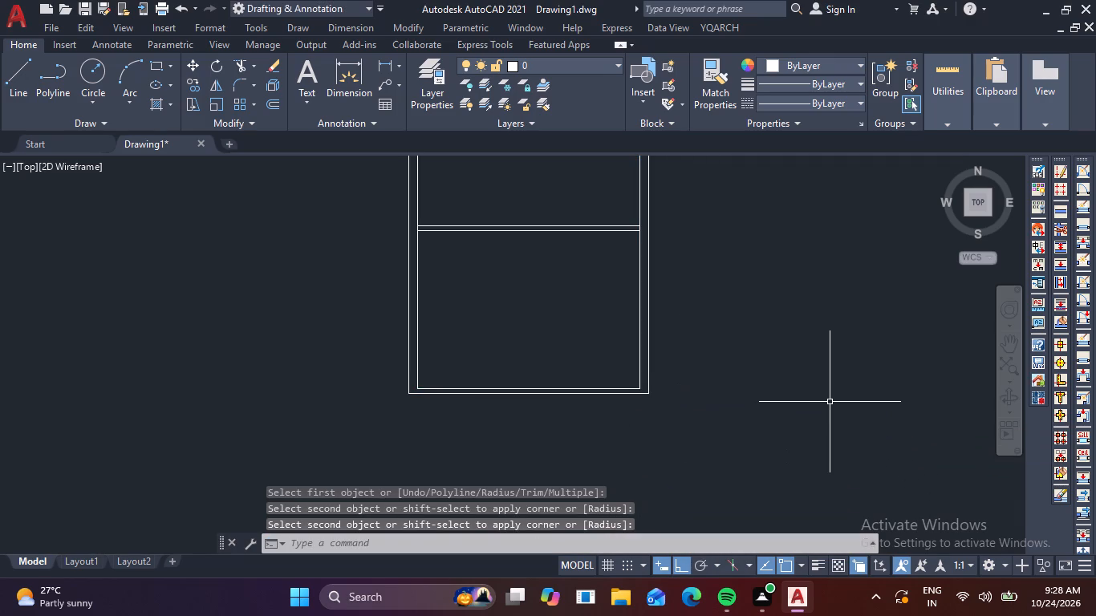
key(Escape)
key(Escape)
key(Escape)
key(Escape)
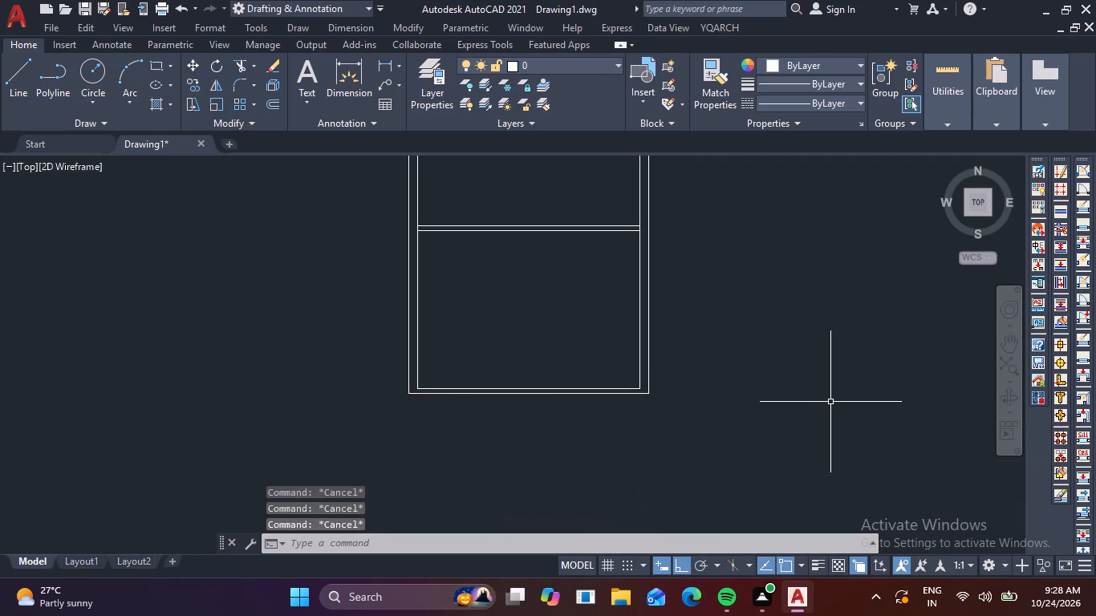
Delete the two stray horizontal lines lying below the closed wall plan.
scroll(830, 402, down, 2)
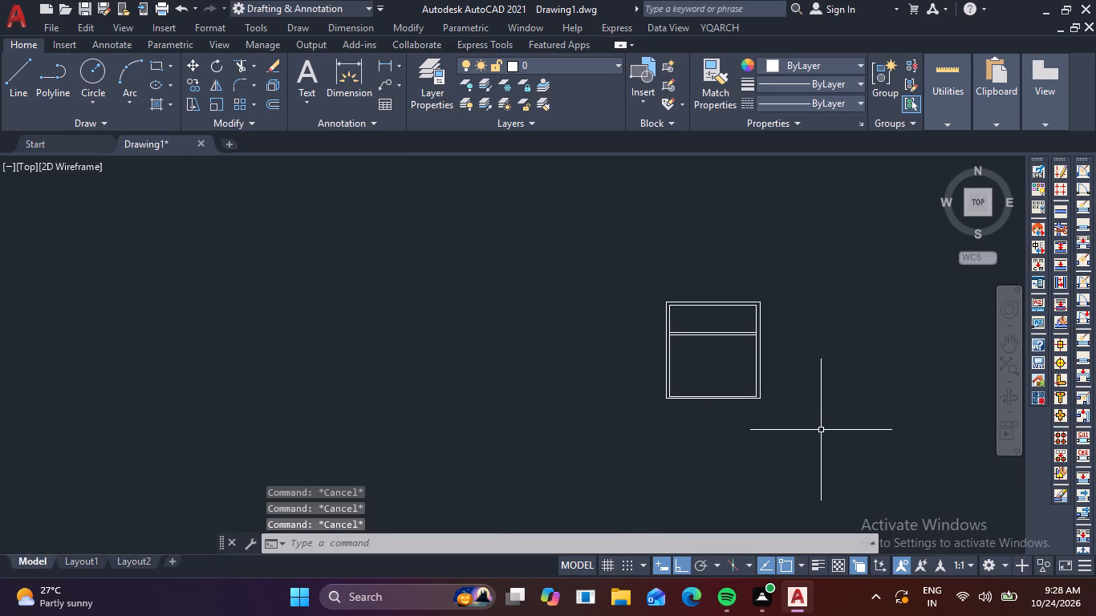
middle_drag(797, 444, 623, 350)
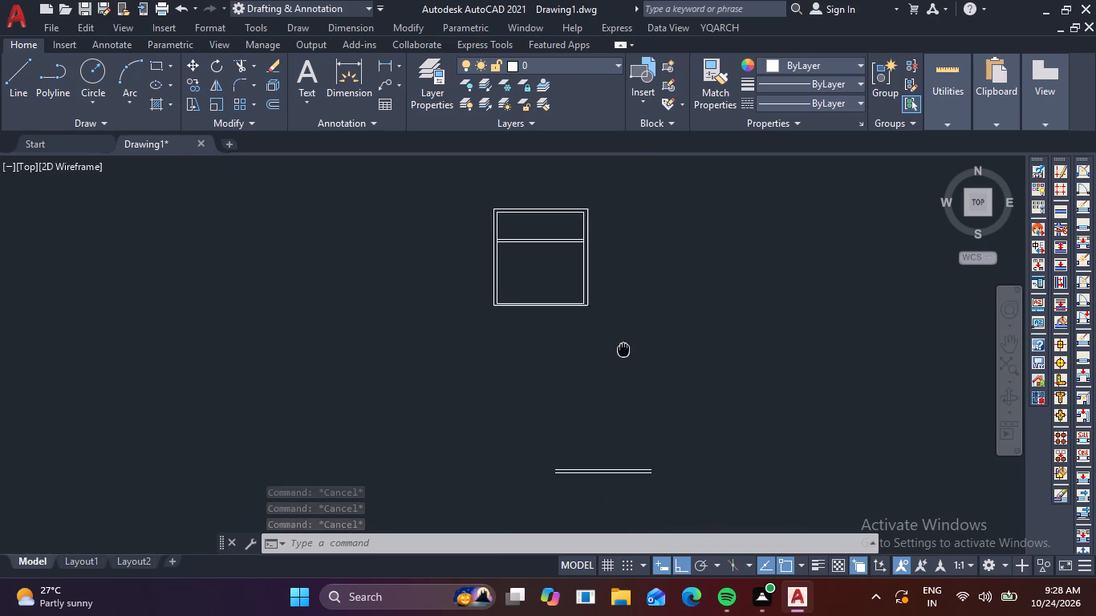
middle_drag(623, 350, 582, 351)
drag(664, 482, 647, 490)
click(550, 457)
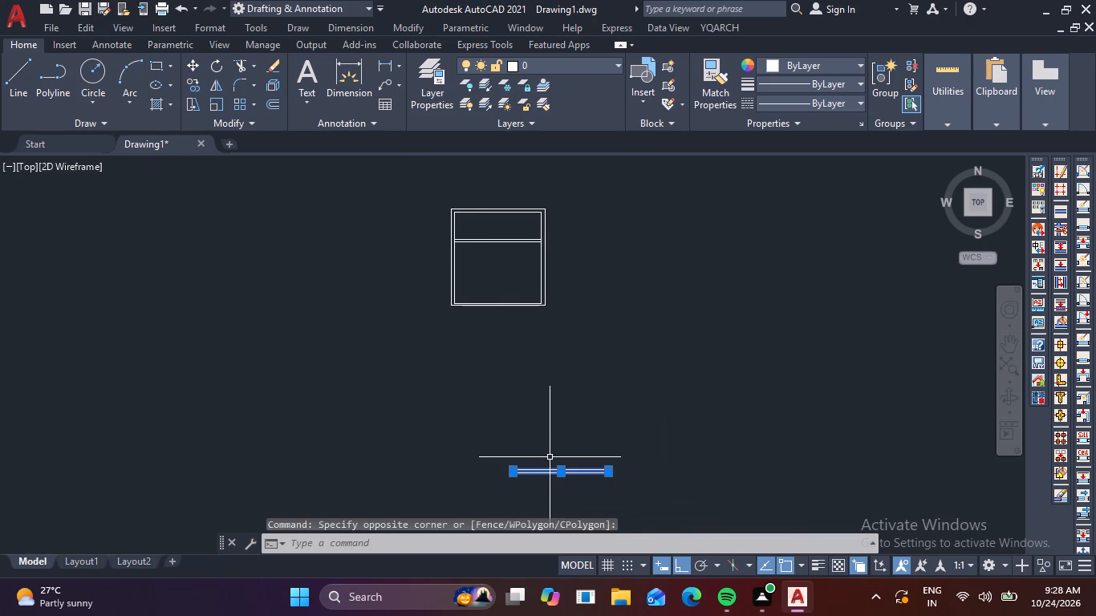
key(Delete)
key(Delete)
key(Delete)
key(Delete)
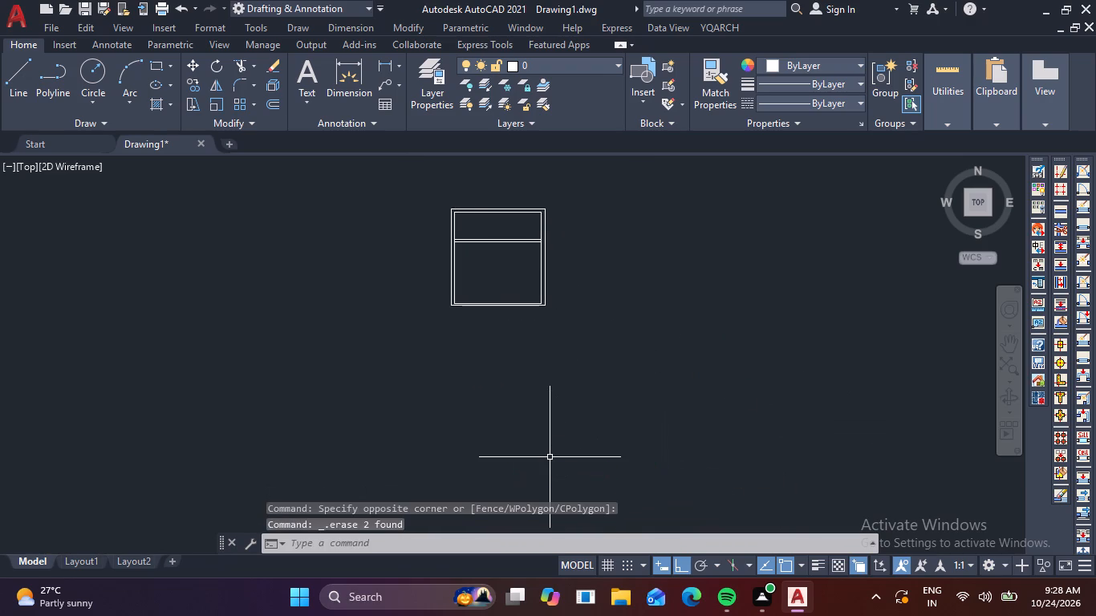
key(Escape)
key(Escape)
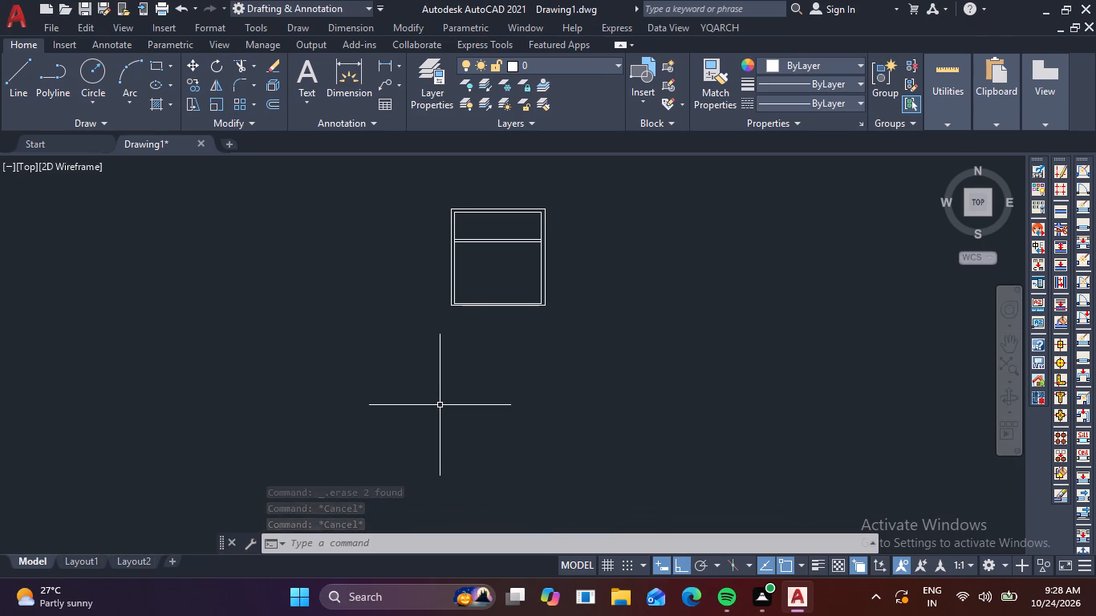
Offset the outer bottom wall line 2.57 downward to place the first line of a new wall.
scroll(565, 286, up, 1)
middle_drag(574, 294, 587, 330)
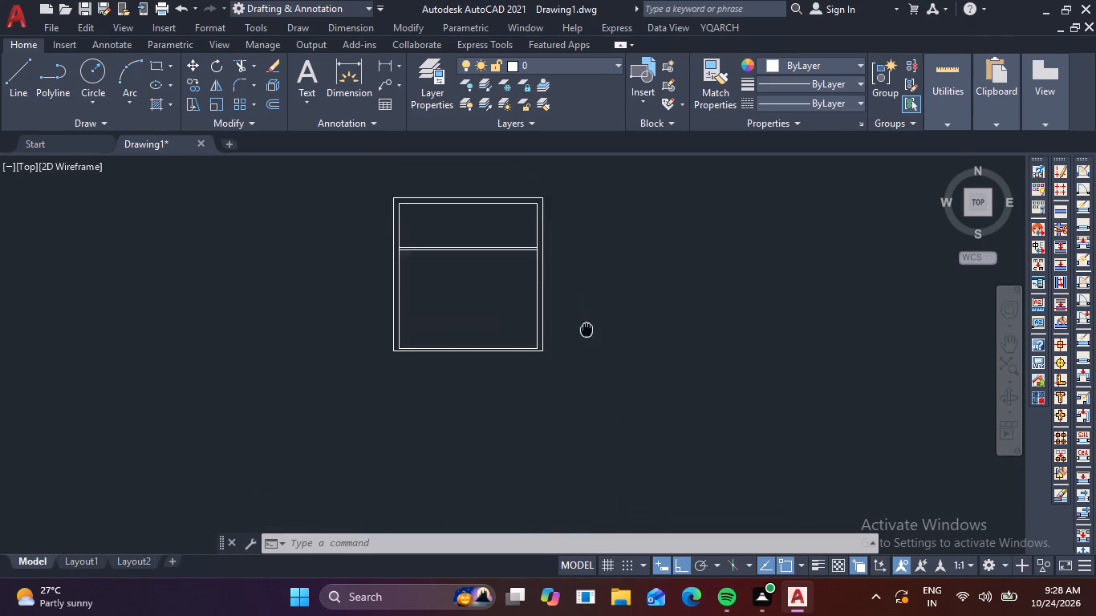
middle_drag(587, 330, 597, 391)
scroll(548, 432, up, 1)
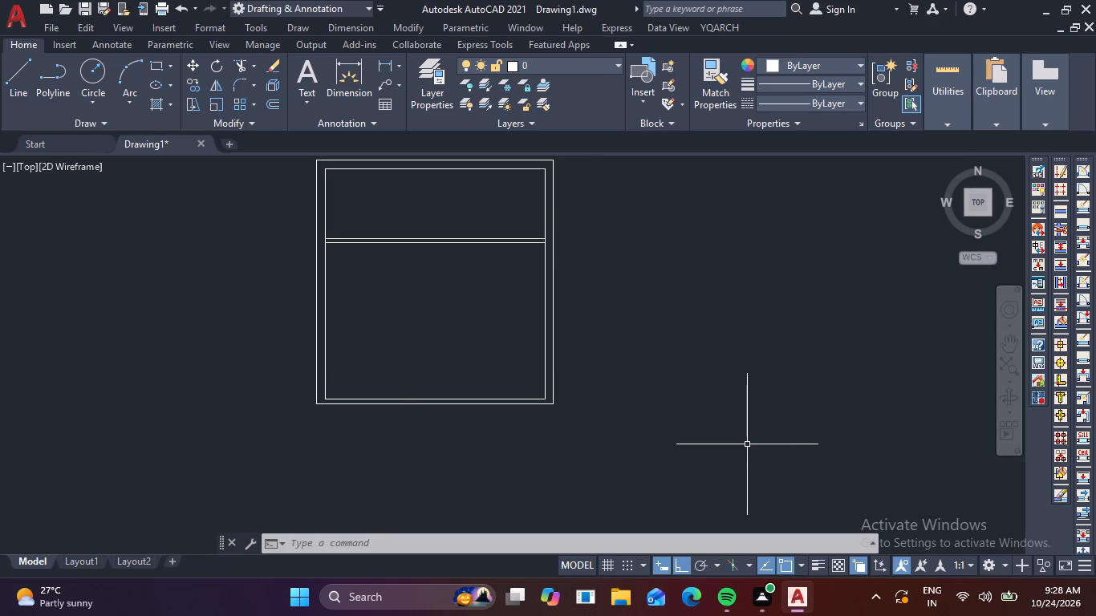
key(o)
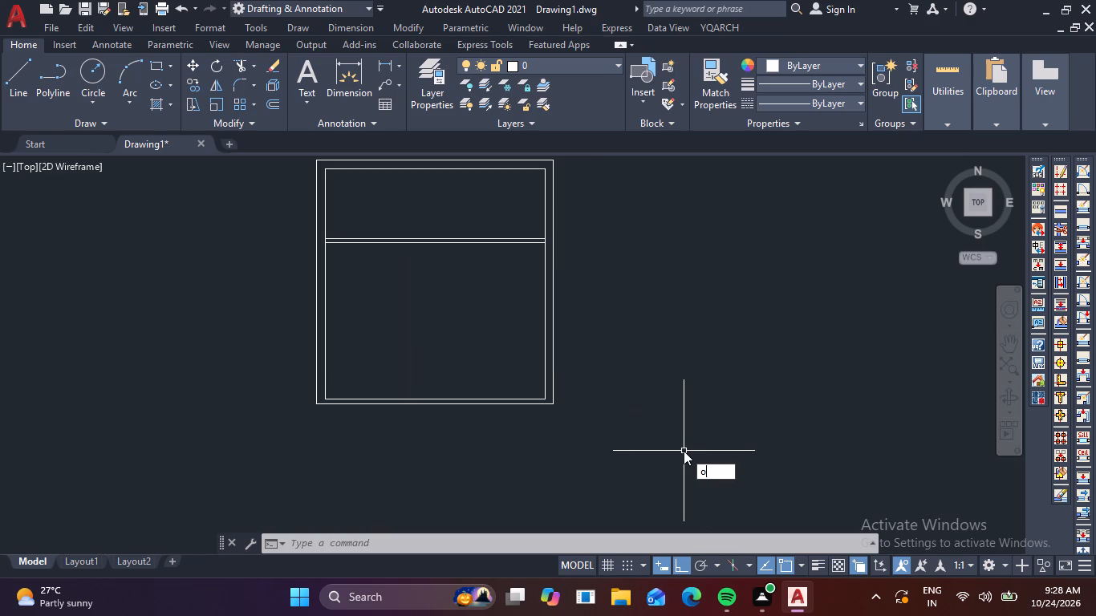
key(Return)
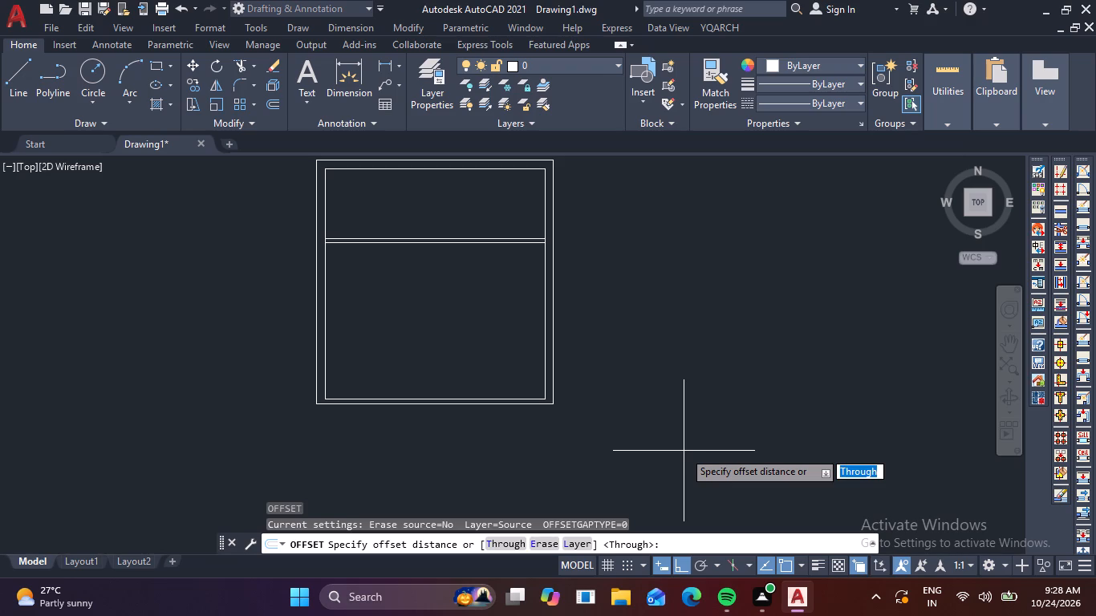
key(2)
key(period)
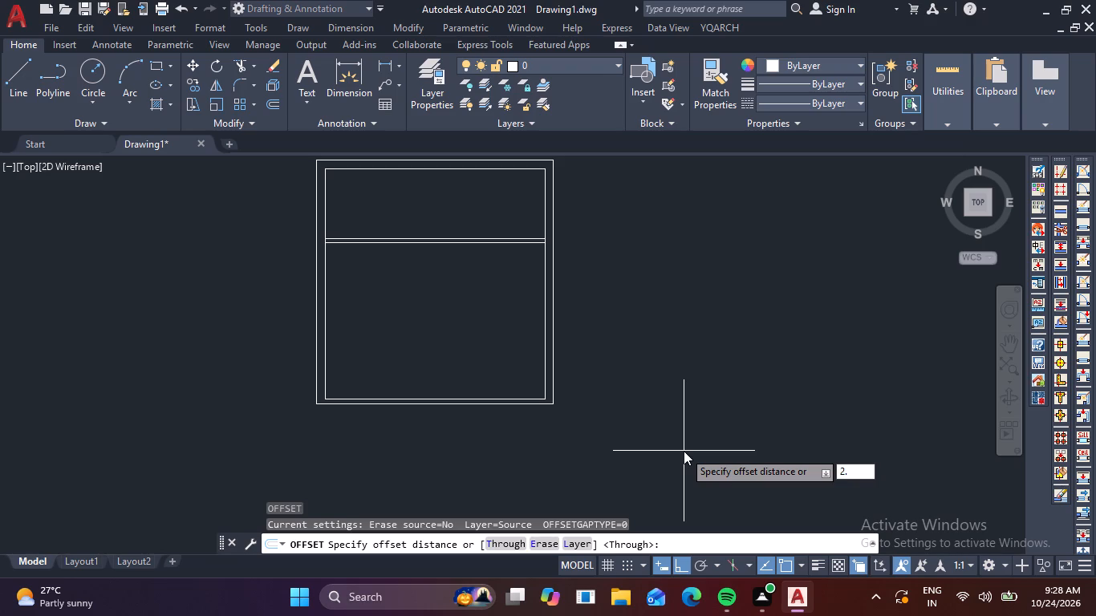
text(57)
key(Return)
click(496, 403)
click(514, 470)
middle_drag(519, 466, 529, 295)
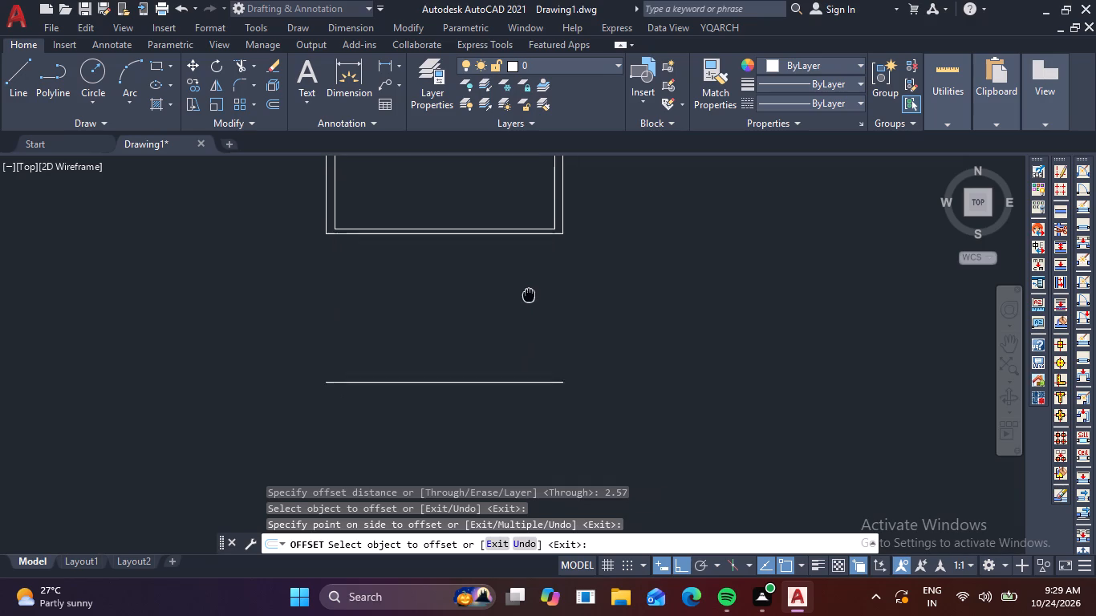
middle_drag(529, 295, 529, 292)
Offset the new wall line 0.075 downward to form a double-line wall.
click(488, 378)
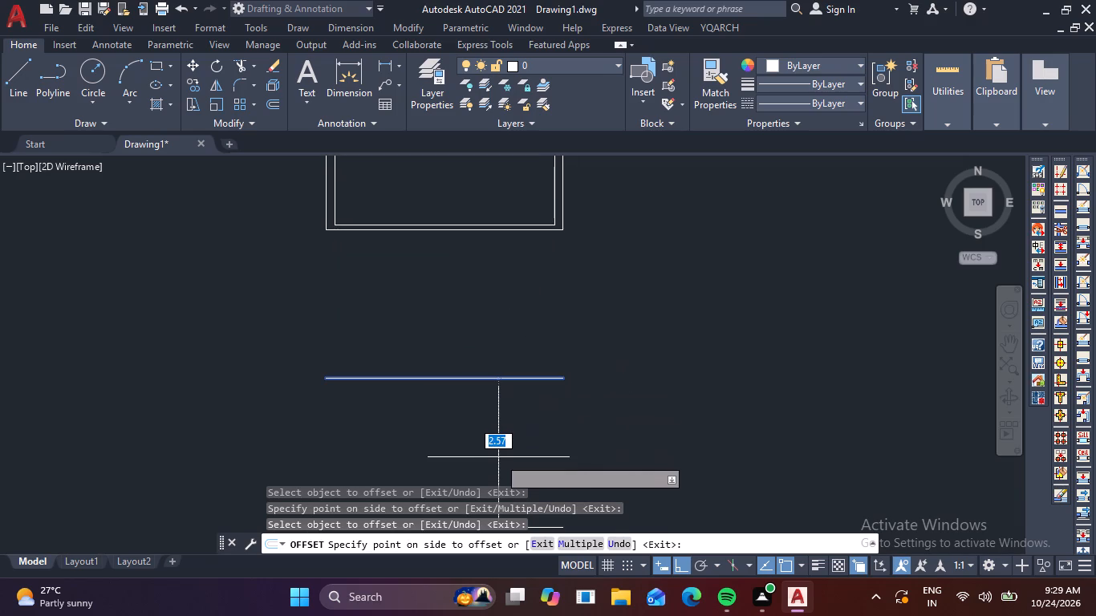
text(.0)
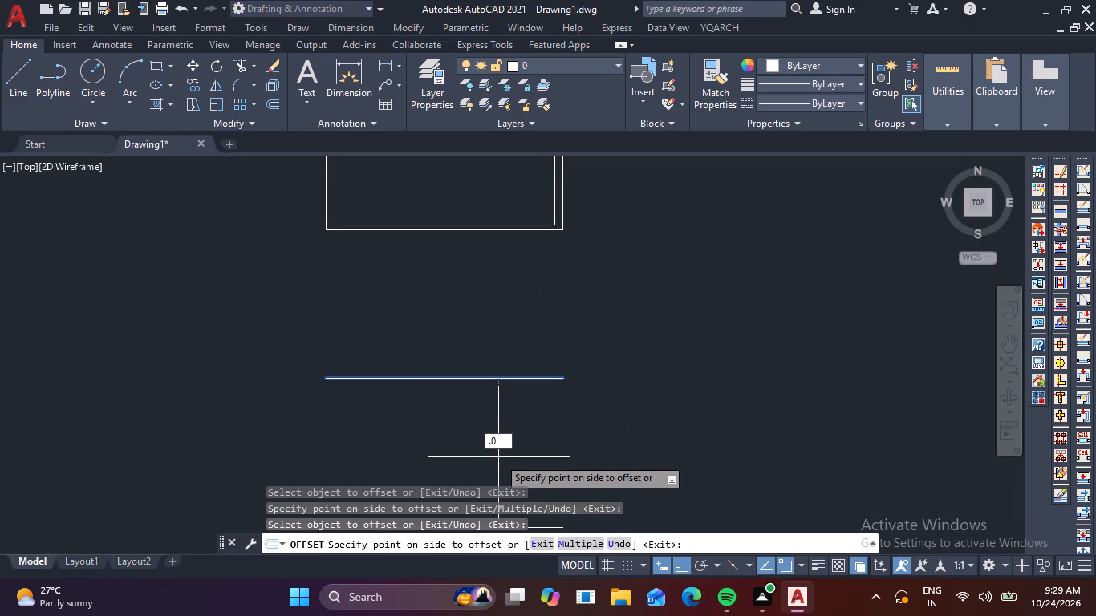
text(75)
key(Return)
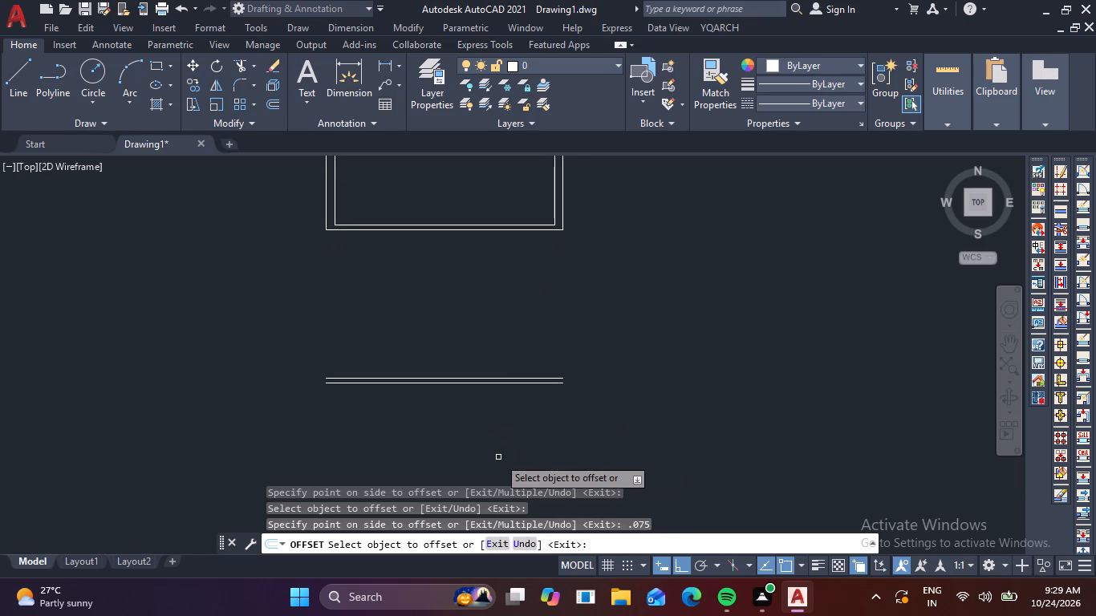
Offset the lower line of the new double wall 3.05 downward to place the next wall's upper line.
click(533, 384)
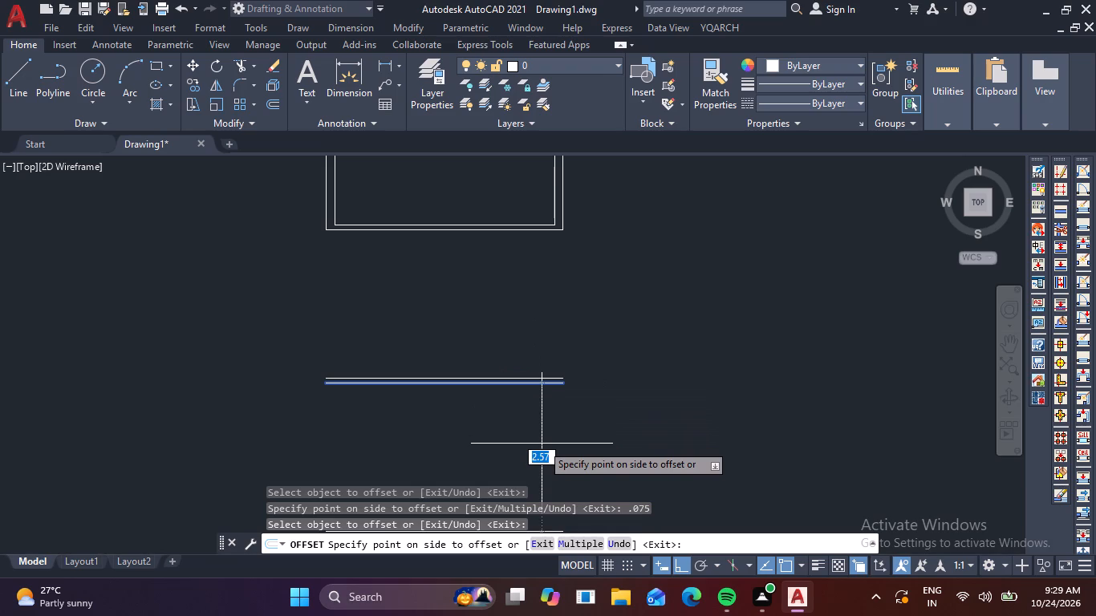
text(3.)
text(05)
key(Return)
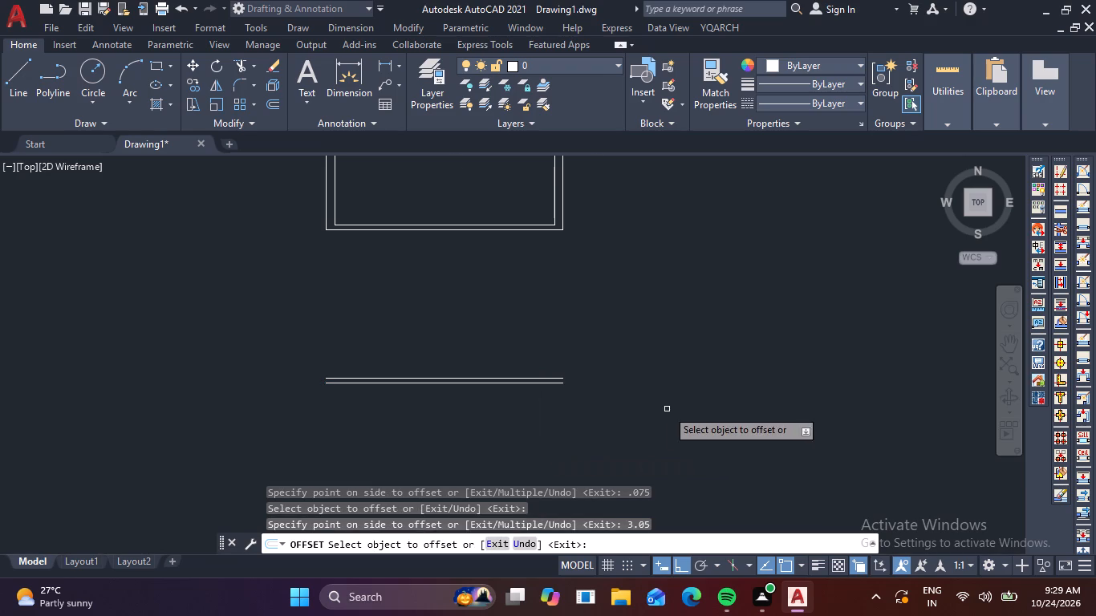
Offset the lowest wall line 0.075 downward to form the second new double-line wall.
scroll(667, 409, down, 2)
middle_drag(650, 425, 583, 341)
click(540, 383)
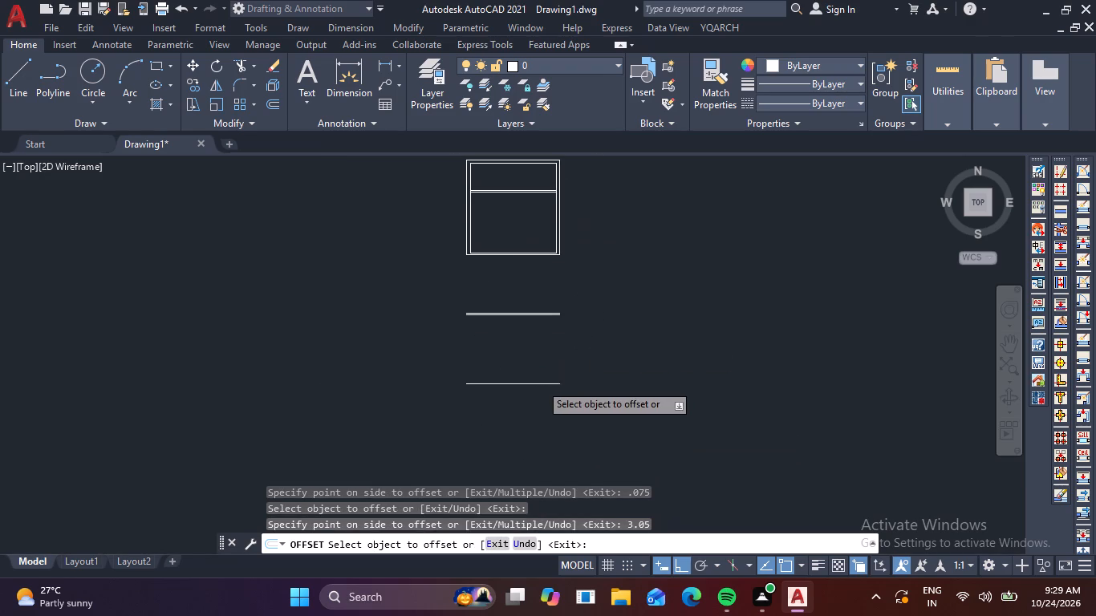
key(period)
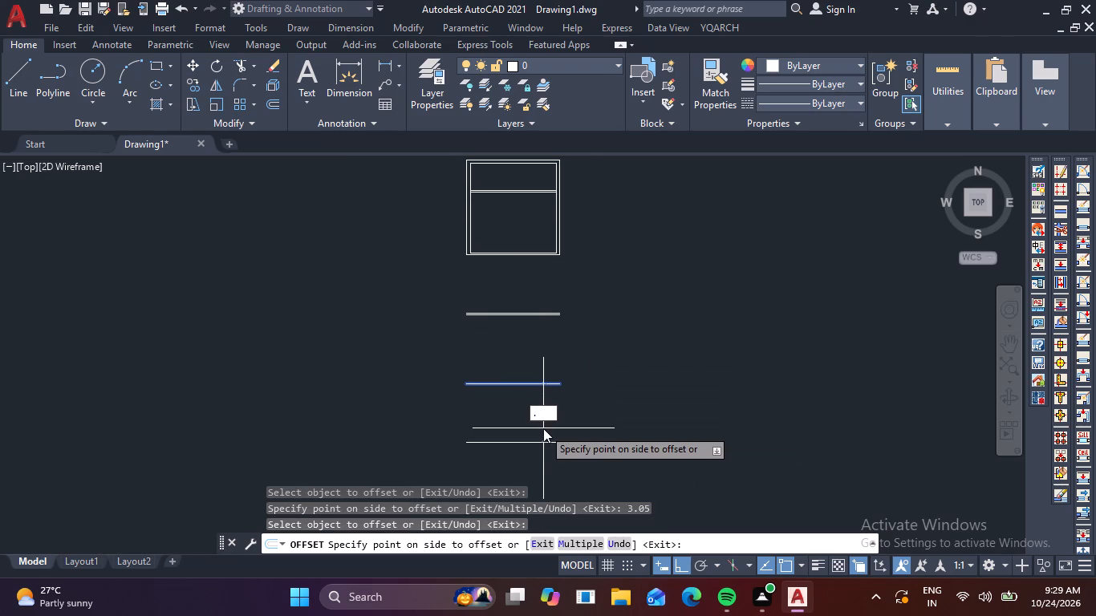
text(05)
key(BackSpace)
text(75)
key(Return)
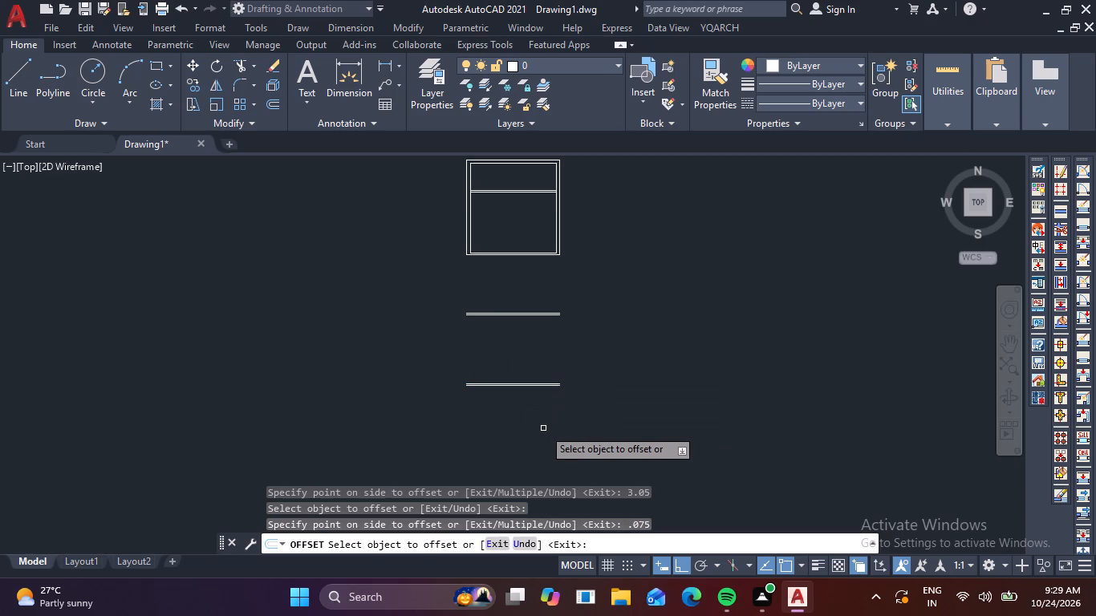
key(Escape)
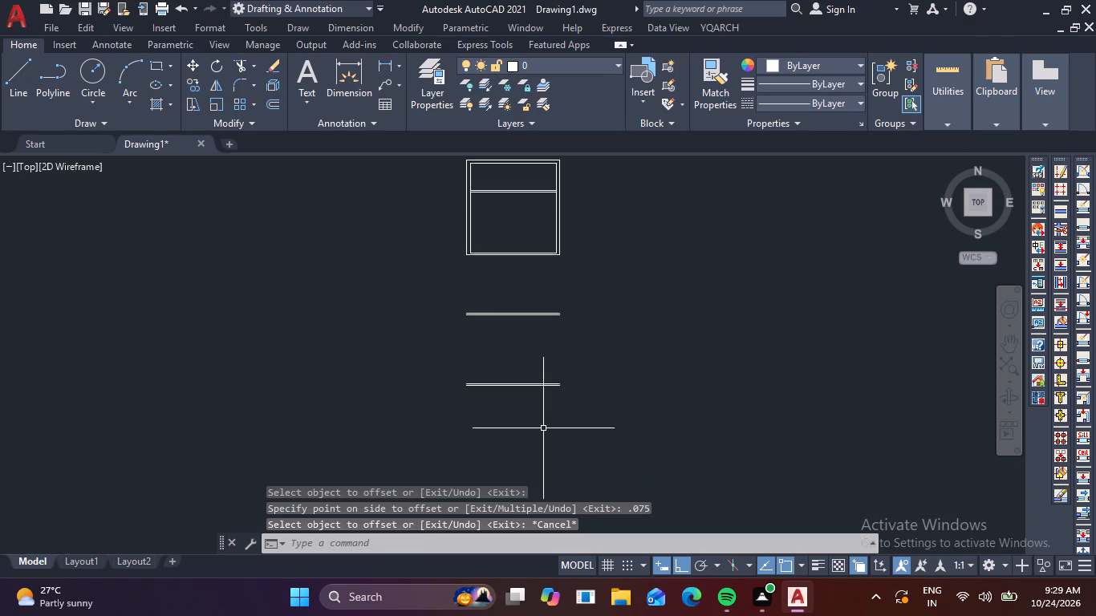
Fillet both lines of the left wall at zero radius with the first new double-line wall below the room.
key(f)
key(space)
scroll(473, 276, up, 3)
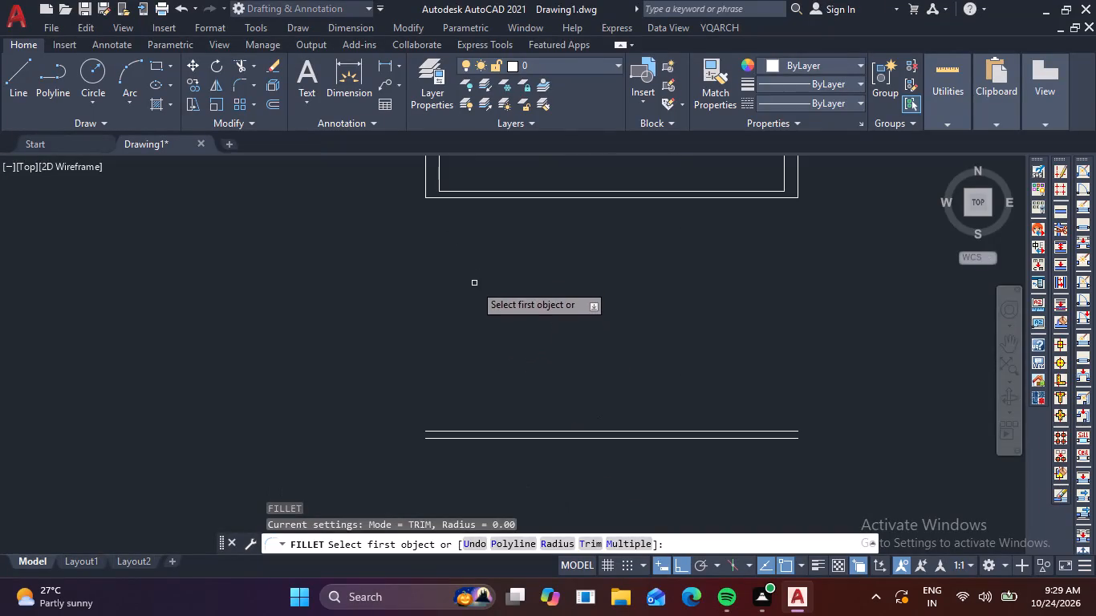
scroll(456, 341, down, 1)
click(437, 233)
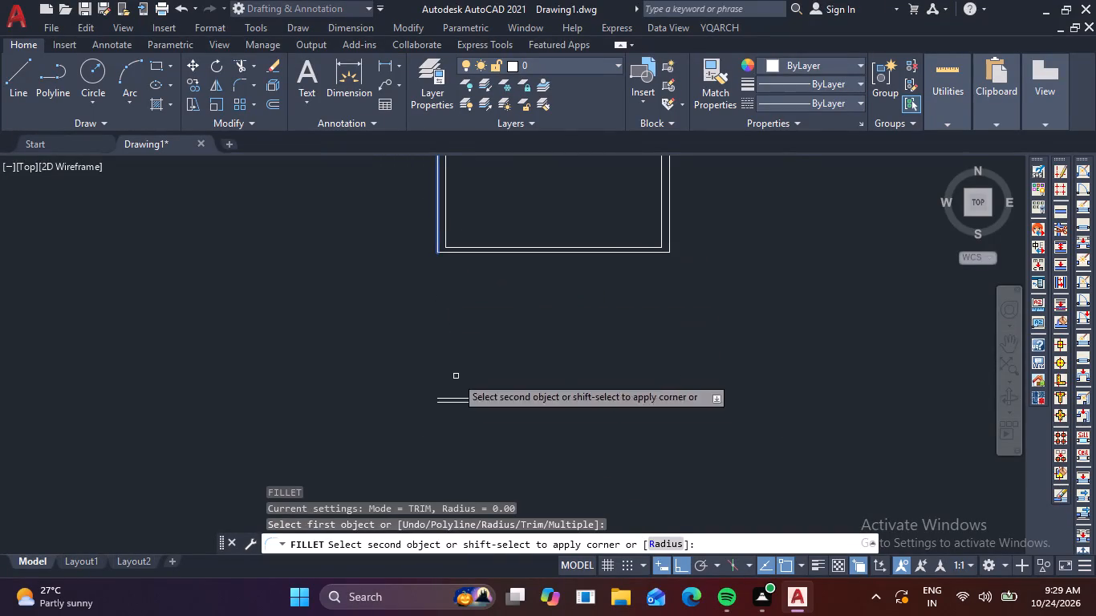
click(469, 405)
key(space)
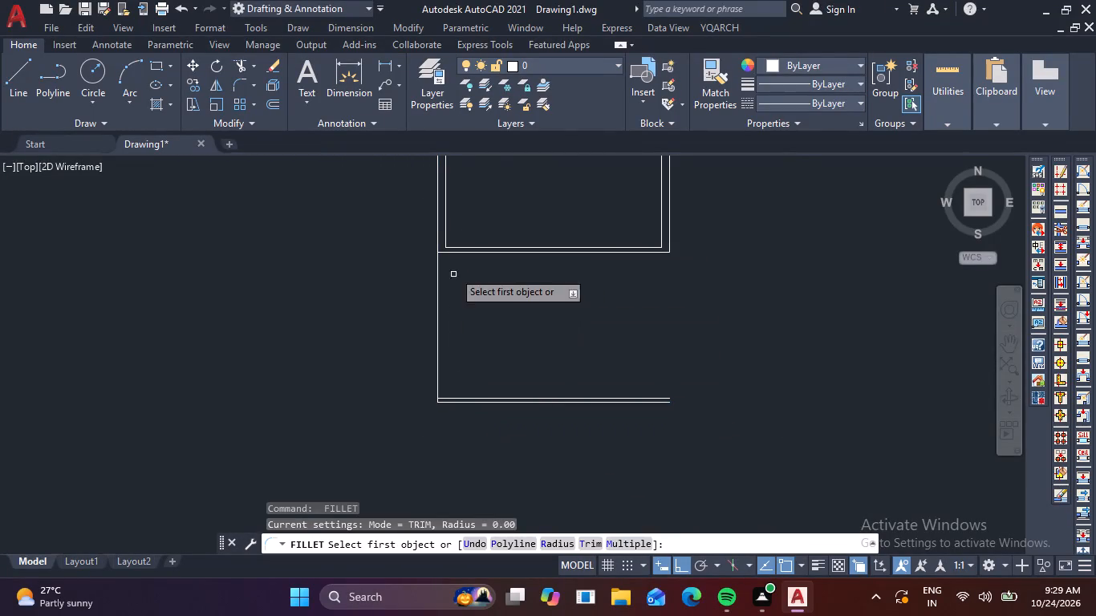
click(444, 223)
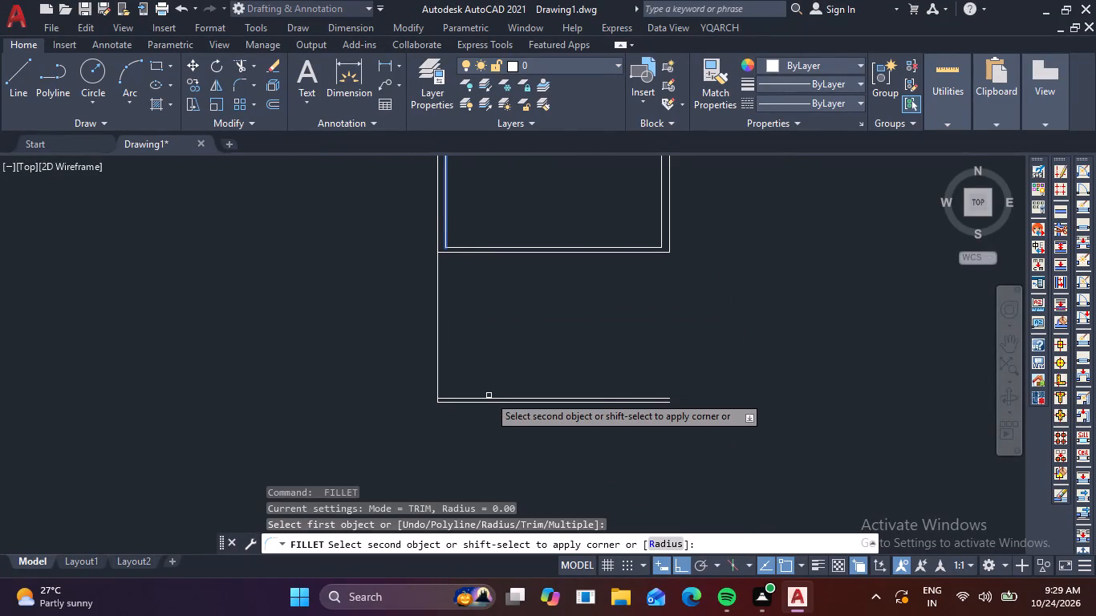
click(491, 398)
Fillet both lines of the right wall at zero radius with the same double-line wall, closing the 2.57 room.
key(space)
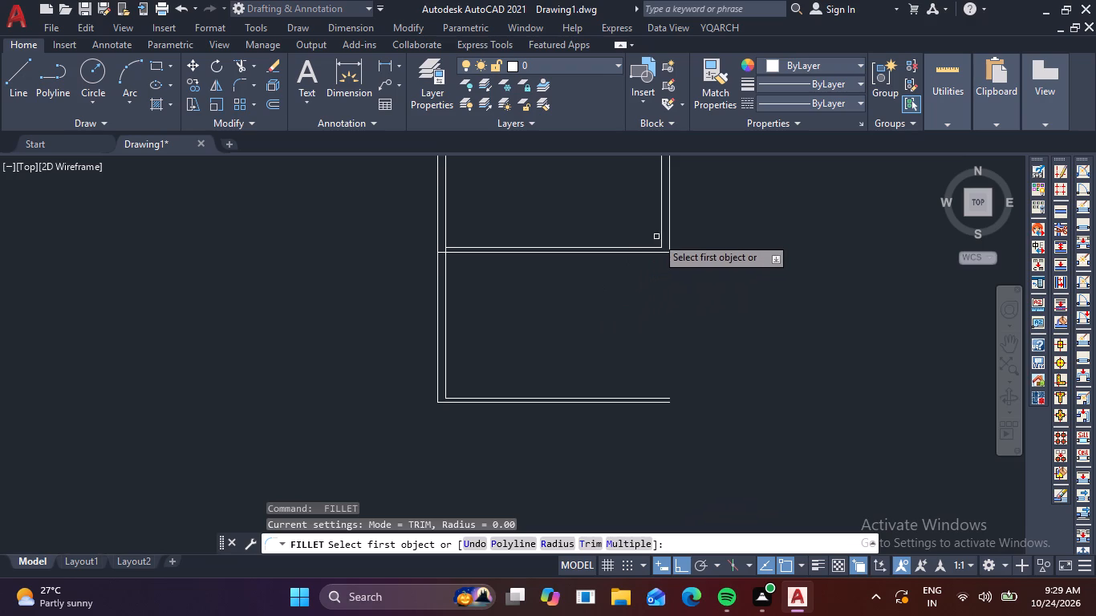
click(661, 239)
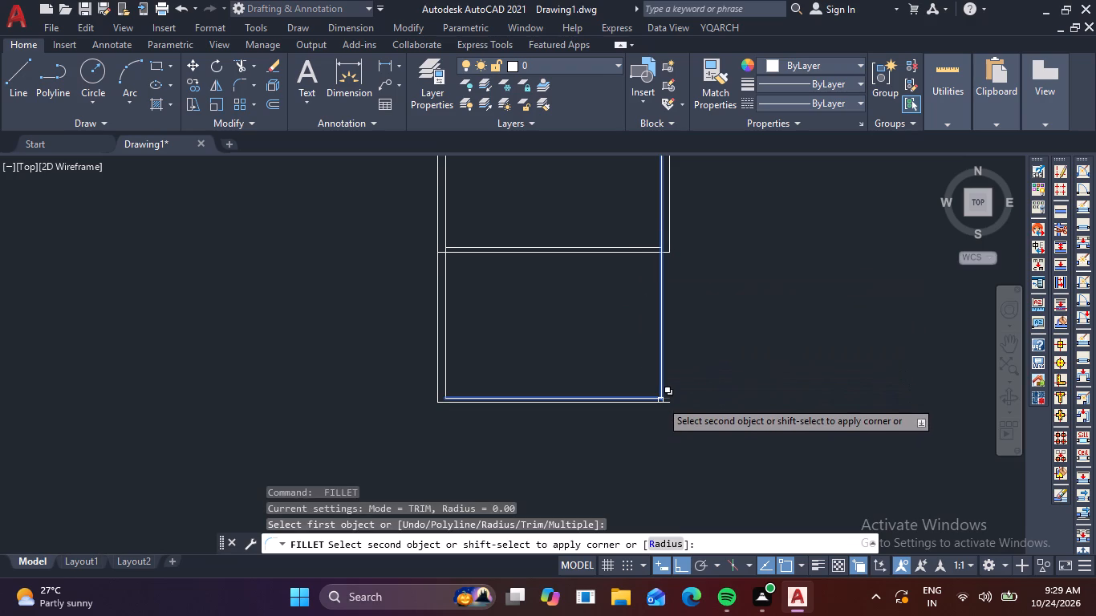
click(660, 400)
key(space)
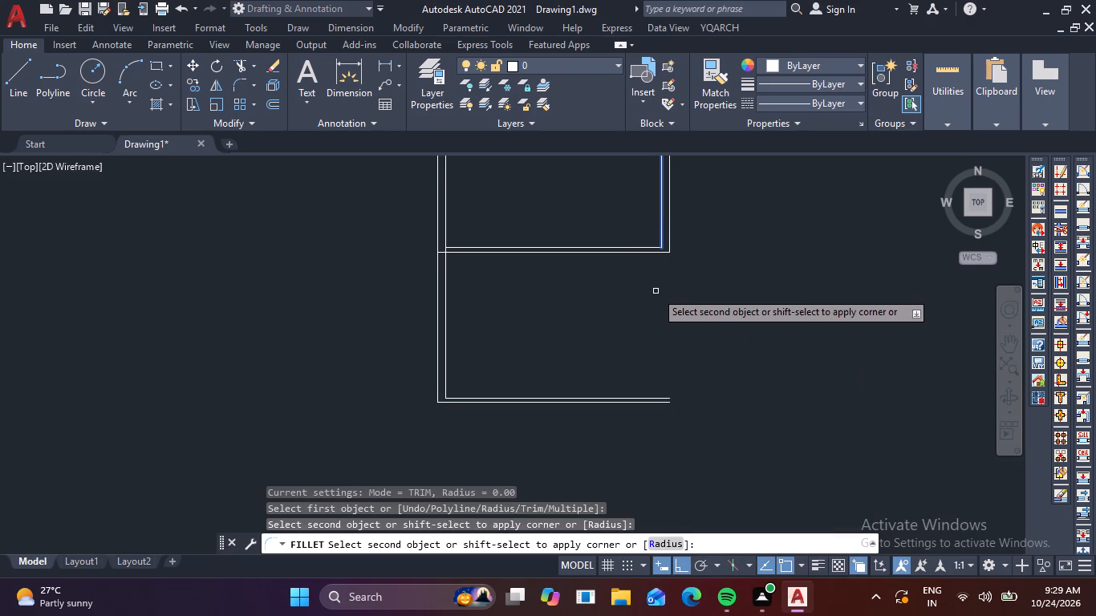
click(642, 397)
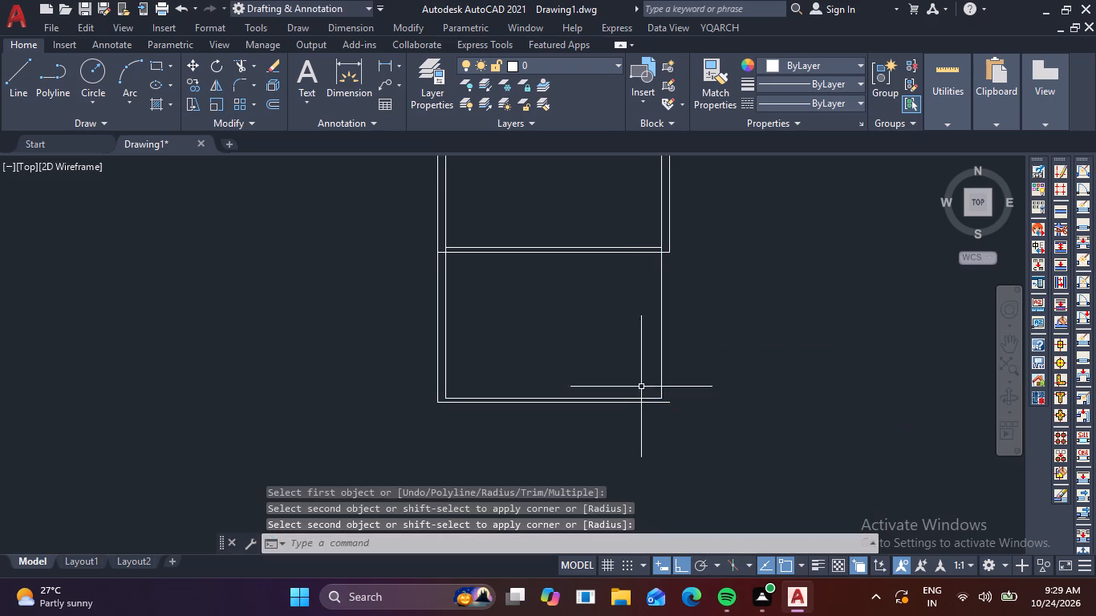
key(space)
click(668, 235)
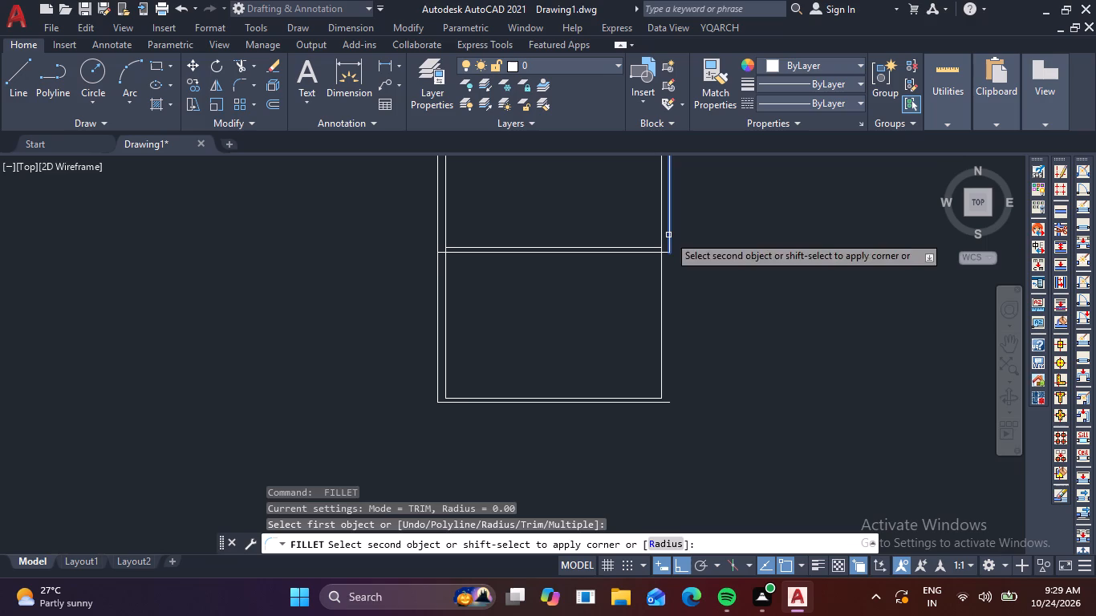
click(662, 405)
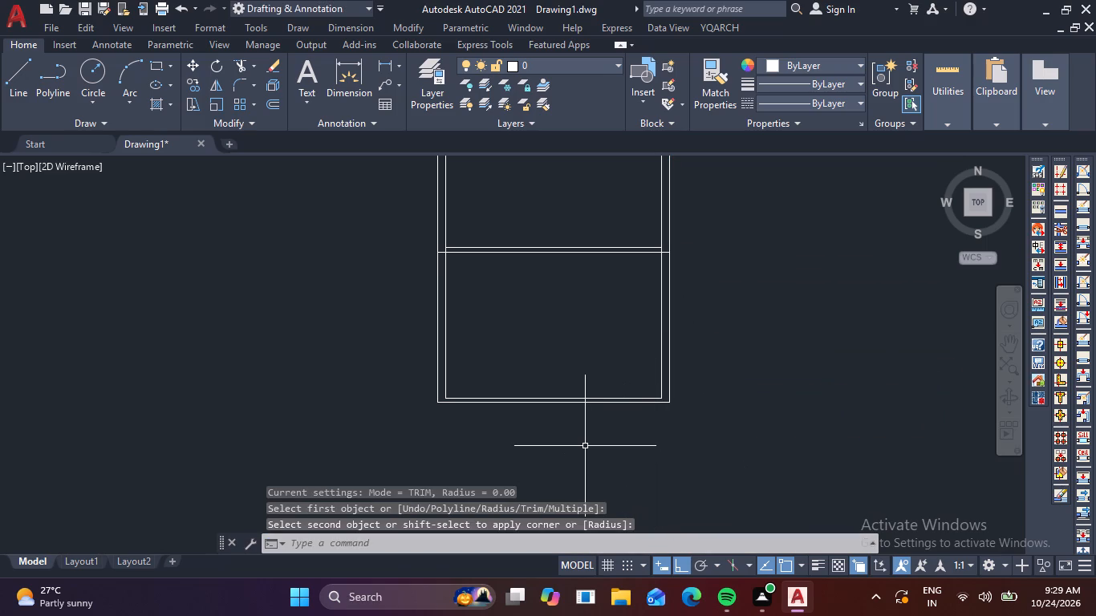
key(Escape)
Trim the overlapping lines where the cross wall above the 2.57 room meets the right outer wall.
scroll(704, 409, down, 1)
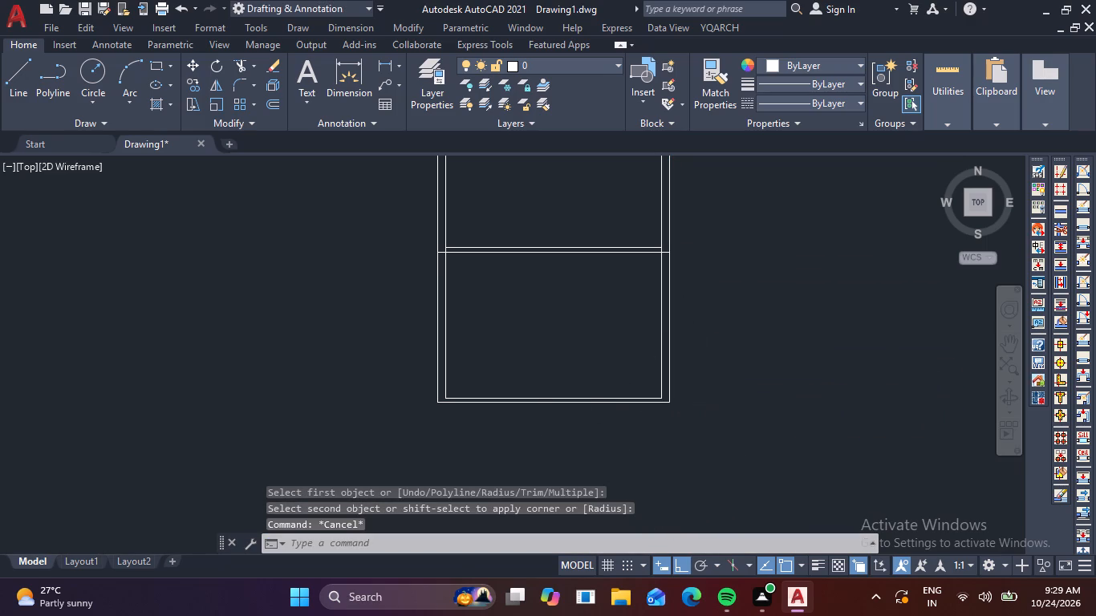
text(tr)
key(space)
scroll(716, 201, up, 2)
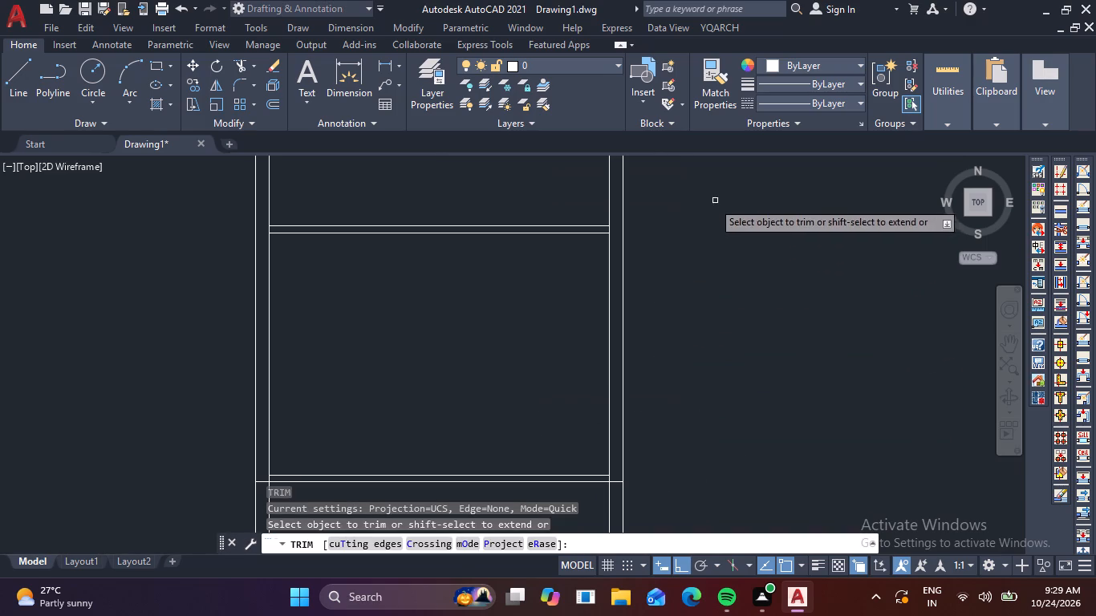
middle_drag(656, 452, 673, 323)
scroll(634, 360, up, 2)
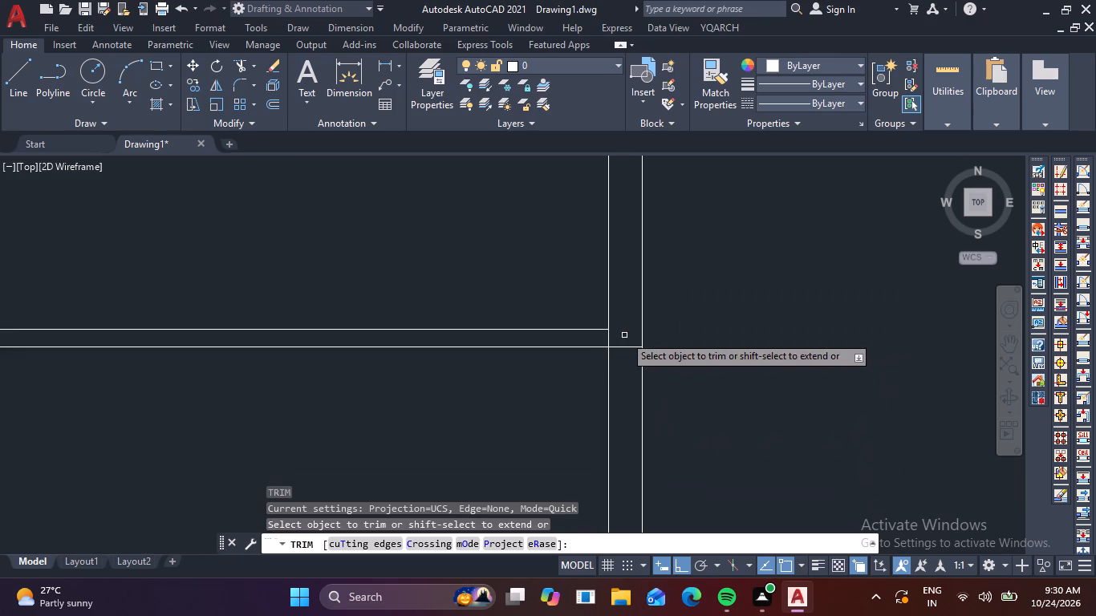
click(622, 326)
click(634, 355)
click(622, 338)
click(594, 343)
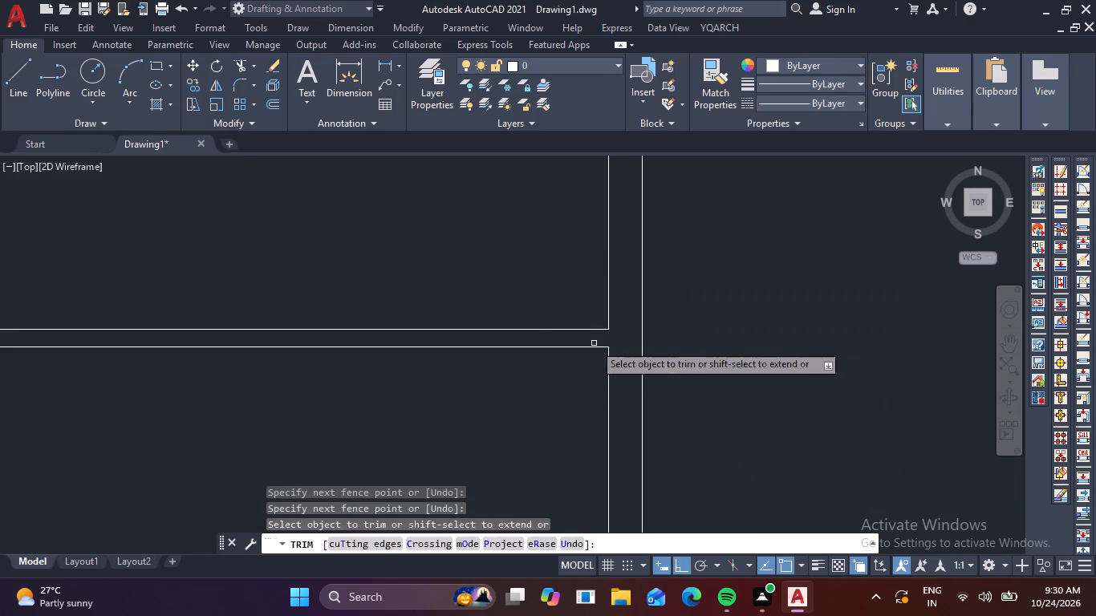
Trim the overlapping lines where that cross wall meets the left outer wall.
scroll(599, 333, down, 5)
scroll(520, 342, up, 5)
middle_drag(498, 291, 513, 302)
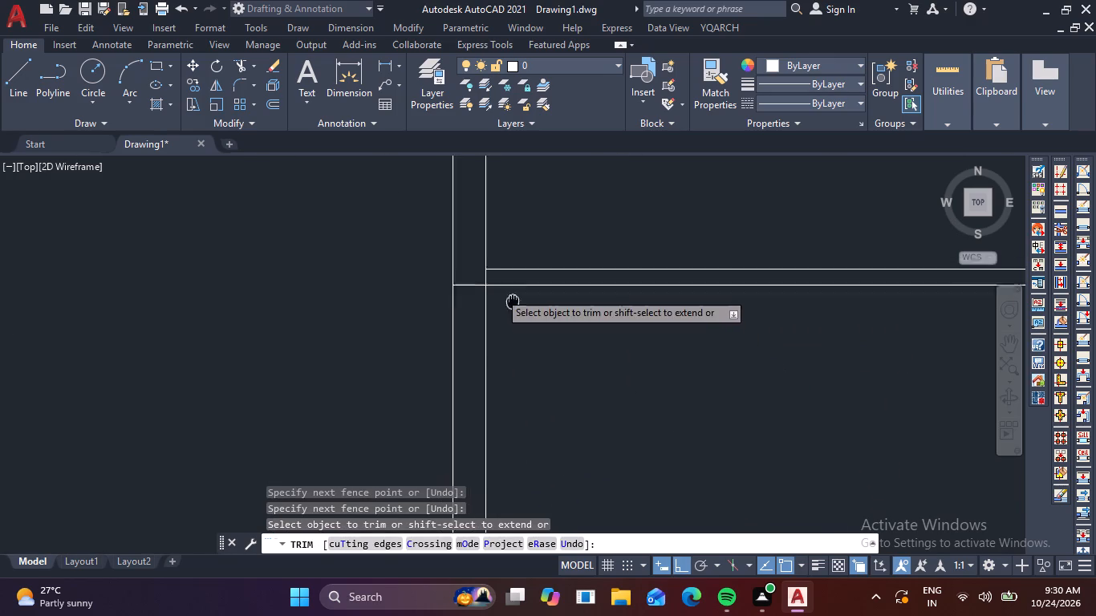
middle_drag(513, 302, 564, 371)
scroll(544, 362, up, 3)
click(529, 306)
click(430, 362)
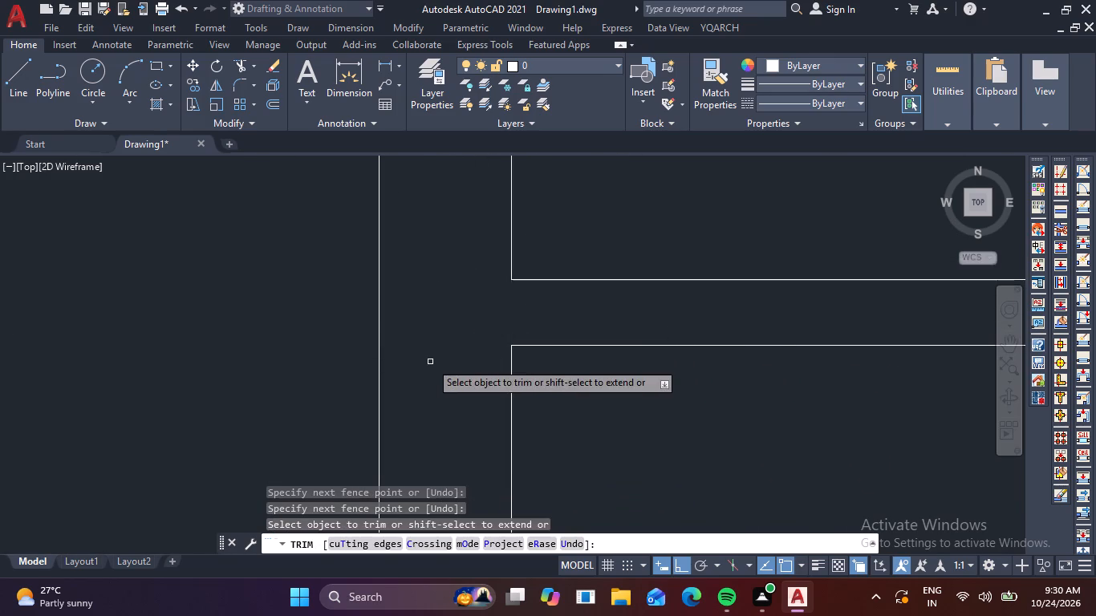
Trim the inner outer-wall lines between the two lines of the uppermost cross wall, at both its right and left ends.
scroll(430, 362, down, 6)
middle_drag(560, 281, 570, 421)
scroll(637, 342, up, 3)
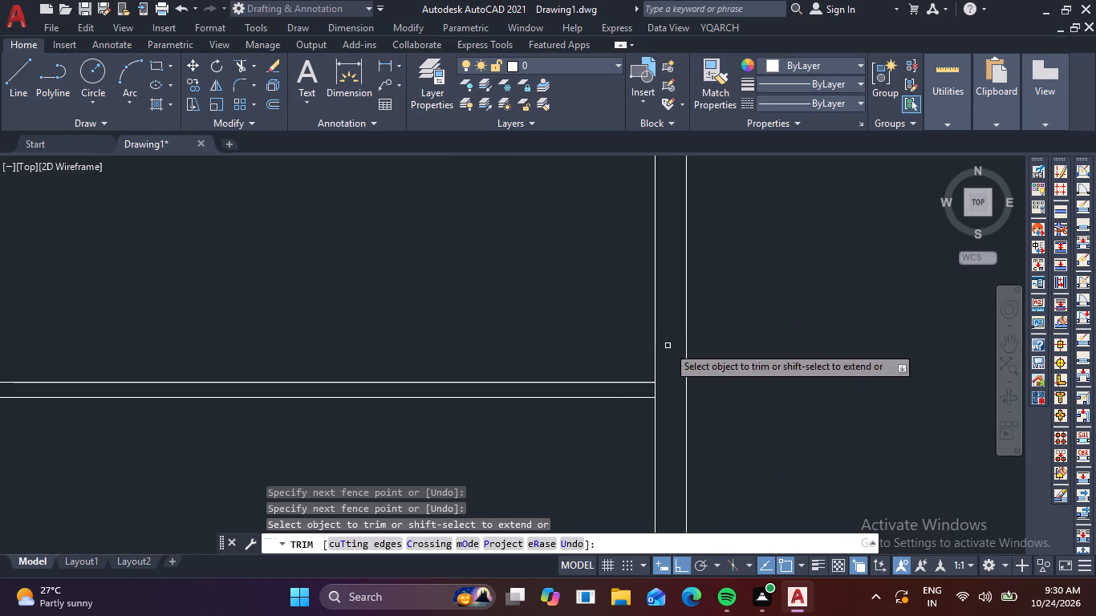
scroll(651, 391, up, 3)
click(656, 380)
click(635, 392)
scroll(628, 391, down, 5)
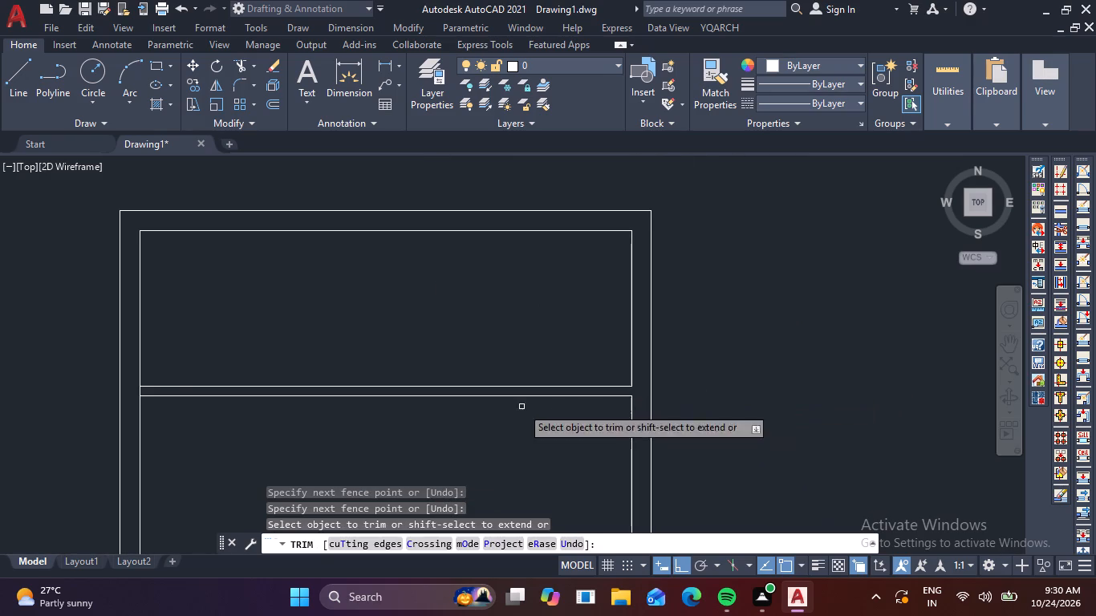
scroll(114, 399, up, 5)
click(384, 346)
click(326, 337)
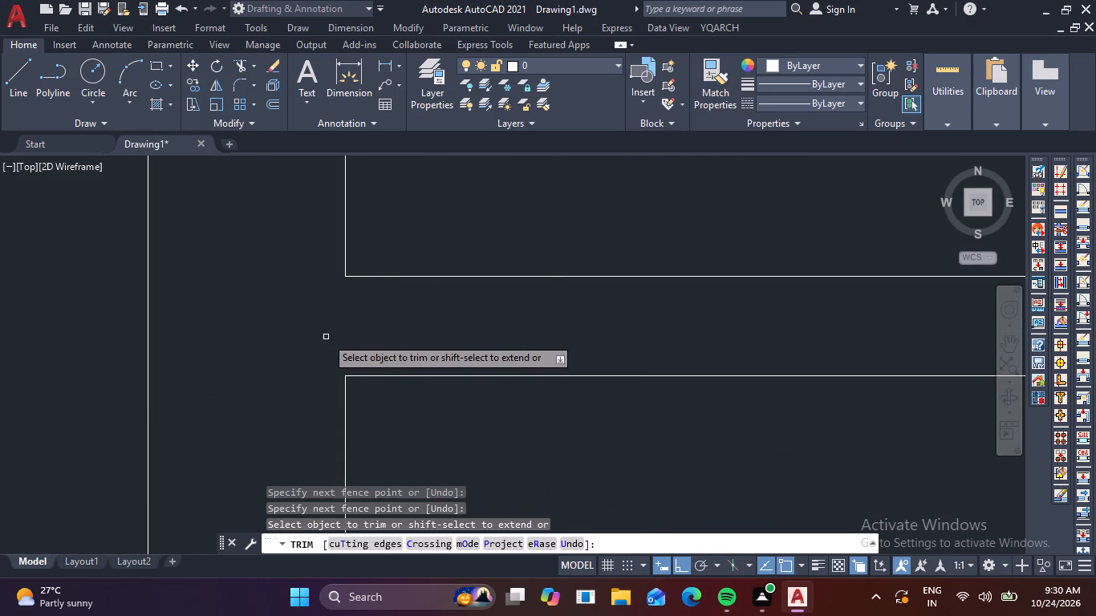
scroll(326, 337, down, 4)
scroll(404, 358, down, 4)
key(Escape)
Fillet both lines of the left wall at zero radius with the lowest double-line wall, forming the 3.05 room's left corner.
scroll(575, 416, down, 1)
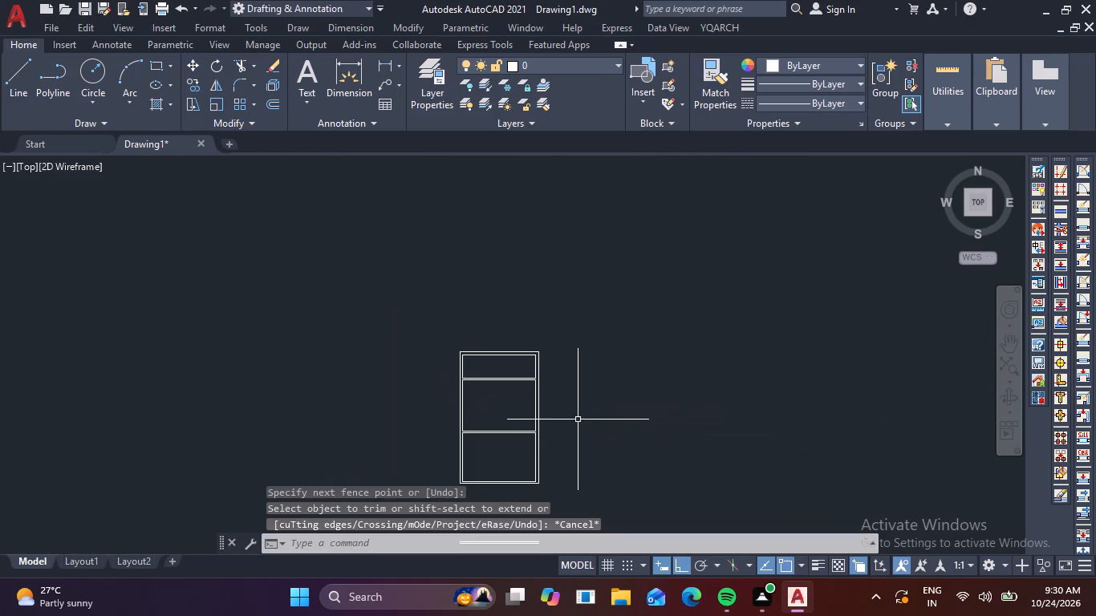
middle_drag(582, 433, 563, 221)
middle_drag(568, 259, 584, 301)
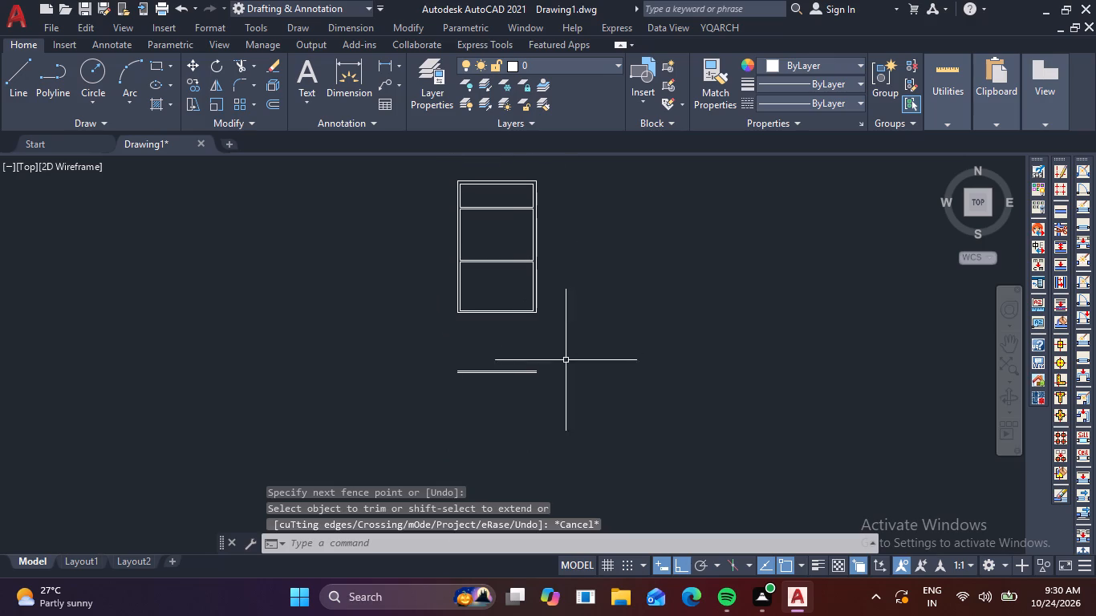
scroll(521, 379, up, 2)
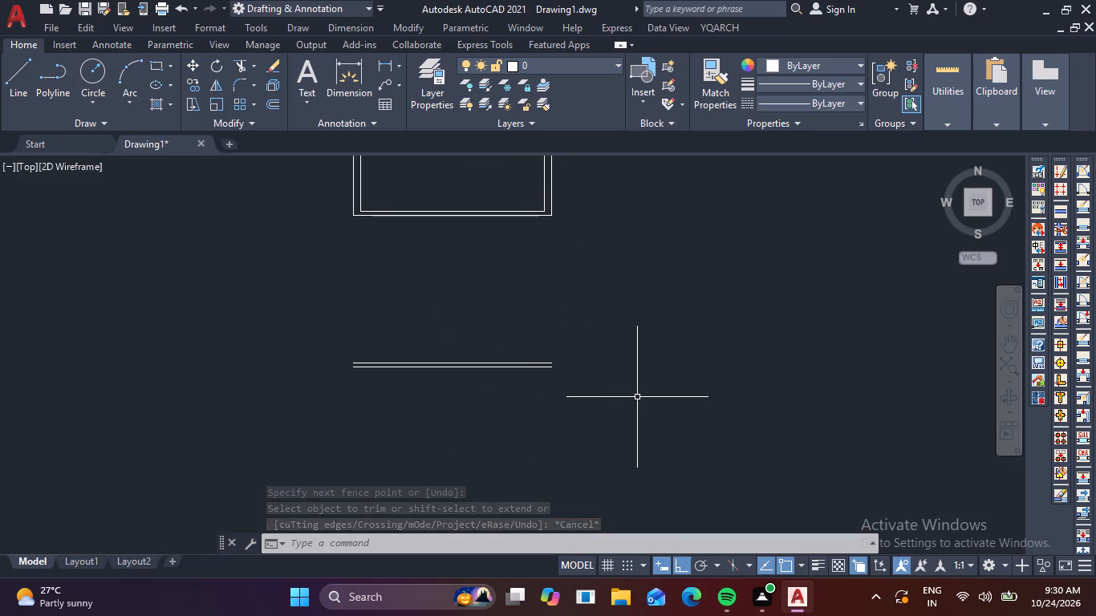
text(f)
key(space)
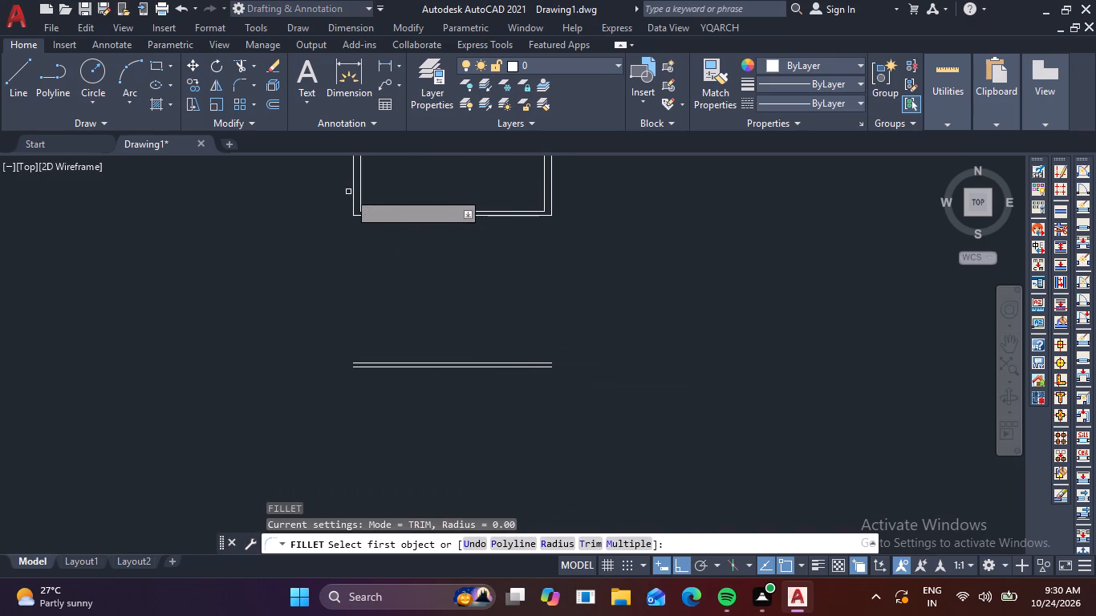
click(351, 193)
click(380, 366)
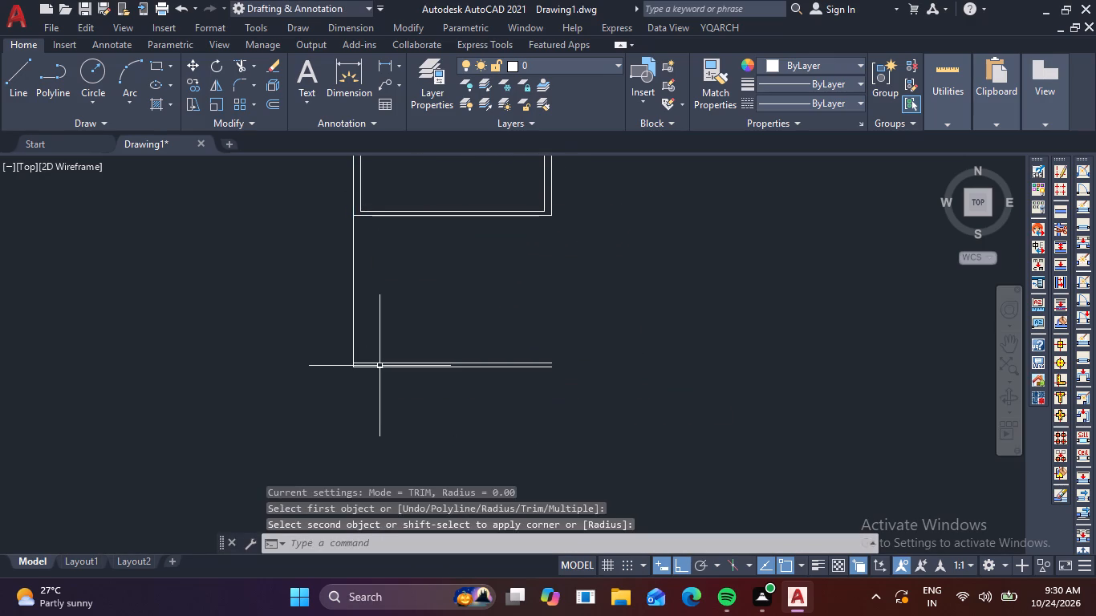
key(space)
click(361, 188)
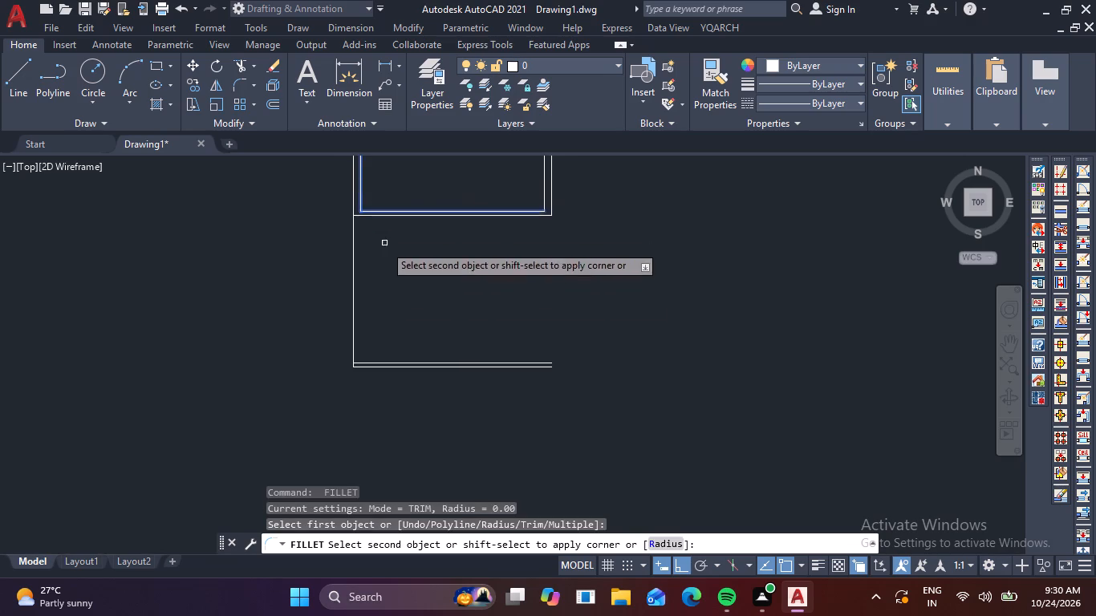
click(405, 363)
key(Escape)
key(Escape)
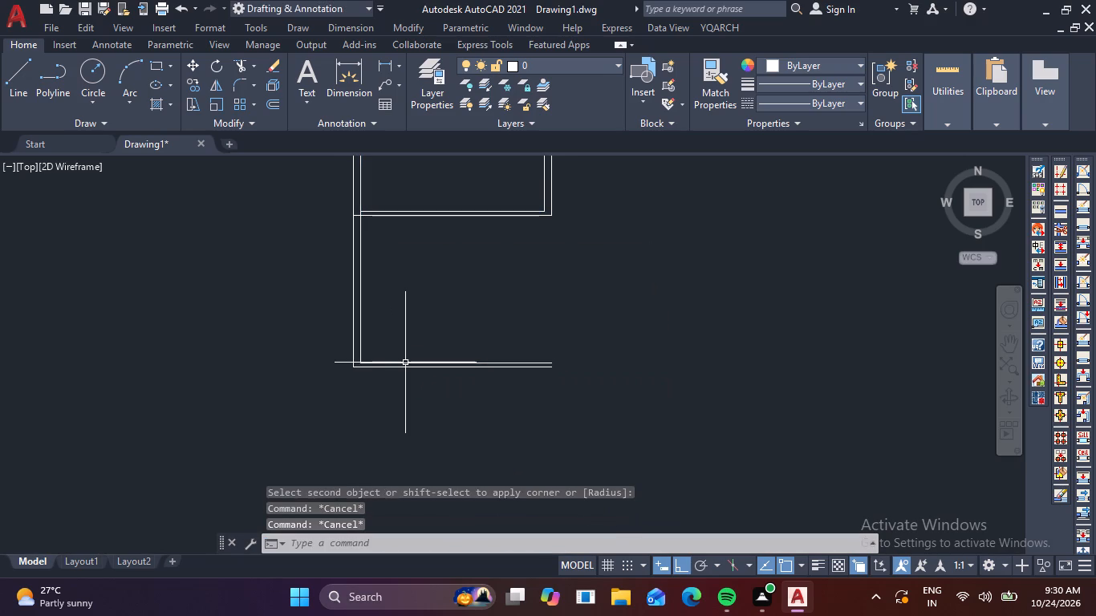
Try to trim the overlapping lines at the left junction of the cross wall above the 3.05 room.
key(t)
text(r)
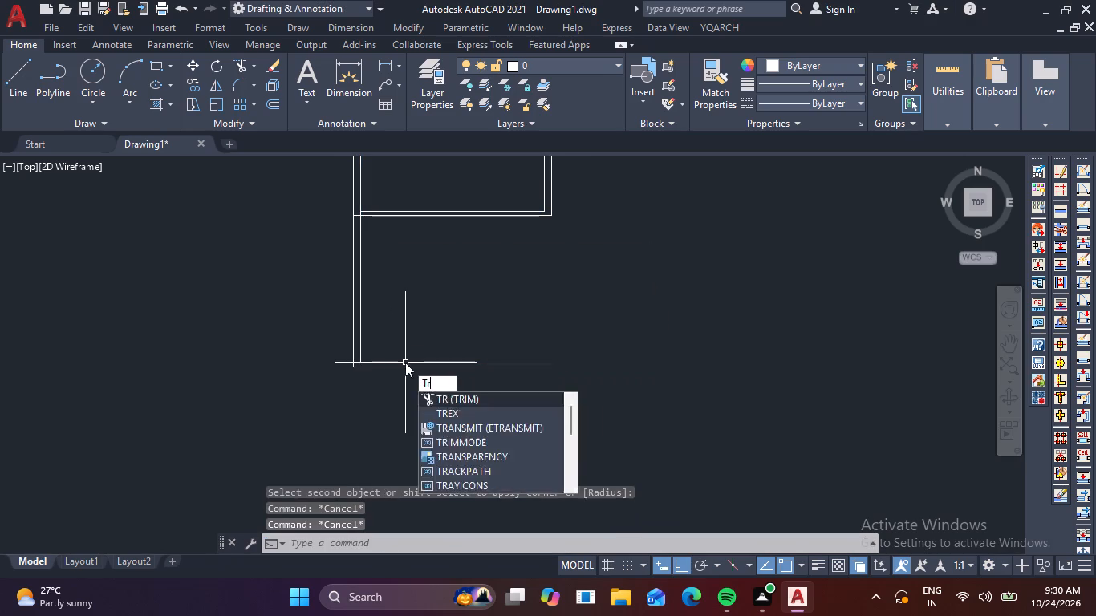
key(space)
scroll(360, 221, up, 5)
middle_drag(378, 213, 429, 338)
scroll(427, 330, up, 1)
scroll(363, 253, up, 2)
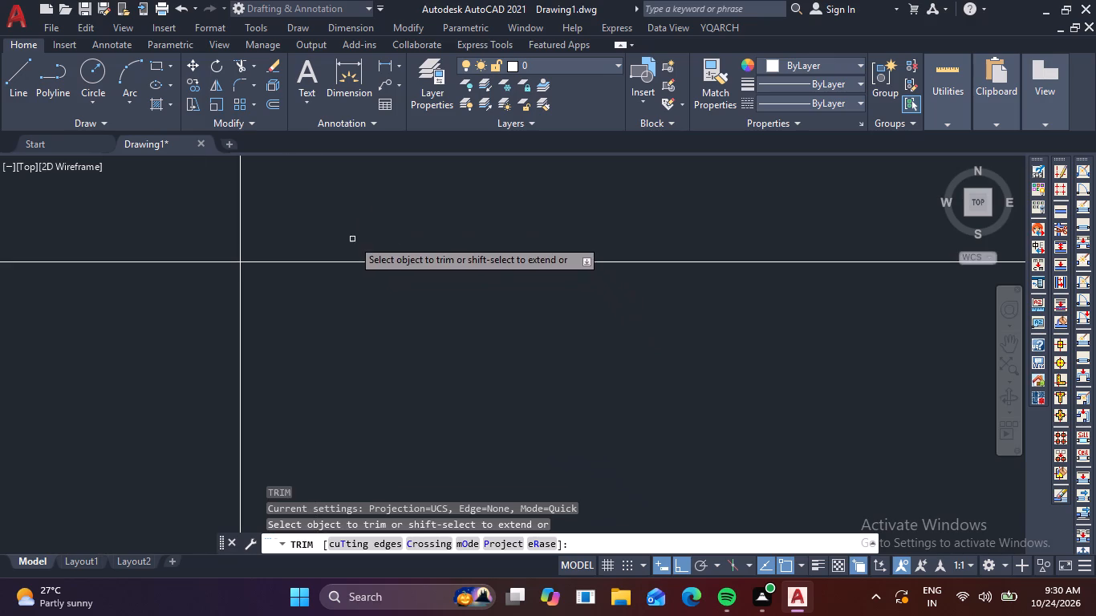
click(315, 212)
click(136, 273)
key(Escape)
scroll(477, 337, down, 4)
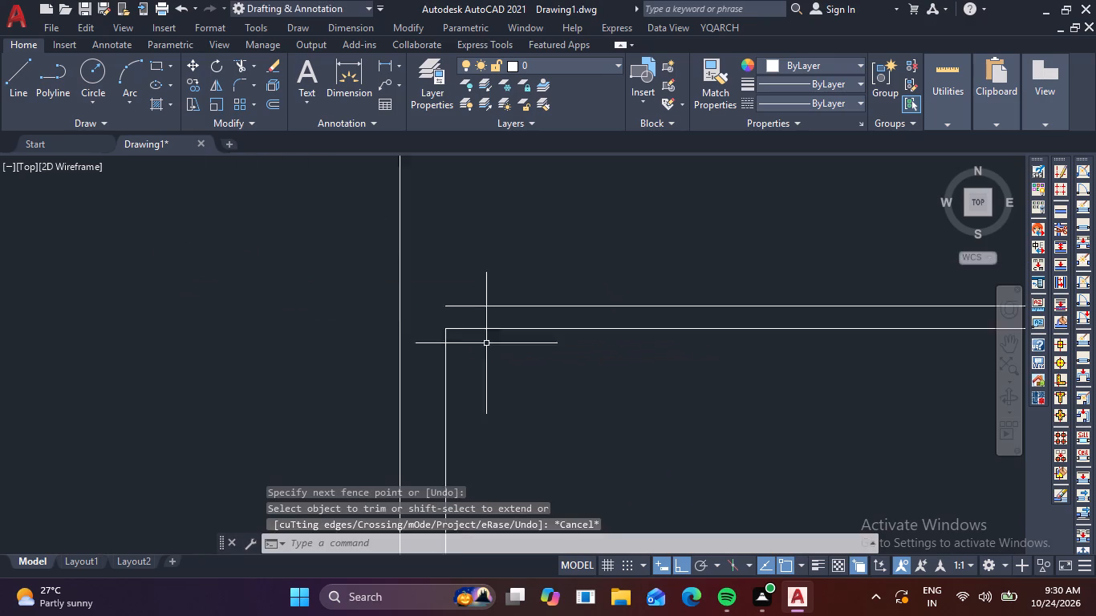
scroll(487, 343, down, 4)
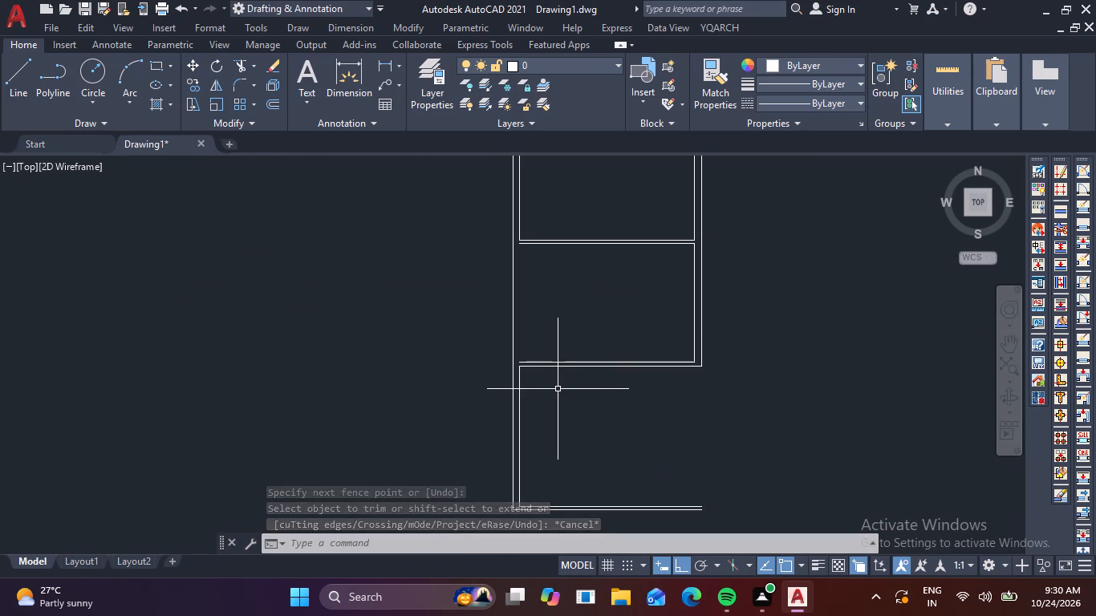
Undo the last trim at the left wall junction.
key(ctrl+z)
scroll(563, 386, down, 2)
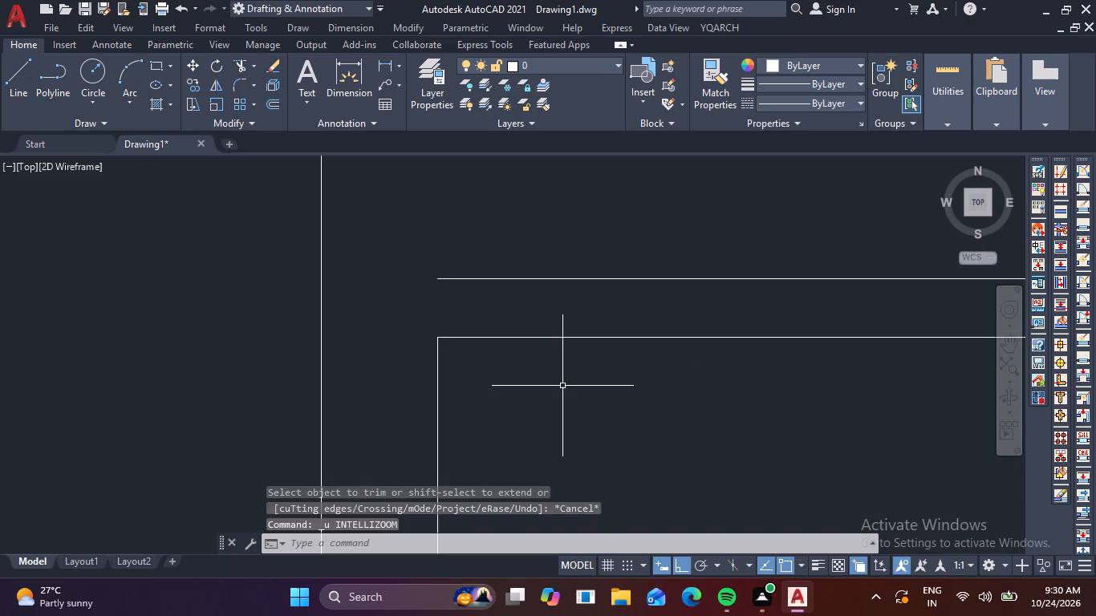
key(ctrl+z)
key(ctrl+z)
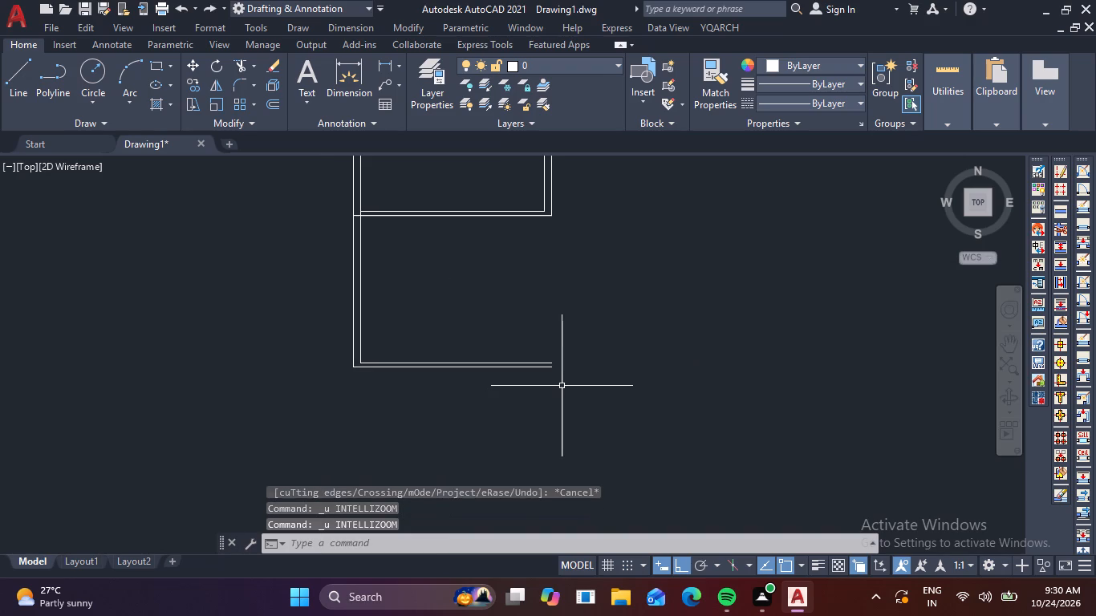
Trim the overlapping lines where the cross wall above the 3.05 room meets the left outer wall.
text(tr)
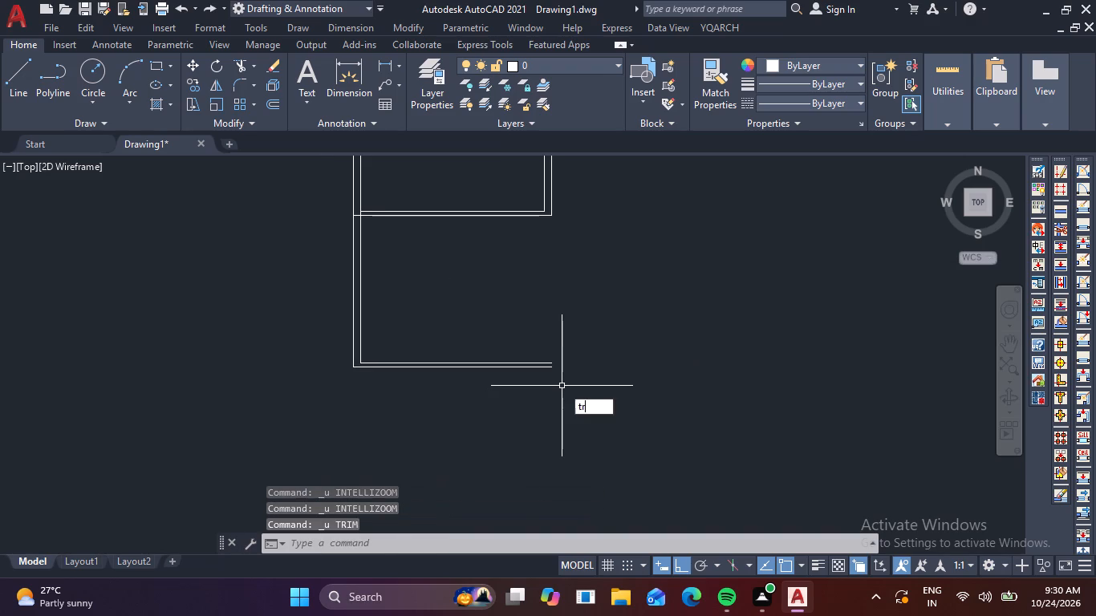
key(space)
scroll(367, 199, up, 4)
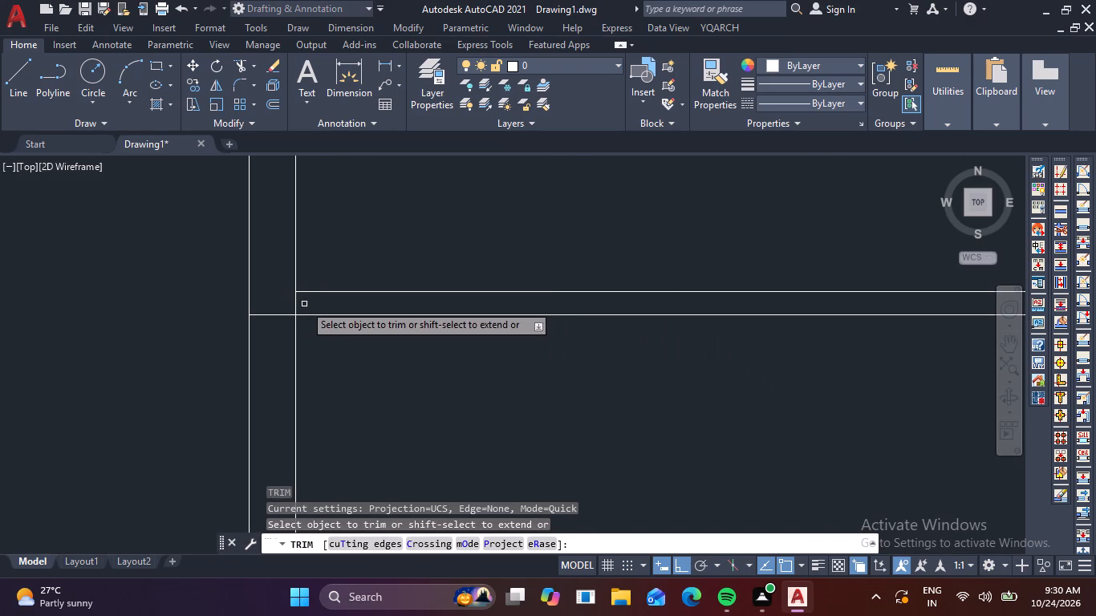
click(307, 301)
click(270, 322)
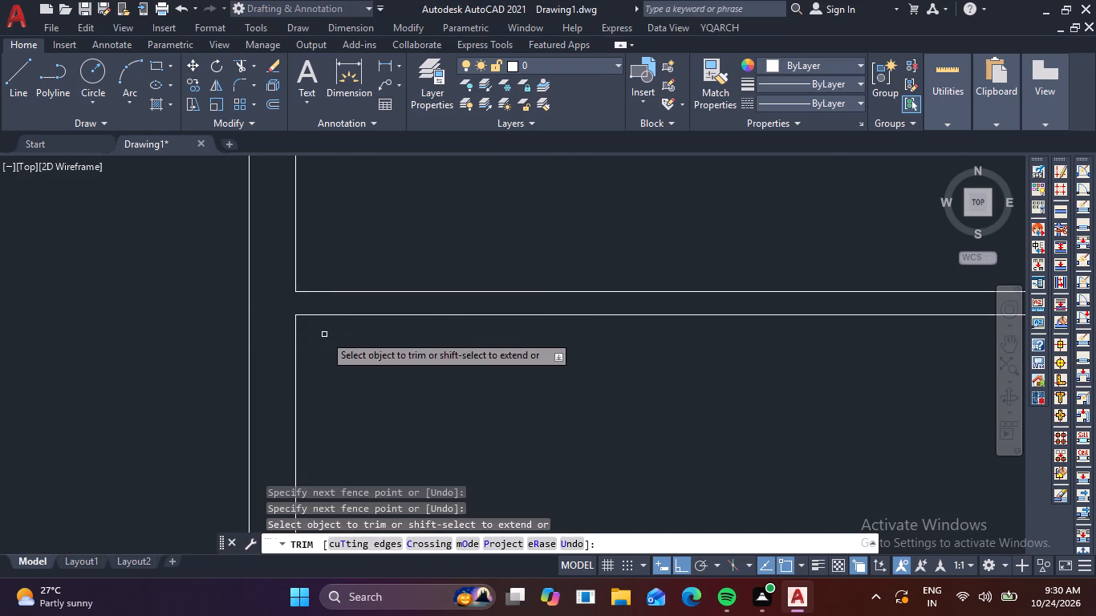
Offset the inner line of the 3.05 room's left wall by 4.4 toward the right.
scroll(337, 340, down, 3)
middle_drag(389, 402, 380, 343)
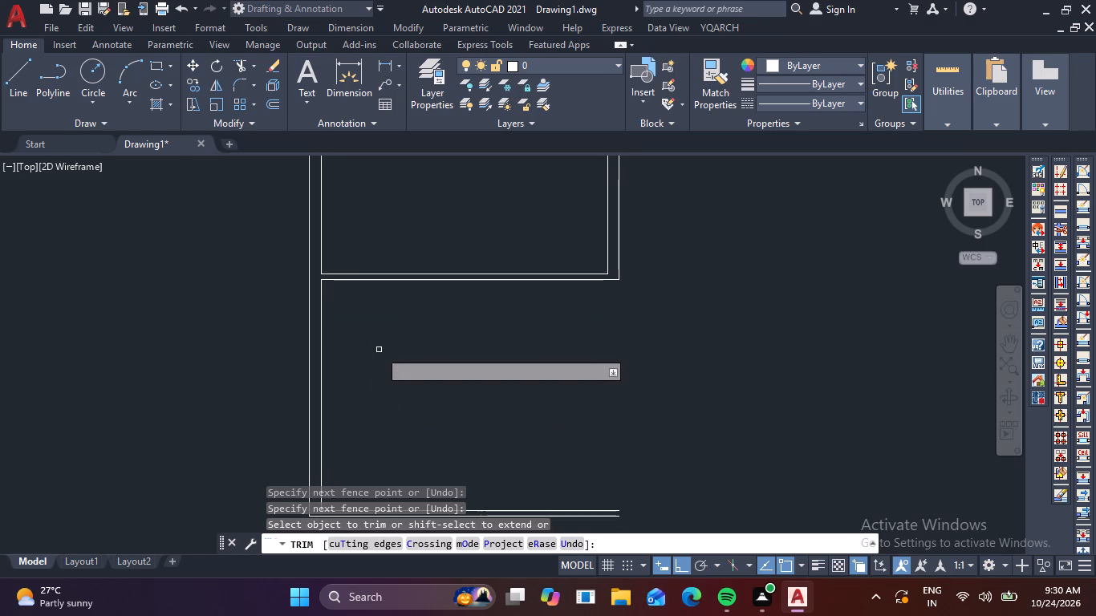
key(Escape)
key(Escape)
key(o)
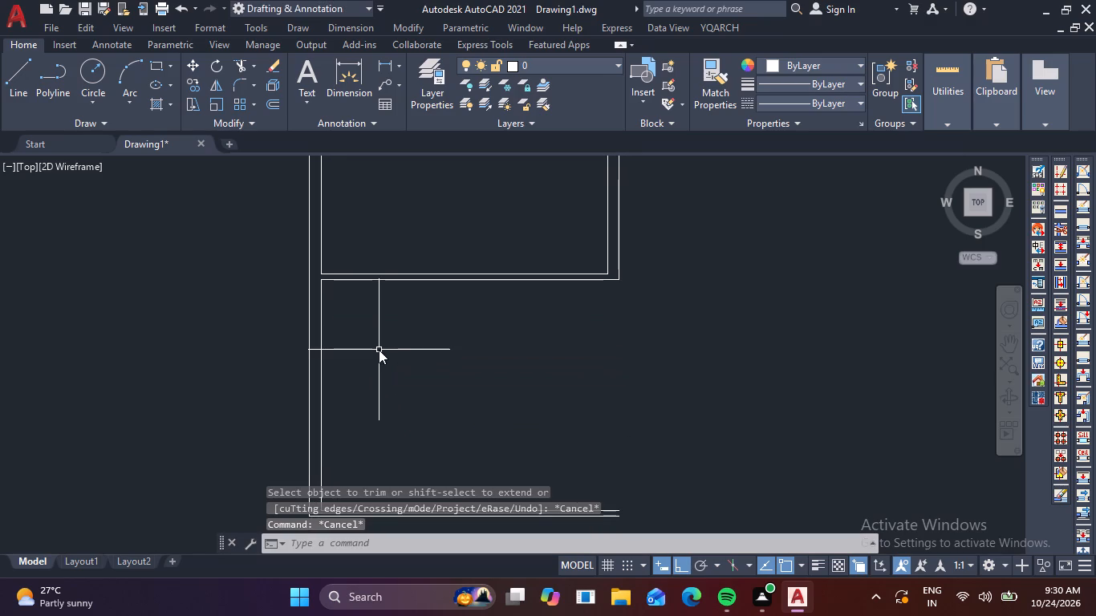
key(Return)
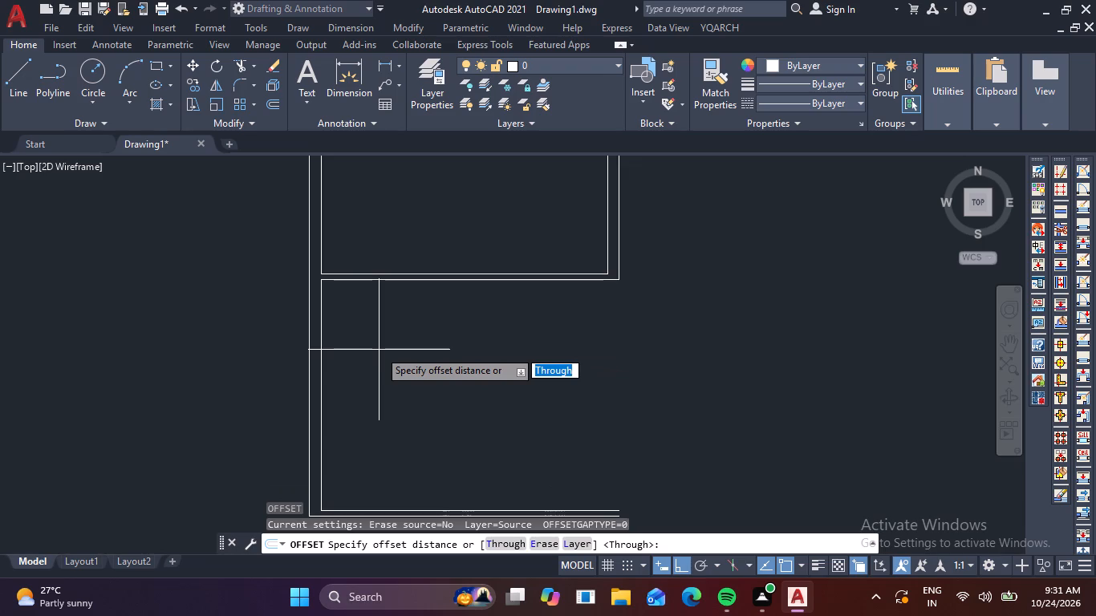
key(4)
text(.4)
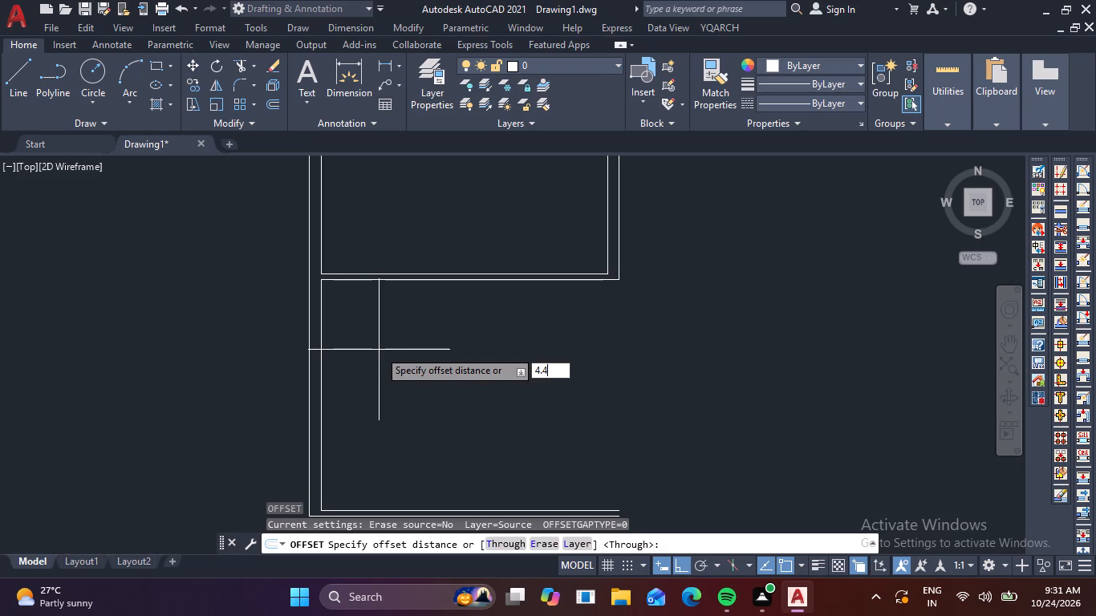
key(Return)
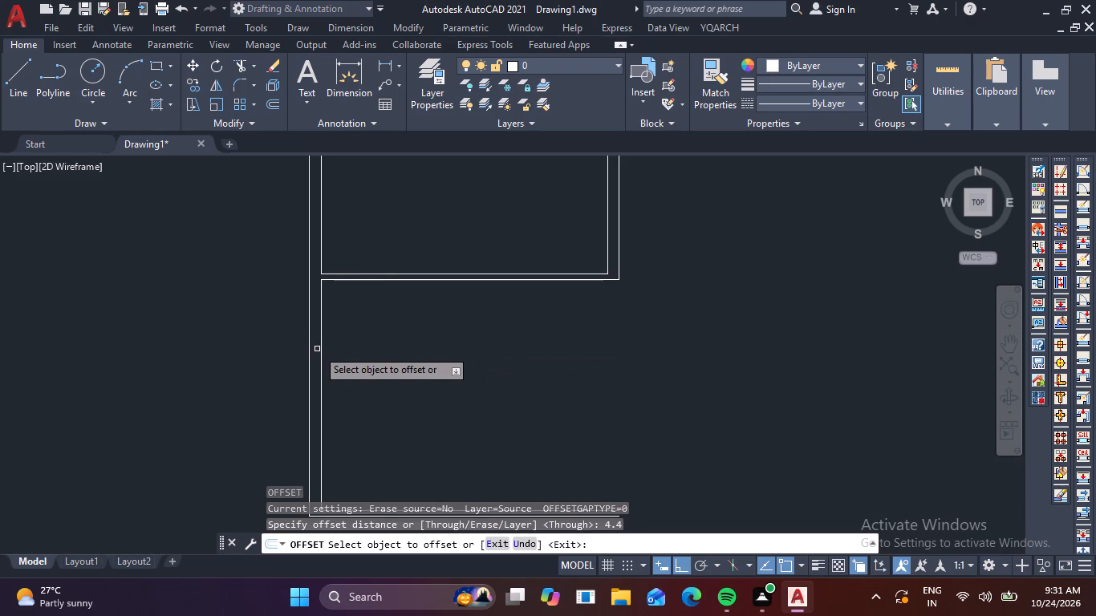
click(320, 350)
click(585, 346)
Offset the new right wall line of the 3.05 room outward by 0.15 for the wall thickness.
middle_drag(552, 364, 519, 318)
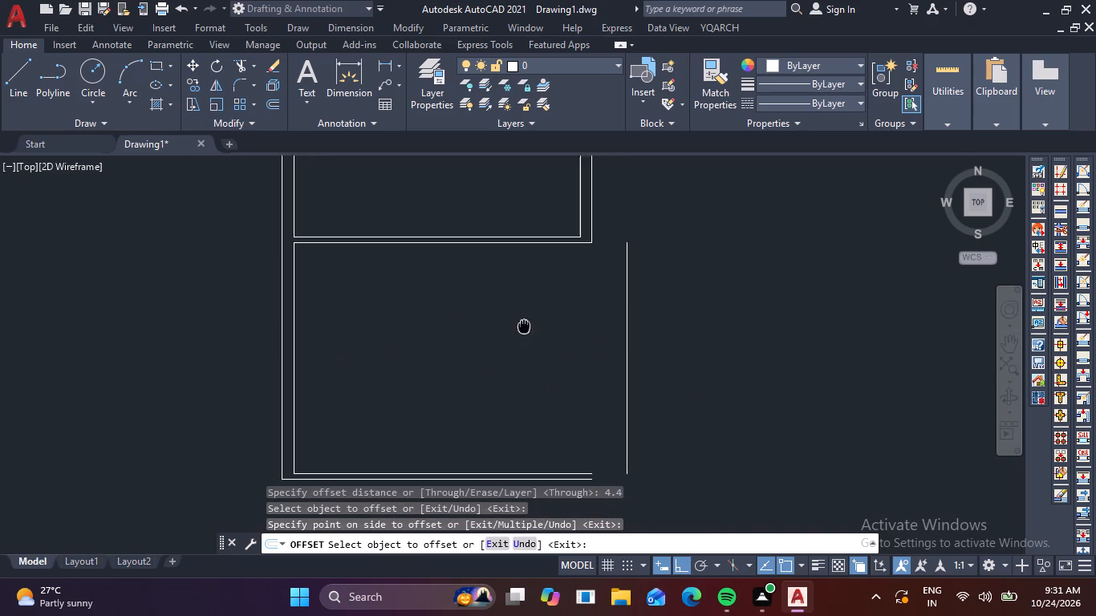
middle_drag(519, 318, 490, 270)
click(593, 323)
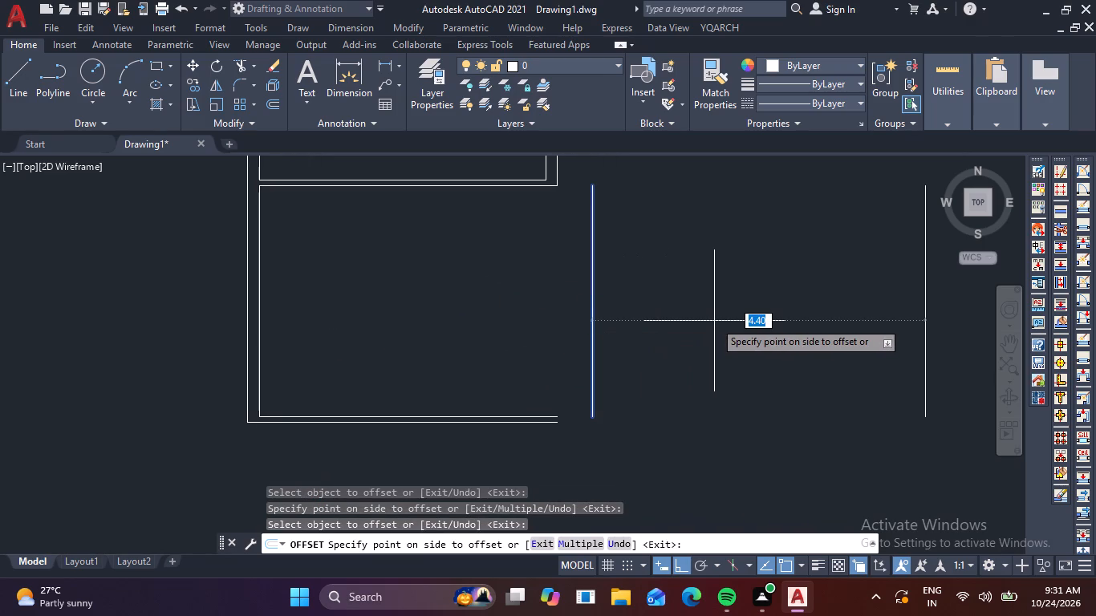
text(.1)
key(5)
key(Return)
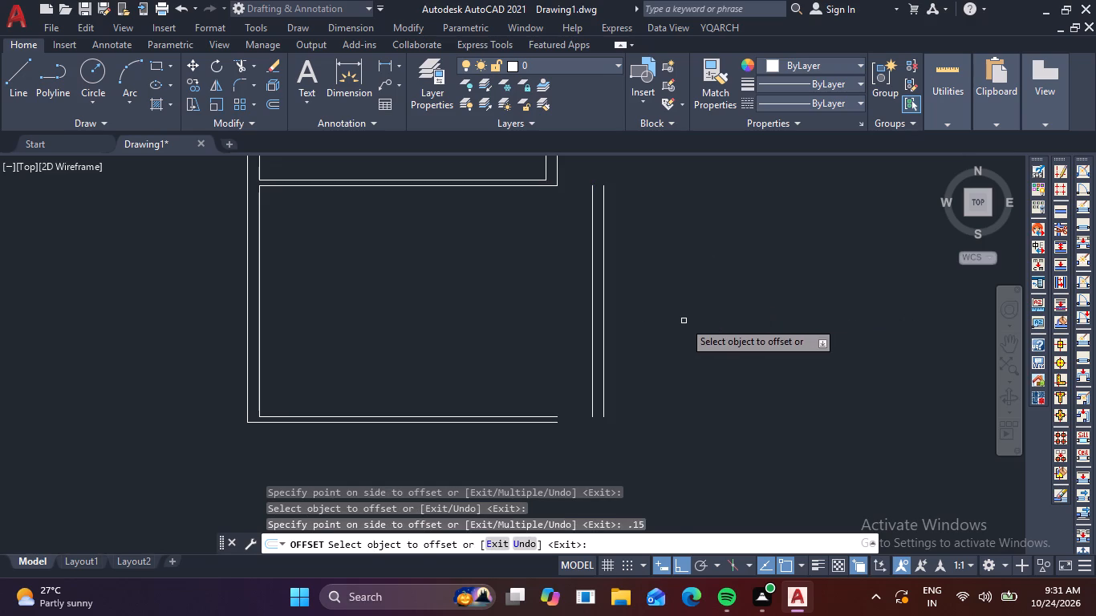
key(Escape)
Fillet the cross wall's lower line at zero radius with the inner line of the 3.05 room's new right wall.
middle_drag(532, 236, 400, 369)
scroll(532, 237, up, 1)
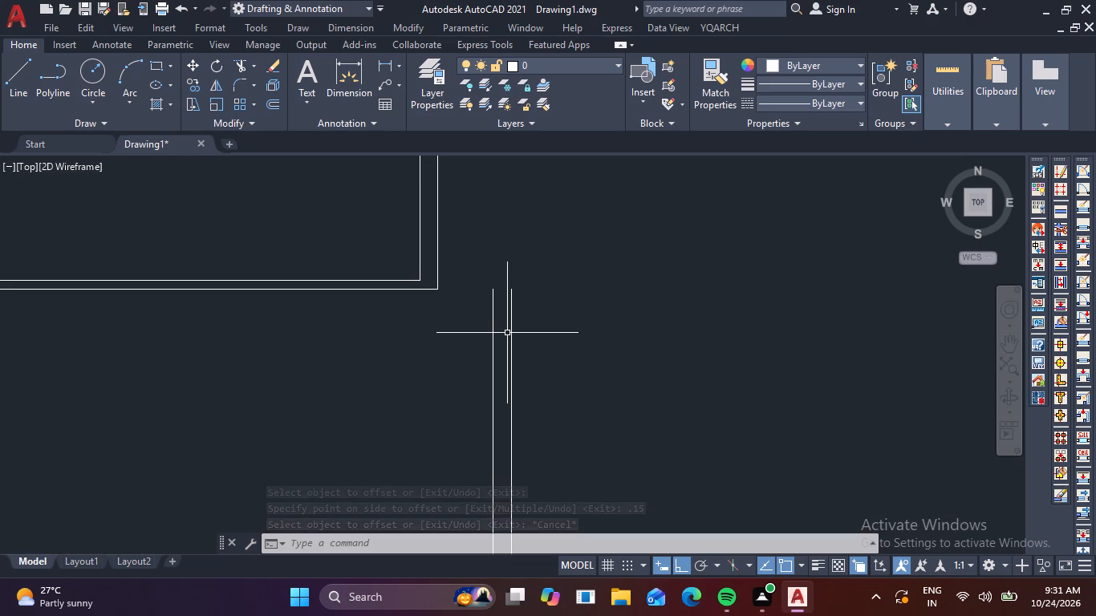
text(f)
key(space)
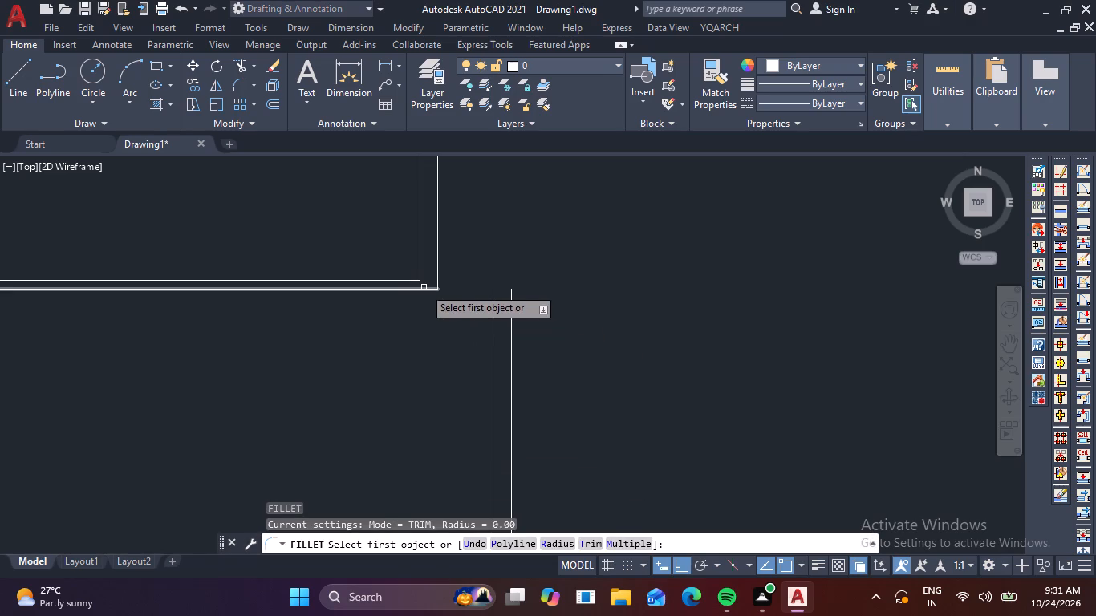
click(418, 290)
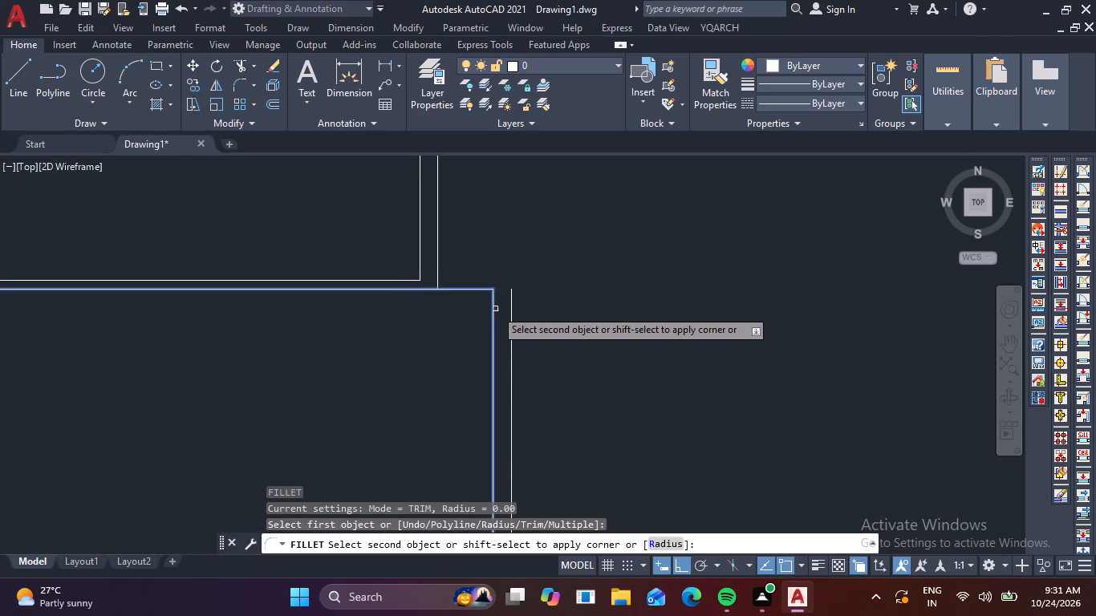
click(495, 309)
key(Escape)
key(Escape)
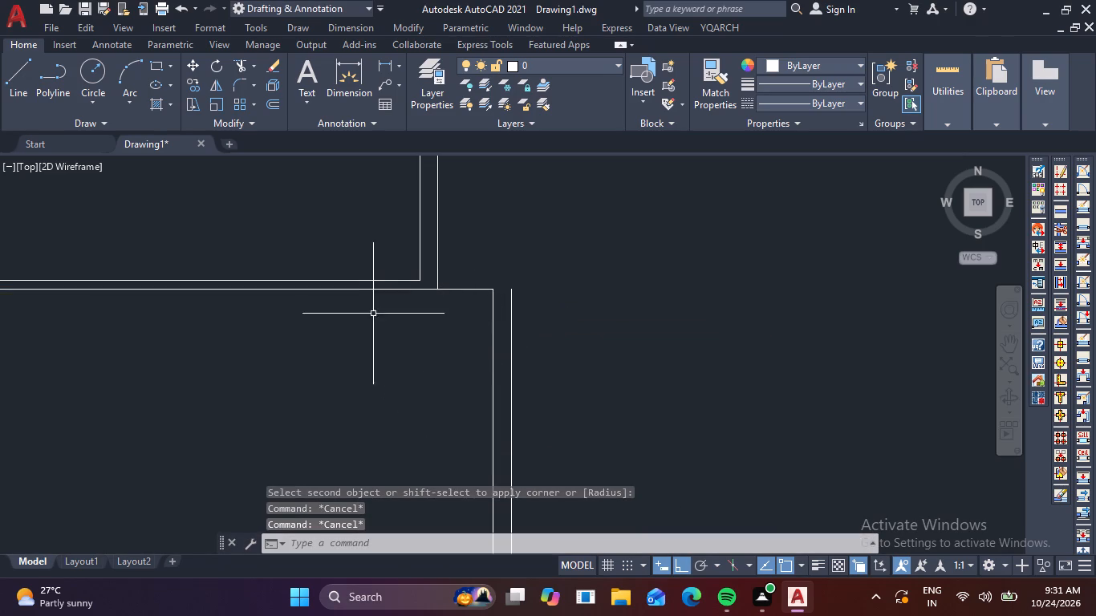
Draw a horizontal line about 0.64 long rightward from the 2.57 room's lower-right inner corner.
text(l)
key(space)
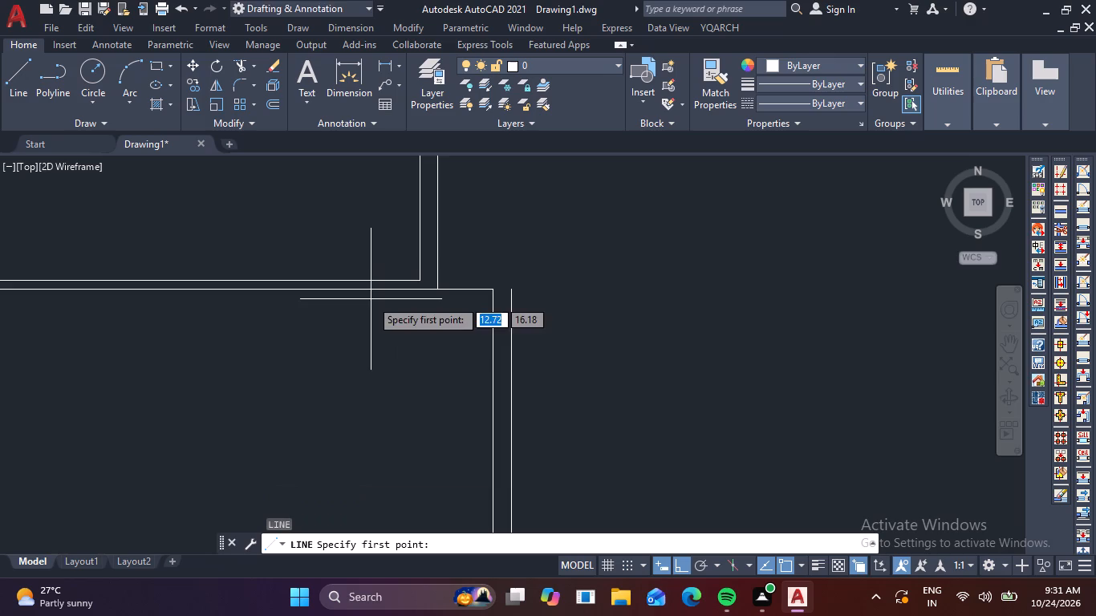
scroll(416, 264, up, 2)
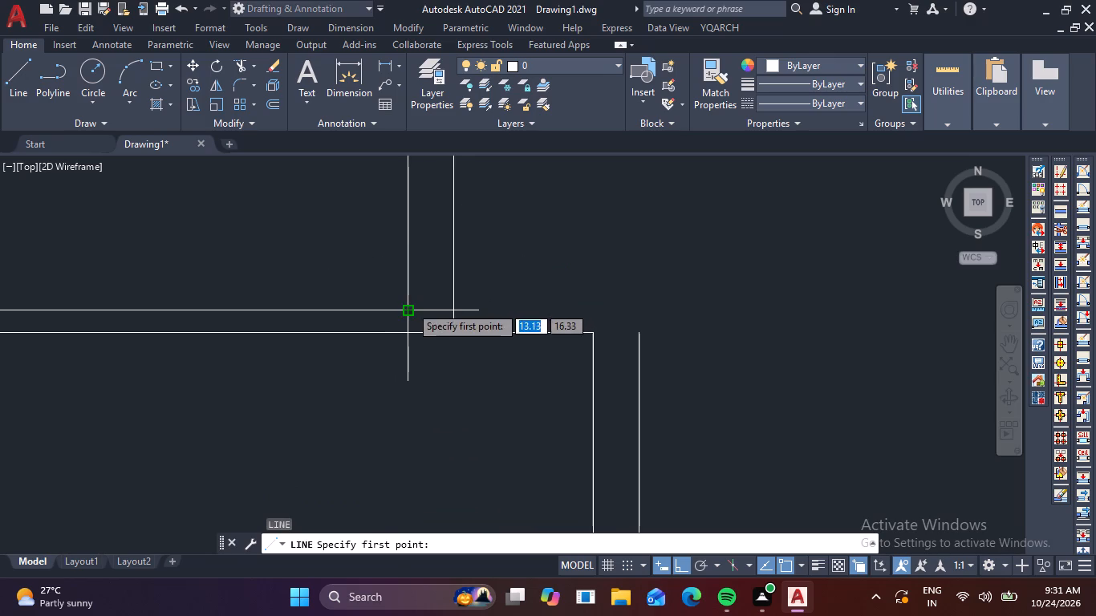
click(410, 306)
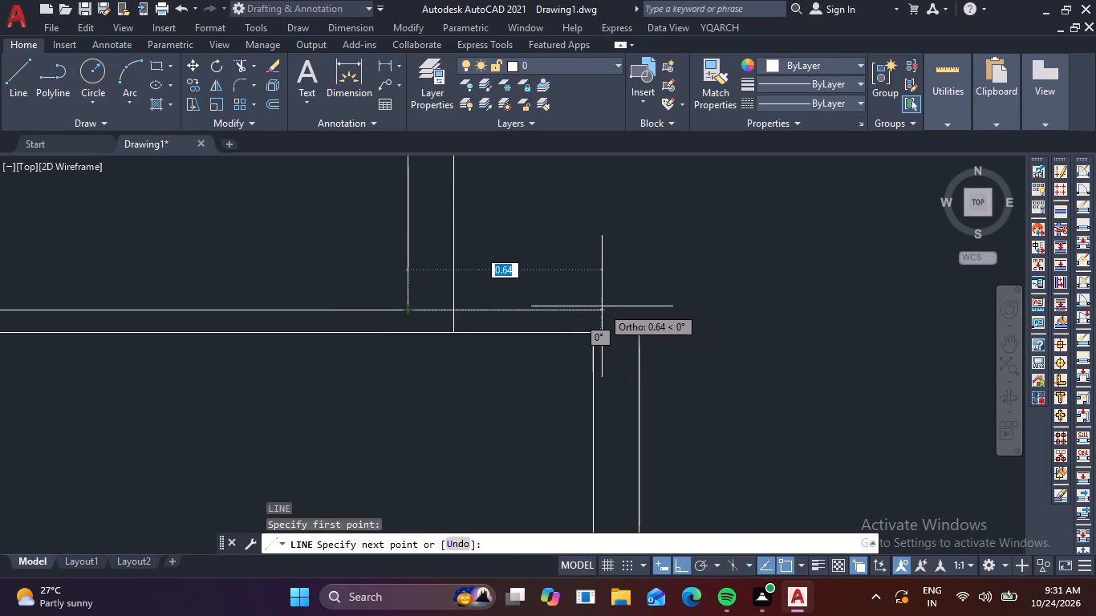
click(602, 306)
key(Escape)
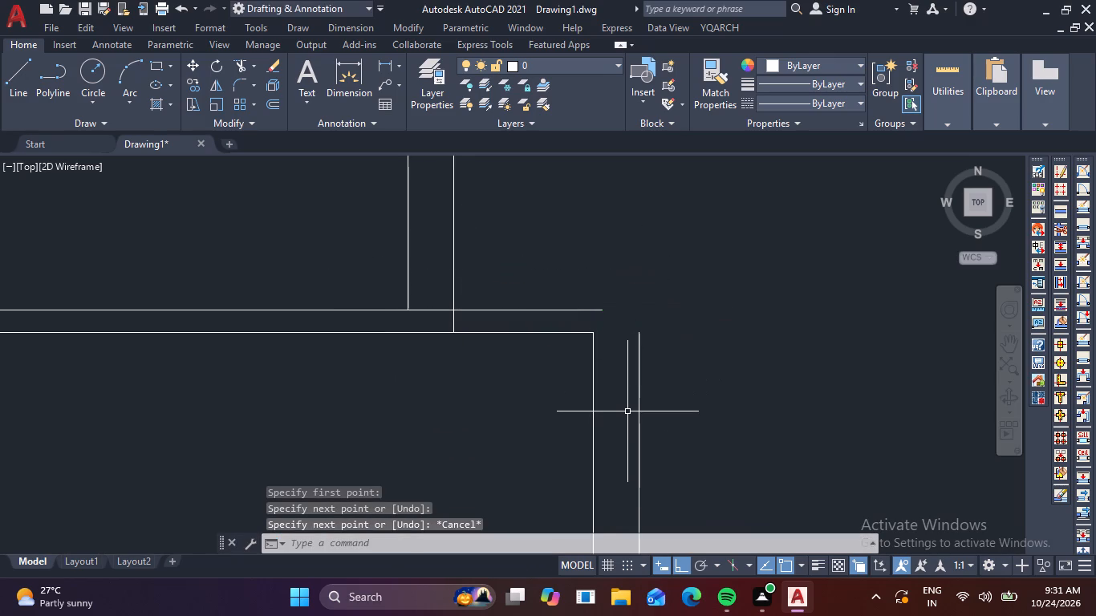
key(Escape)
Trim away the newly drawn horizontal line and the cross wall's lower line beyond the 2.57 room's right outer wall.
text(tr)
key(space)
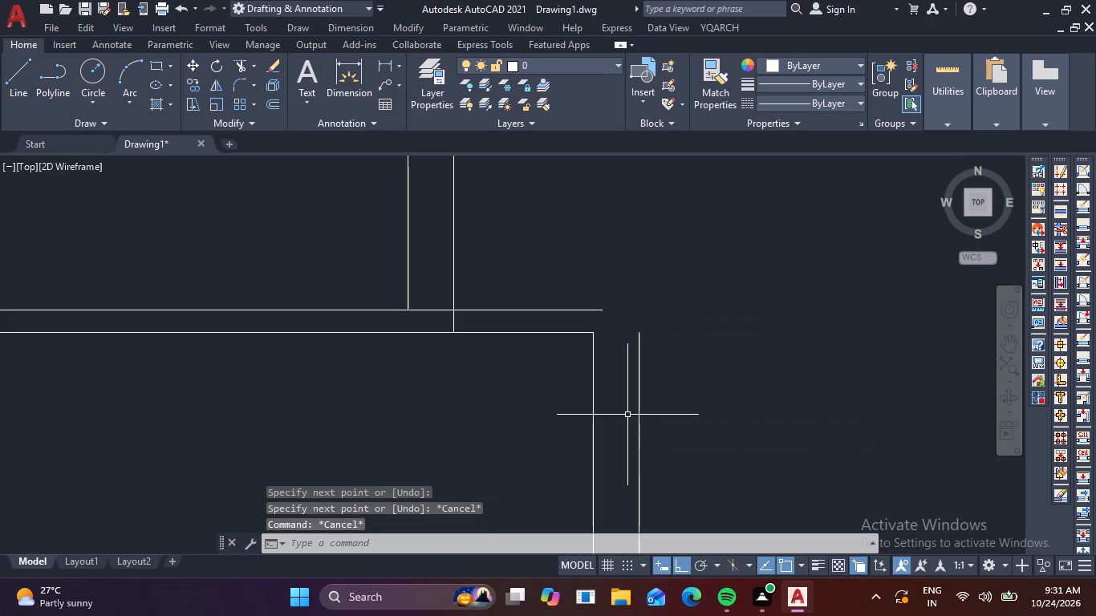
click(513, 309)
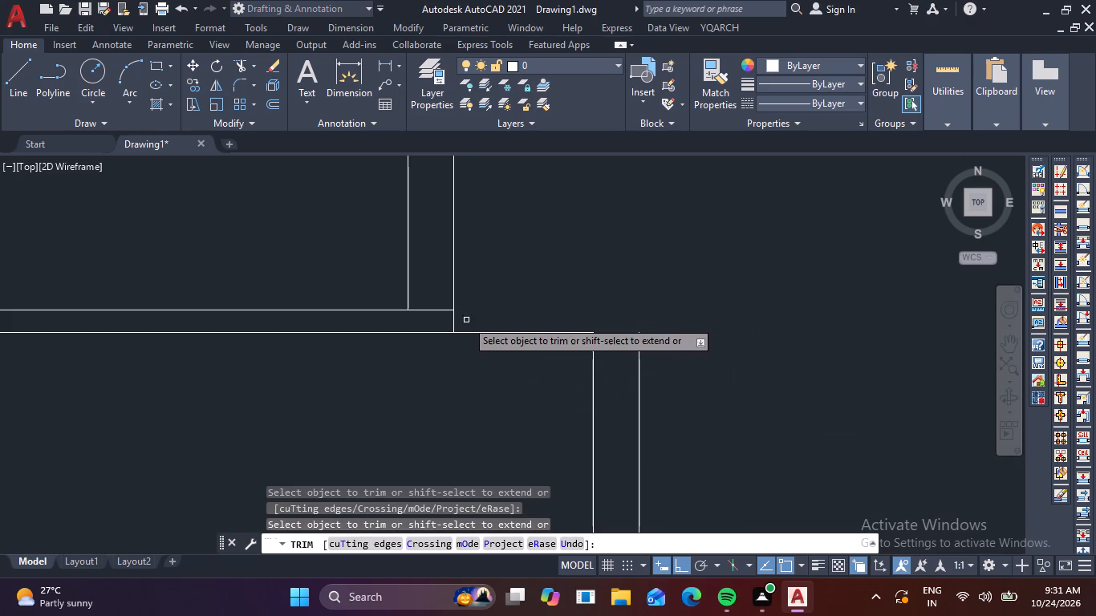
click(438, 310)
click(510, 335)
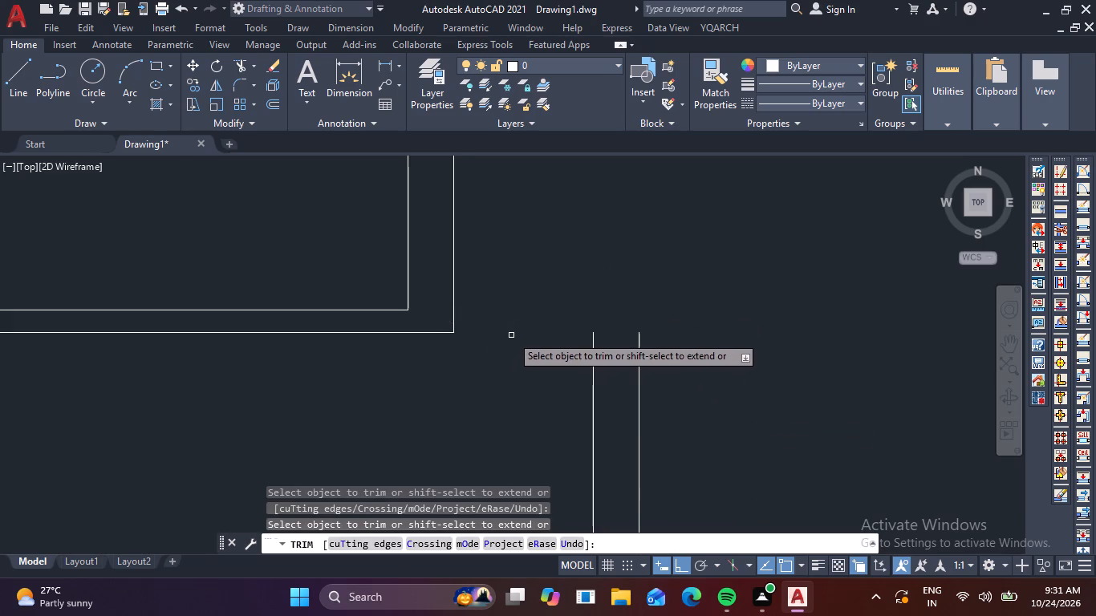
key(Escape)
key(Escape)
Draw a line from the top of the 3.05 room's inner right wall line to the 2.57 room's lower-right outer corner.
text(l)
key(space)
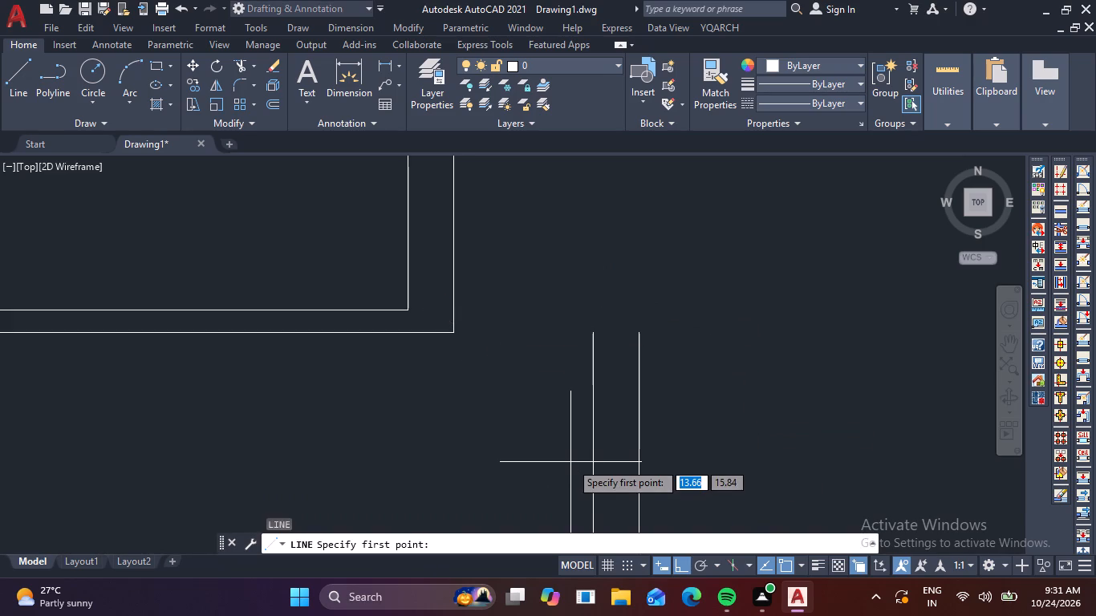
click(594, 330)
click(457, 334)
key(Escape)
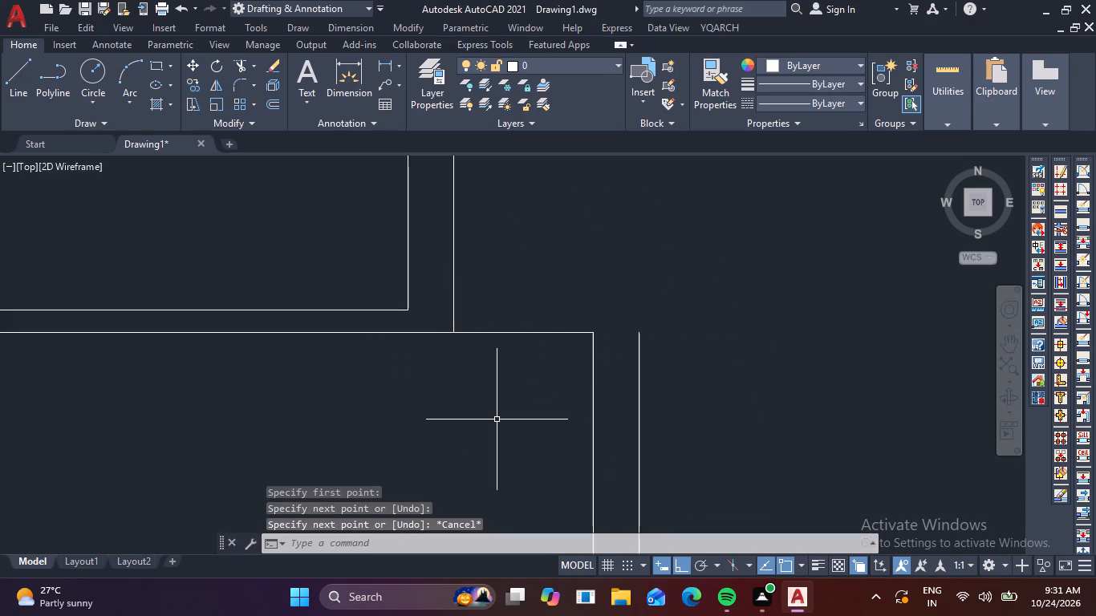
Offset the short connecting line upward by 0.15.
key(o)
key(Return)
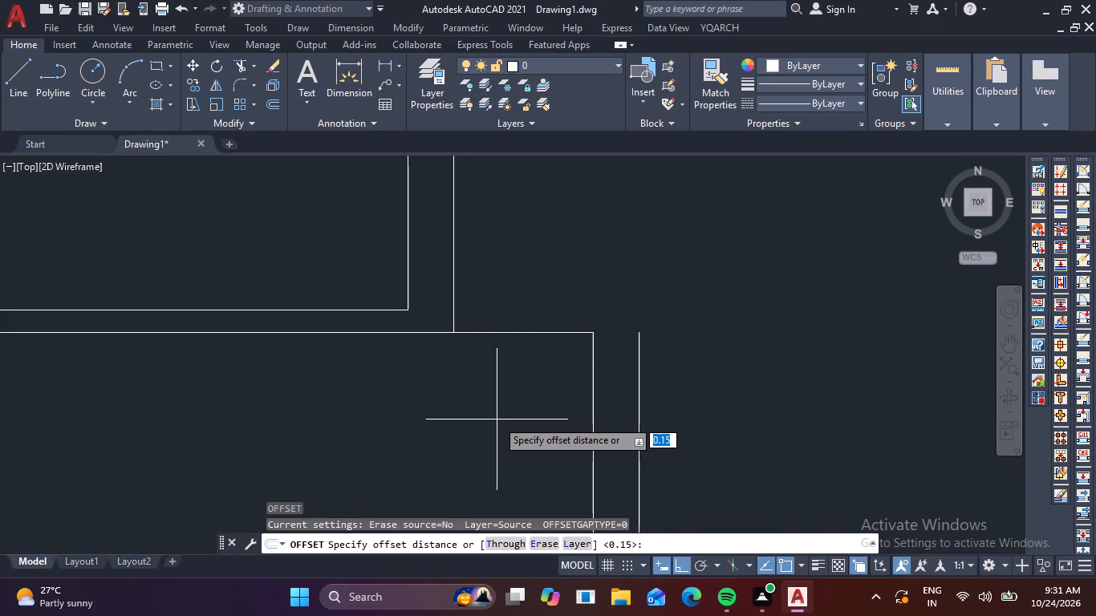
text(1.)
key(BackSpace)
key(BackSpace)
text(.15)
key(Return)
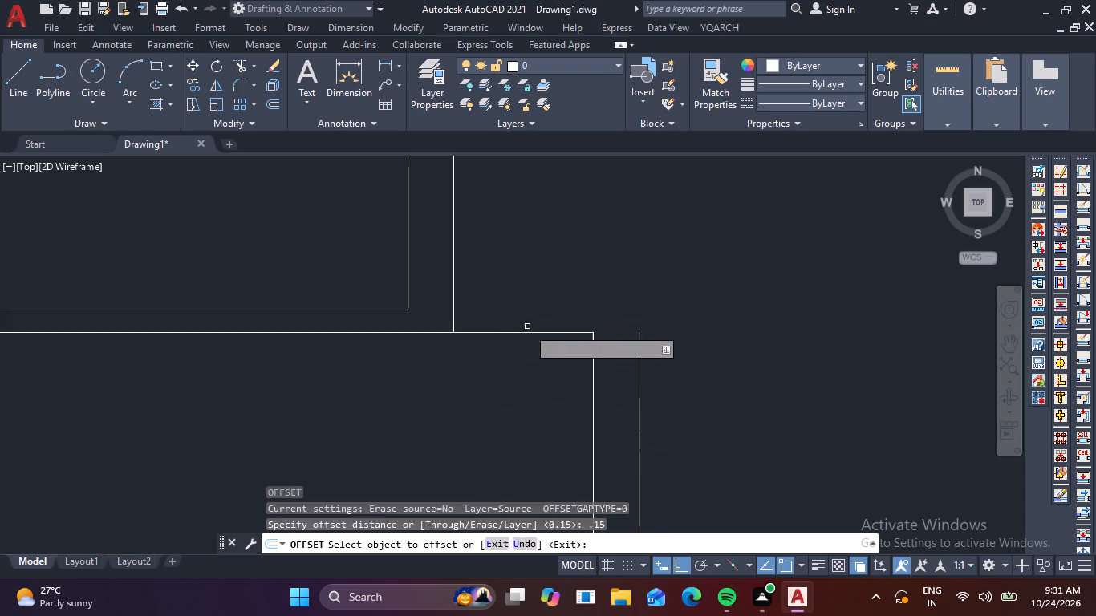
click(529, 333)
click(550, 284)
key(Escape)
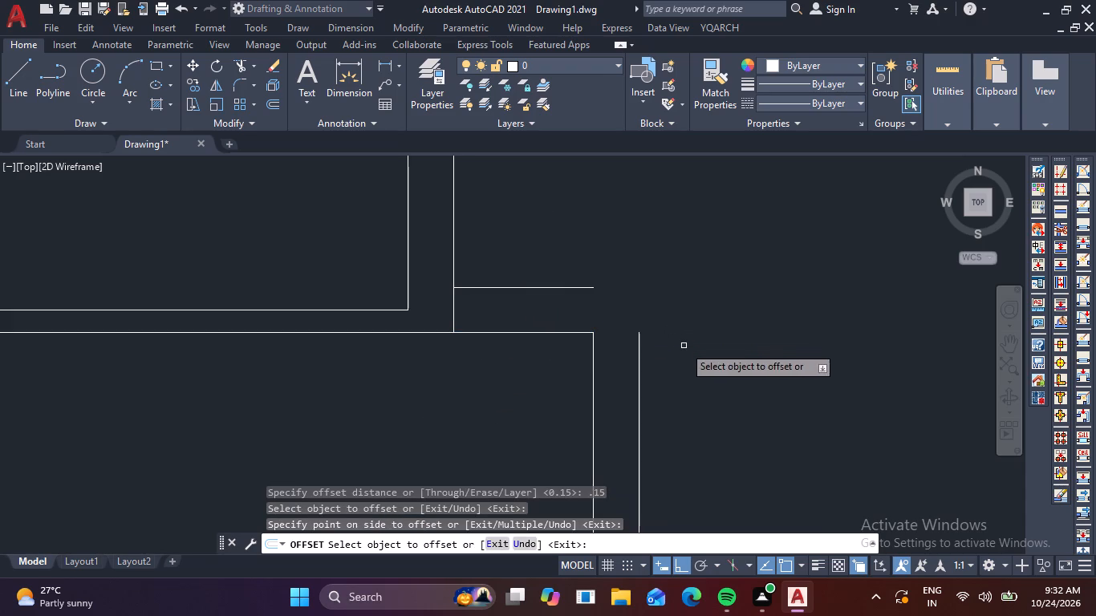
Fillet the 3.05 room's outer right wall line at zero radius with the upper line of the short connecting wall.
text(f)
key(space)
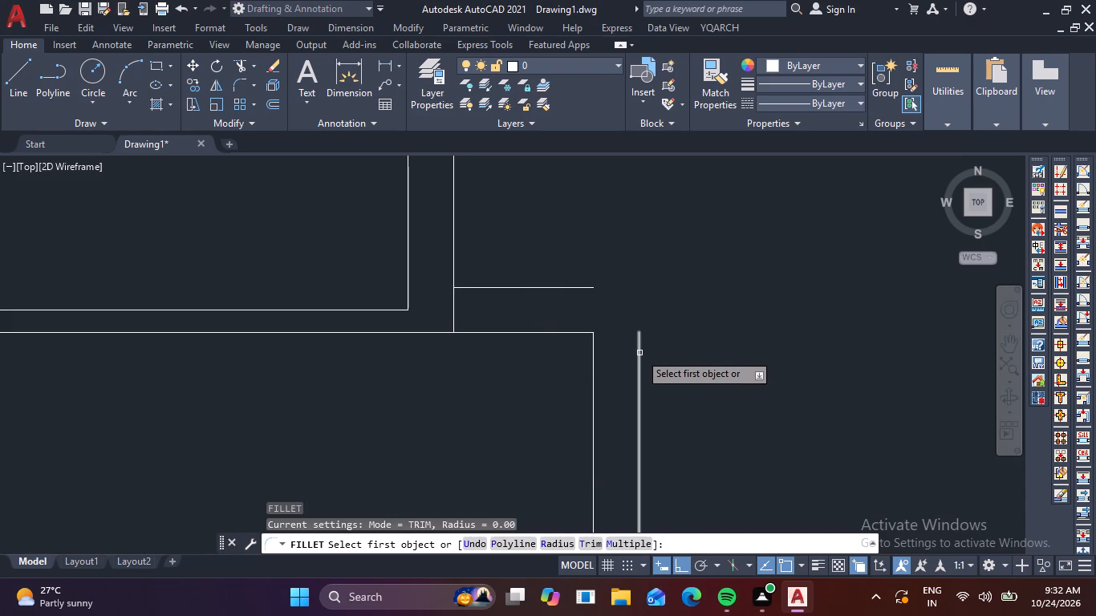
click(639, 353)
click(584, 289)
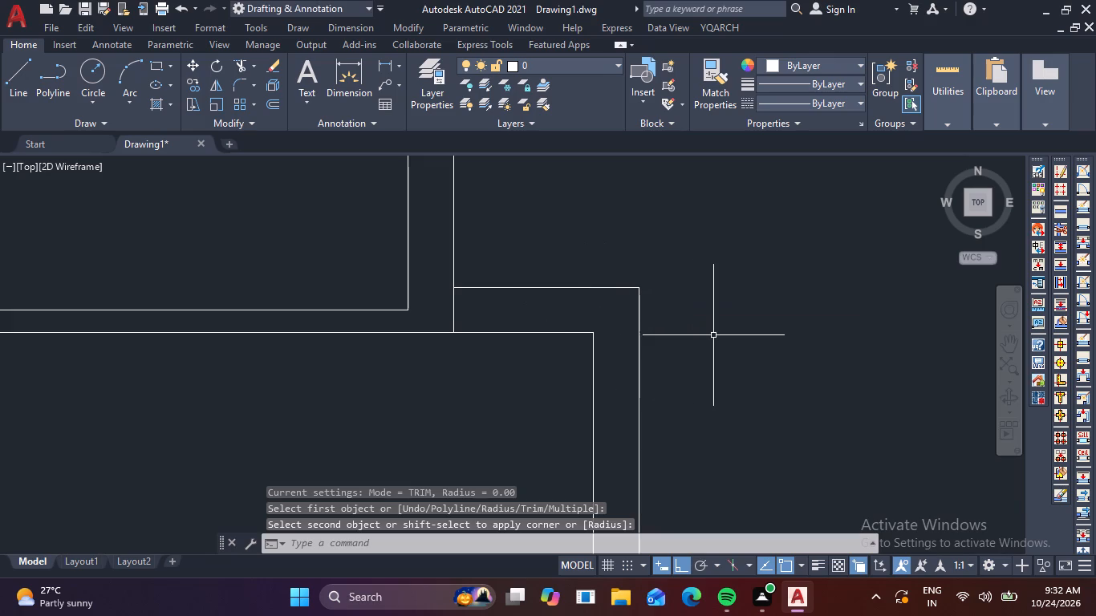
key(Escape)
key(Escape)
Trim the 2.57 room's outer right wall line where it crosses the short connecting wall.
text(tr)
key(space)
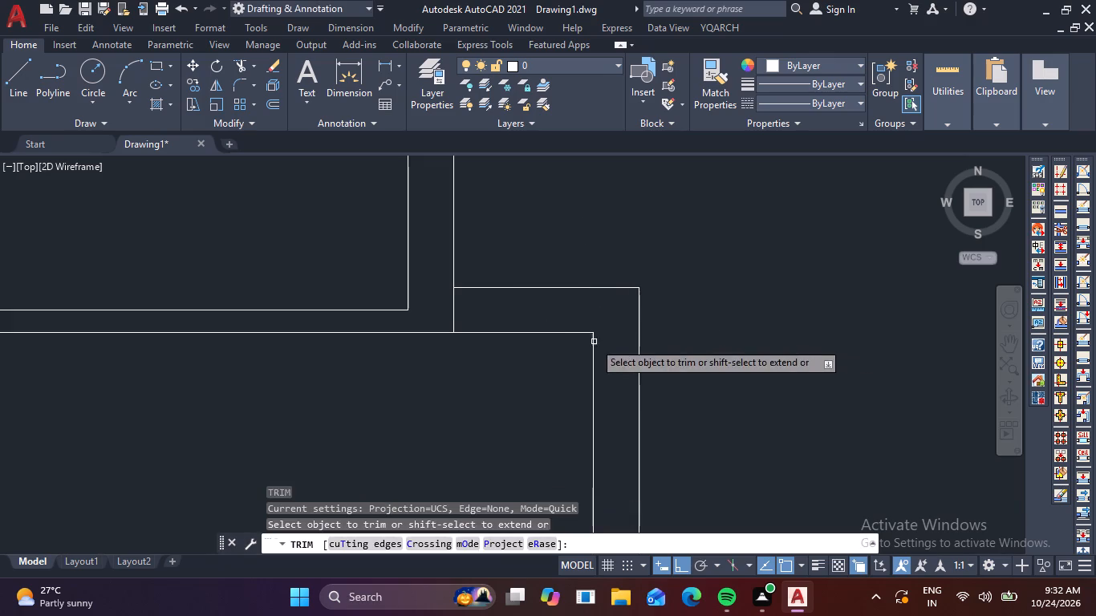
click(470, 308)
click(439, 305)
key(Escape)
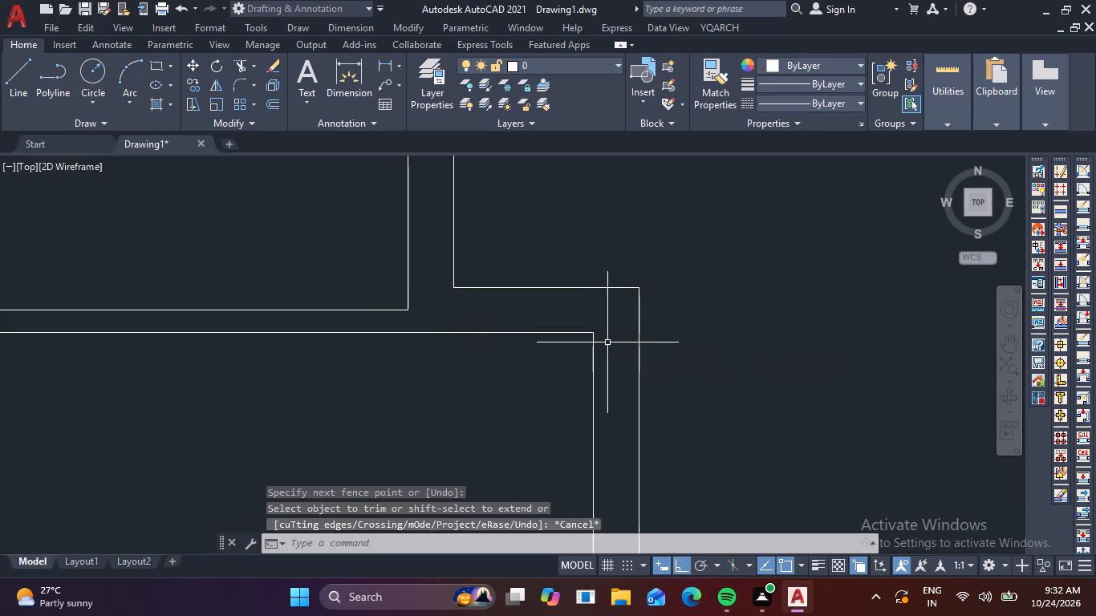
key(Escape)
Close the 3.05 room's lower-right corner by filleting its inner and outer wall lines at zero radius.
scroll(675, 341, down, 3)
scroll(738, 370, down, 1)
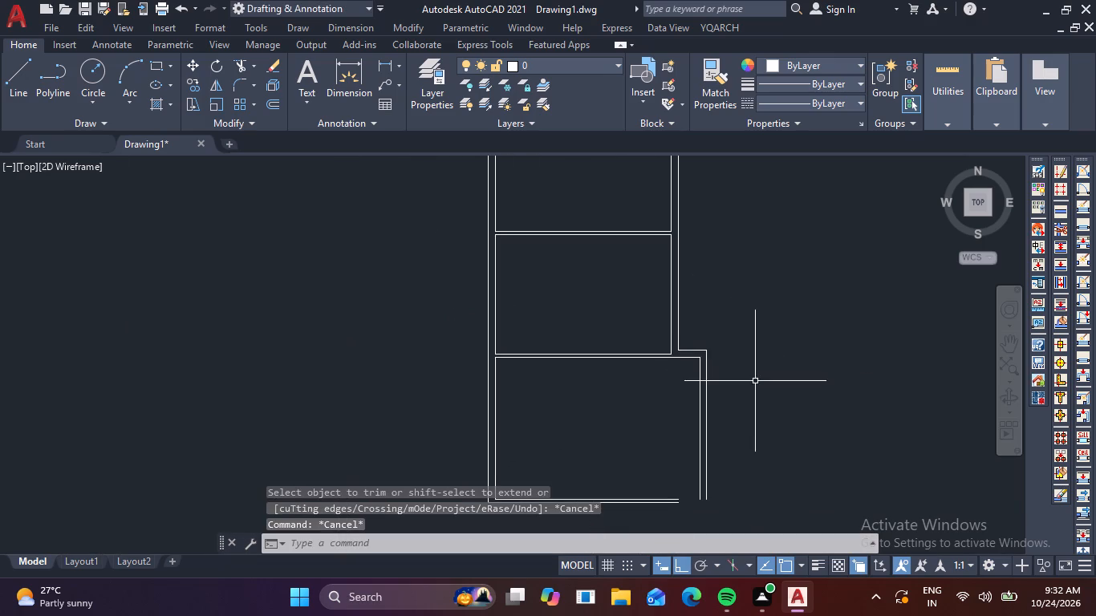
middle_drag(753, 390, 720, 245)
text(f)
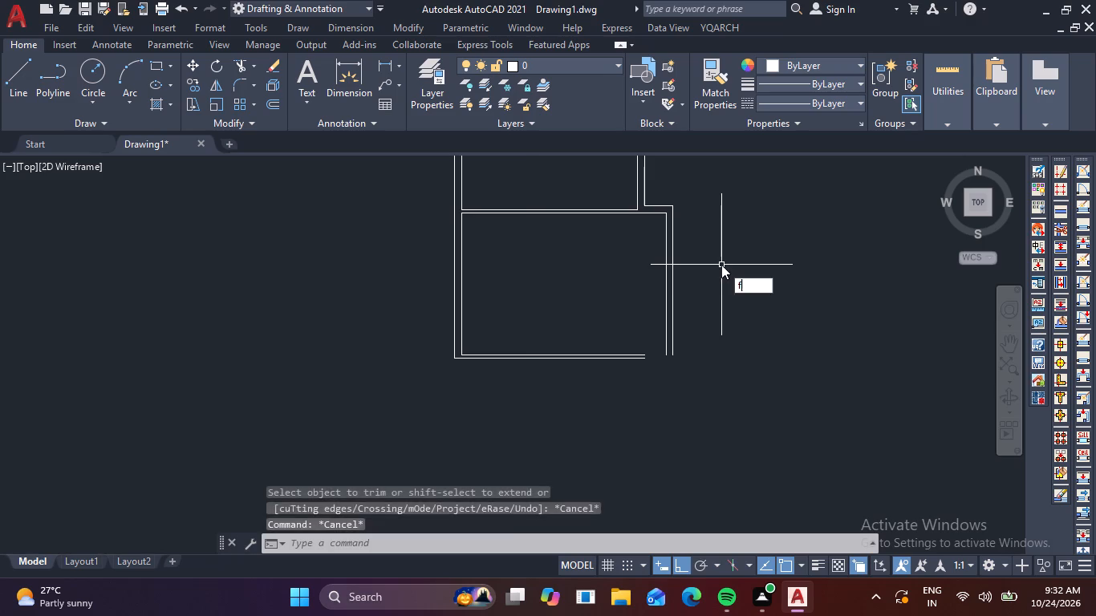
key(space)
scroll(667, 330, up, 3)
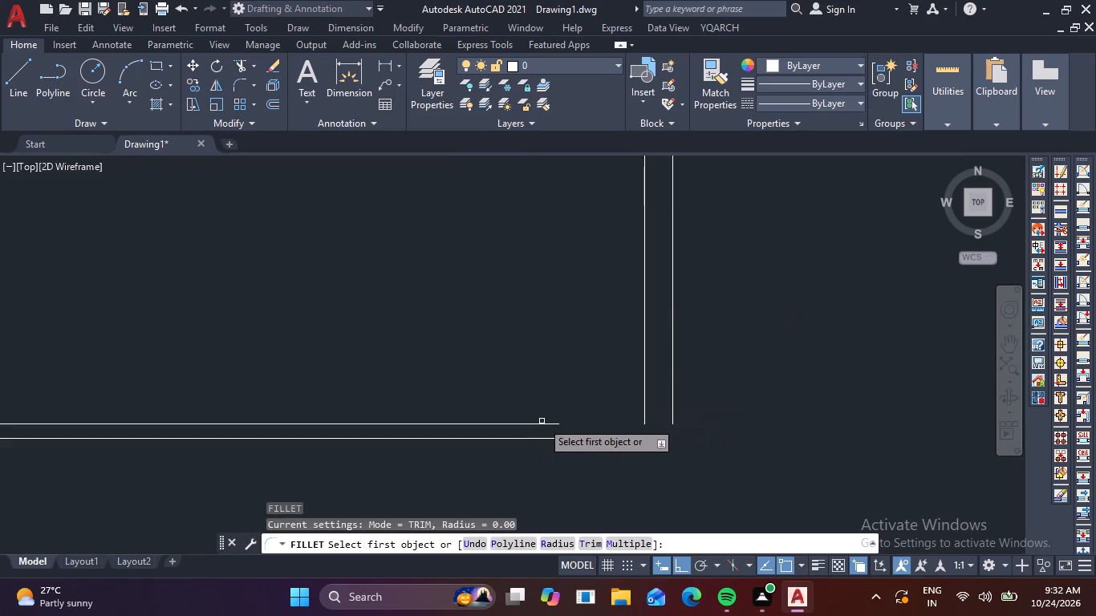
click(542, 421)
click(546, 423)
click(644, 401)
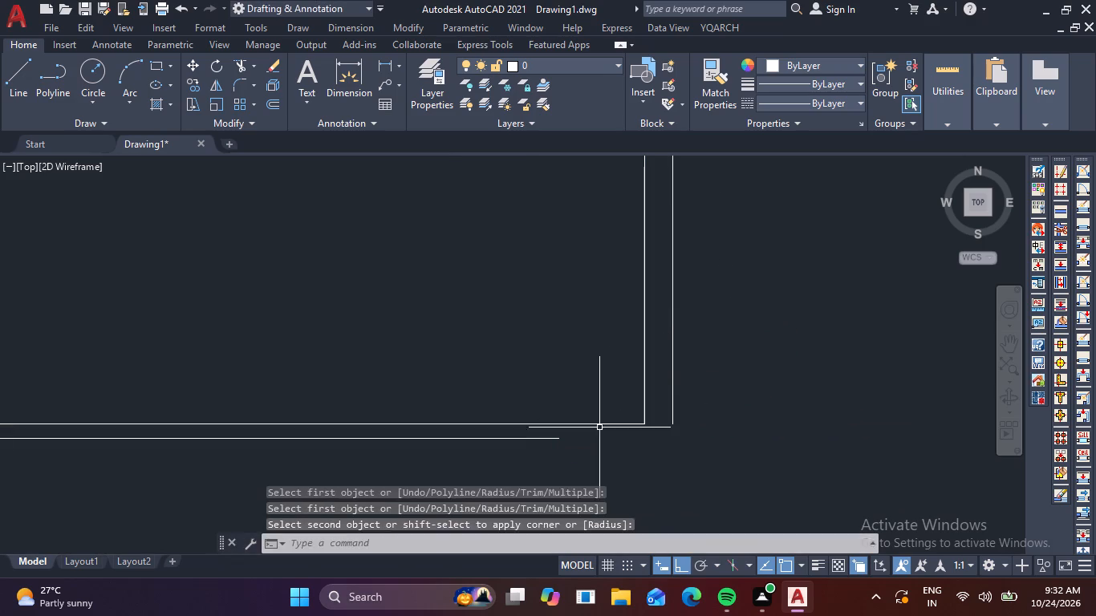
key(space)
click(551, 436)
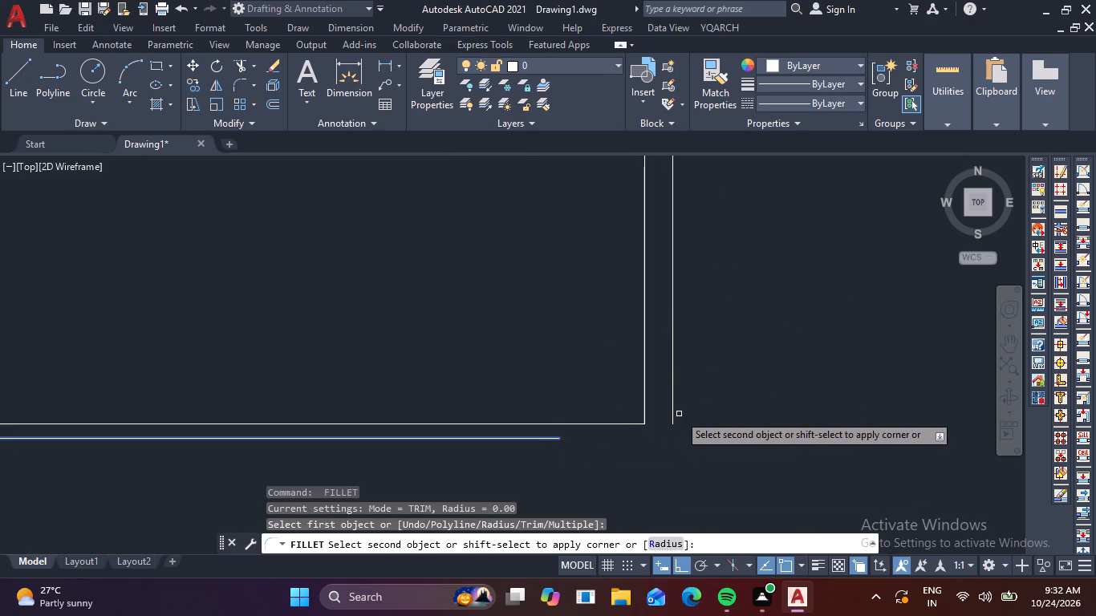
click(673, 412)
key(Escape)
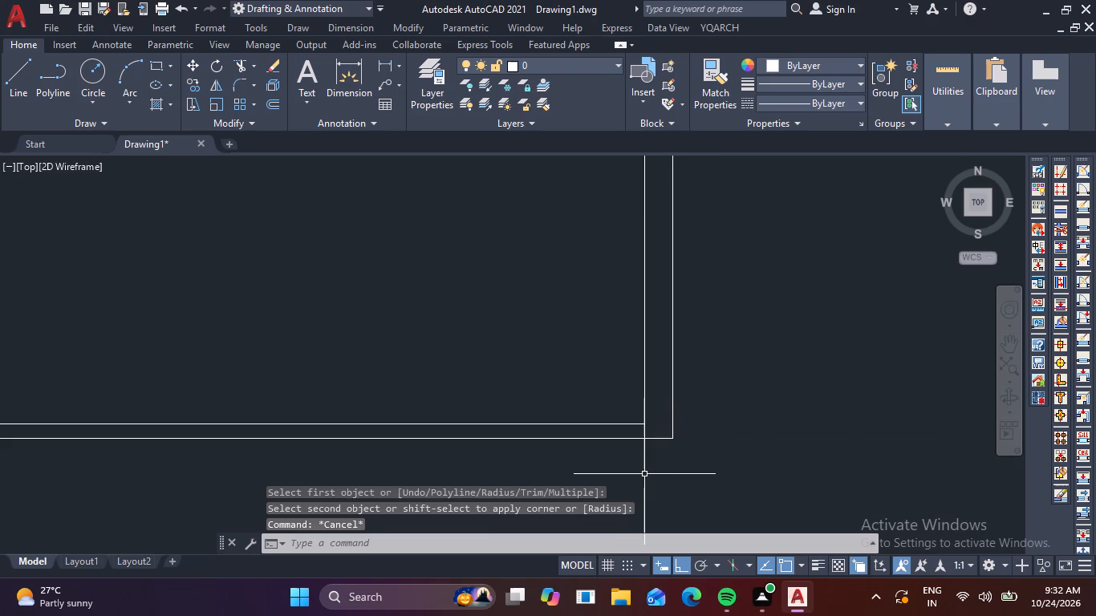
key(Escape)
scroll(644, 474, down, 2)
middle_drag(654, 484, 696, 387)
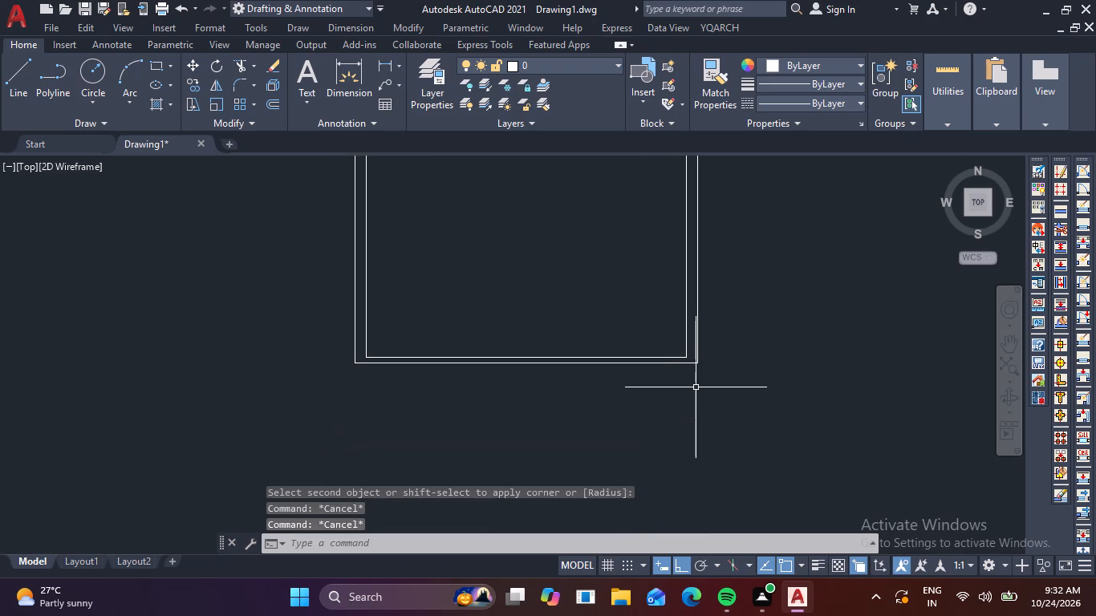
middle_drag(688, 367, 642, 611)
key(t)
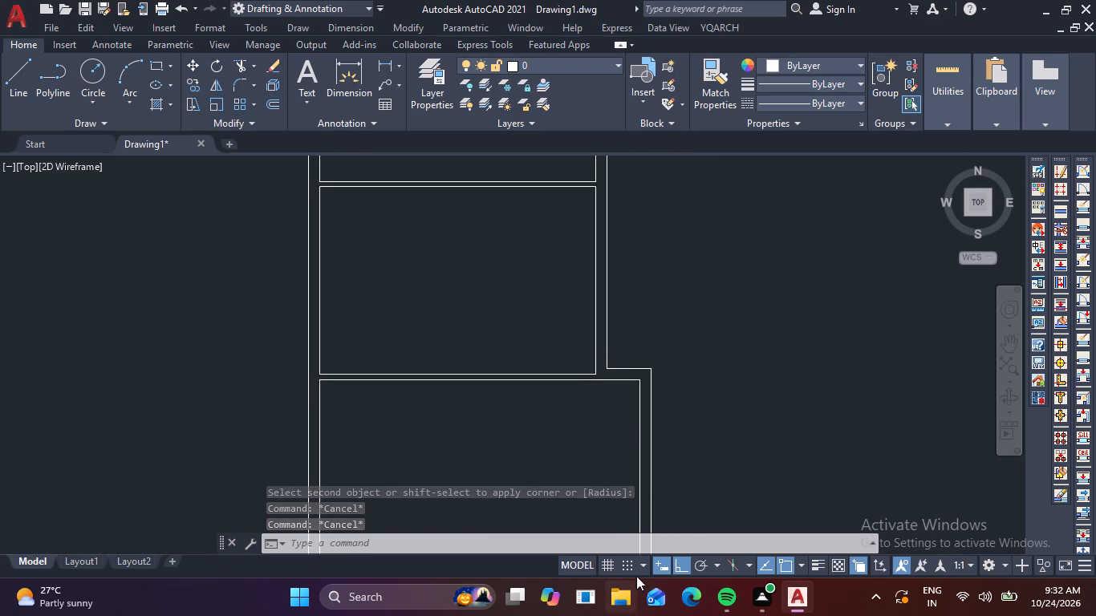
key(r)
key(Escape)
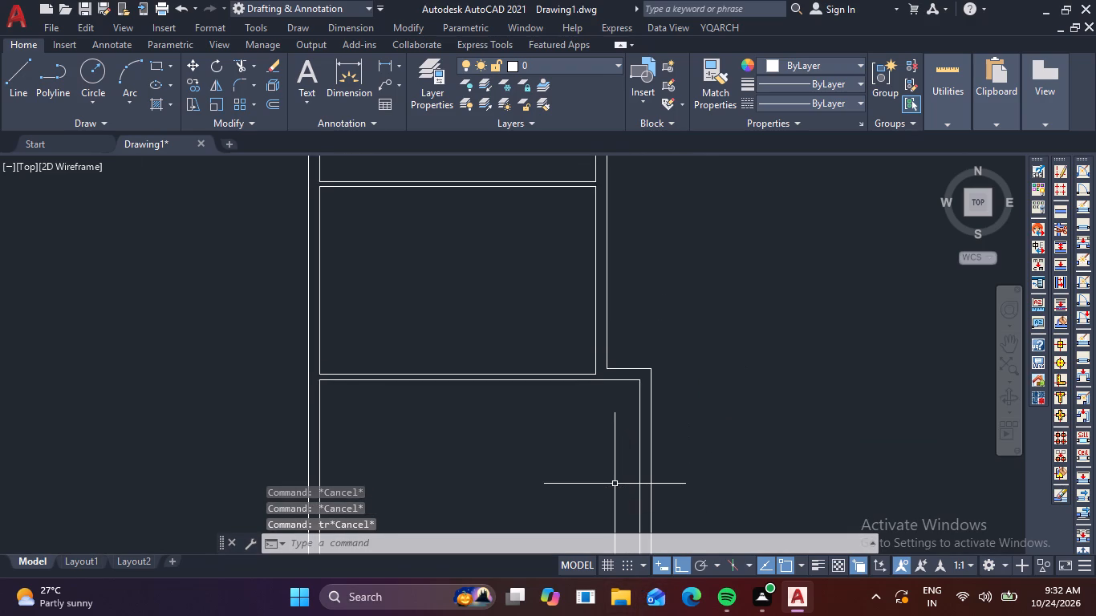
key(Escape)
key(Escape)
Offset the 3.05 room's outer bottom wall line downward by 2.1.
scroll(603, 464, down, 3)
middle_drag(596, 480, 530, 278)
scroll(532, 323, up, 4)
middle_drag(566, 323, 788, 433)
middle_click(864, 456)
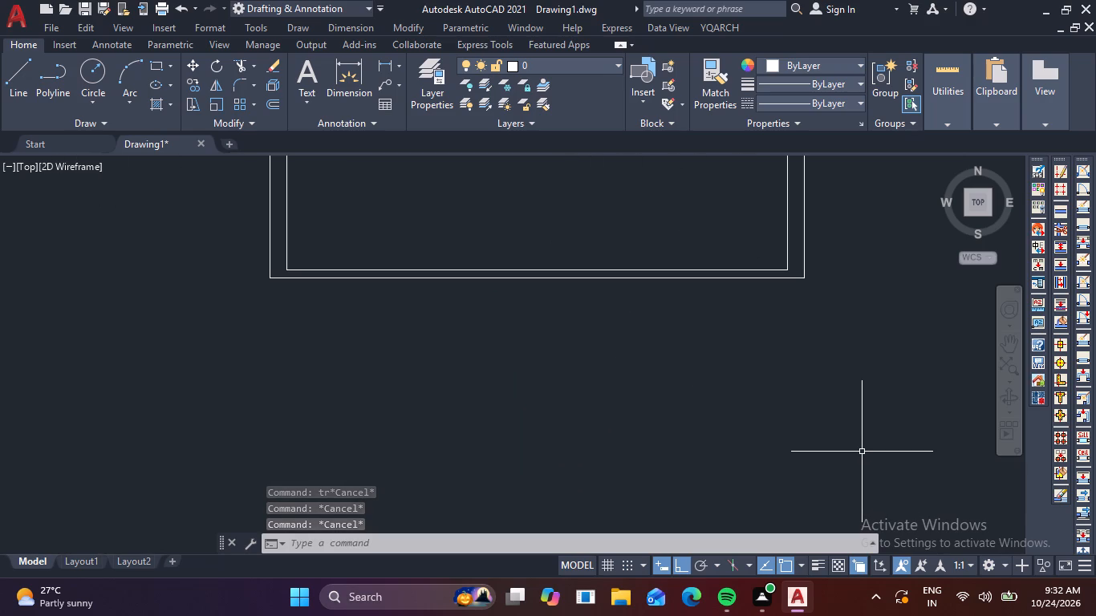
key(o)
key(Return)
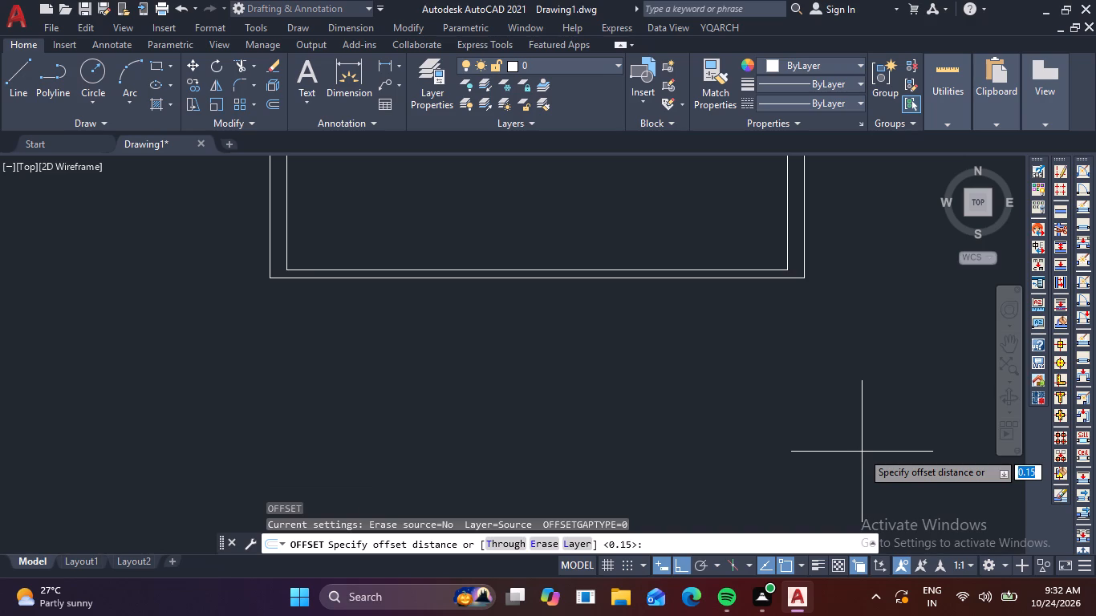
text(2.)
key(1)
key(Return)
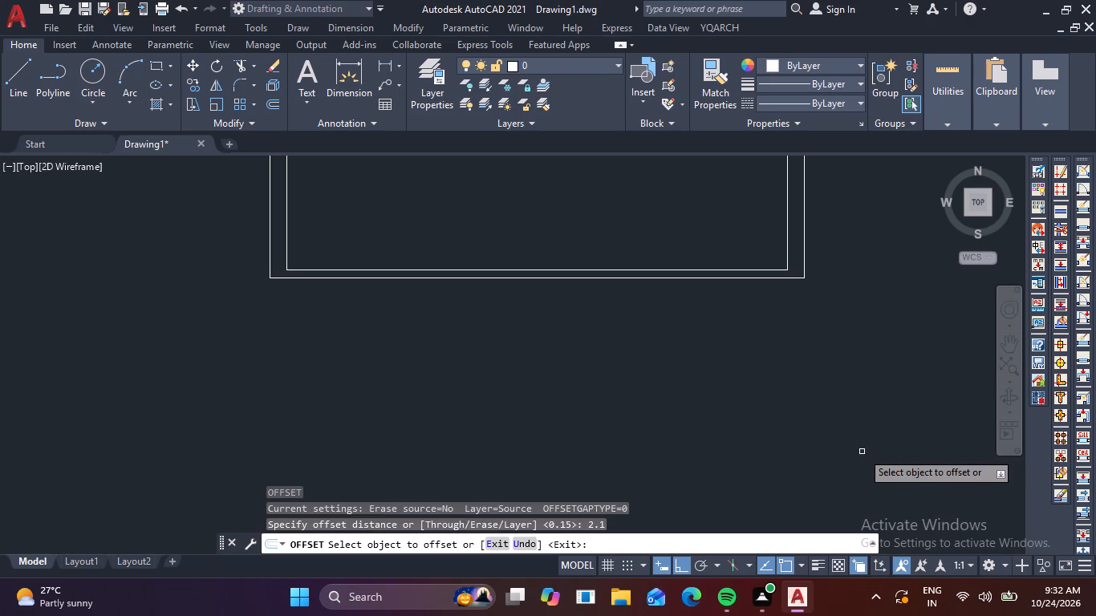
click(696, 279)
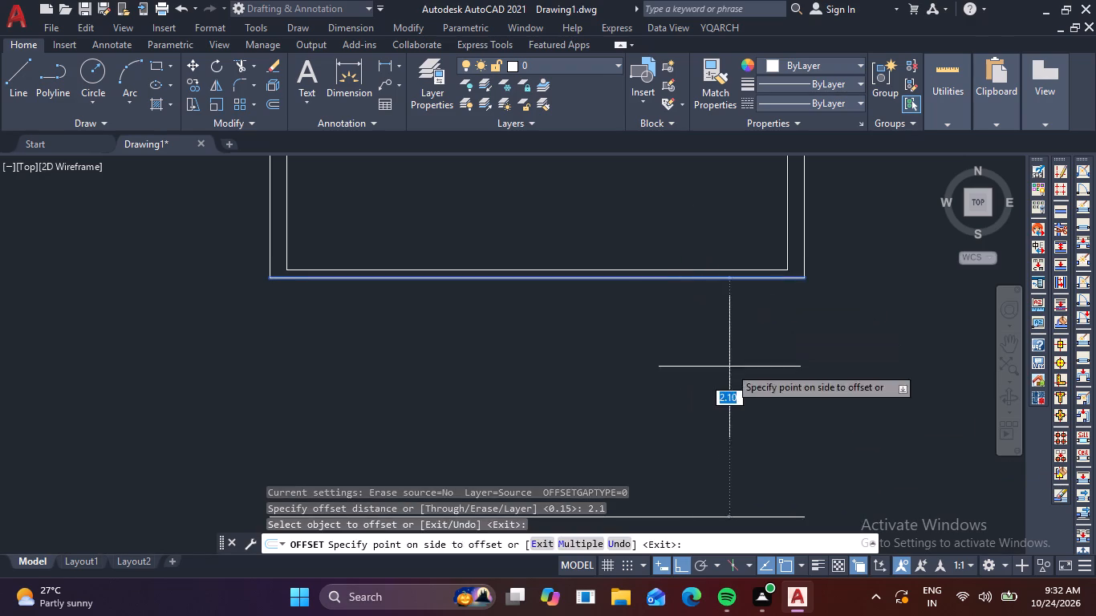
click(729, 374)
Offset the new lower wall line downward by 0.15 to form the double-line bottom wall.
scroll(730, 374, down, 2)
middle_drag(735, 389, 685, 309)
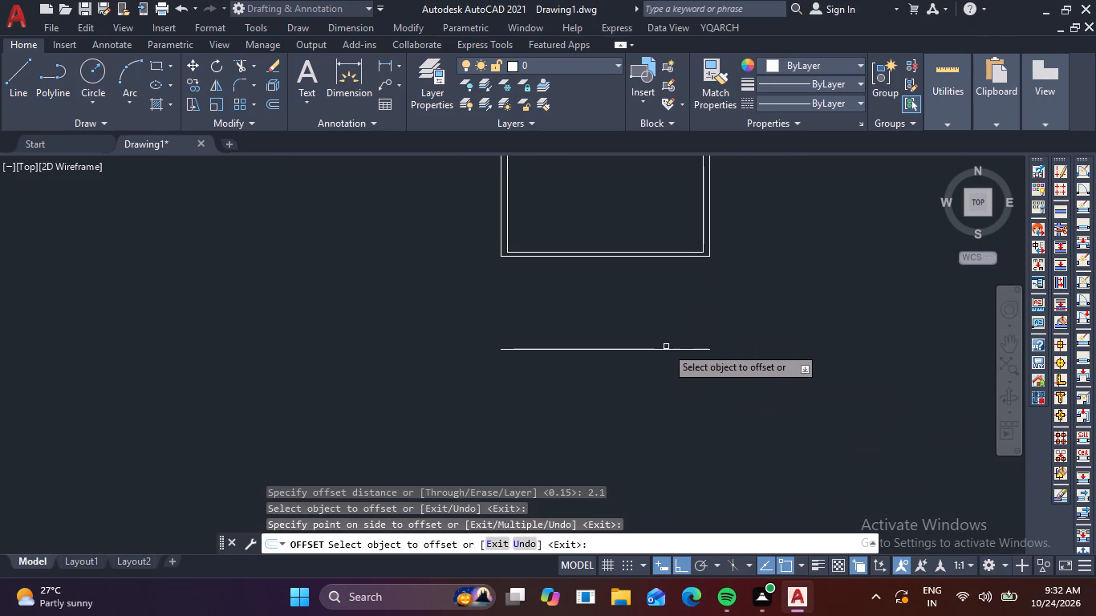
click(666, 348)
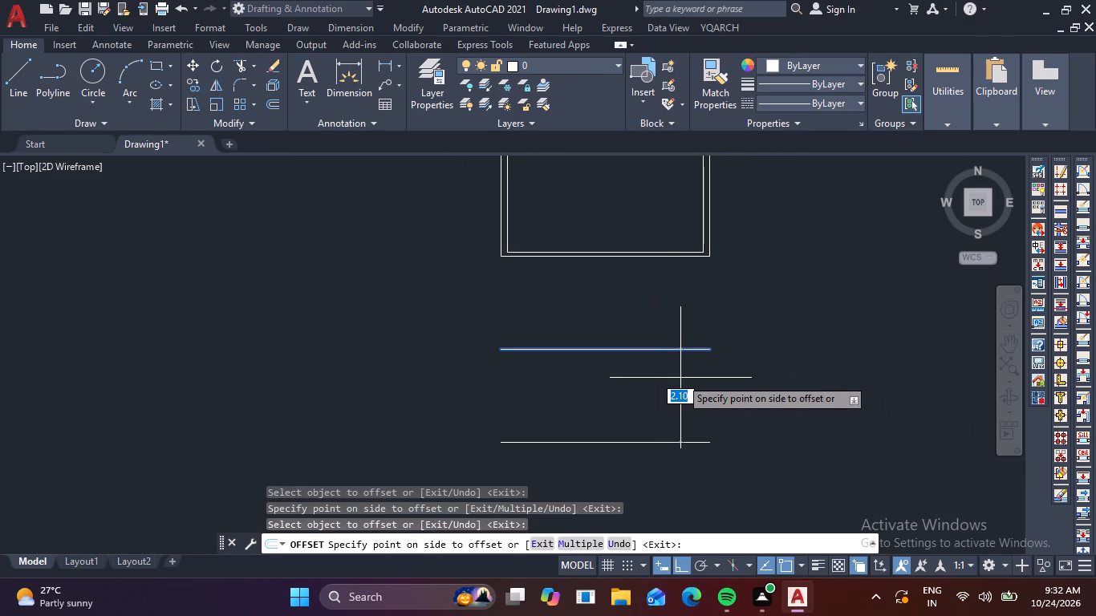
text(.1)
key(5)
key(Return)
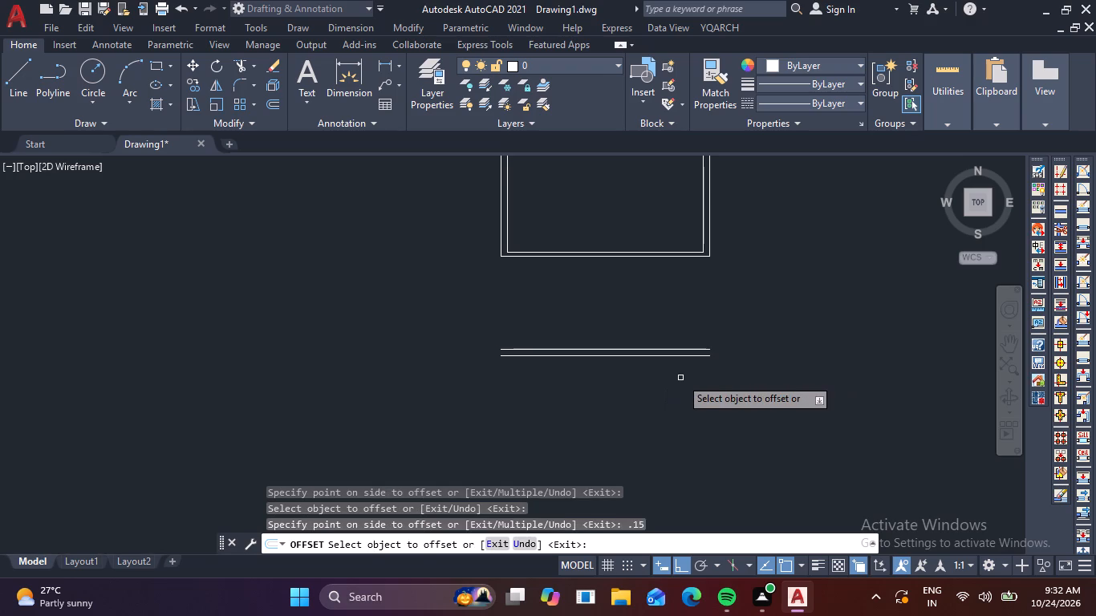
key(Escape)
key(Escape)
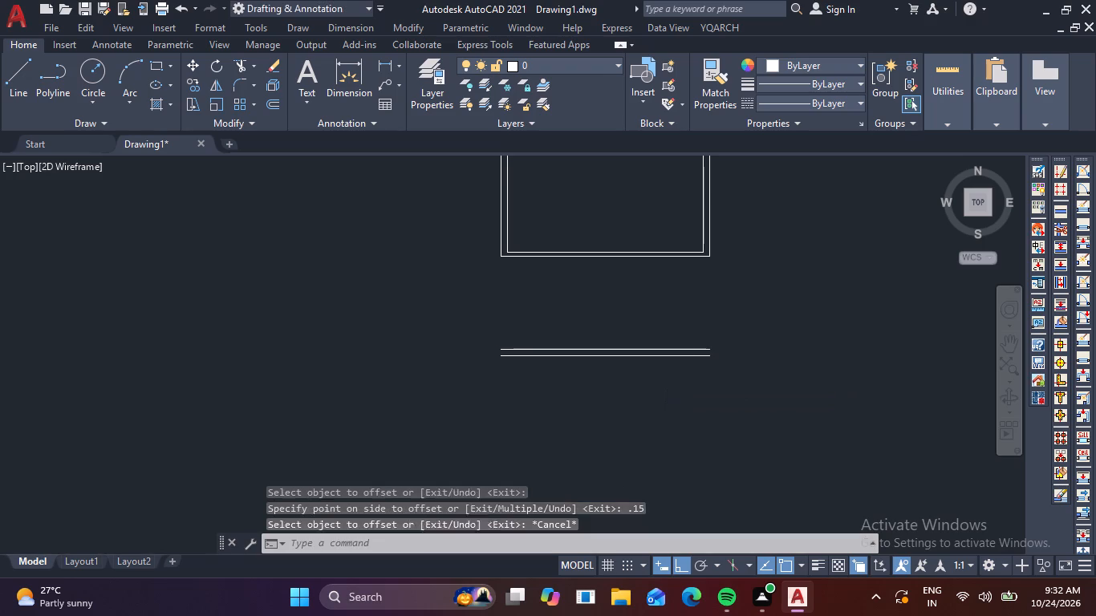
Fillet the outer and inner left wall lines at zero radius with the matching lines of the new bottom wall.
text(f)
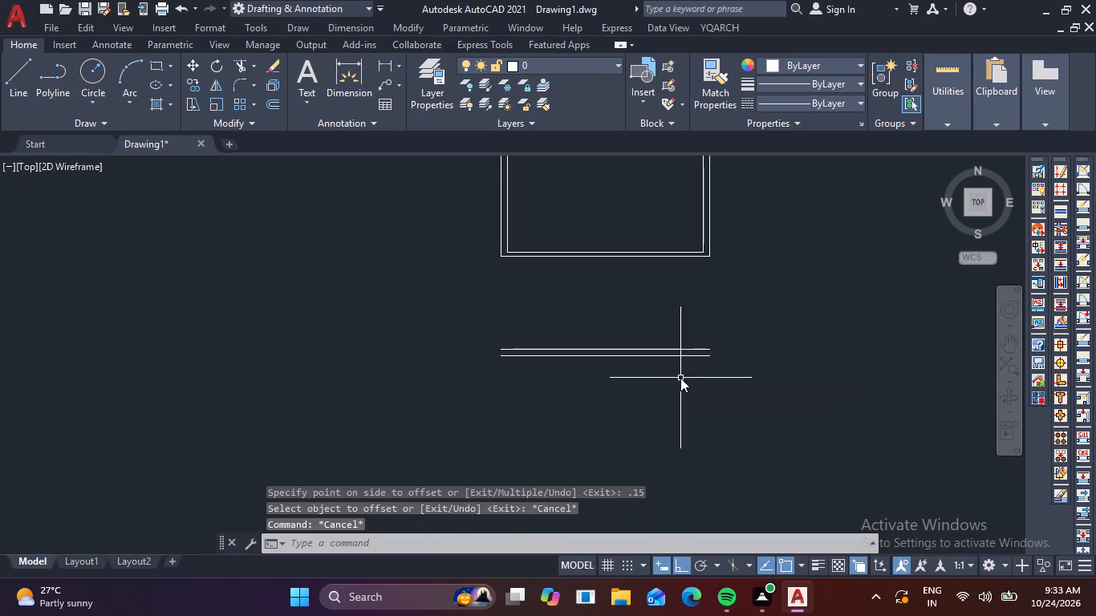
key(space)
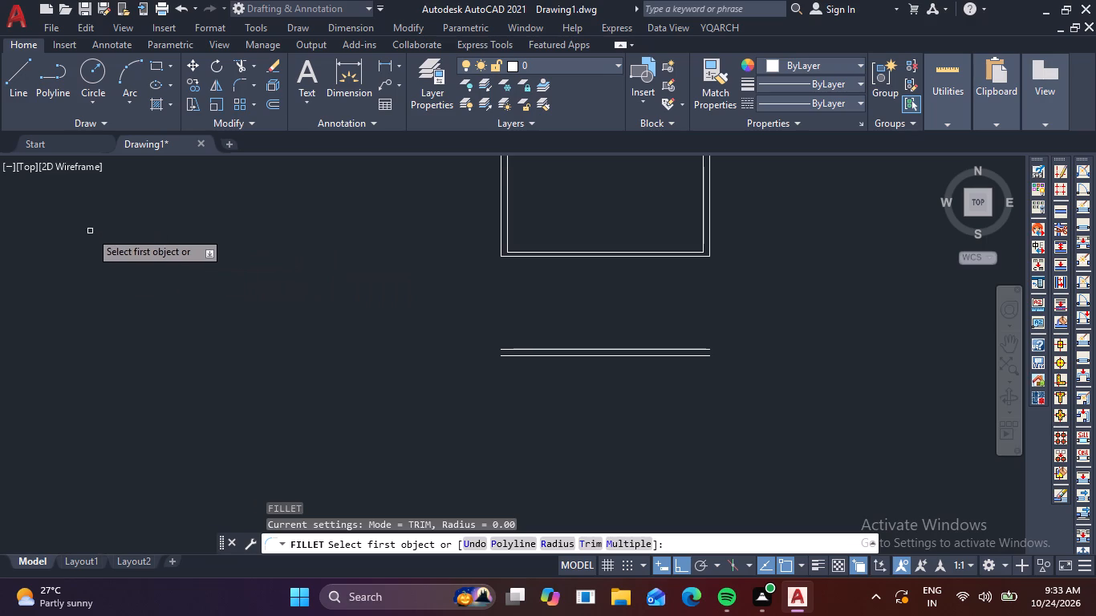
click(500, 237)
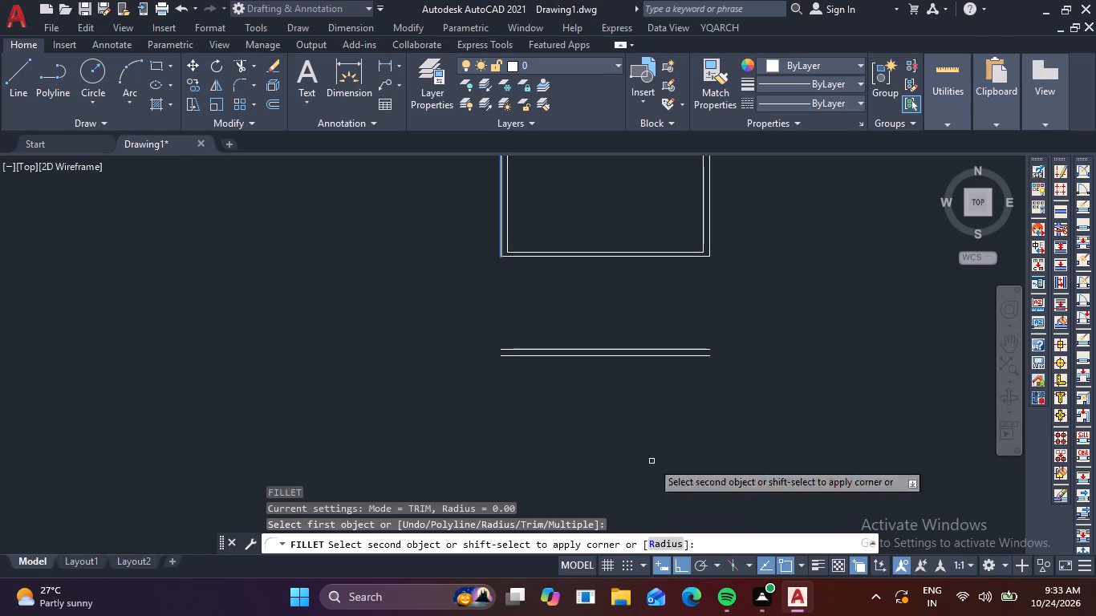
click(620, 359)
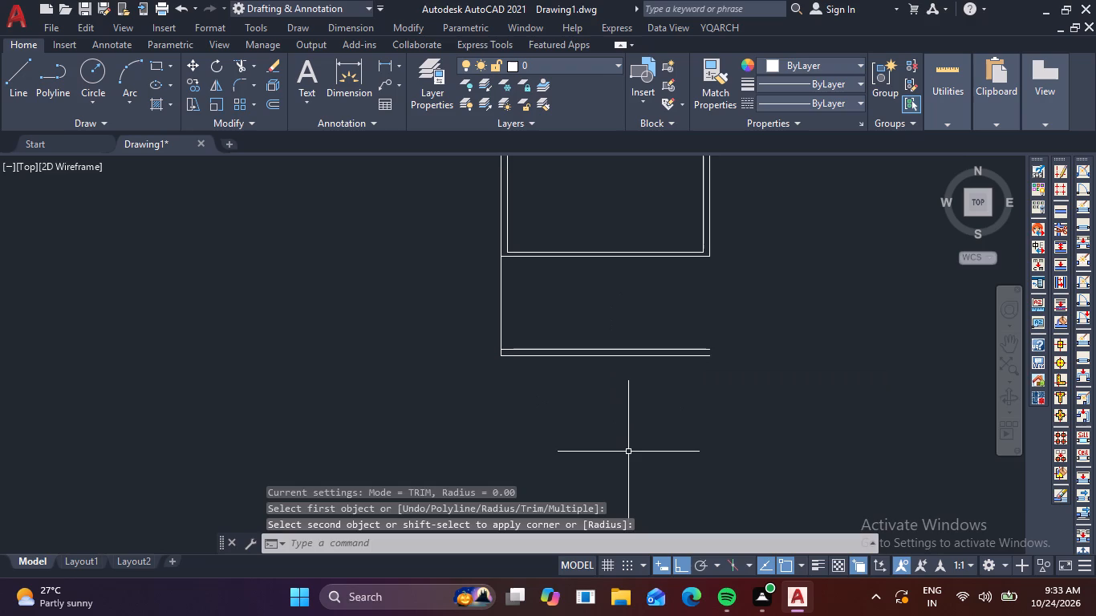
key(space)
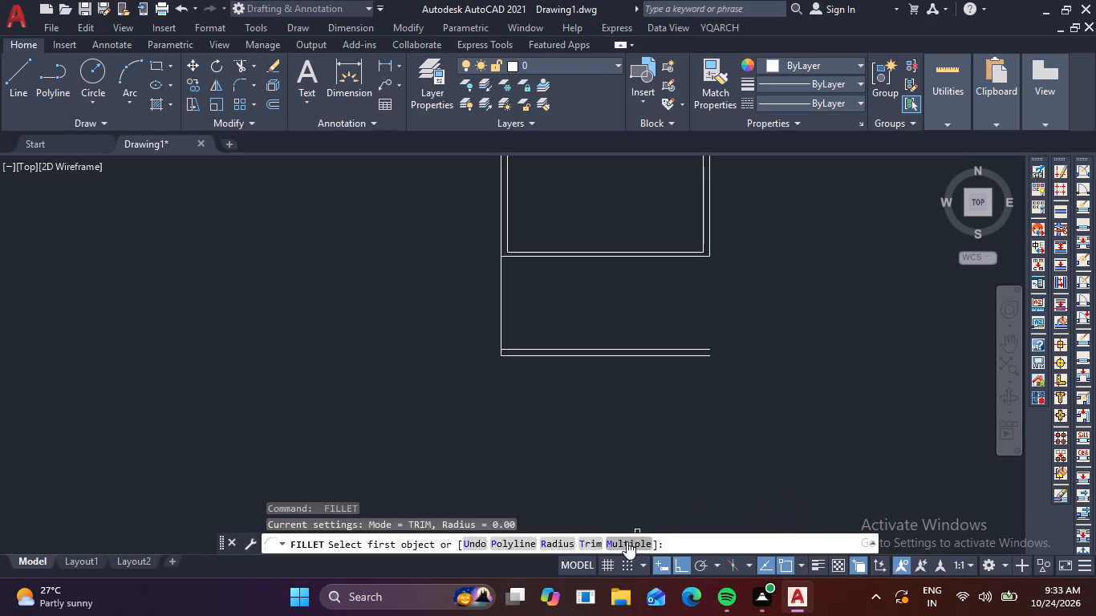
click(624, 543)
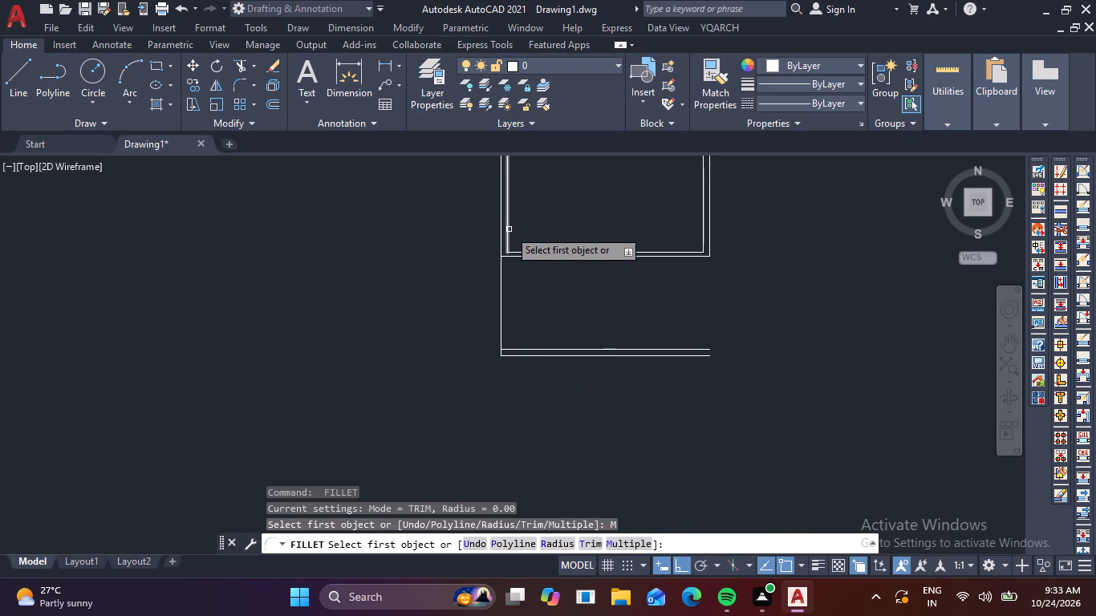
click(509, 229)
click(568, 351)
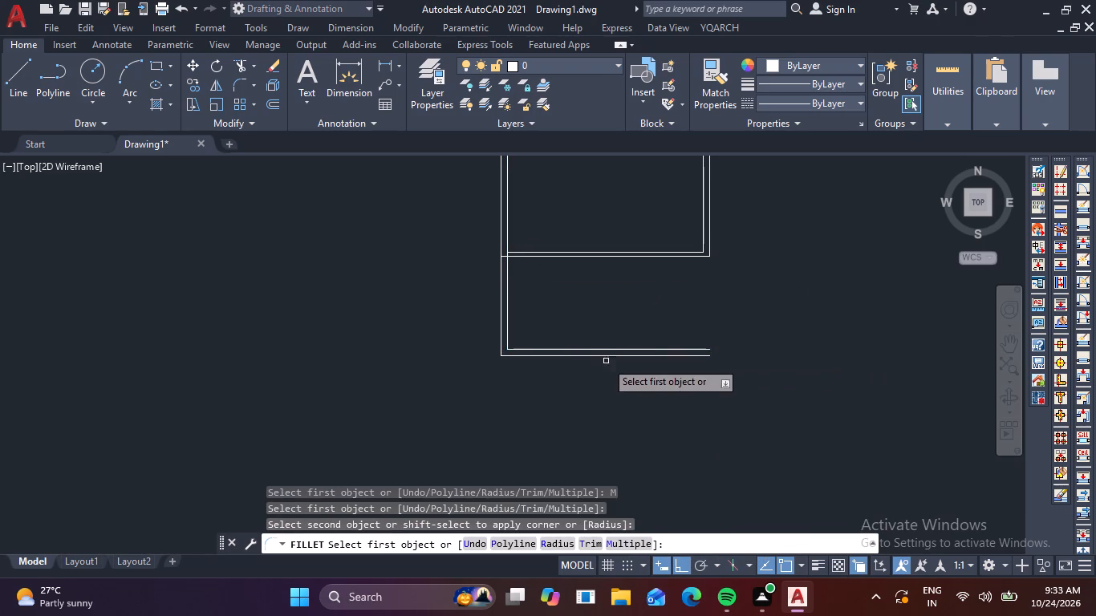
Fillet the inner and outer right wall lines at zero radius with the matching lines of the new bottom wall.
click(704, 228)
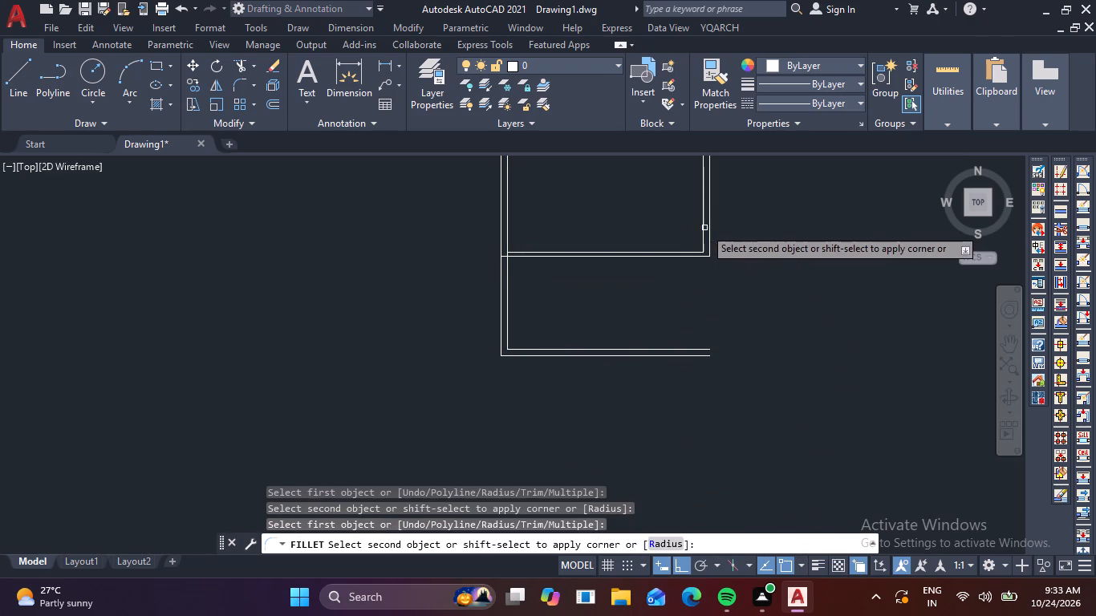
click(699, 347)
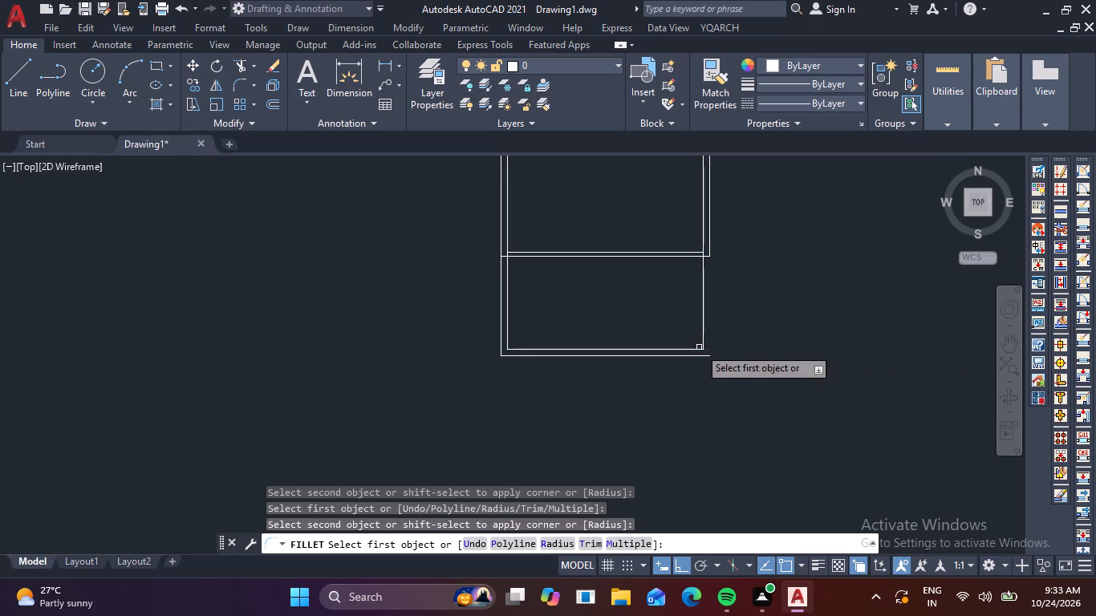
click(711, 237)
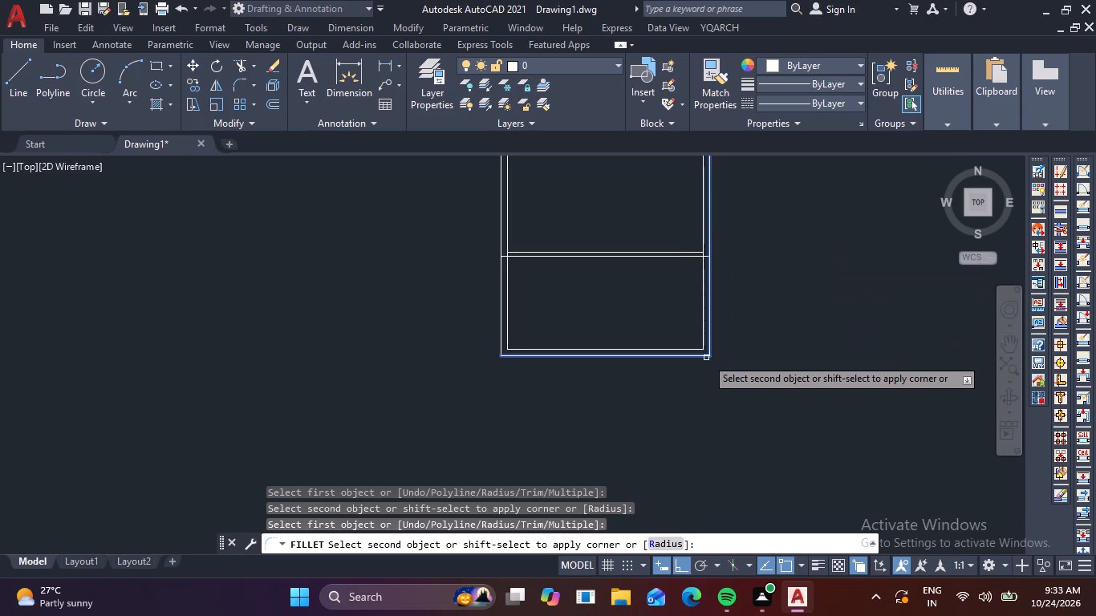
click(706, 358)
scroll(722, 395, down, 1)
middle_drag(754, 358, 757, 436)
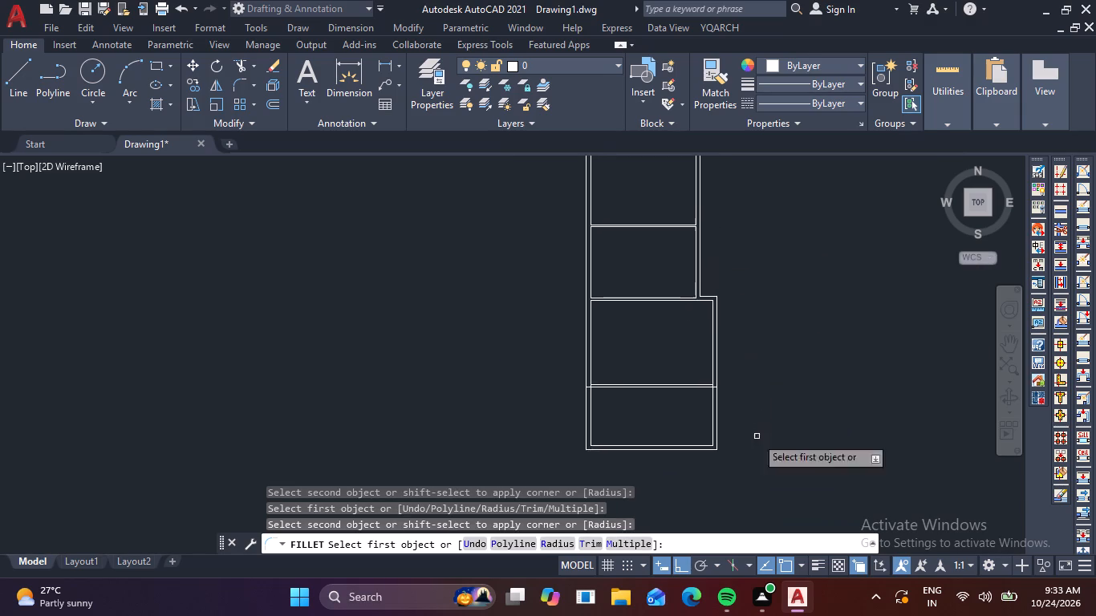
scroll(696, 386, up, 3)
key(Escape)
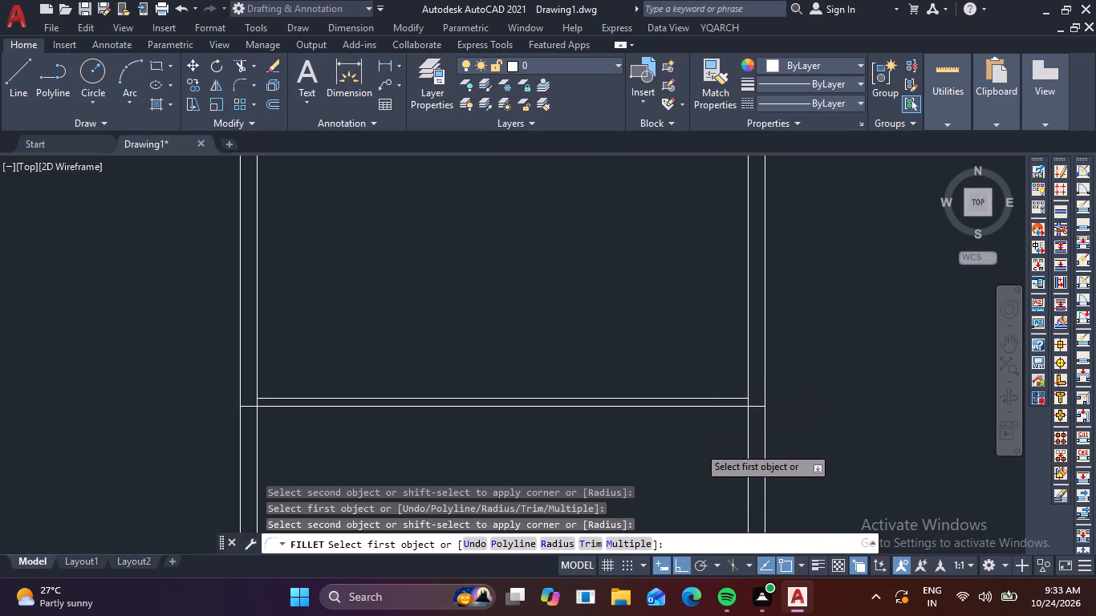
key(Escape)
Trim the overlapping line segments where the wall between the 3.05 and 2.1 rooms meets the right wall.
text(tr)
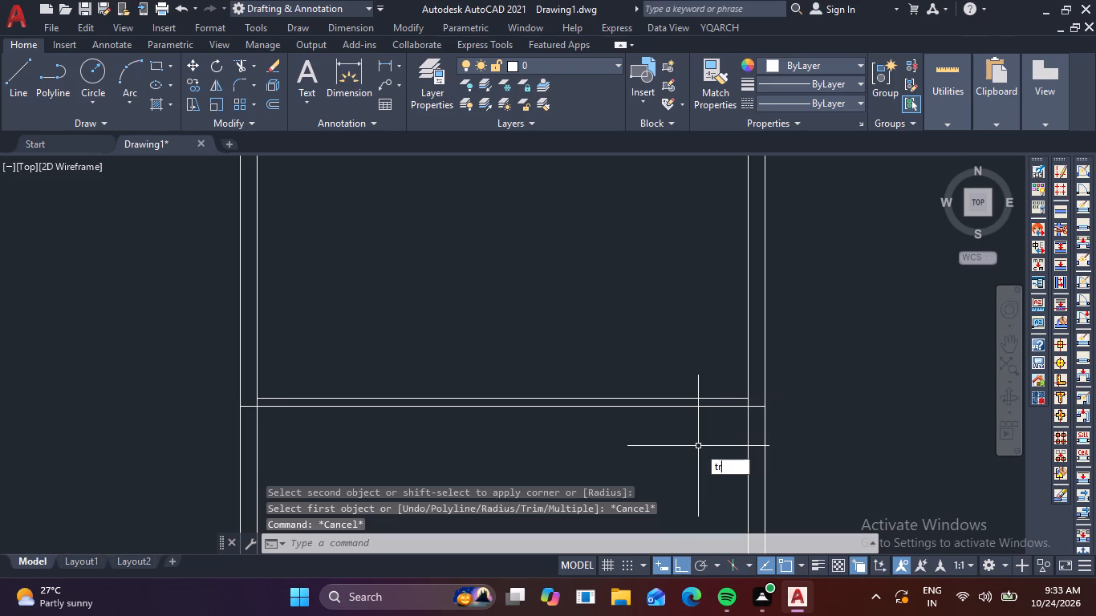
key(space)
scroll(779, 415, up, 2)
click(721, 381)
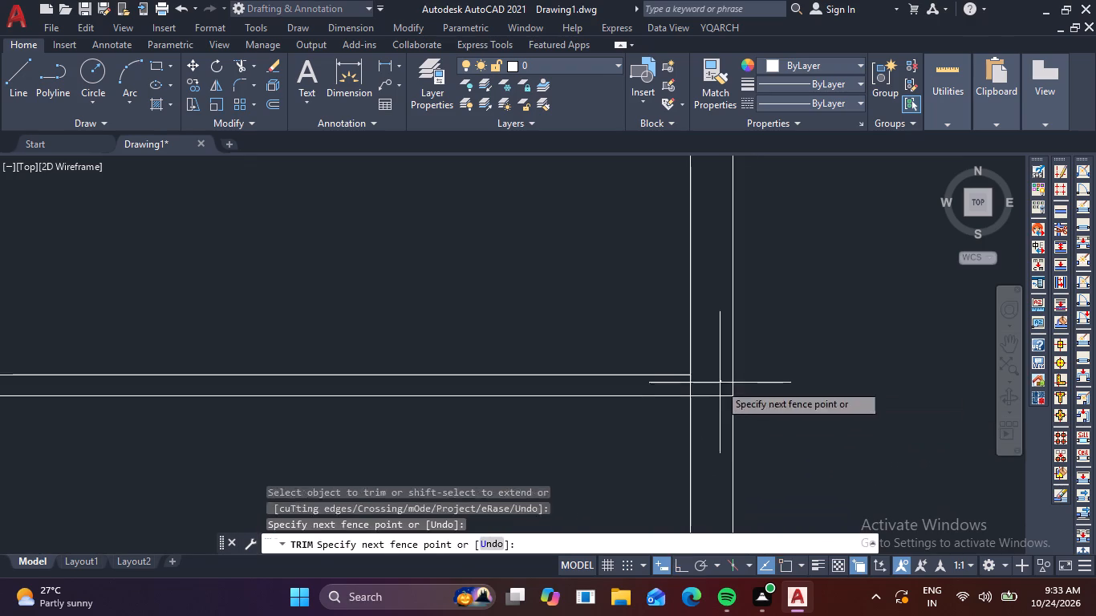
click(710, 416)
scroll(700, 389, up, 2)
click(692, 383)
click(615, 386)
scroll(615, 386, down, 5)
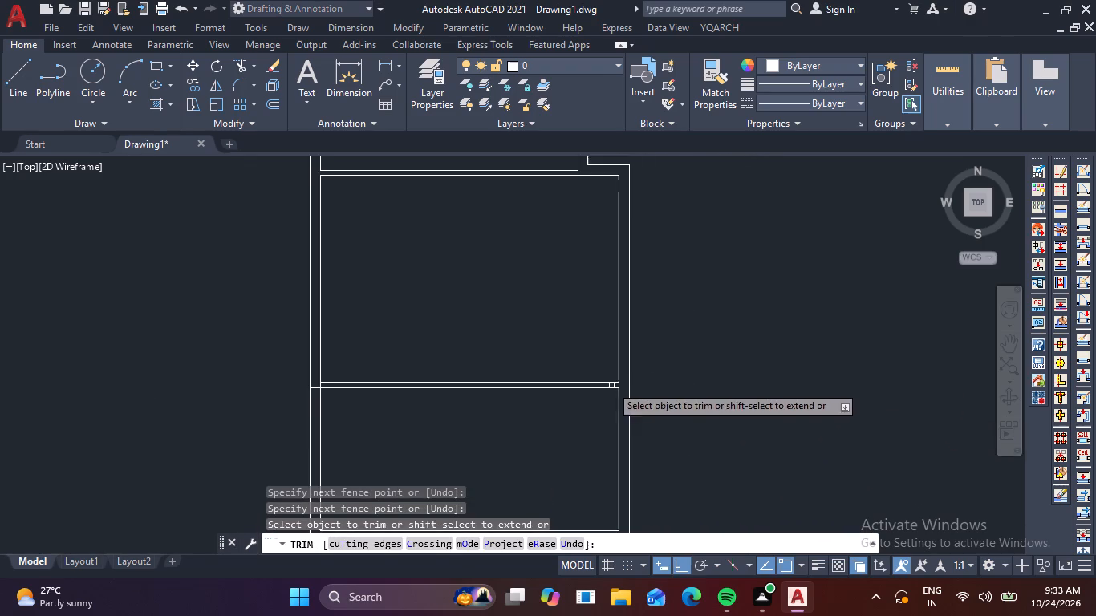
Trim the overlapping line segments where the wall between the 3.05 and 2.1 rooms meets the left wall.
middle_drag(520, 409, 623, 403)
scroll(430, 374, up, 3)
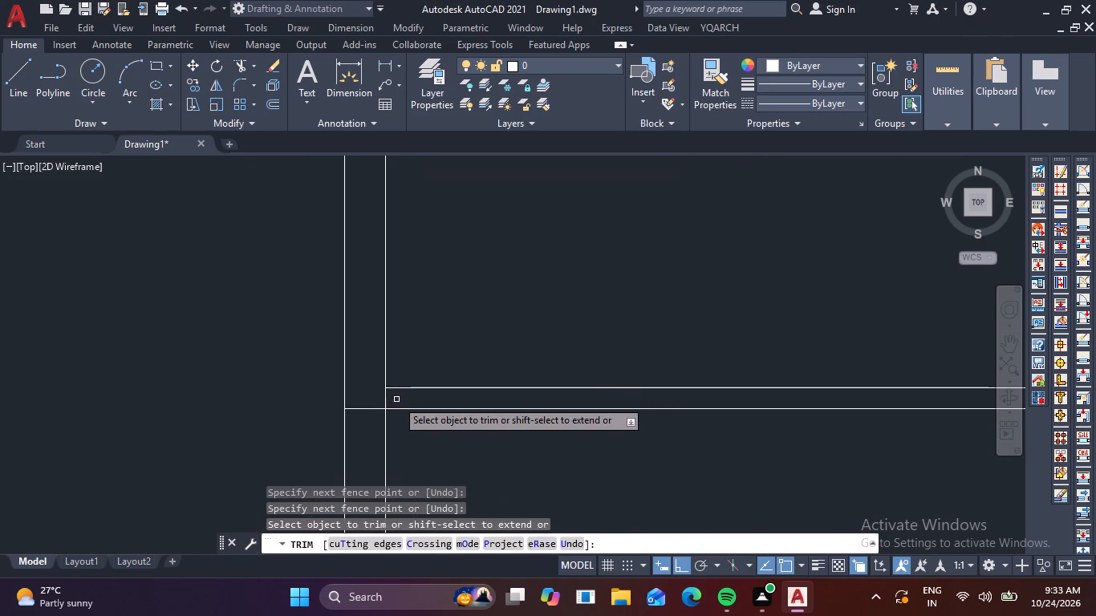
click(396, 399)
click(359, 415)
Examine the wall junctions up through the stacked rooms to the top of the plan, ending the trim command.
scroll(363, 411, down, 4)
middle_drag(518, 323, 525, 352)
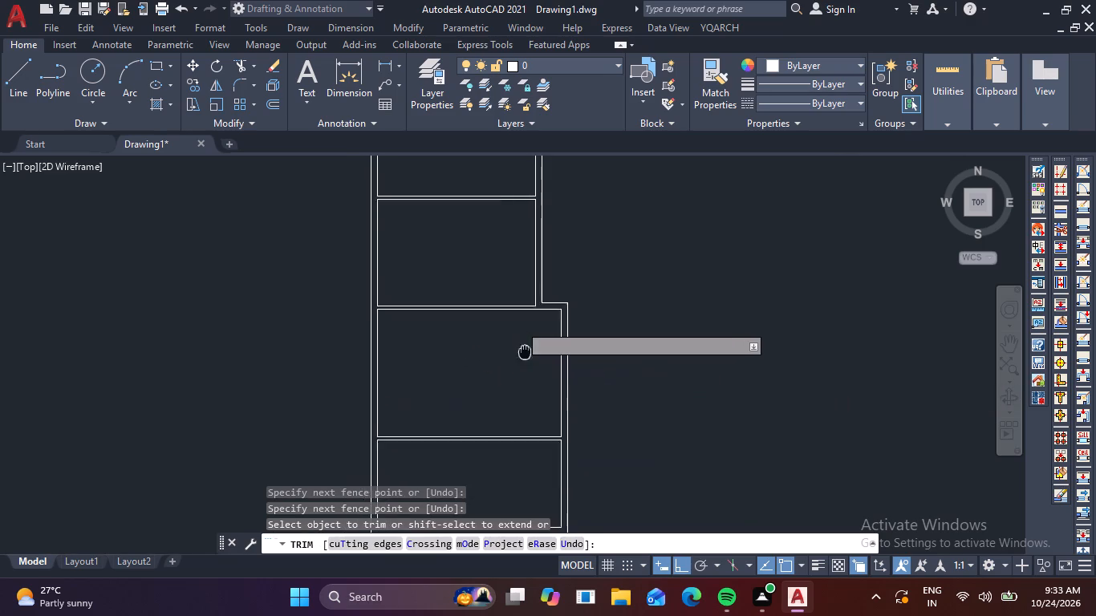
middle_drag(525, 352, 518, 410)
scroll(455, 359, up, 1)
scroll(456, 342, down, 1)
middle_drag(472, 361, 476, 375)
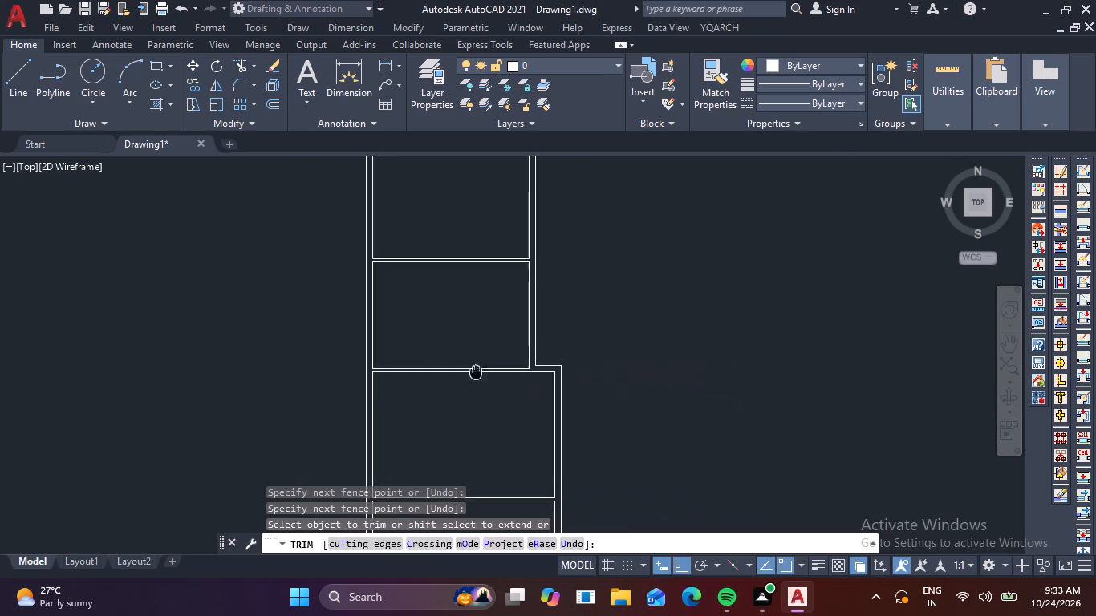
middle_drag(476, 375, 489, 436)
middle_drag(477, 314, 484, 371)
scroll(456, 232, up, 2)
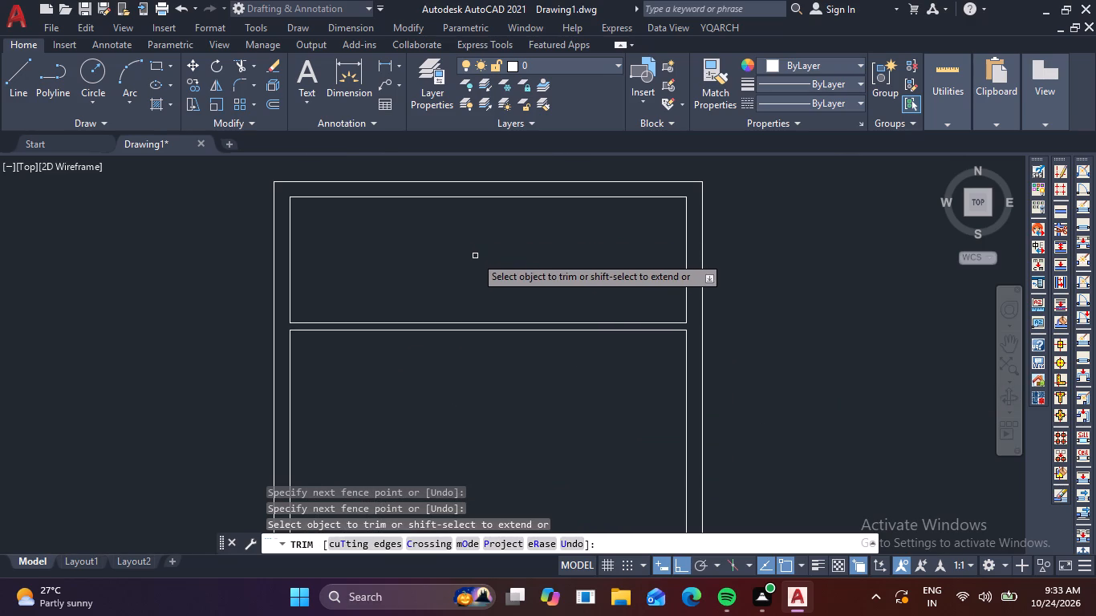
key(Escape)
key(Escape)
key(Escape)
key(Escape)
scroll(475, 256, down, 2)
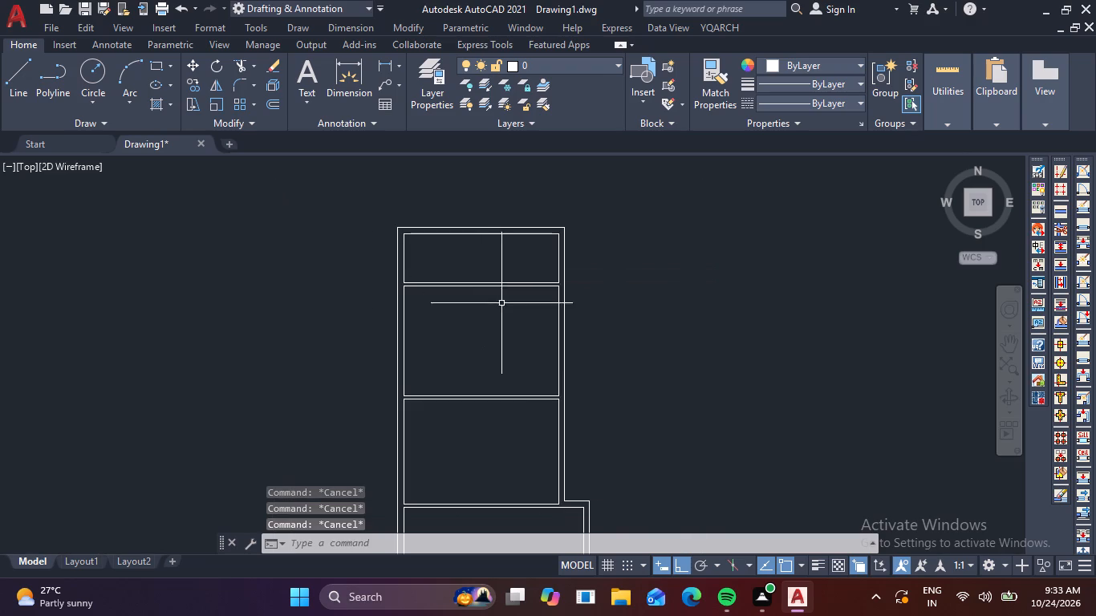
middle_drag(530, 372, 549, 273)
scroll(549, 274, down, 1)
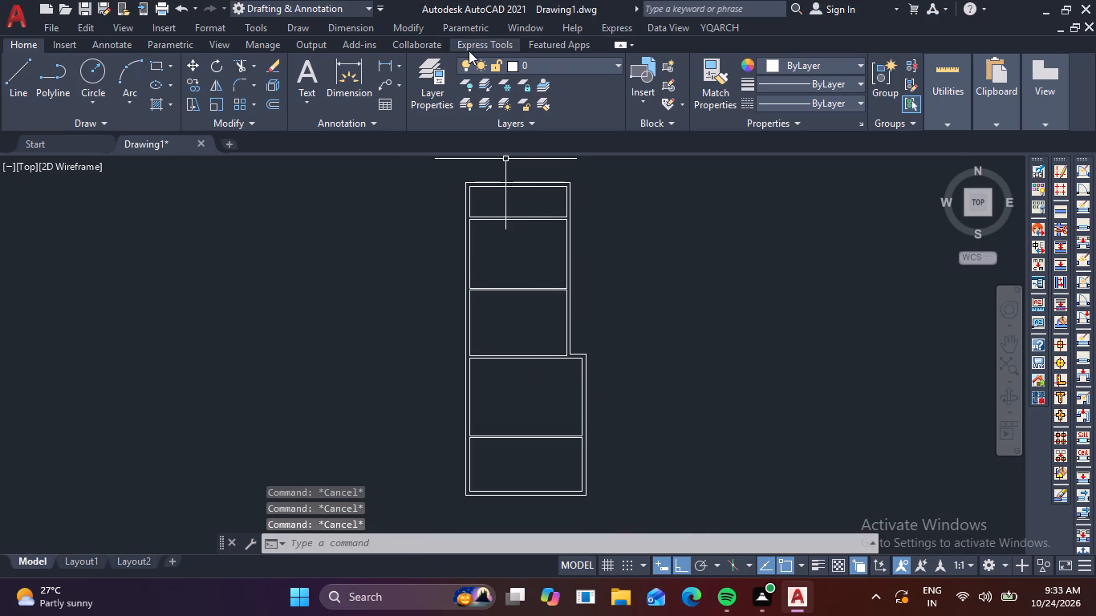
Create a new layer named door and set its color to blue.
click(427, 79)
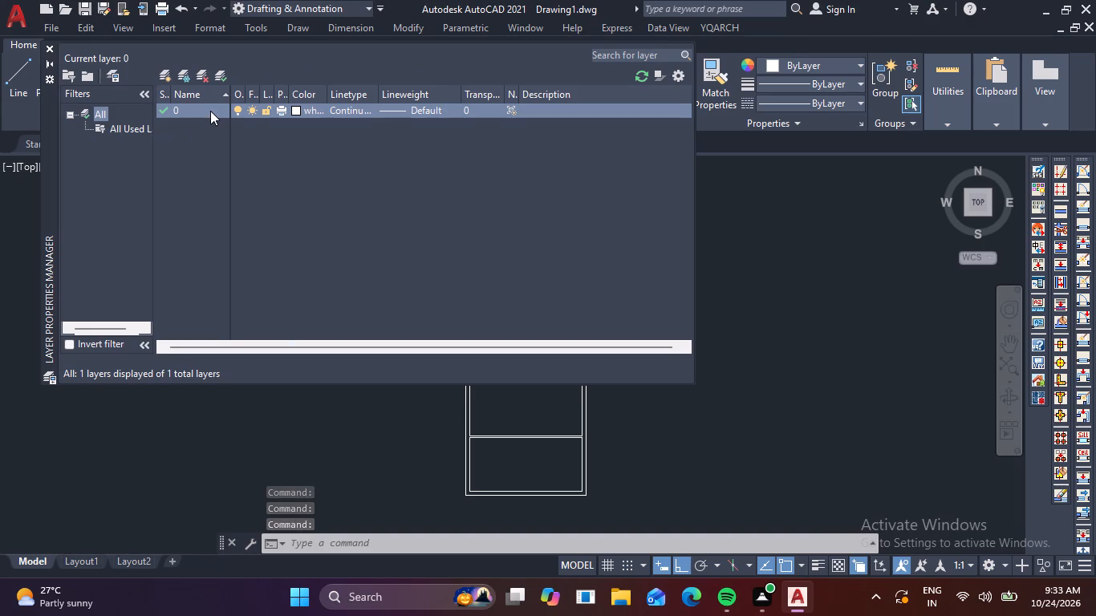
click(210, 111)
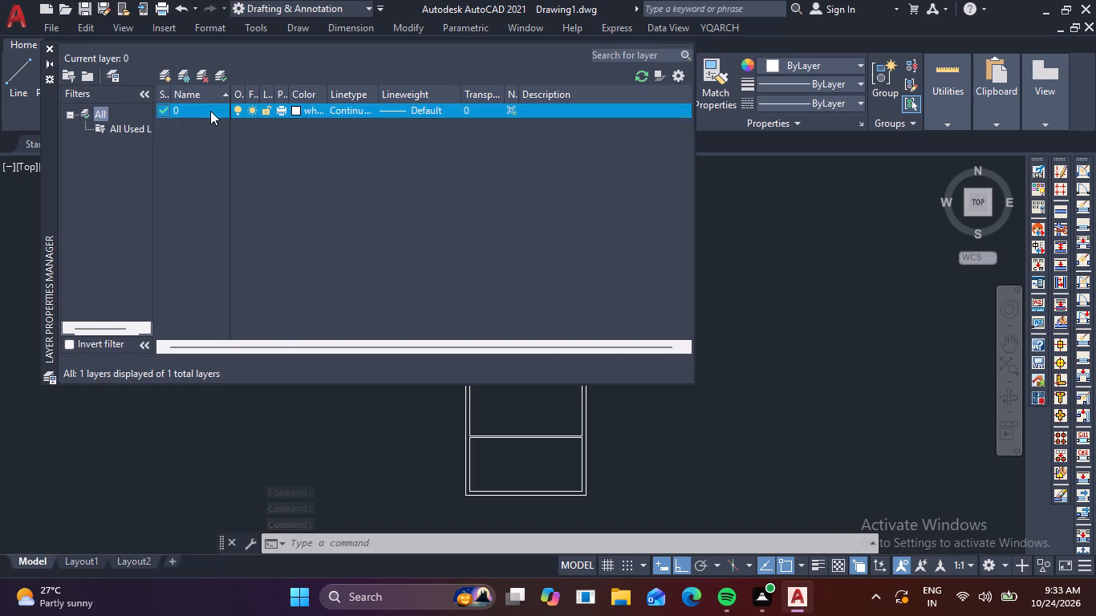
key(Return)
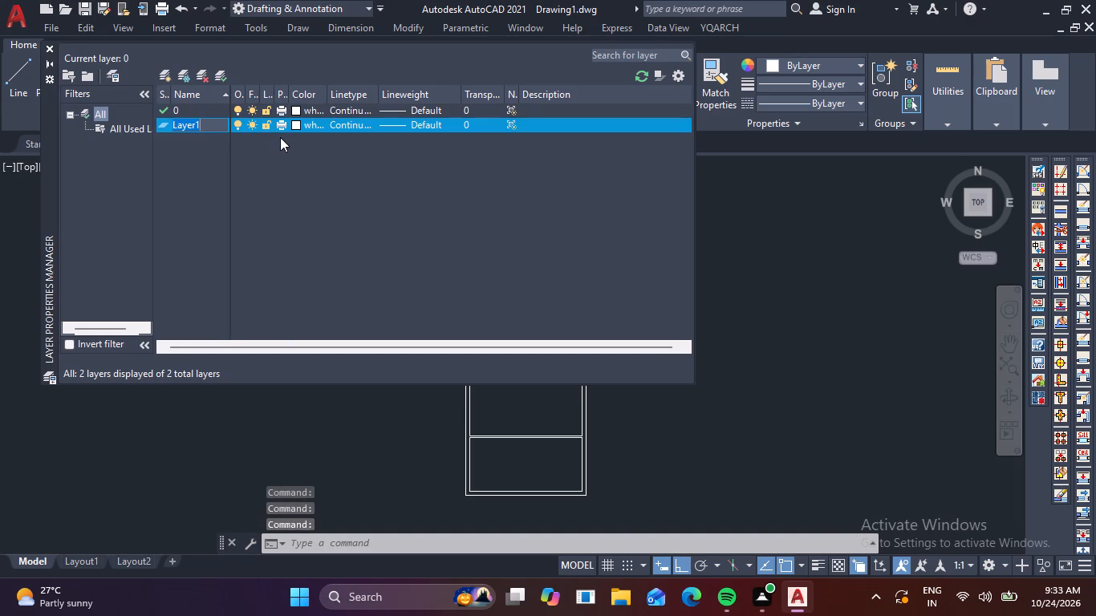
key(BackSpace)
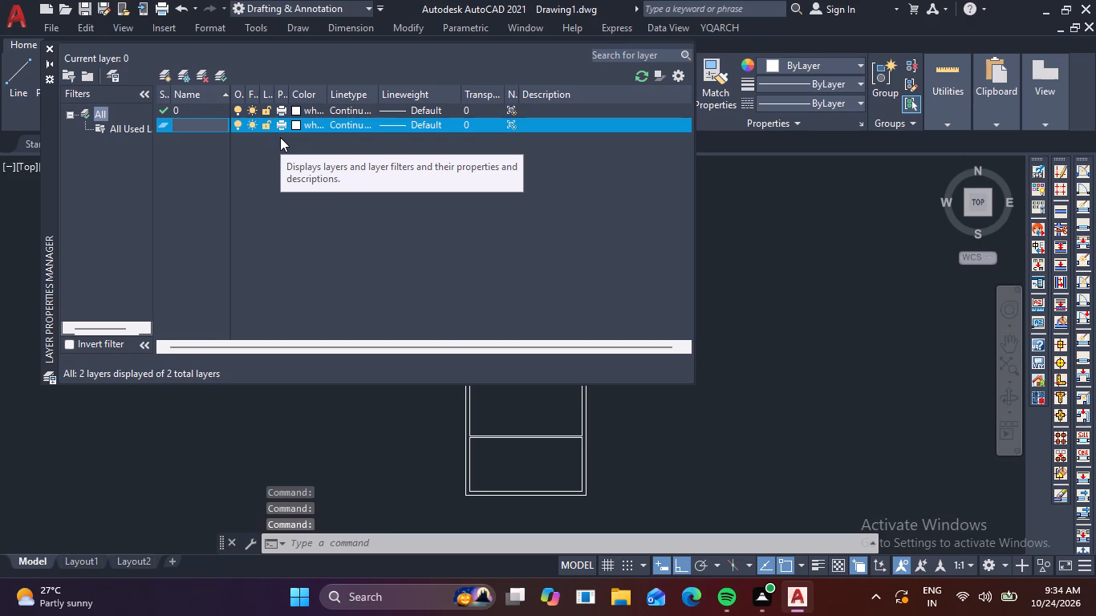
text(door)
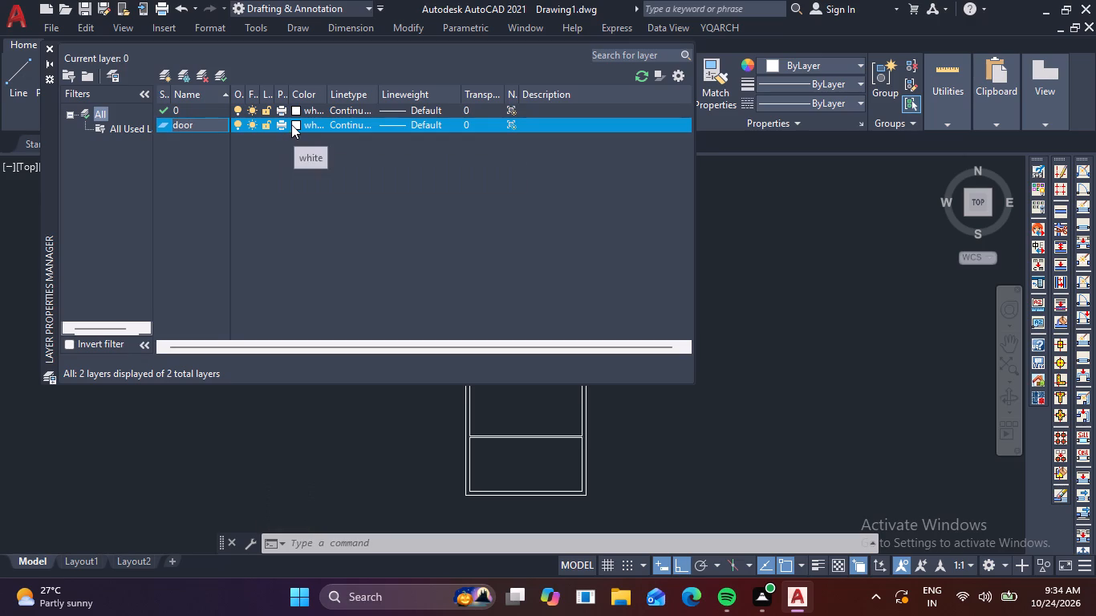
click(291, 124)
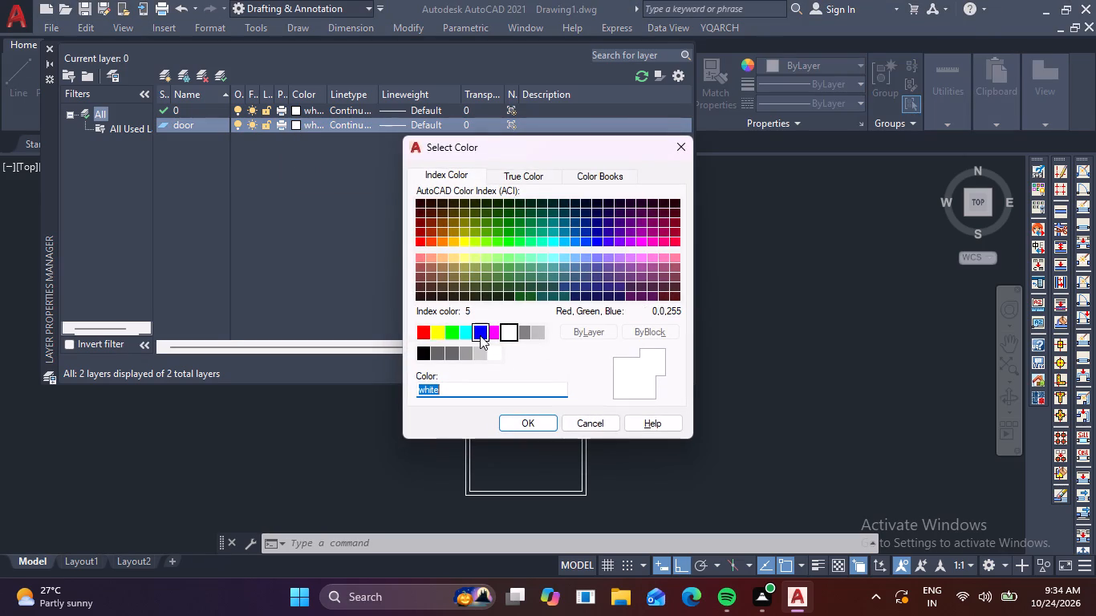
click(480, 335)
click(525, 422)
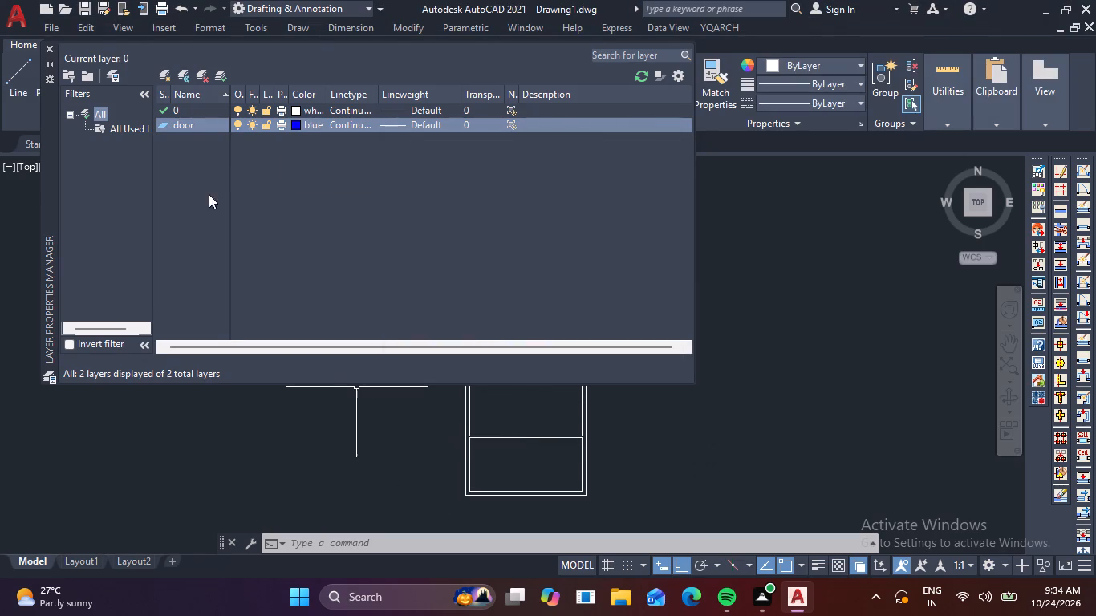
Make the door layer the current layer and close the layer manager.
click(195, 125)
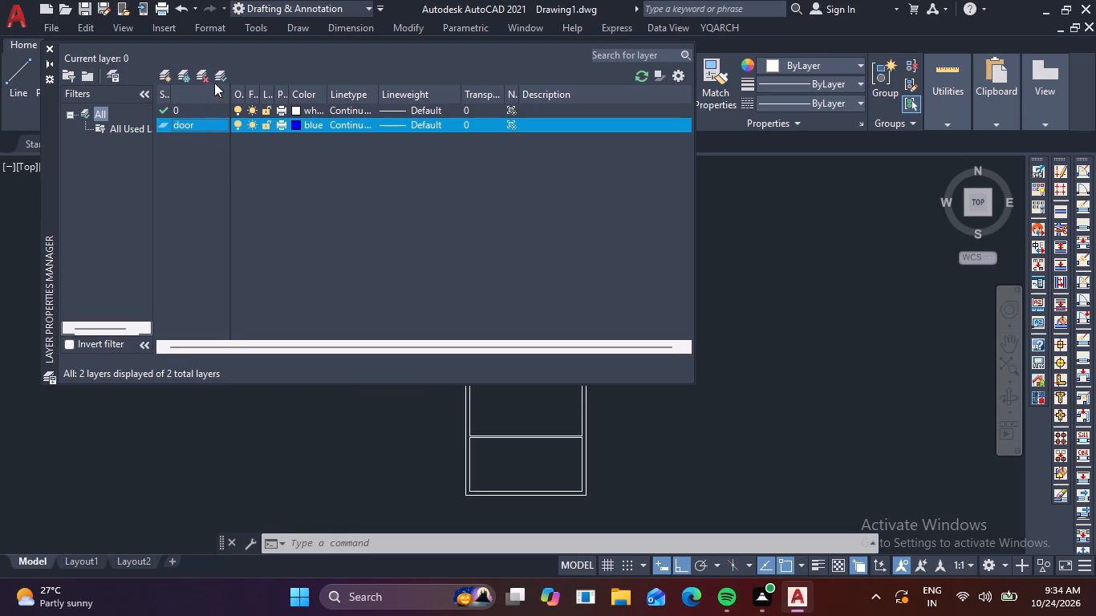
click(218, 77)
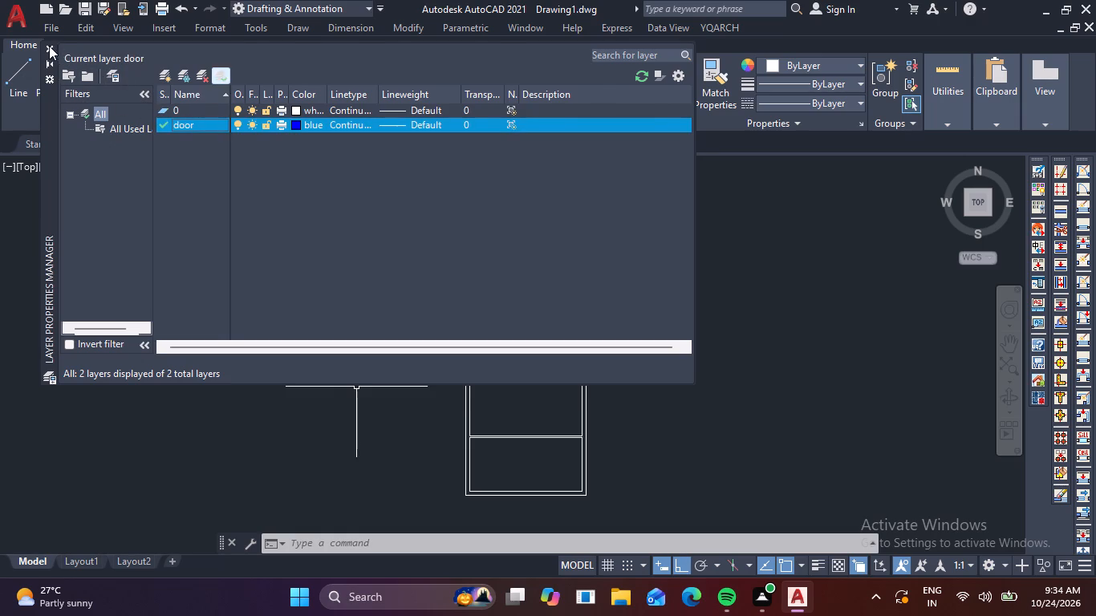
click(49, 46)
Insert the Door - Imperial sample block in the empty area to the left of the wall plan.
key(ctrl+3)
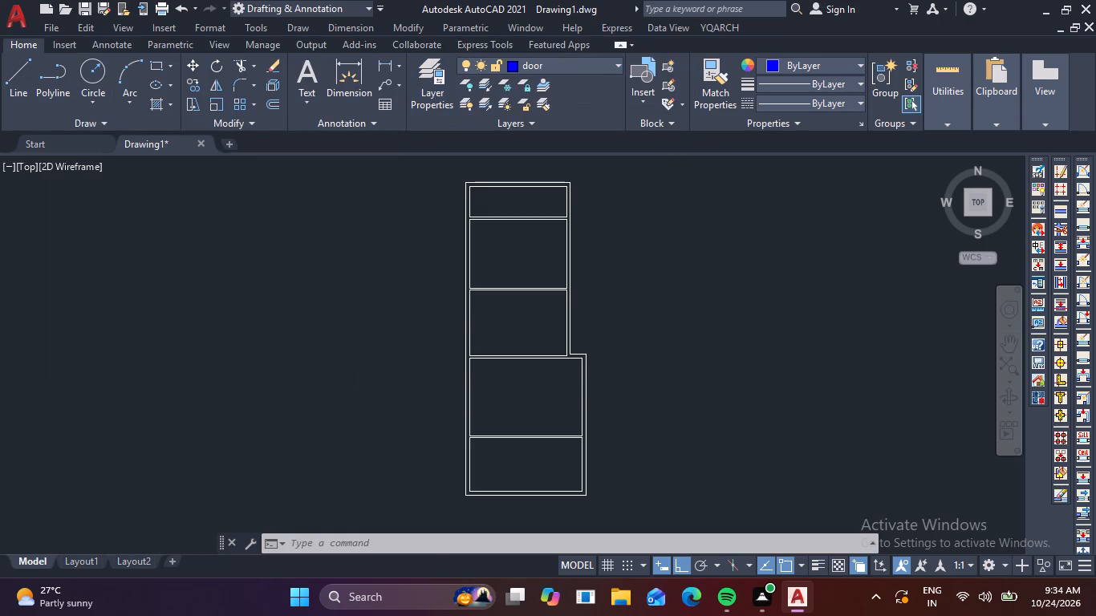
drag(677, 127, 411, 305)
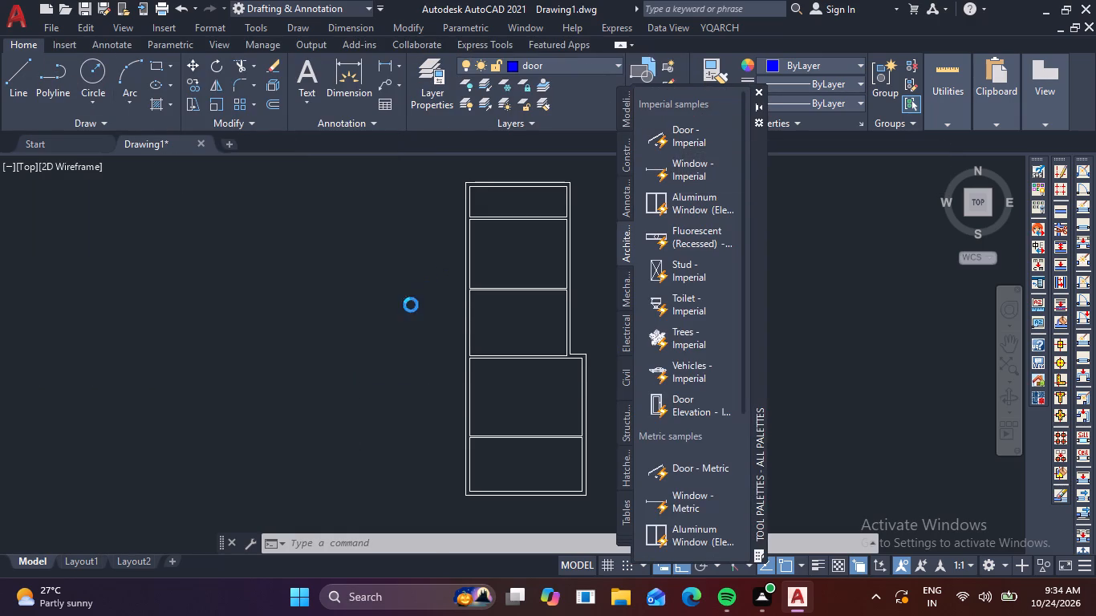
drag(411, 305, 283, 346)
scroll(288, 344, up, 5)
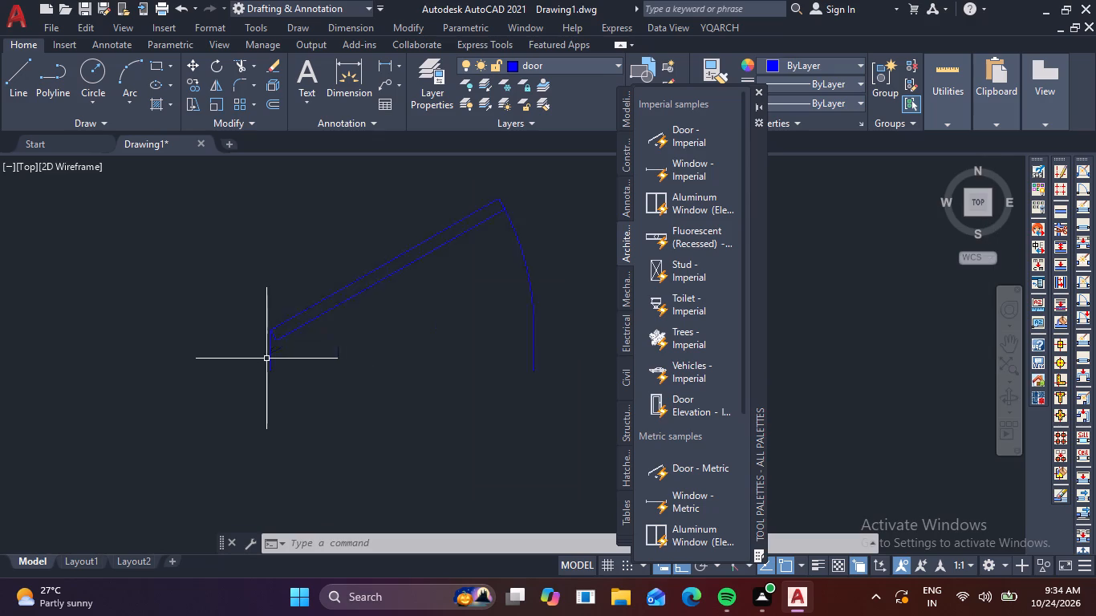
Switch the inserted door block to its fully open state, with the leaf perpendicular to the opening.
click(274, 340)
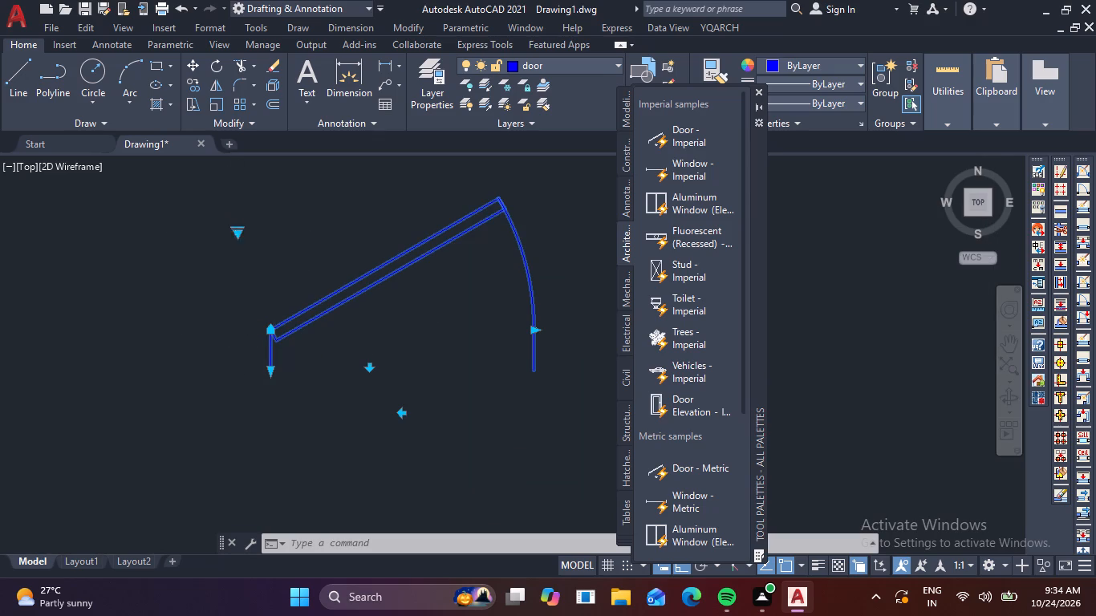
click(237, 230)
click(298, 293)
scroll(286, 311, down, 3)
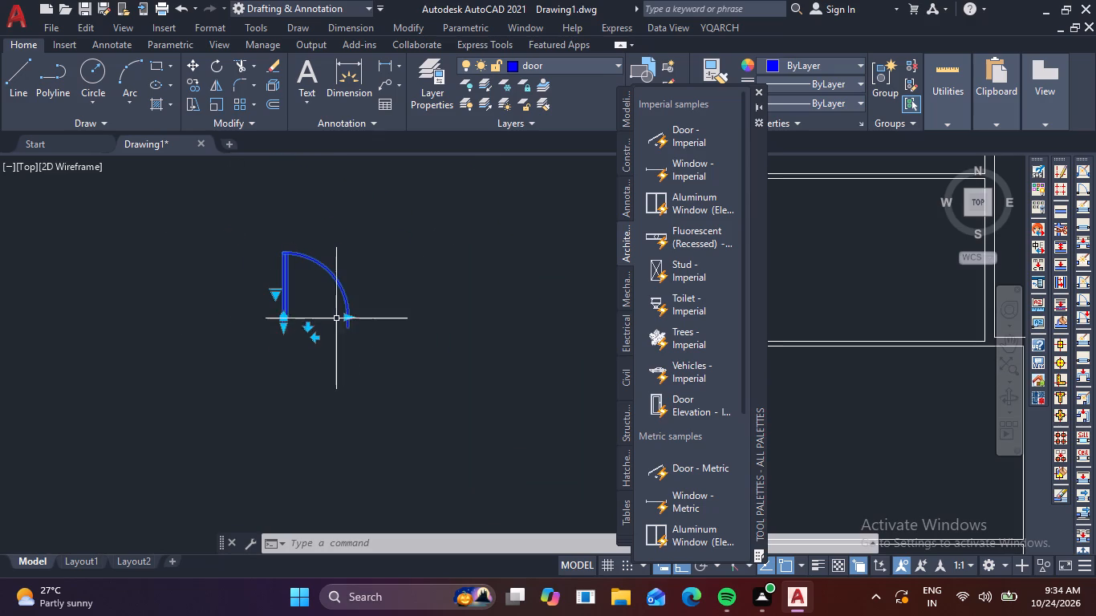
click(762, 90)
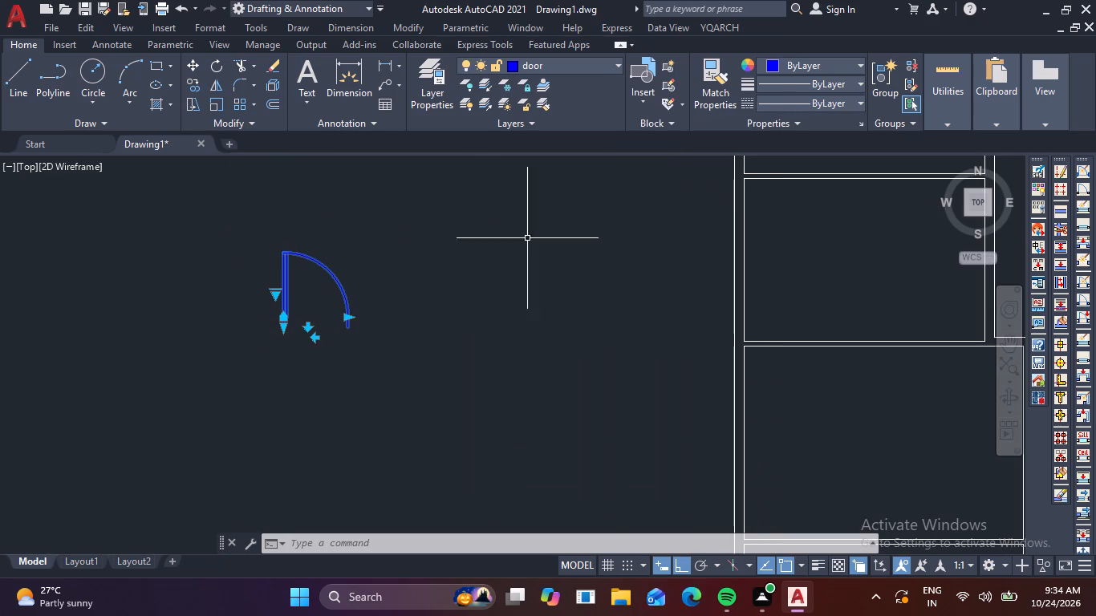
key(Escape)
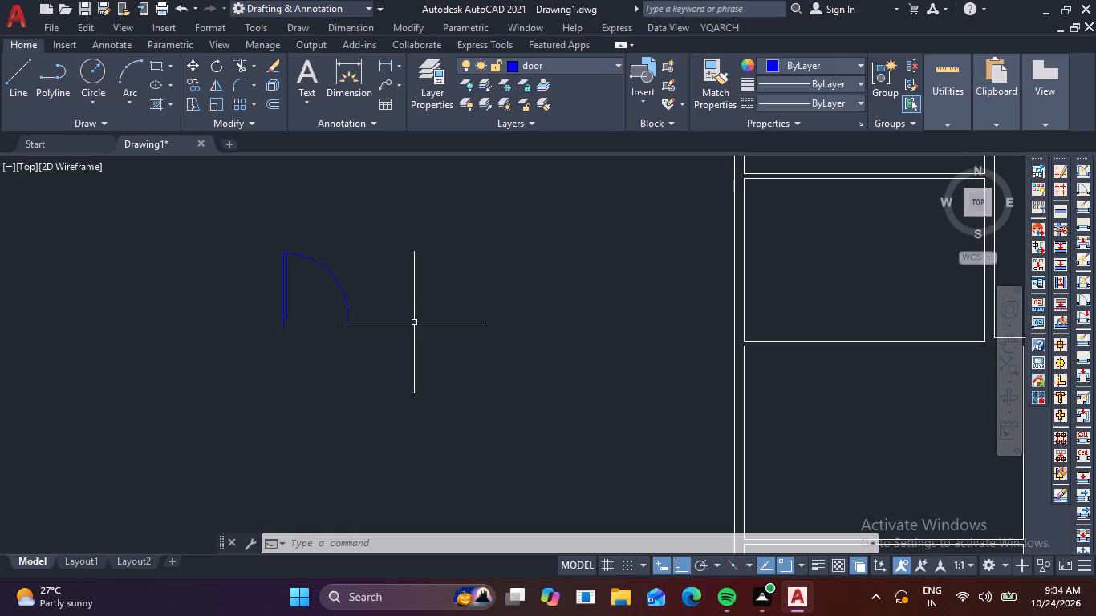
Scale the door block by reference from its hinge-side bottom endpoint, using the opening width as reference and 0.91 as the new length.
scroll(323, 345, up, 2)
drag(301, 318, 267, 305)
click(95, 246)
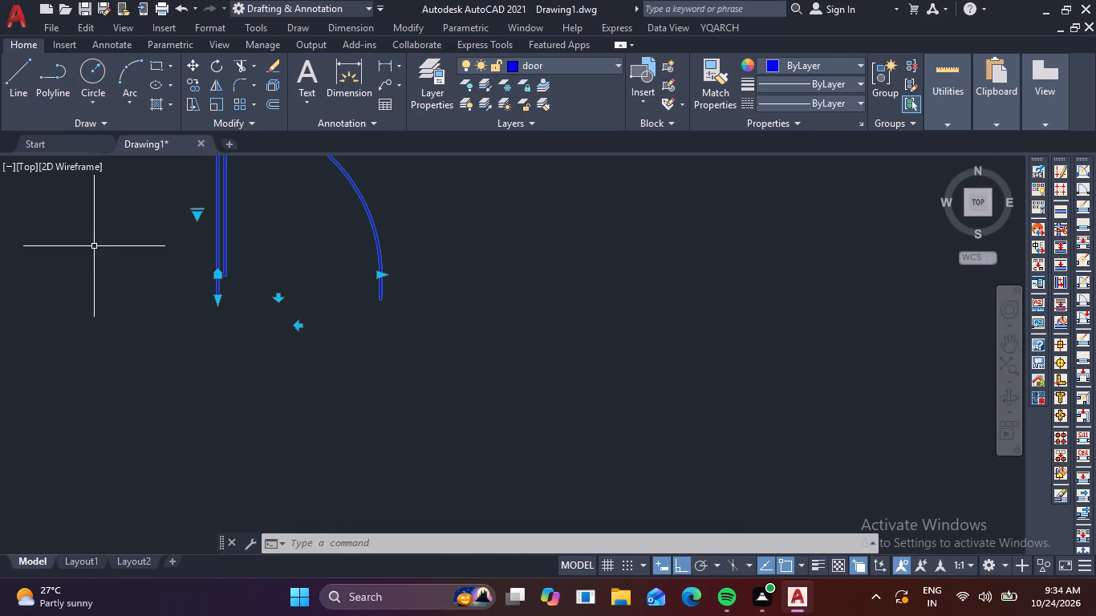
text(sc)
key(space)
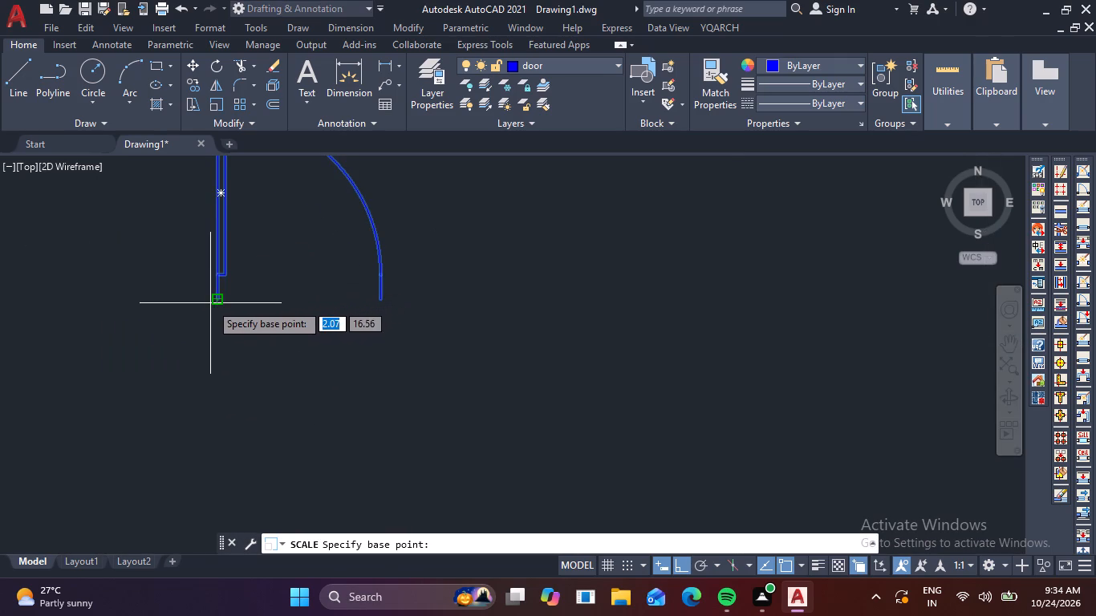
click(217, 301)
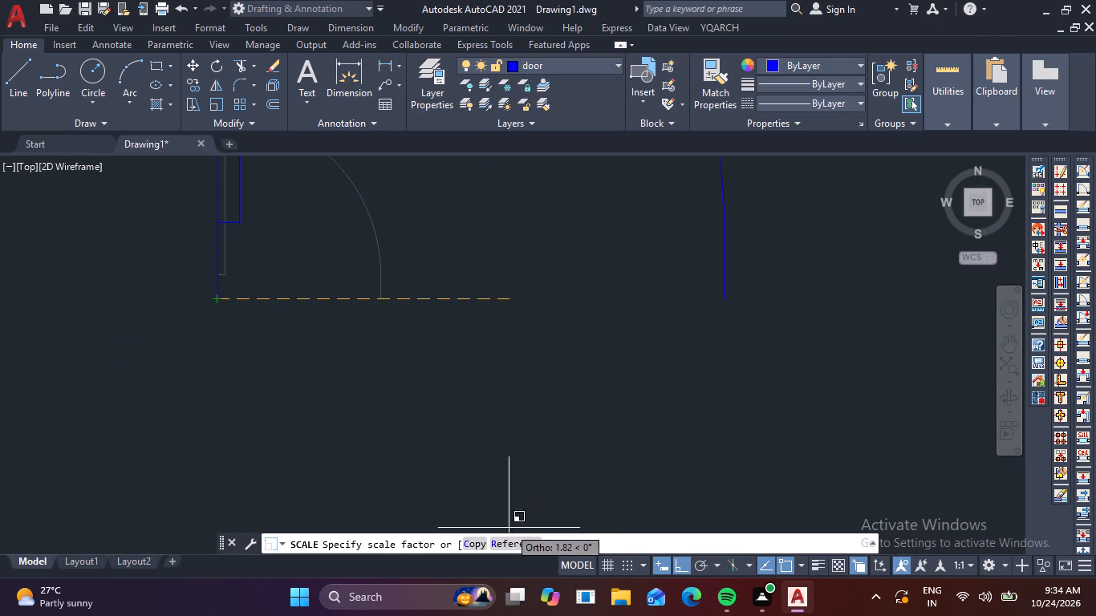
click(515, 544)
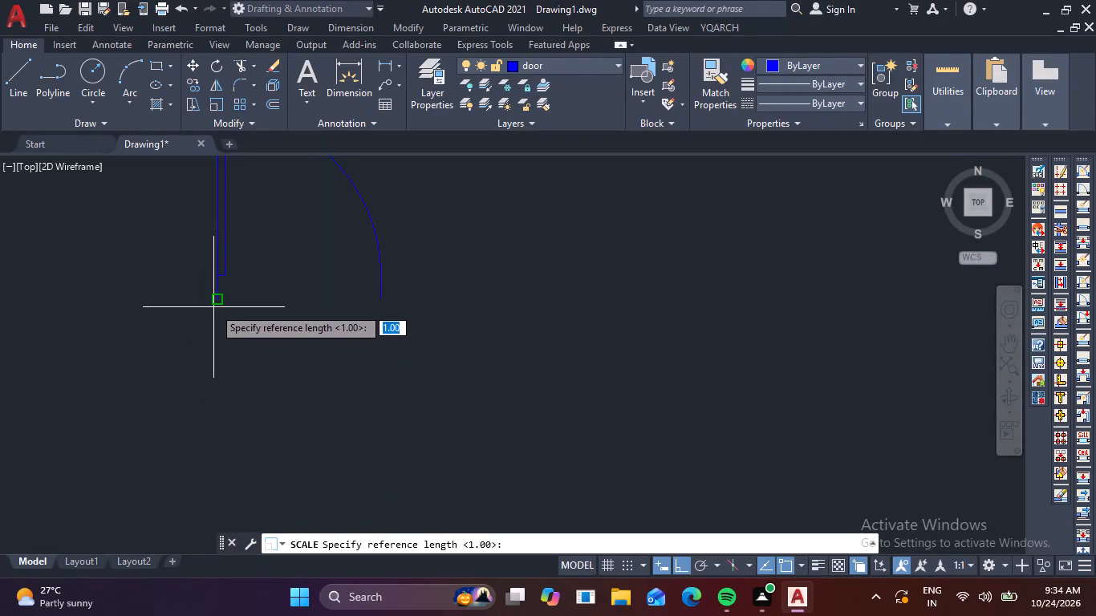
click(214, 298)
click(381, 298)
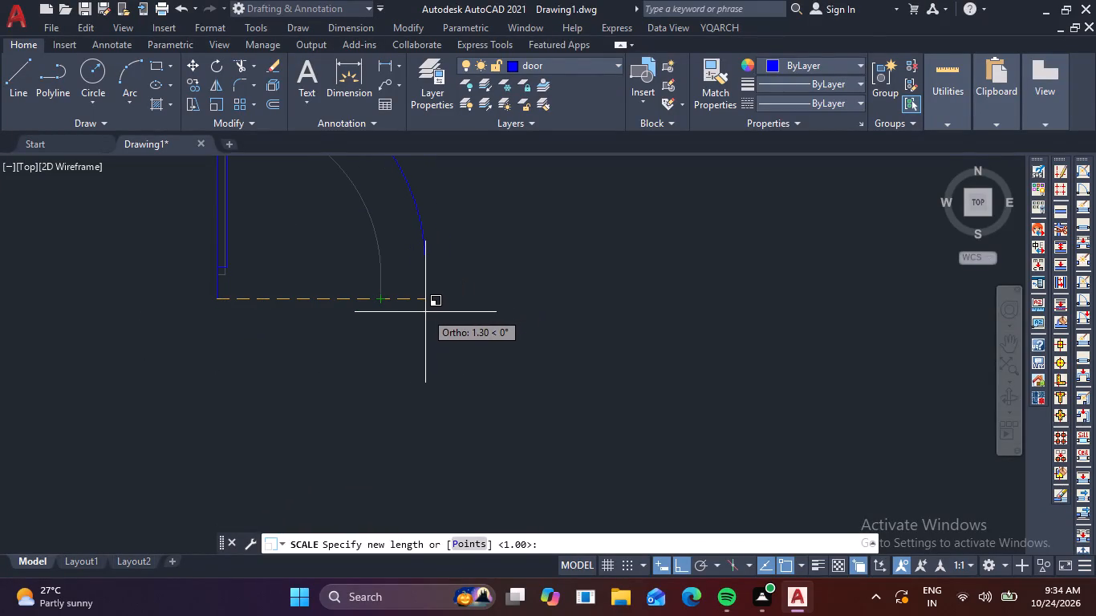
key(3)
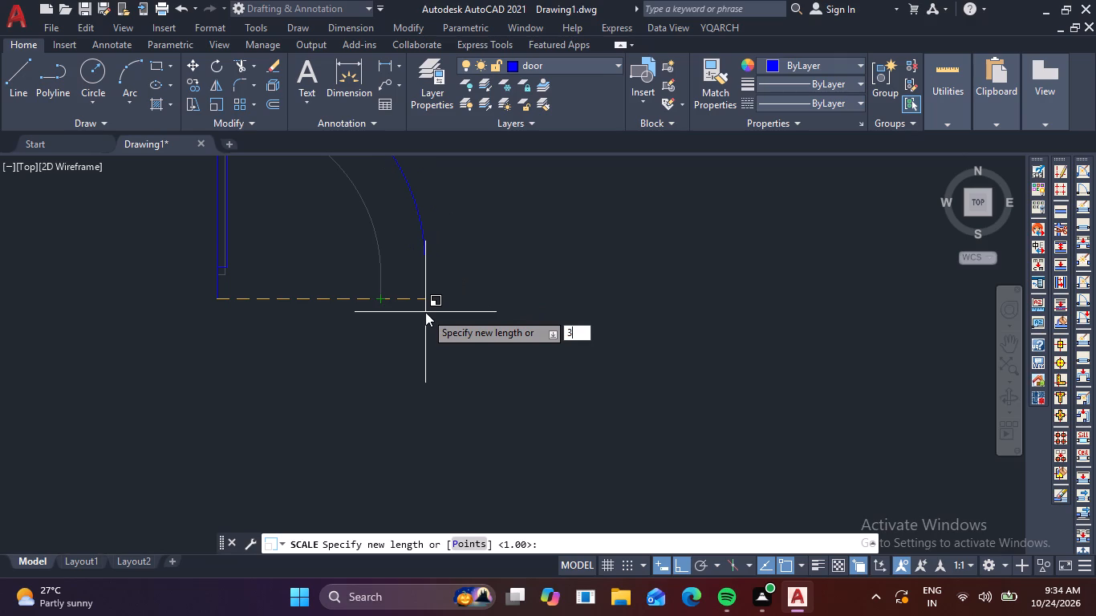
key(apostrophe)
key(Return)
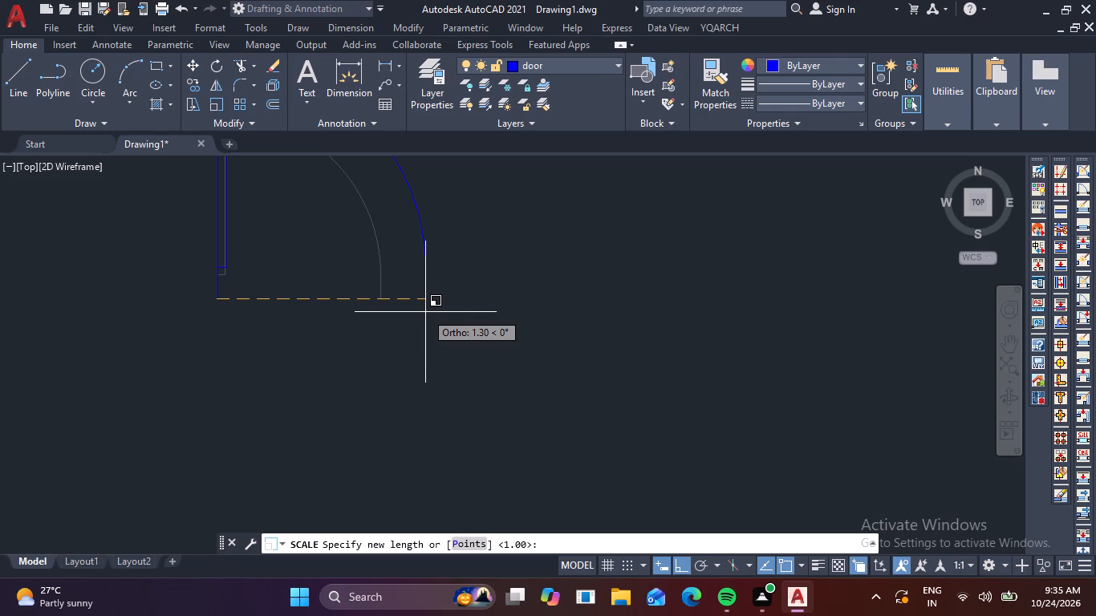
text(0.)
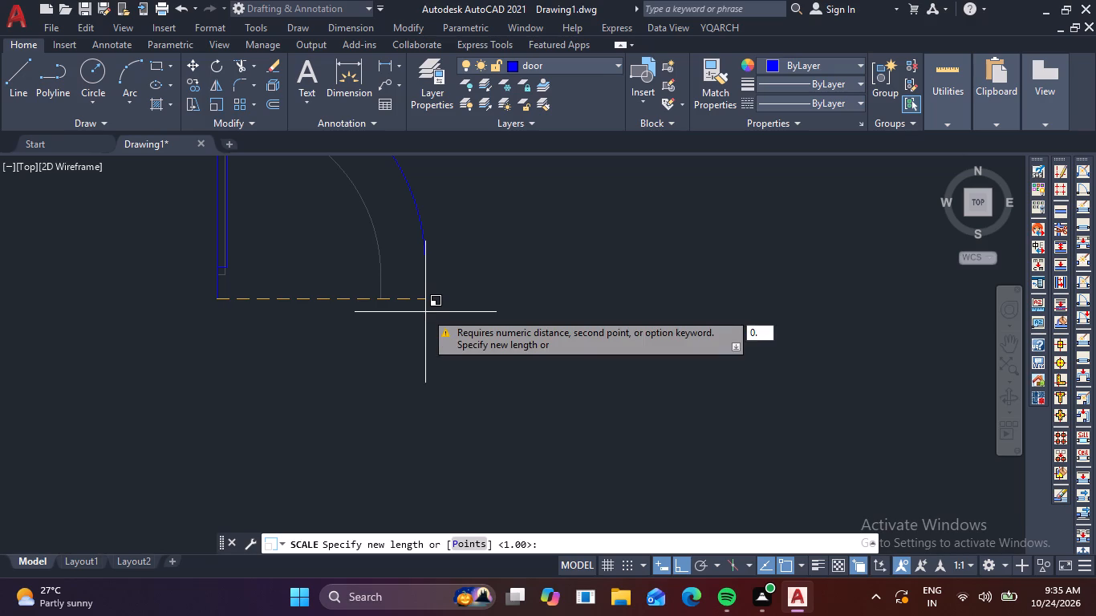
text(91)
key(Return)
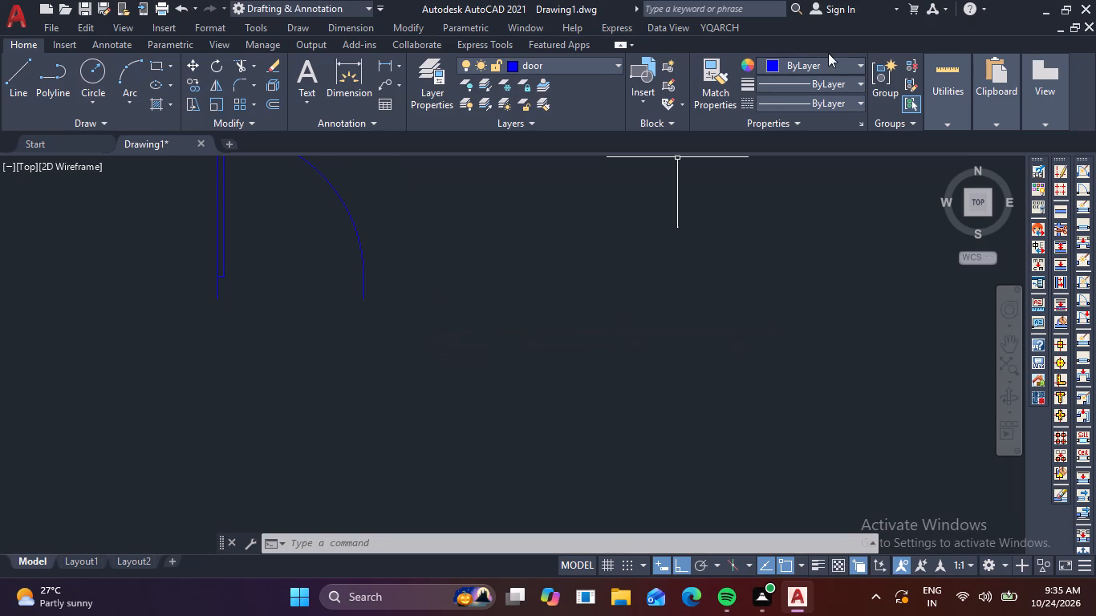
Measure the scaled door's opening width with the quick measure tool.
drag(936, 111, 944, 111)
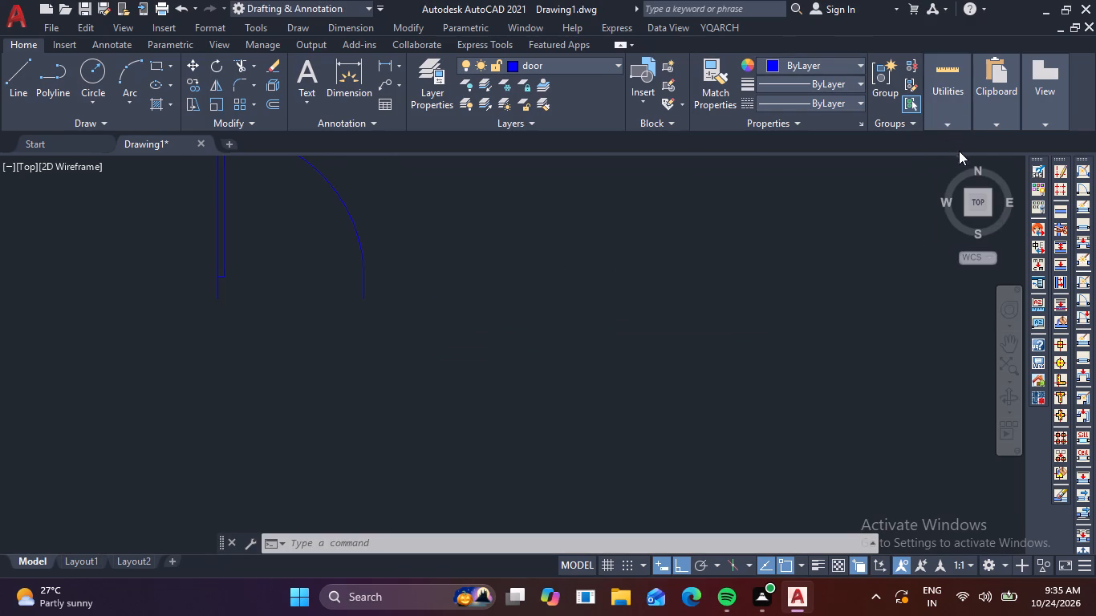
click(944, 121)
click(956, 145)
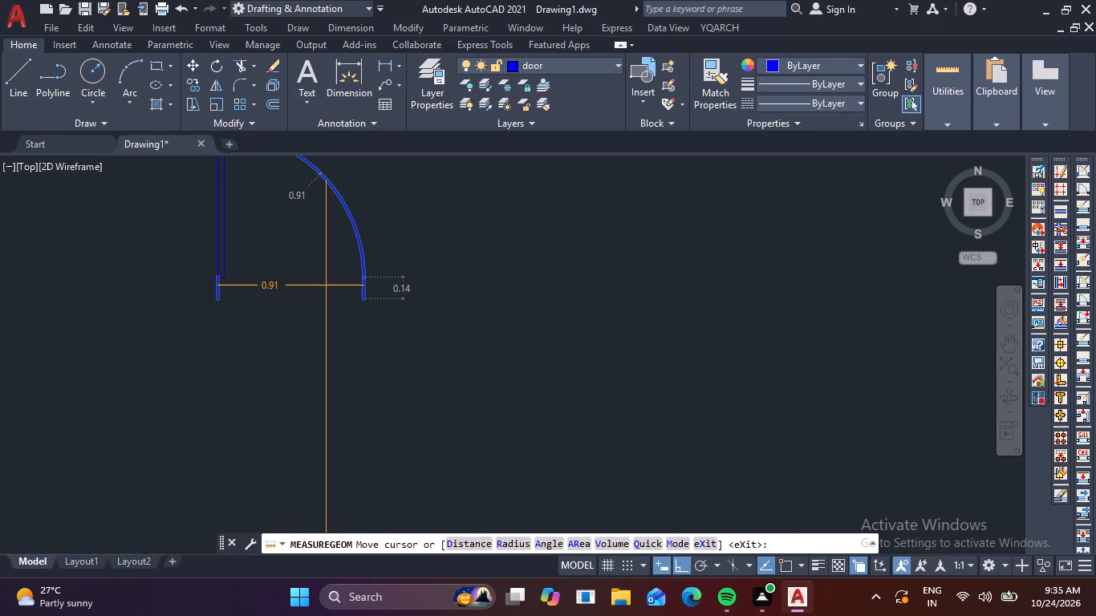
Copy the 0.91 door from its hinge-side bottom endpoint into the bottom exterior wall, aligned with the left wall's inner face.
key(Escape)
key(Escape)
scroll(326, 285, down, 1)
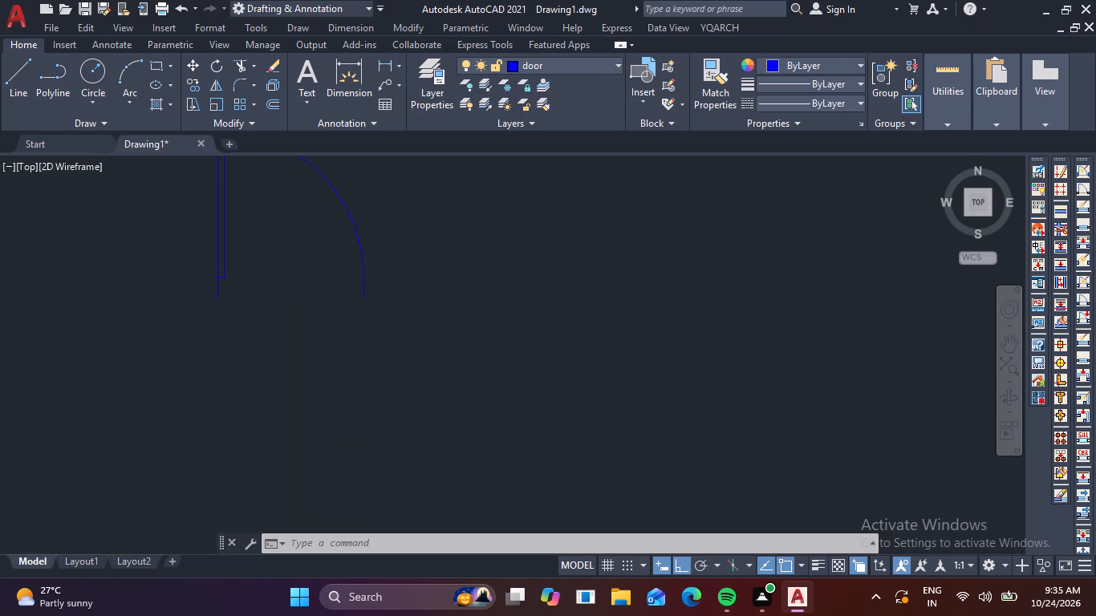
scroll(326, 285, down, 1)
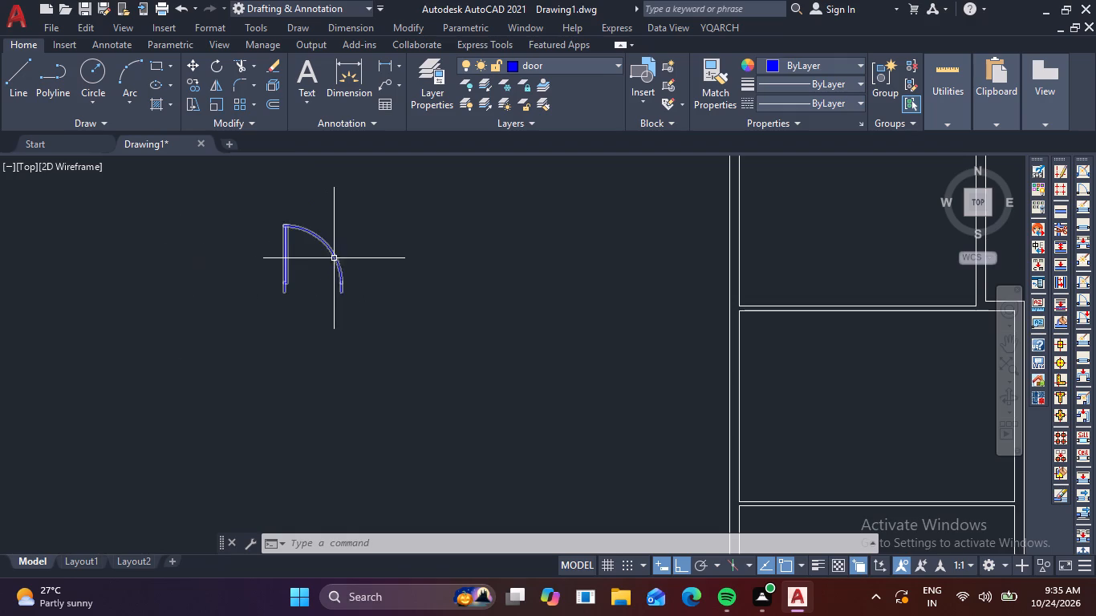
scroll(314, 286, up, 1)
drag(300, 295, 287, 294)
click(173, 276)
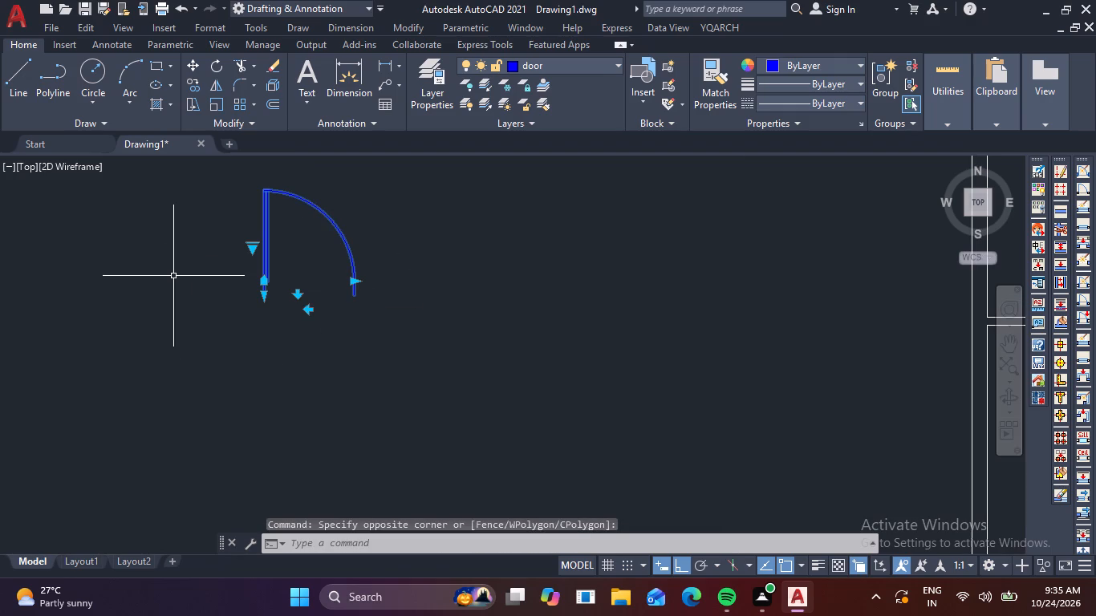
text(co)
key(space)
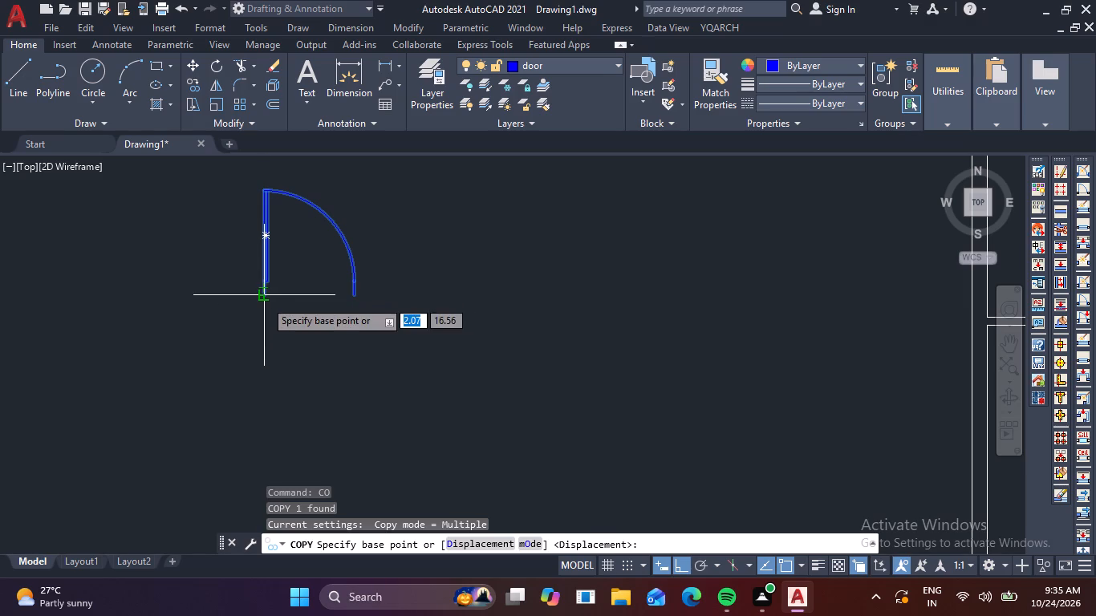
click(265, 300)
scroll(313, 278, down, 3)
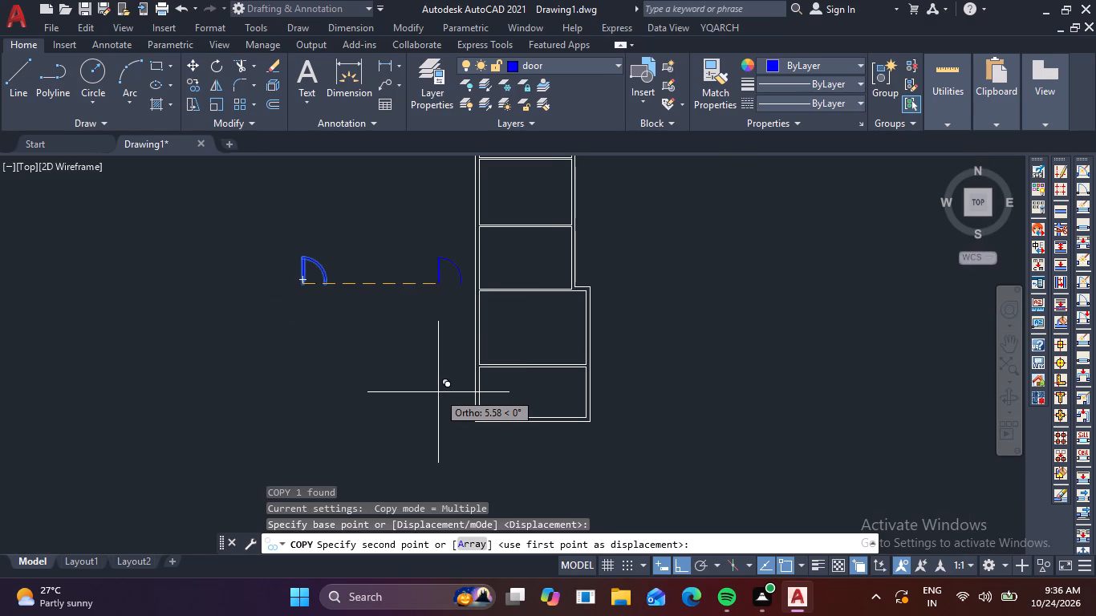
key(F8)
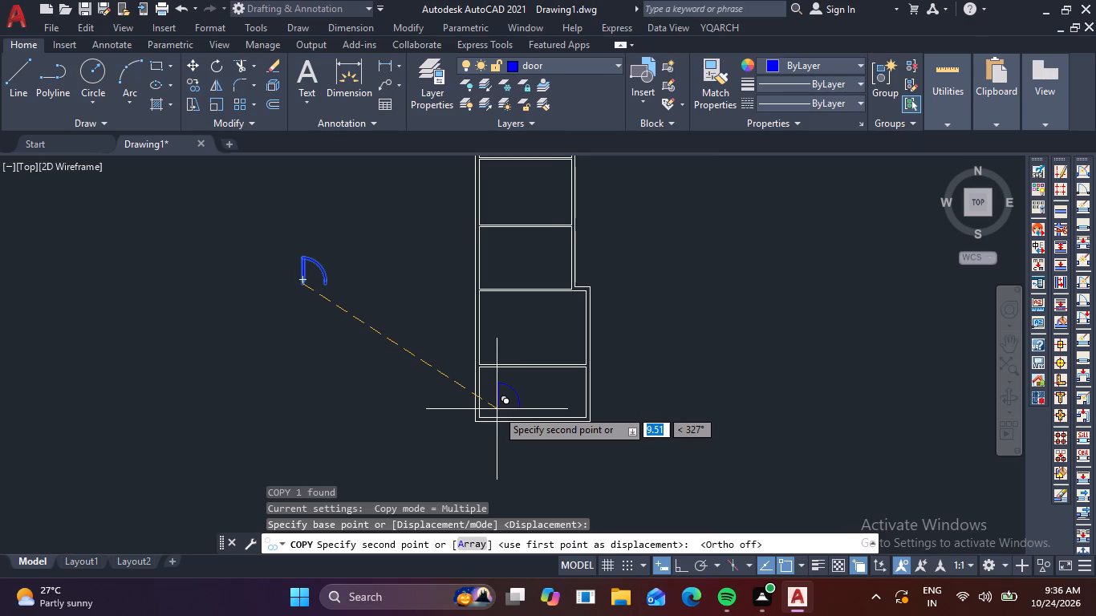
scroll(500, 416, up, 3)
scroll(419, 436, up, 3)
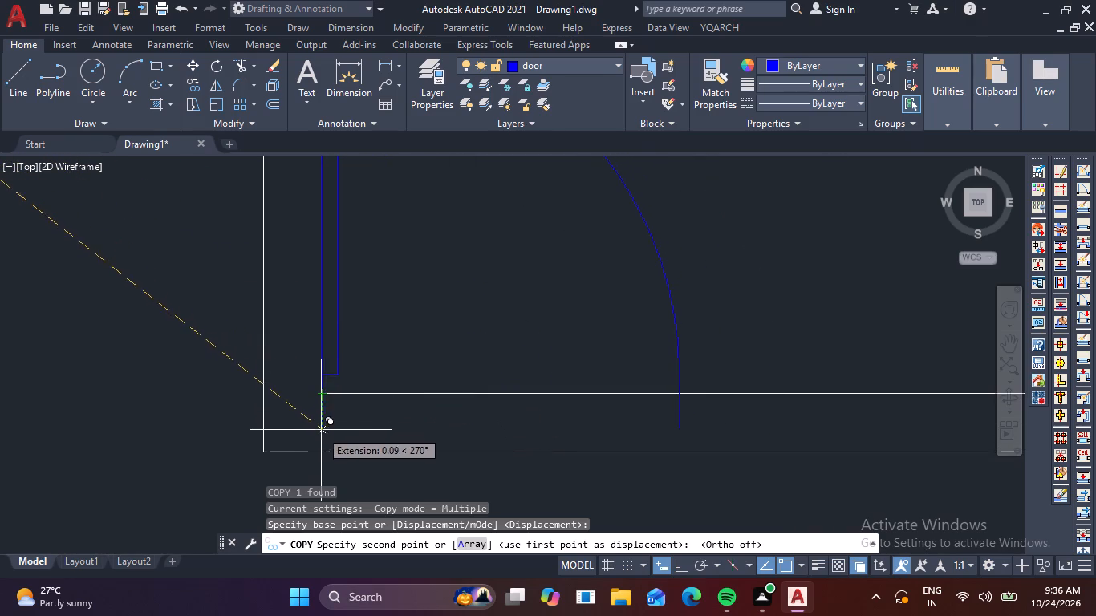
click(319, 454)
Place door copies at the left ends of the two lowest partition walls, against the left wall's inner face.
scroll(399, 396, down, 2)
middle_drag(404, 396, 404, 413)
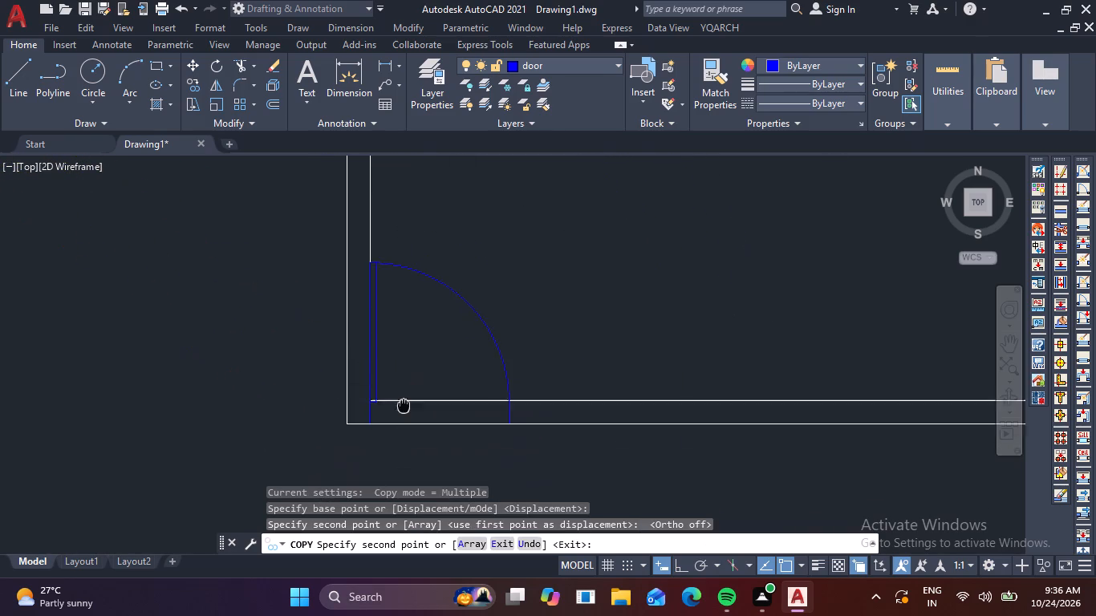
middle_drag(404, 413, 403, 475)
scroll(431, 345, down, 2)
middle_drag(440, 377, 434, 465)
scroll(405, 376, up, 3)
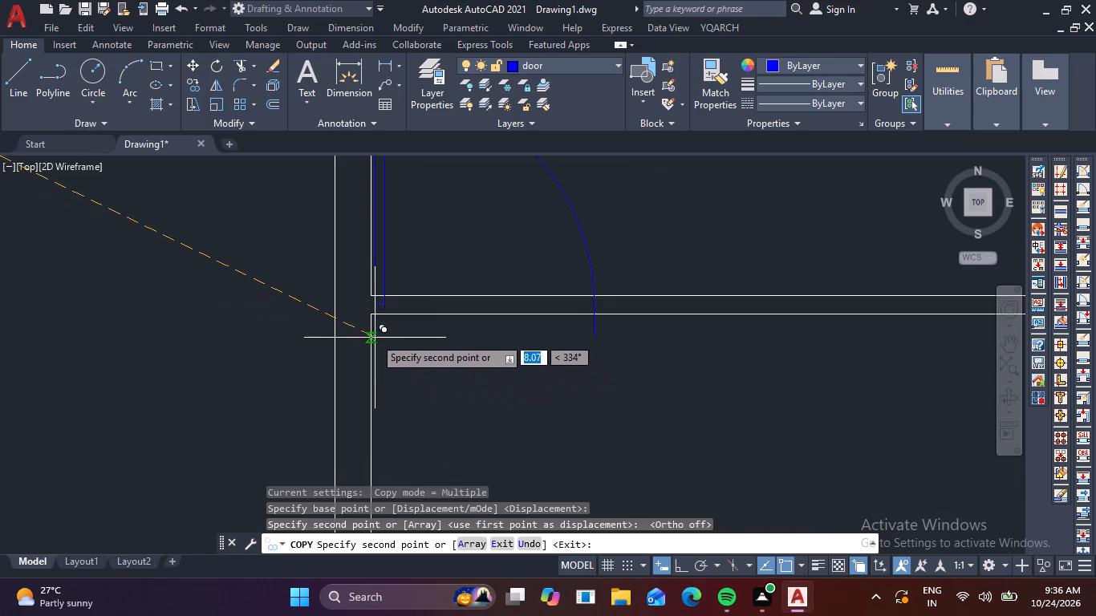
click(369, 315)
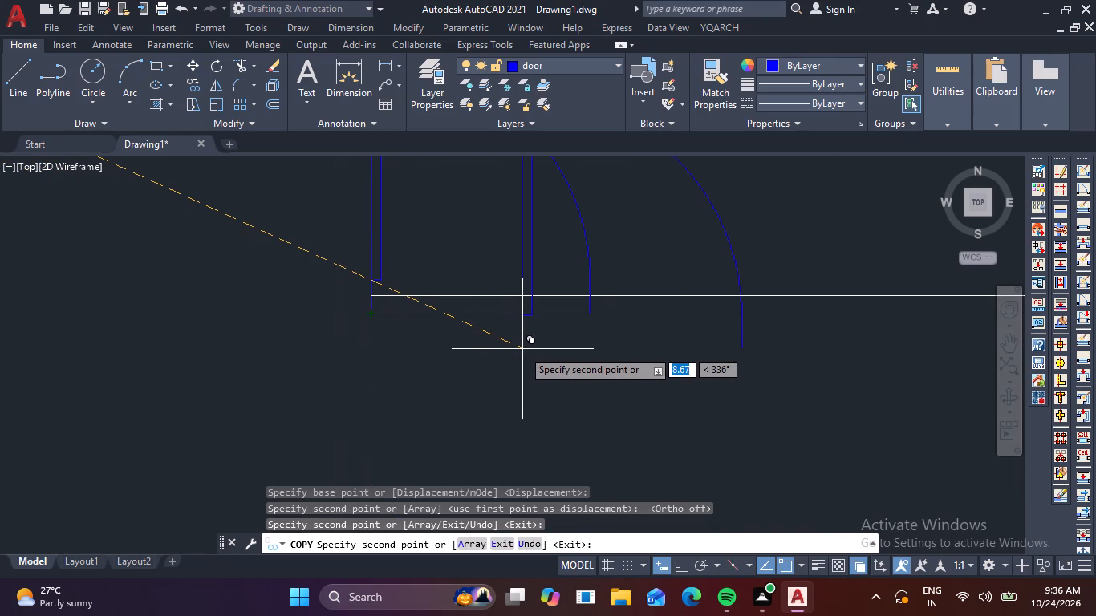
scroll(523, 348, down, 1)
middle_drag(523, 350, 455, 545)
scroll(546, 371, down, 2)
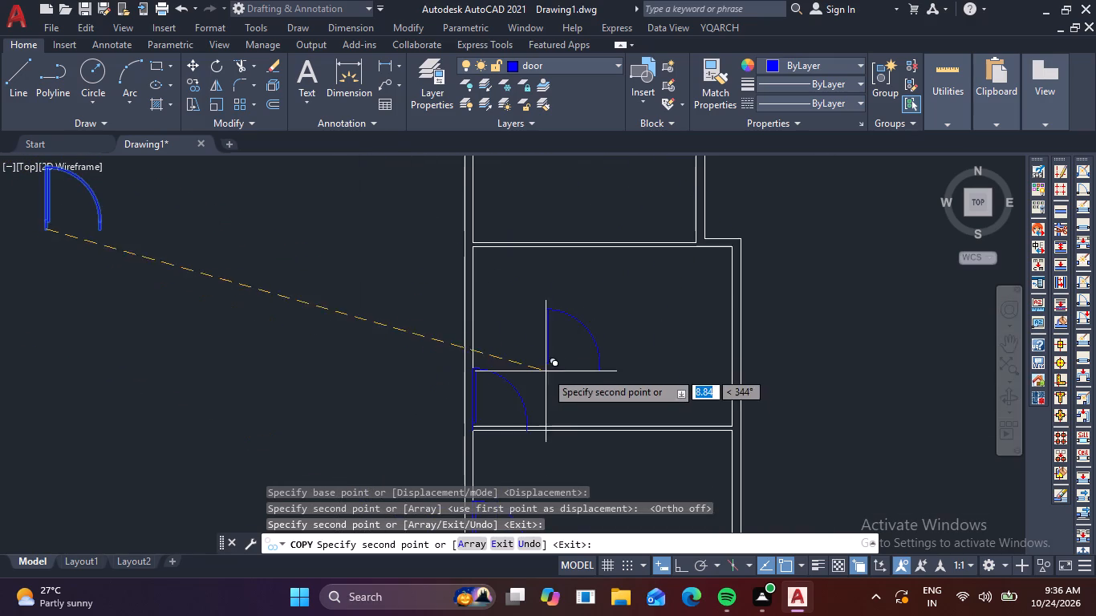
middle_drag(567, 403, 566, 500)
scroll(487, 352, up, 3)
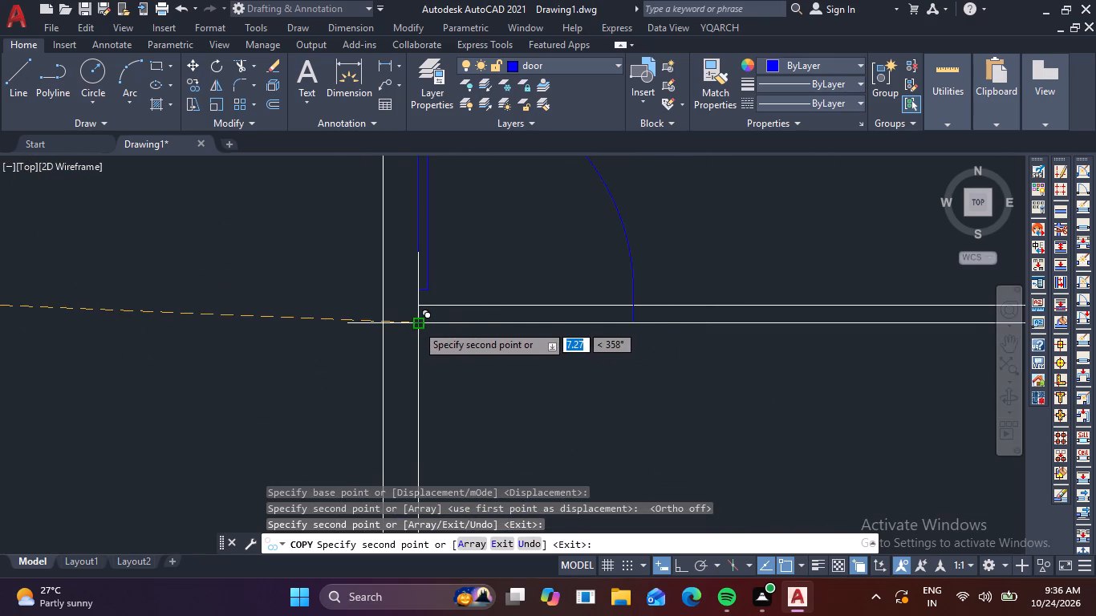
click(416, 324)
Place door copies at the left ends of the uppermost partition wall and the top exterior wall, then end the copying.
scroll(615, 319, down, 3)
middle_drag(676, 287, 721, 518)
middle_drag(649, 392, 499, 446)
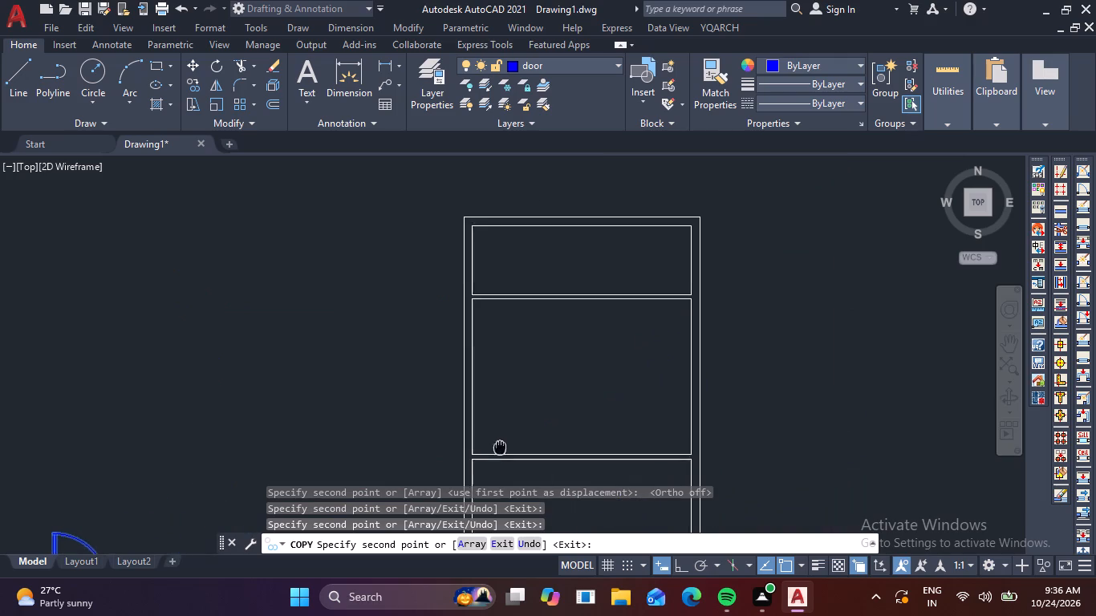
middle_drag(499, 446, 499, 447)
scroll(477, 451, up, 2)
middle_drag(476, 451, 465, 424)
scroll(476, 451, up, 1)
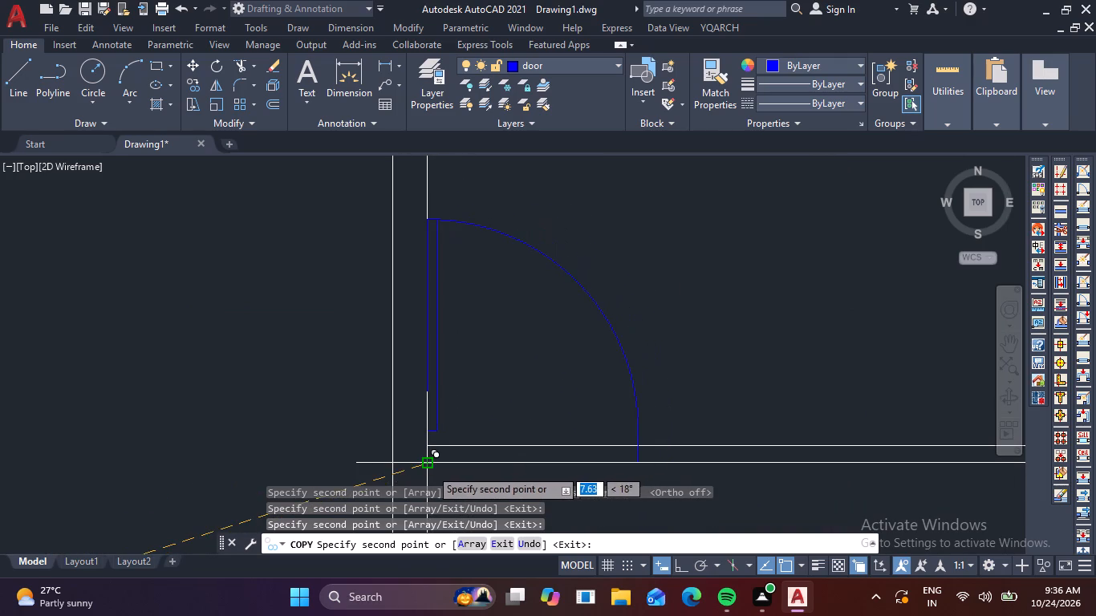
click(428, 468)
scroll(633, 367, down, 3)
middle_drag(643, 374, 556, 537)
scroll(484, 396, up, 1)
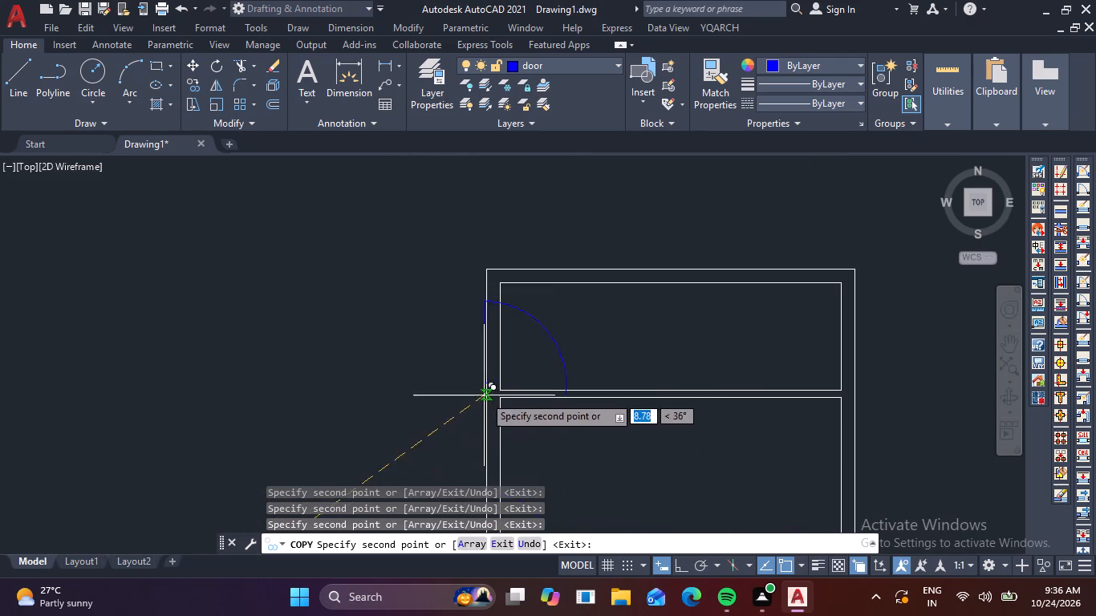
middle_drag(553, 376, 538, 464)
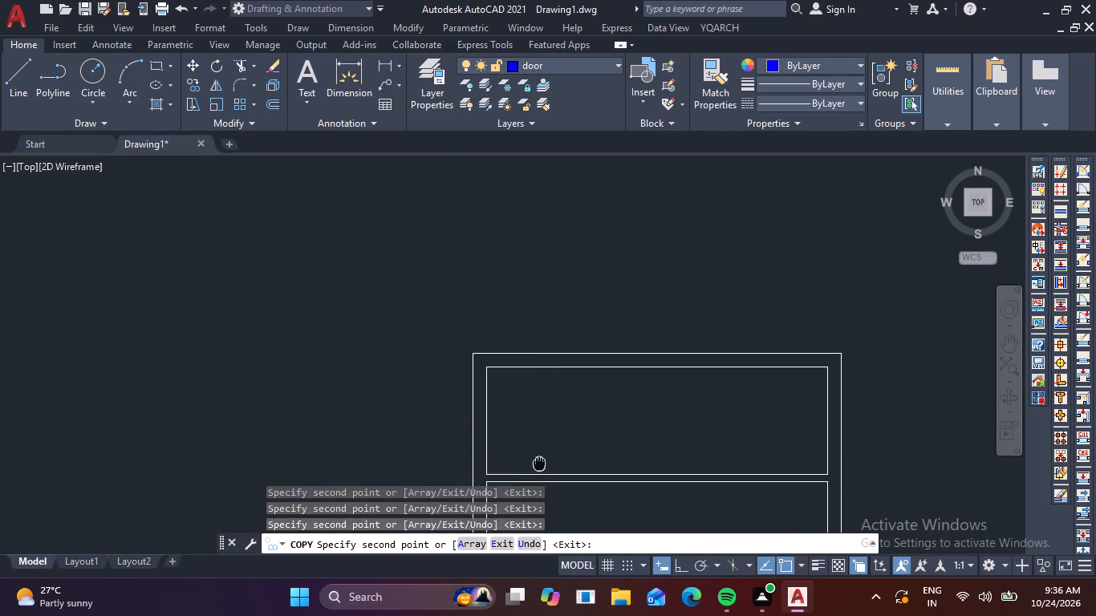
middle_drag(538, 464, 536, 468)
scroll(484, 360, up, 2)
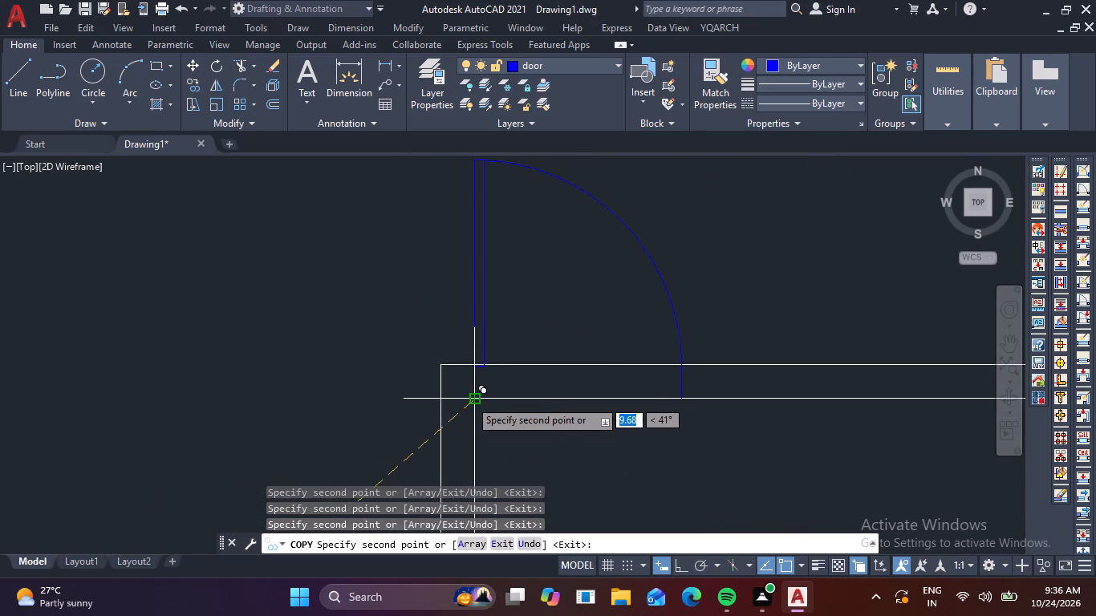
click(469, 399)
key(Escape)
key(Escape)
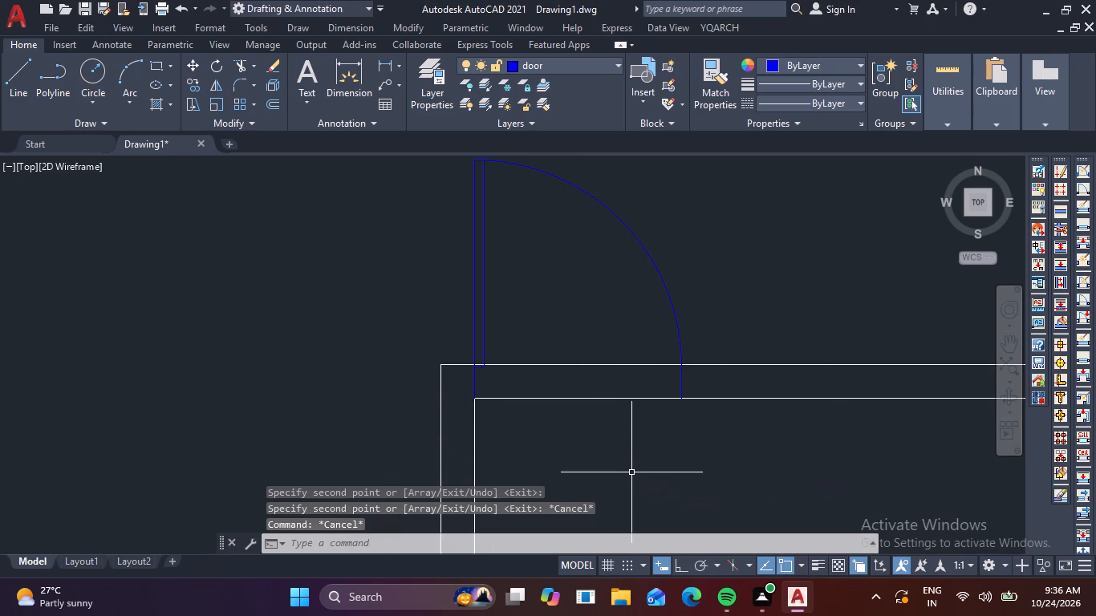
Offset the top room's inner right wall line 2.6 into the room.
scroll(631, 466, down, 2)
middle_drag(639, 460, 408, 314)
key(o)
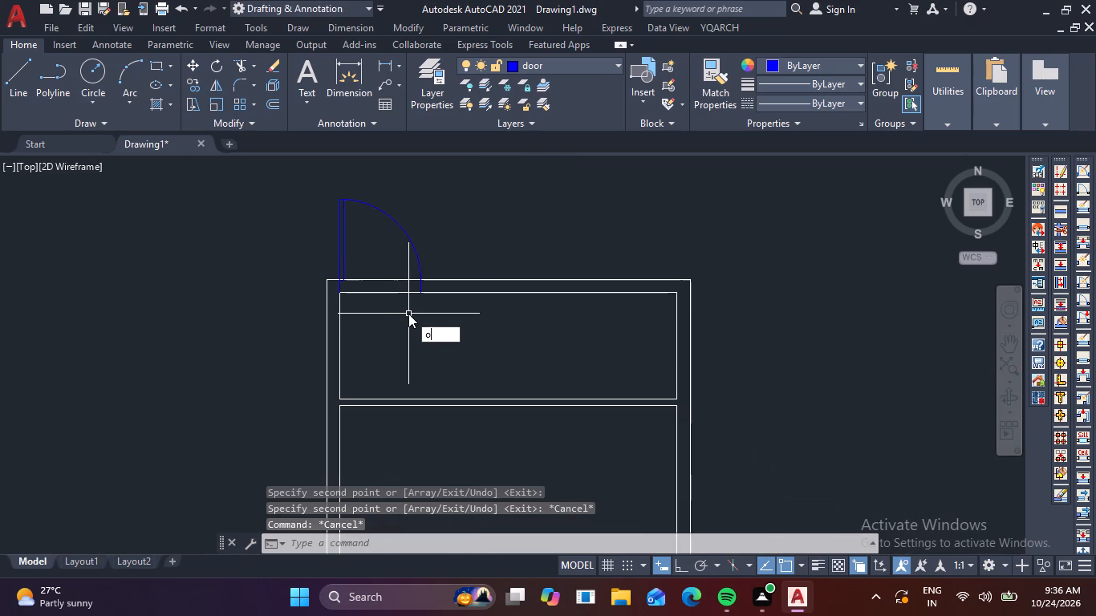
key(Return)
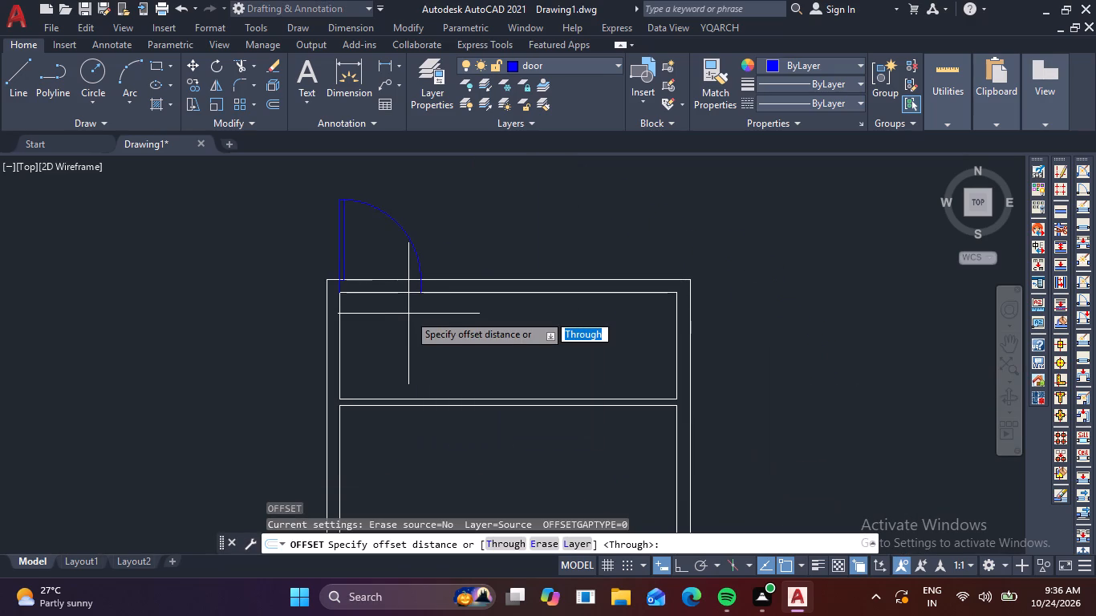
text(2.)
key(6)
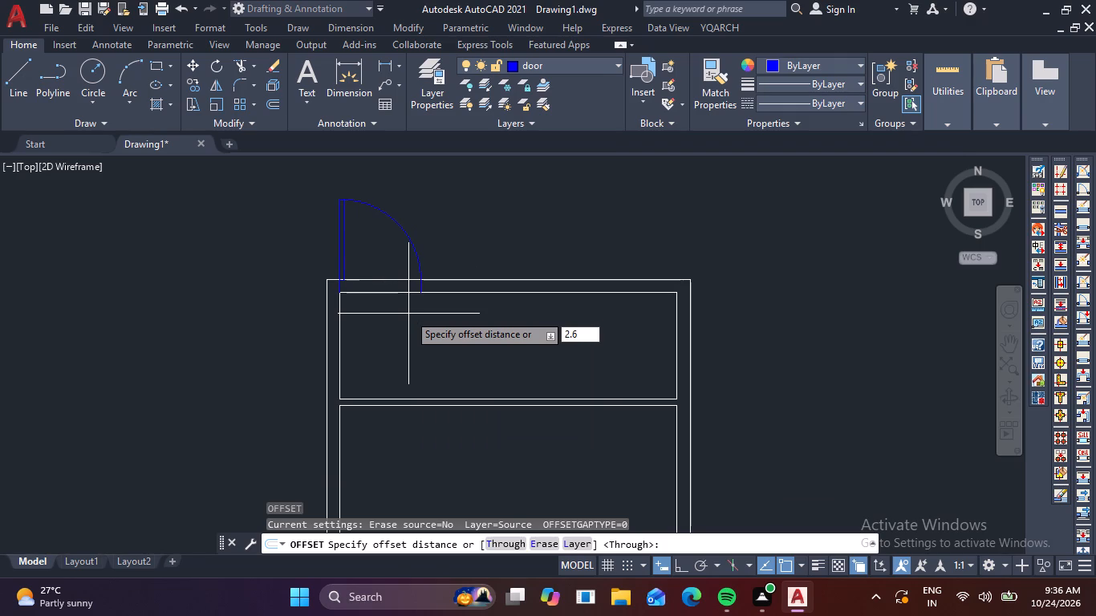
key(Return)
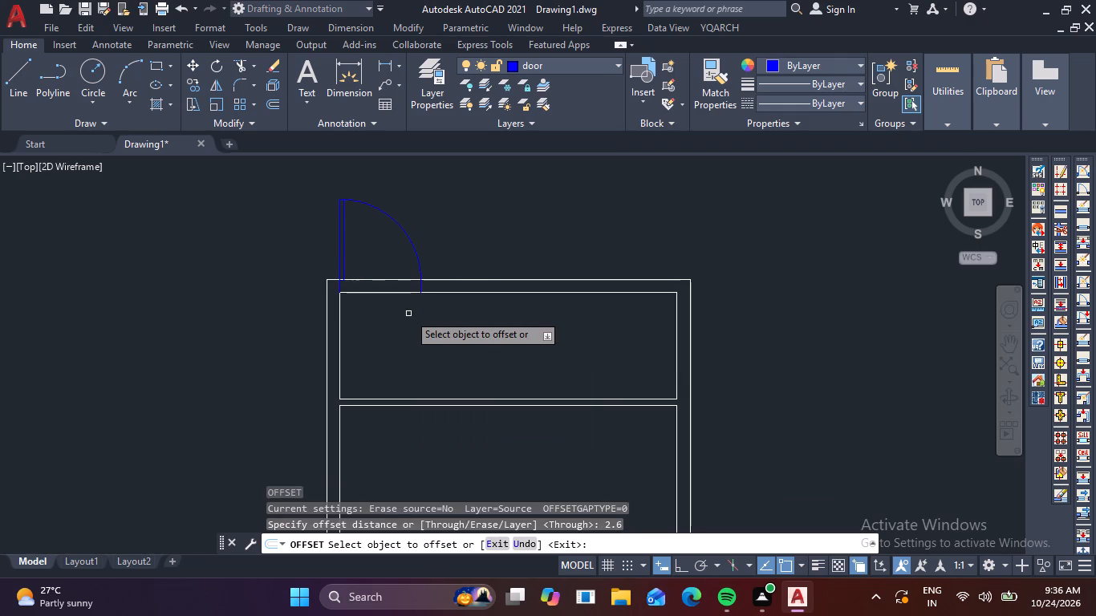
click(676, 348)
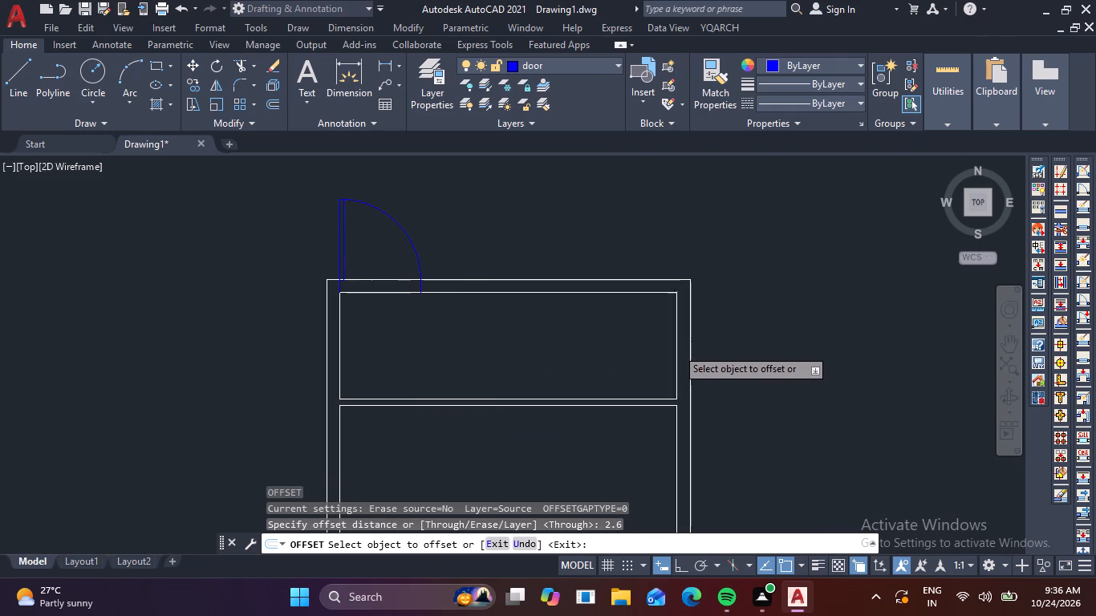
click(497, 396)
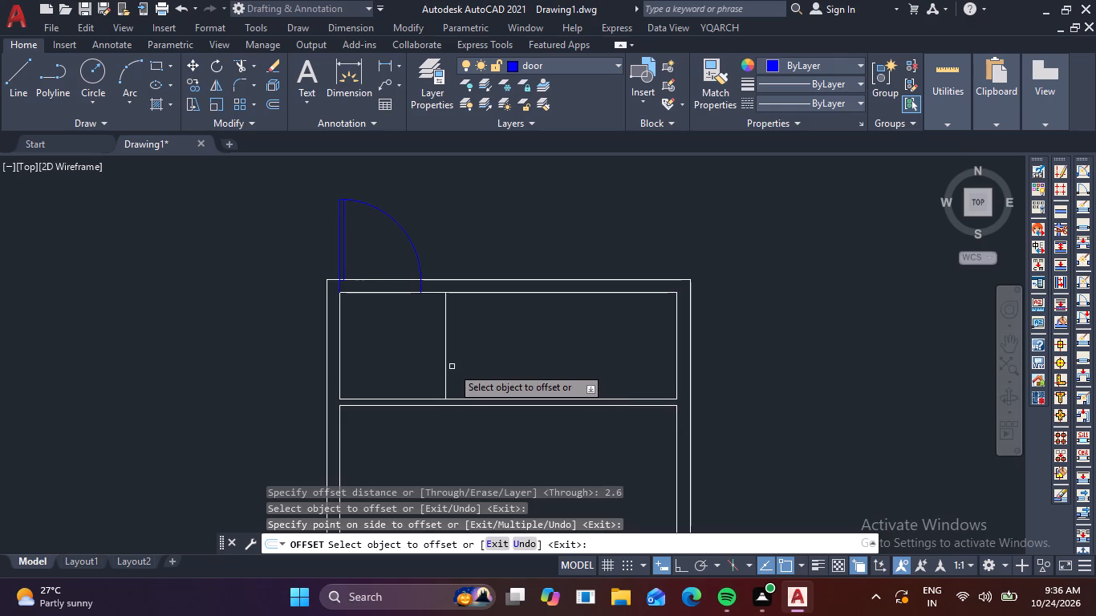
Offset the new vertical line in the top room 0.07 to the left to form a partition wall.
click(444, 362)
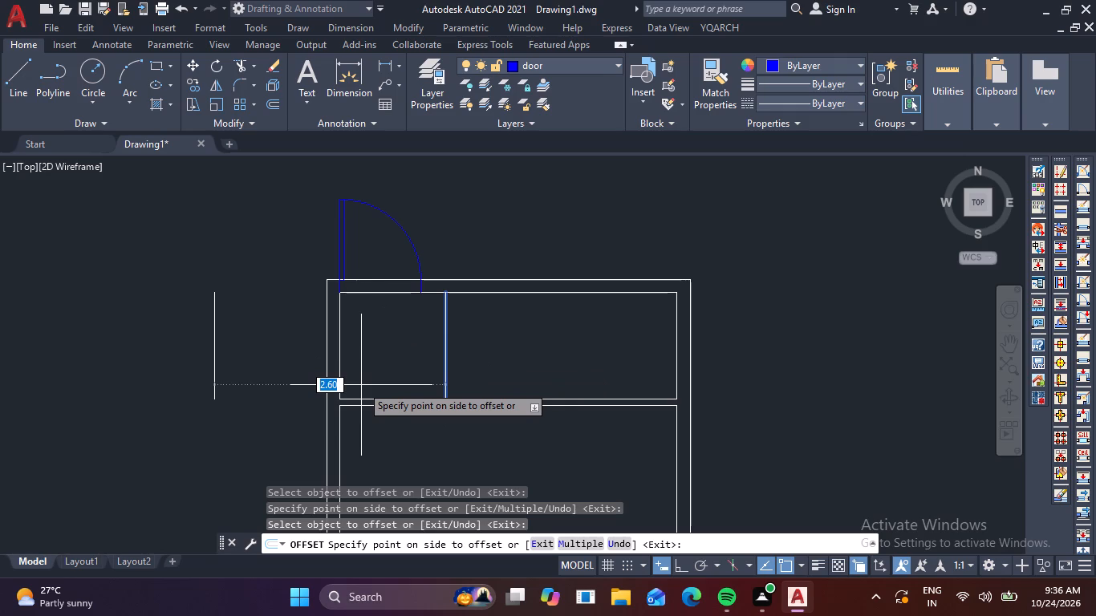
text(.07)
key(Return)
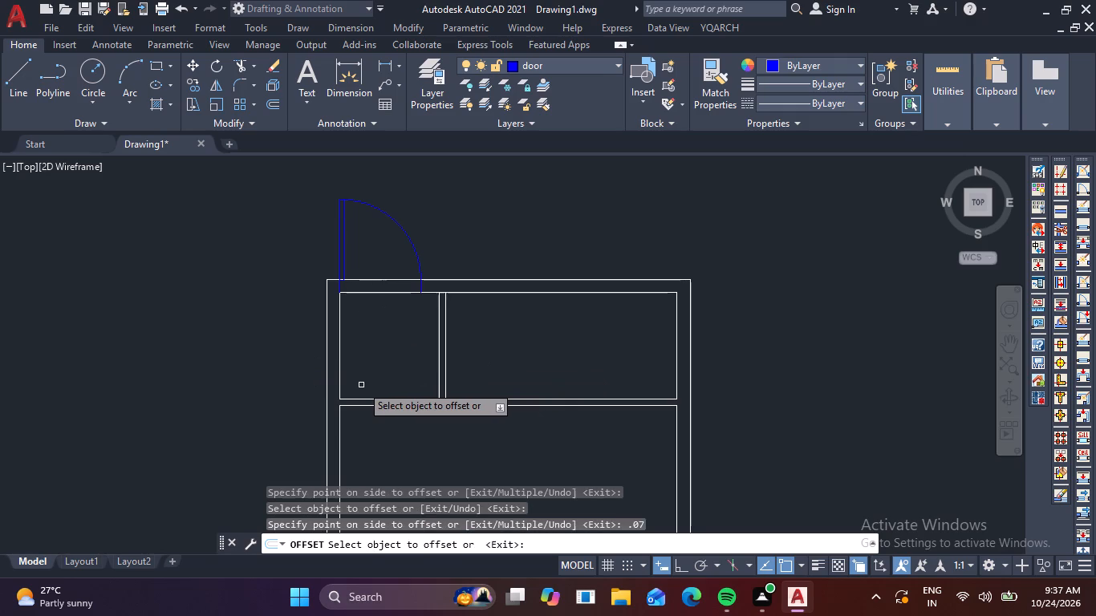
key(Escape)
key(Escape)
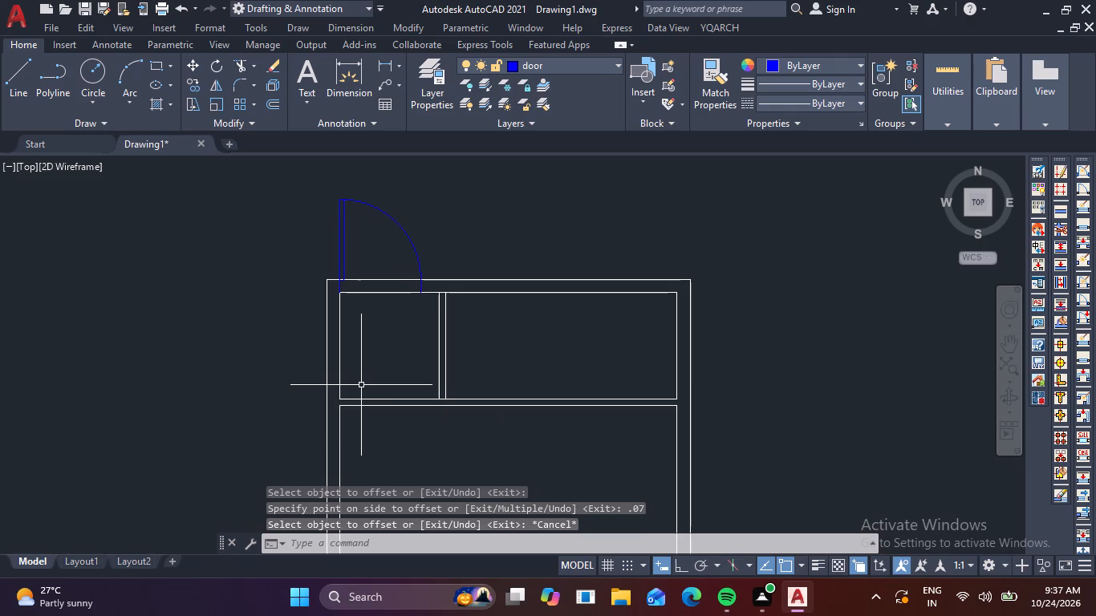
Scale the original door outside the plan by reference from its hinge-side bottom endpoint, using its opening width and 0.76 as the new length.
scroll(349, 385, down, 2)
middle_drag(269, 466, 227, 355)
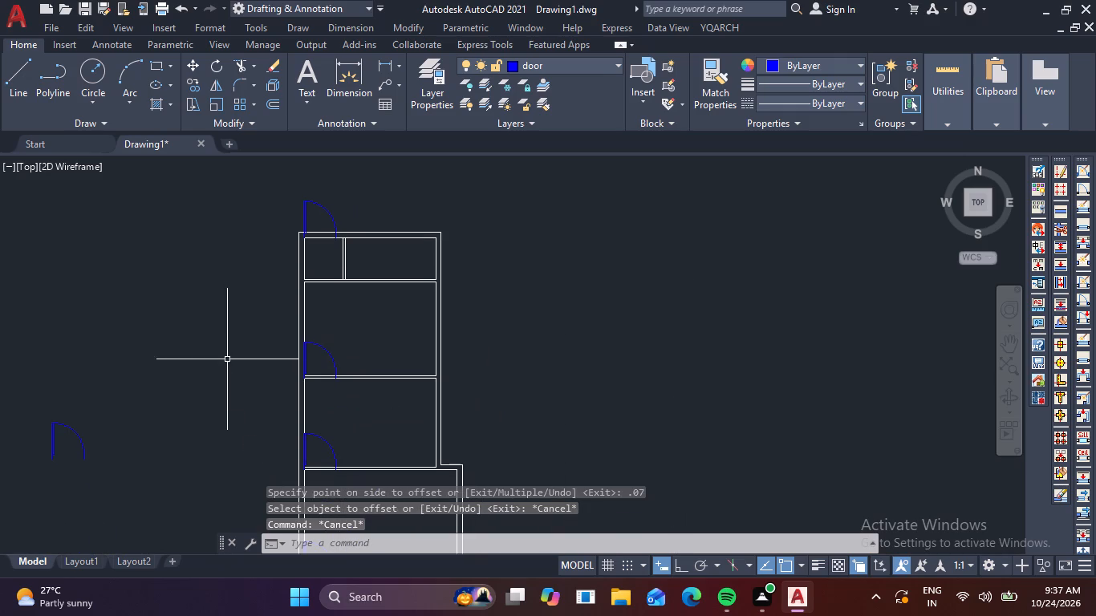
middle_drag(222, 377, 340, 378)
scroll(145, 444, up, 2)
middle_drag(337, 445, 343, 367)
drag(232, 411, 216, 405)
drag(158, 395, 150, 395)
text(sc)
key(space)
scroll(202, 423, up, 1)
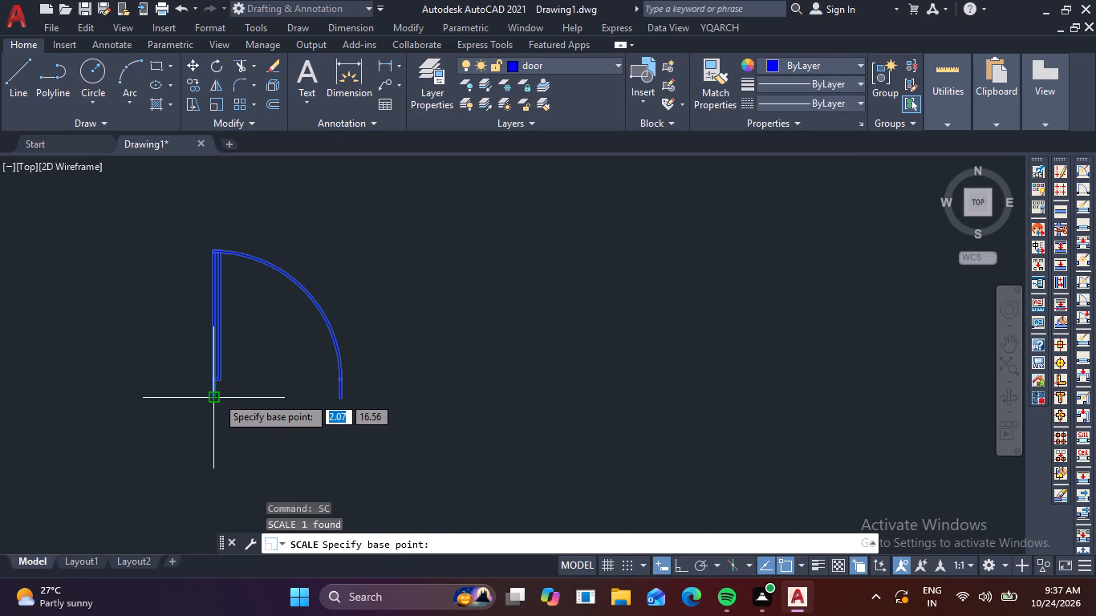
click(217, 396)
click(525, 544)
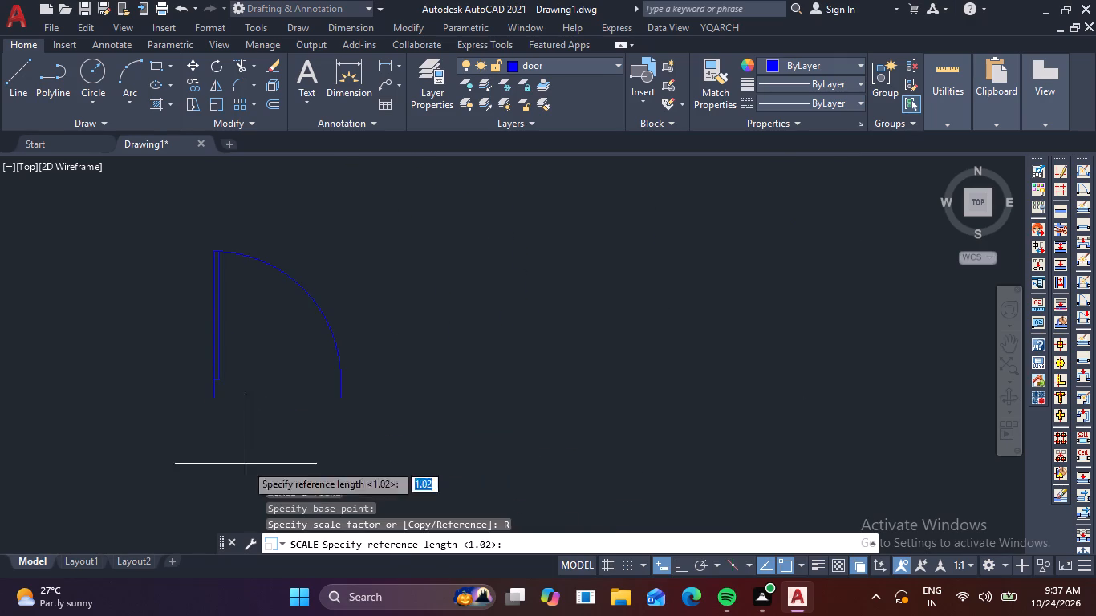
click(215, 399)
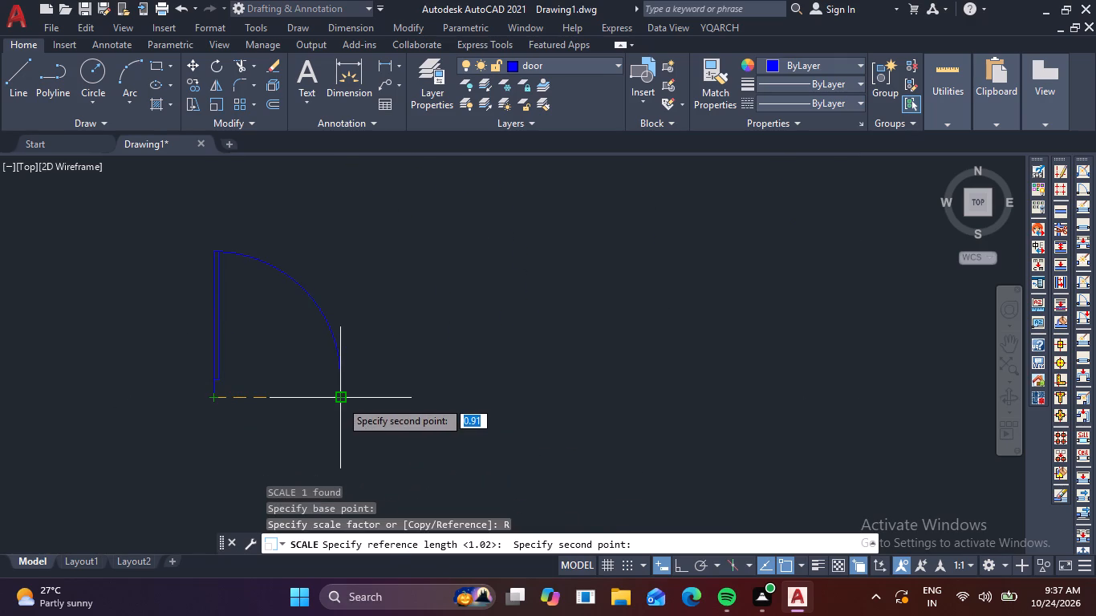
click(342, 399)
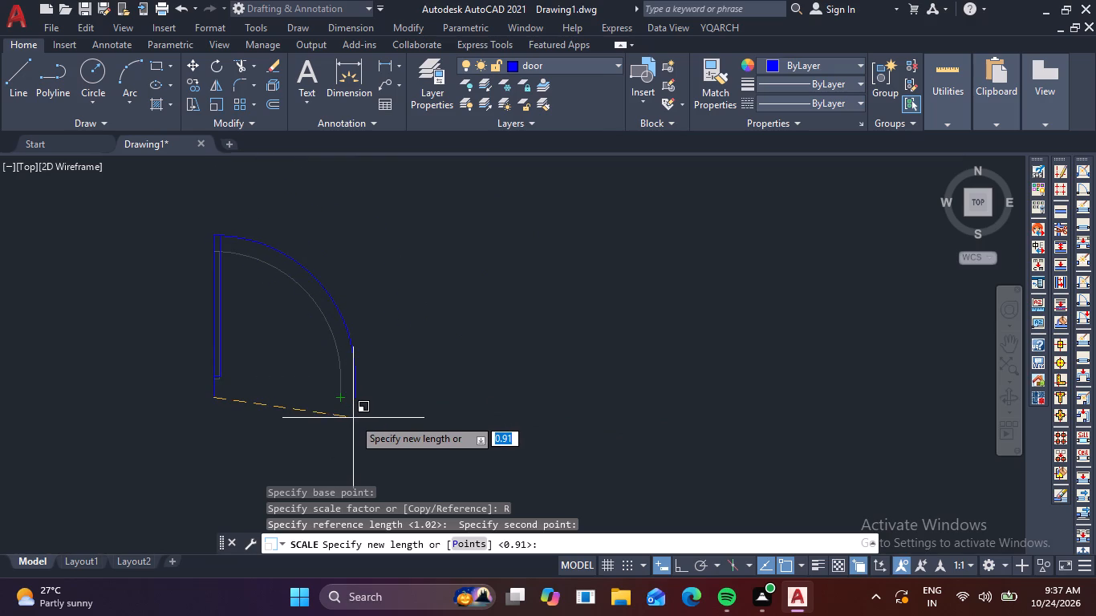
key(F8)
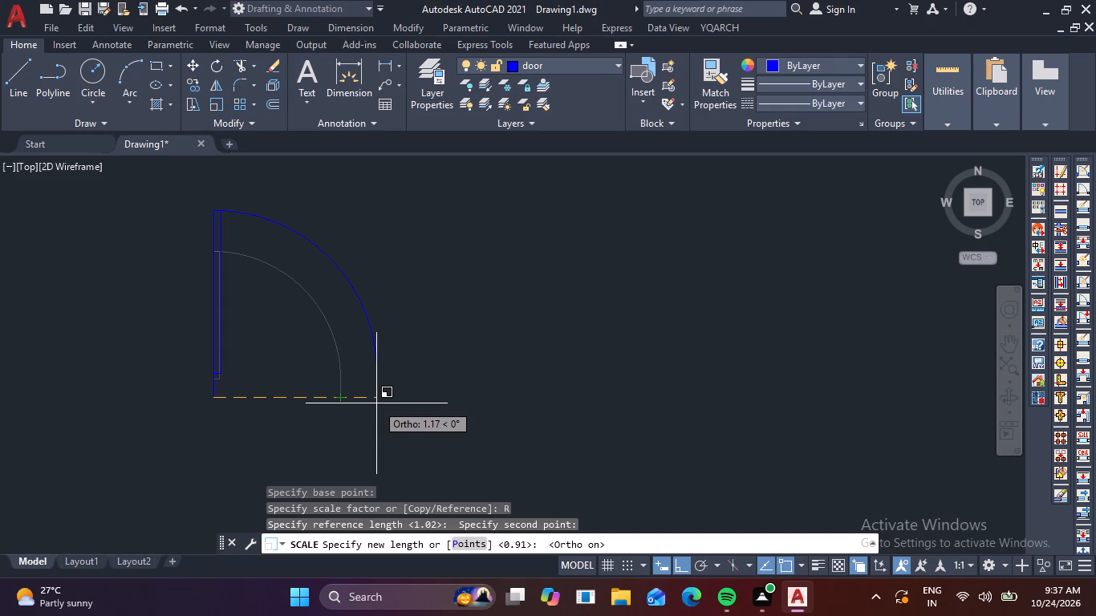
key(period)
text(76)
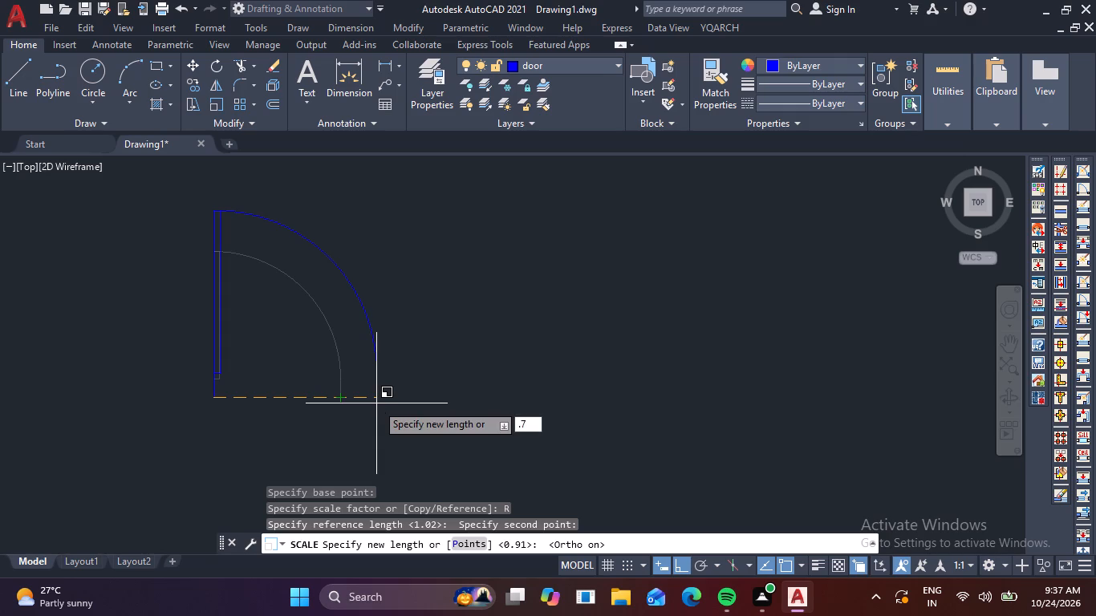
key(Return)
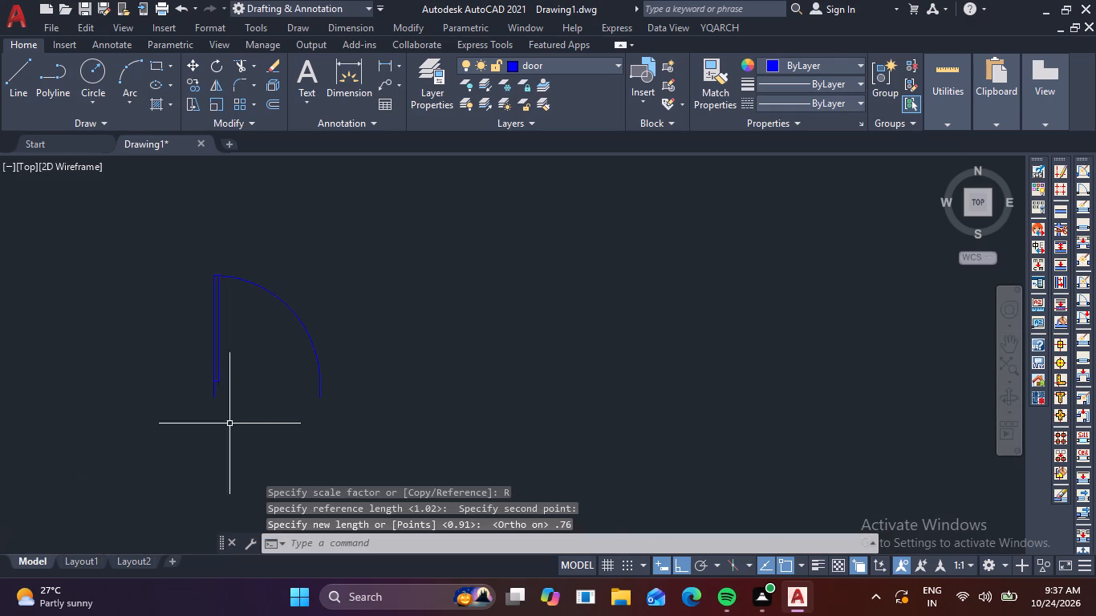
Rotate the scaled door outside the plan by 270° about its hinge-side bottom endpoint.
drag(255, 412, 239, 407)
click(199, 396)
text(ro)
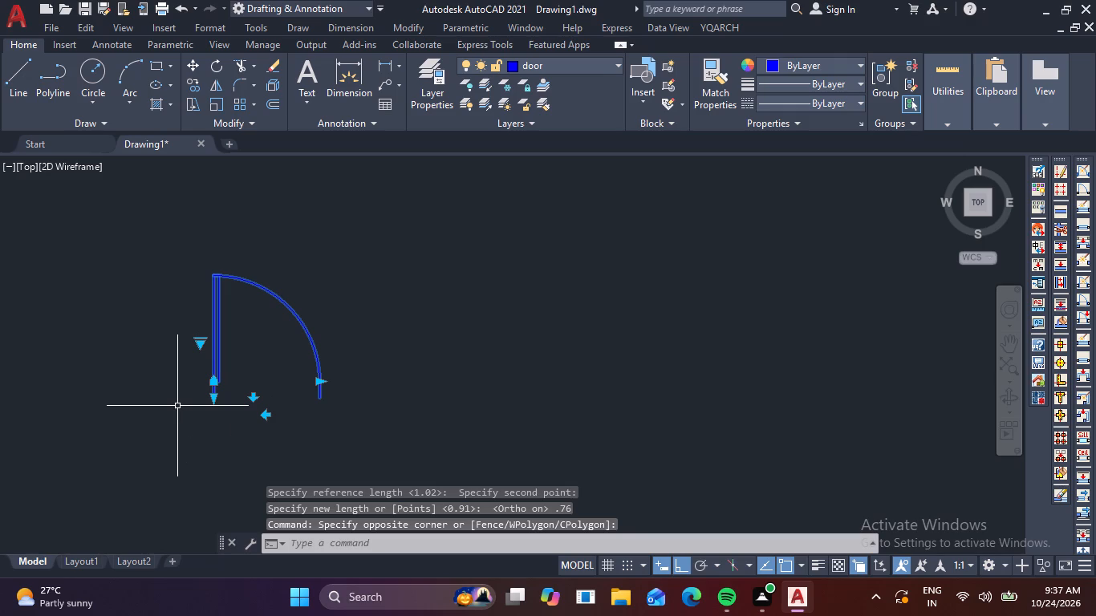
key(space)
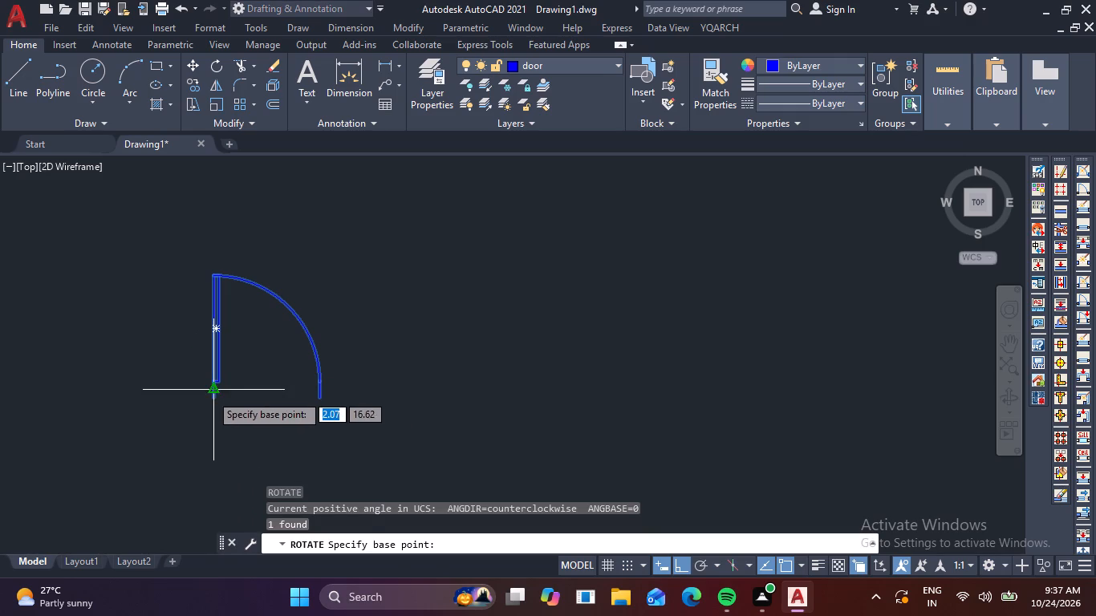
click(216, 401)
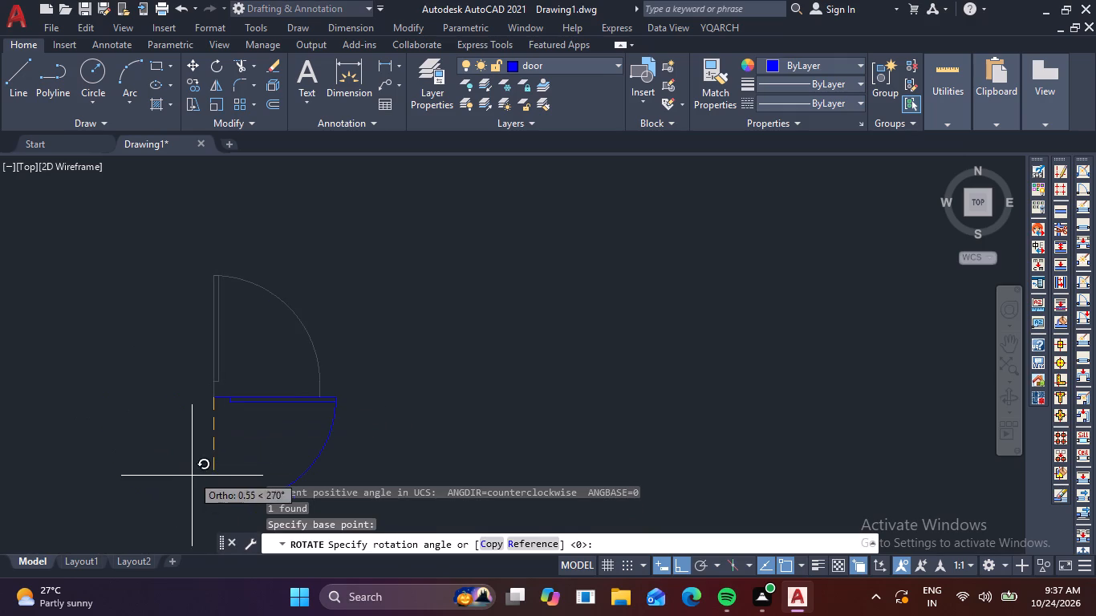
click(193, 484)
Copy the rotated door by its hinge-side endpoint to the upper end of the top room's vertical partition, on its left line.
click(260, 440)
click(217, 376)
text(co)
key(space)
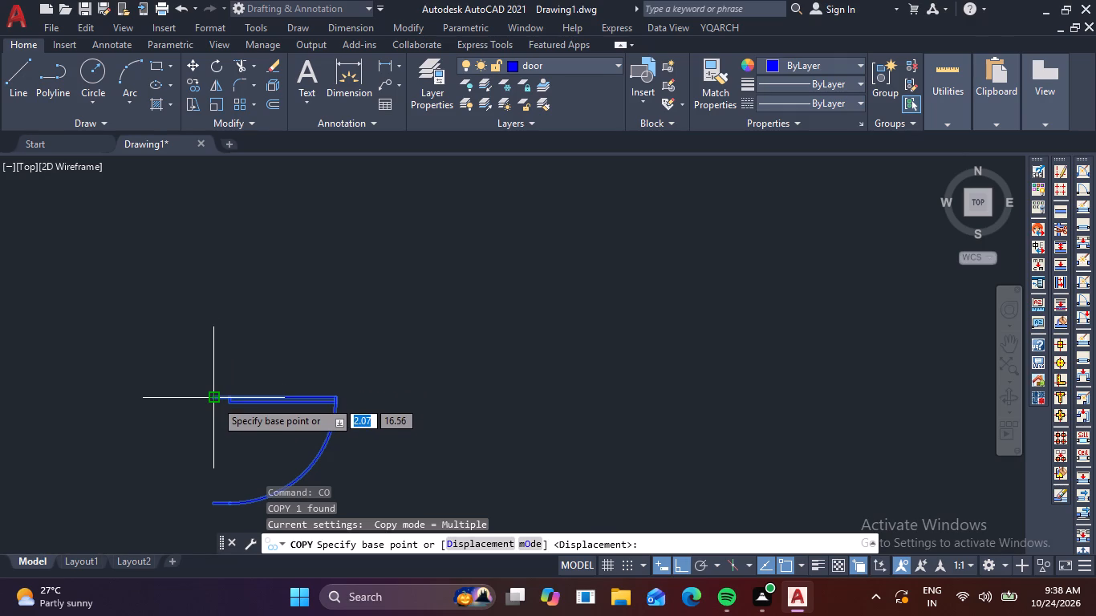
click(215, 400)
scroll(349, 325, down, 3)
key(F8)
scroll(349, 325, down, 1)
middle_drag(359, 323, 215, 436)
middle_drag(366, 335, 398, 387)
scroll(391, 377, up, 2)
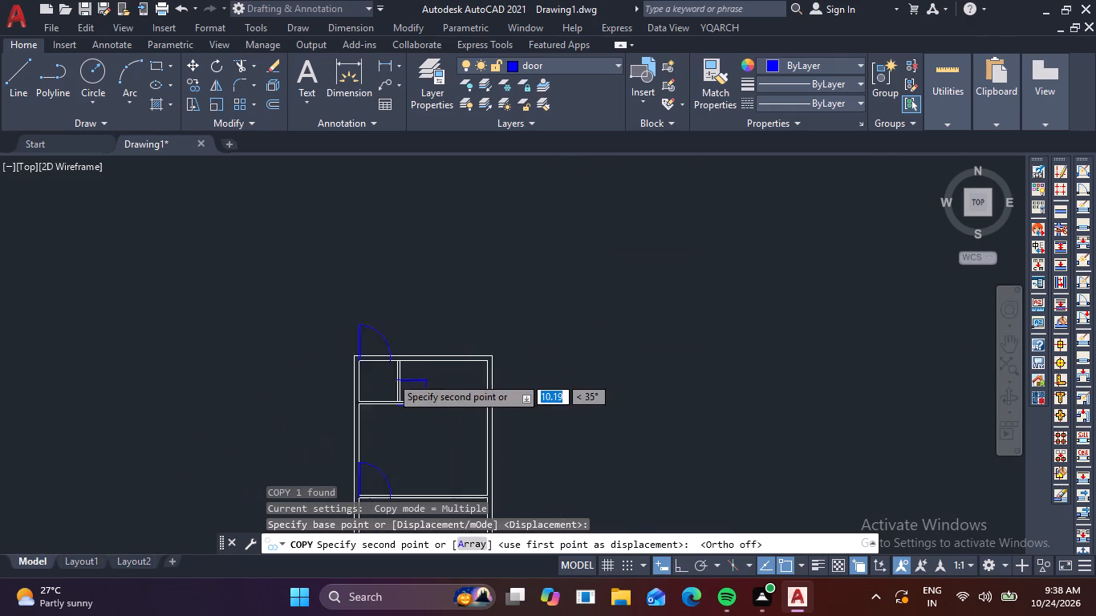
scroll(391, 376, up, 4)
click(420, 290)
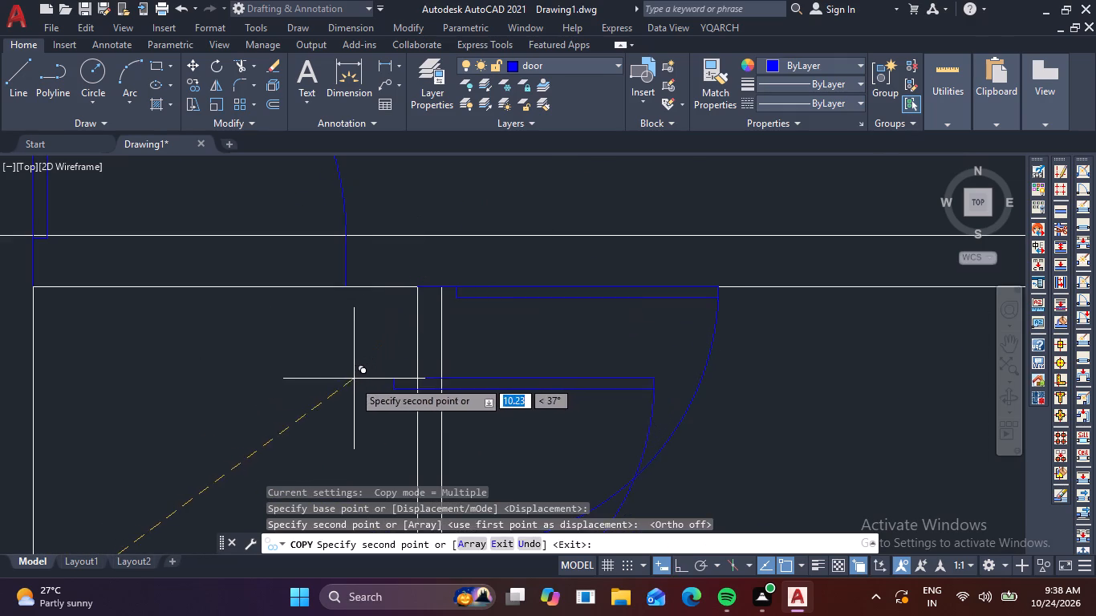
key(Escape)
Delete the leftover source door outside the plan.
scroll(350, 381, down, 4)
middle_drag(333, 395, 393, 245)
scroll(343, 314, down, 3)
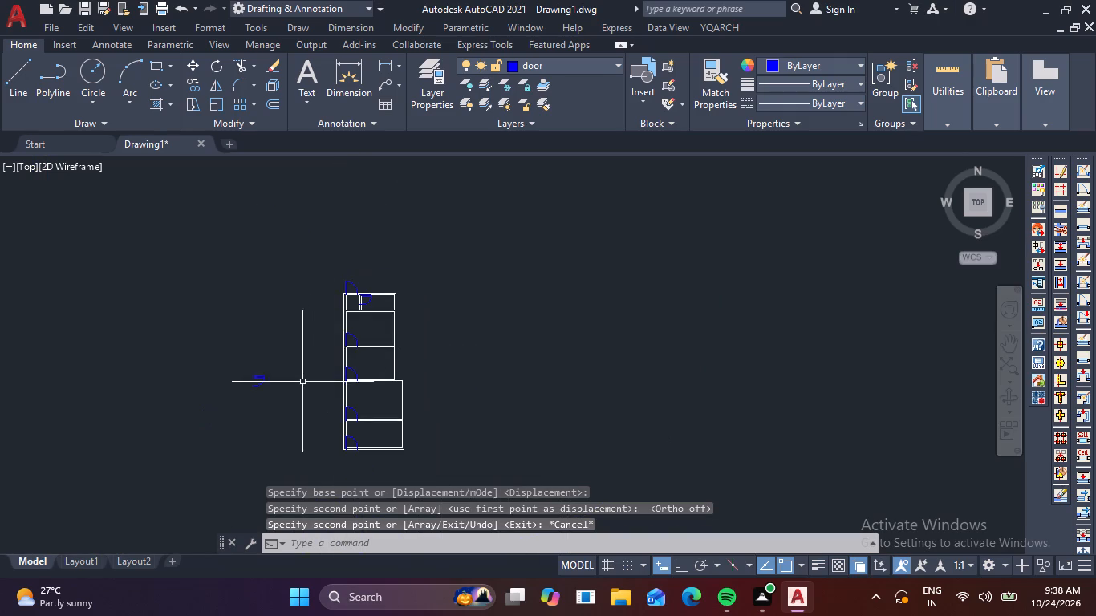
scroll(286, 395, up, 1)
click(275, 402)
click(179, 343)
key(Delete)
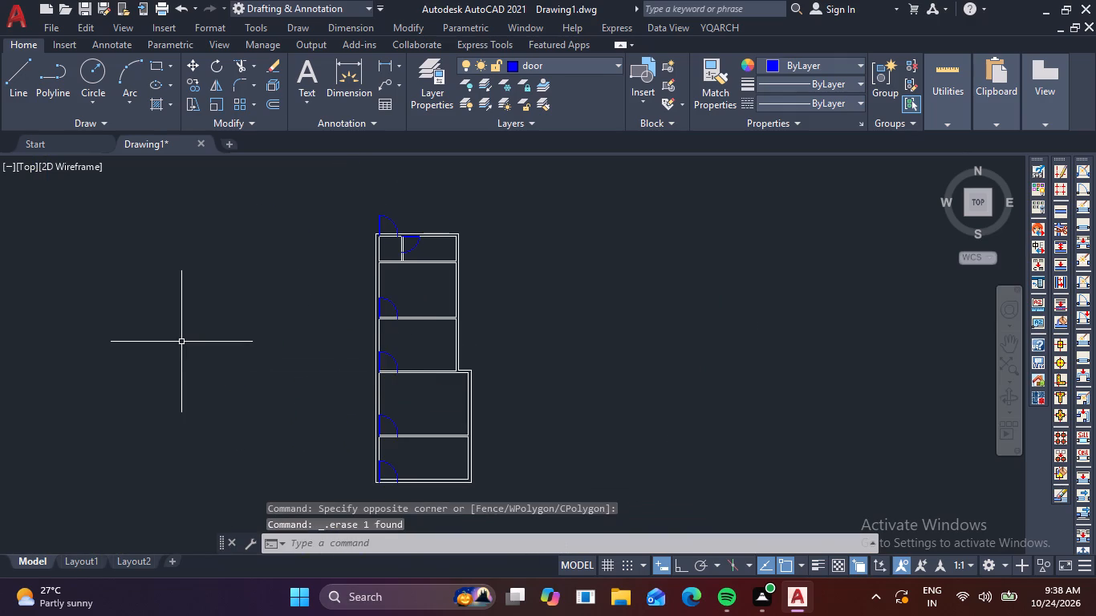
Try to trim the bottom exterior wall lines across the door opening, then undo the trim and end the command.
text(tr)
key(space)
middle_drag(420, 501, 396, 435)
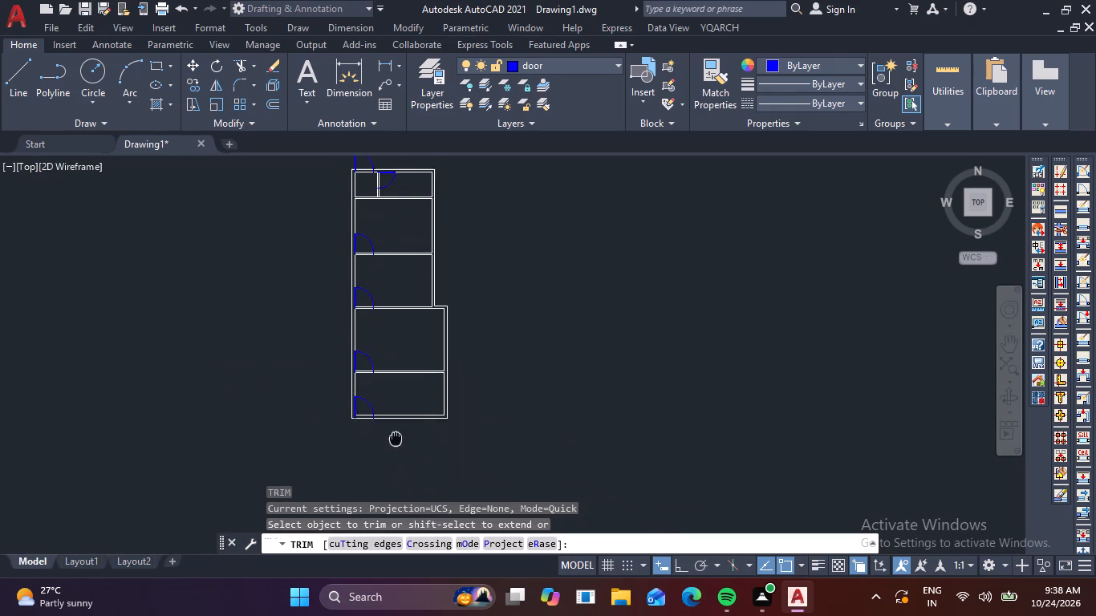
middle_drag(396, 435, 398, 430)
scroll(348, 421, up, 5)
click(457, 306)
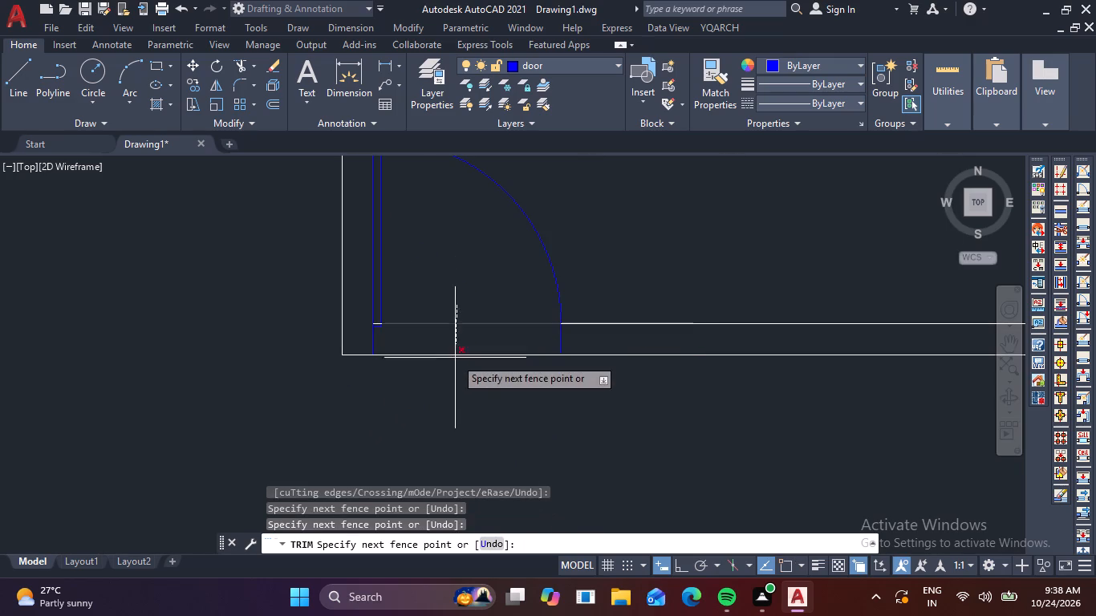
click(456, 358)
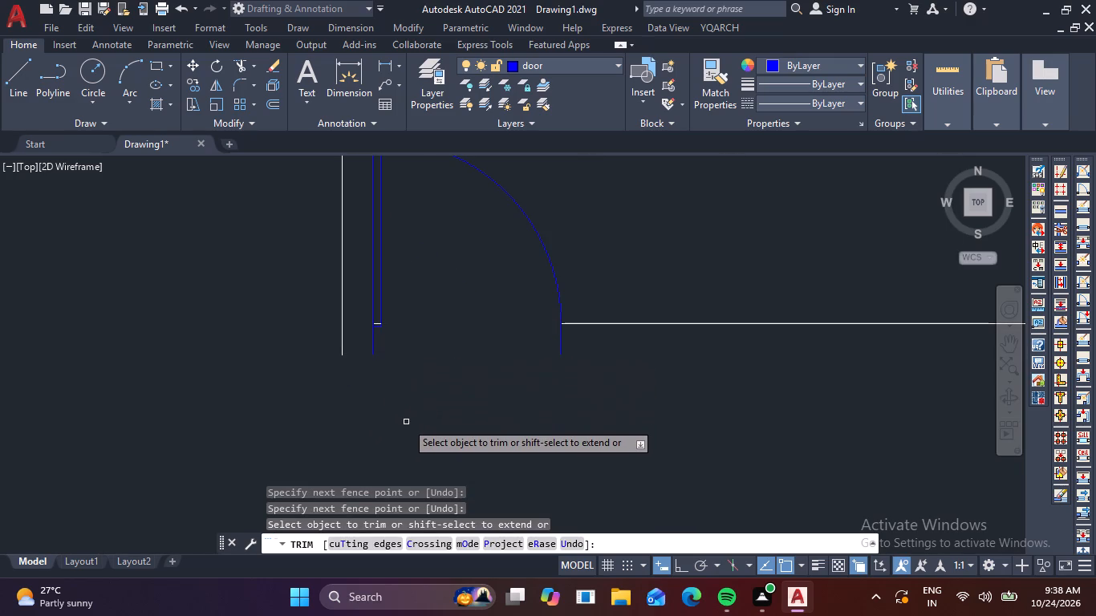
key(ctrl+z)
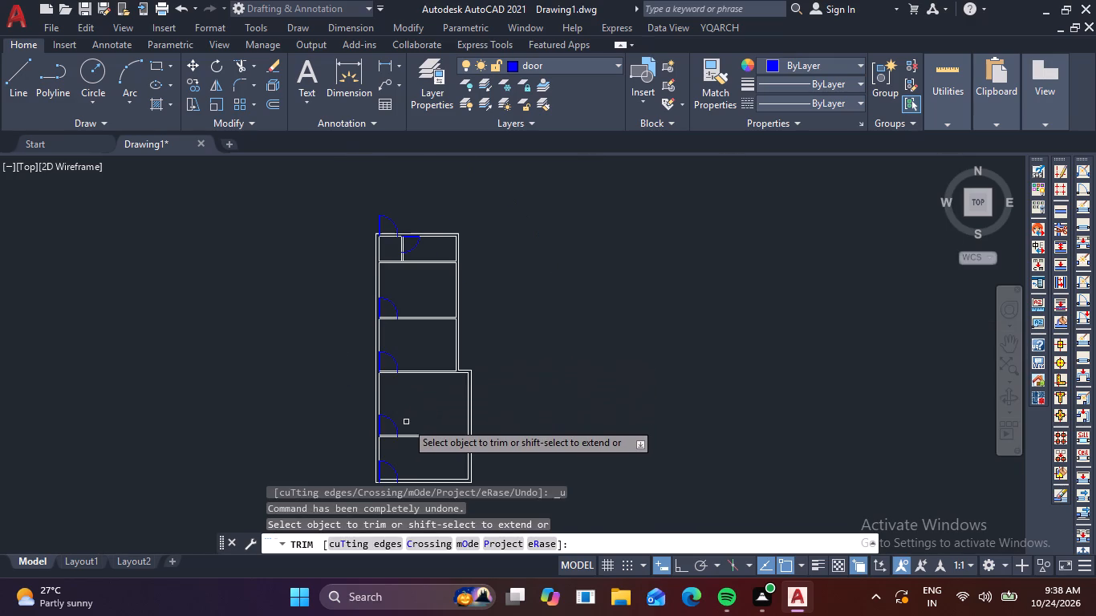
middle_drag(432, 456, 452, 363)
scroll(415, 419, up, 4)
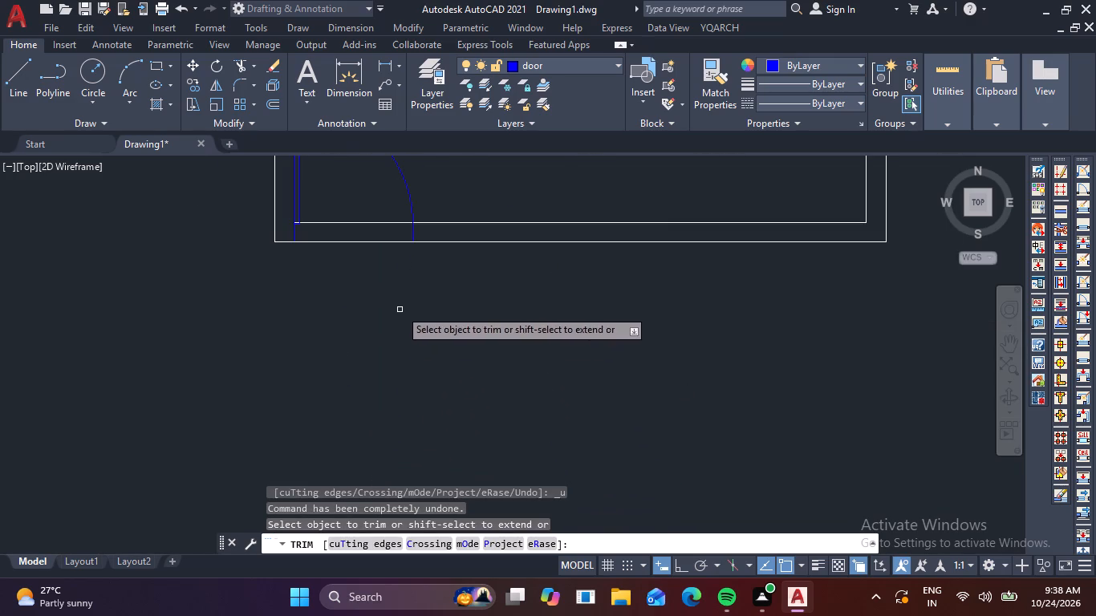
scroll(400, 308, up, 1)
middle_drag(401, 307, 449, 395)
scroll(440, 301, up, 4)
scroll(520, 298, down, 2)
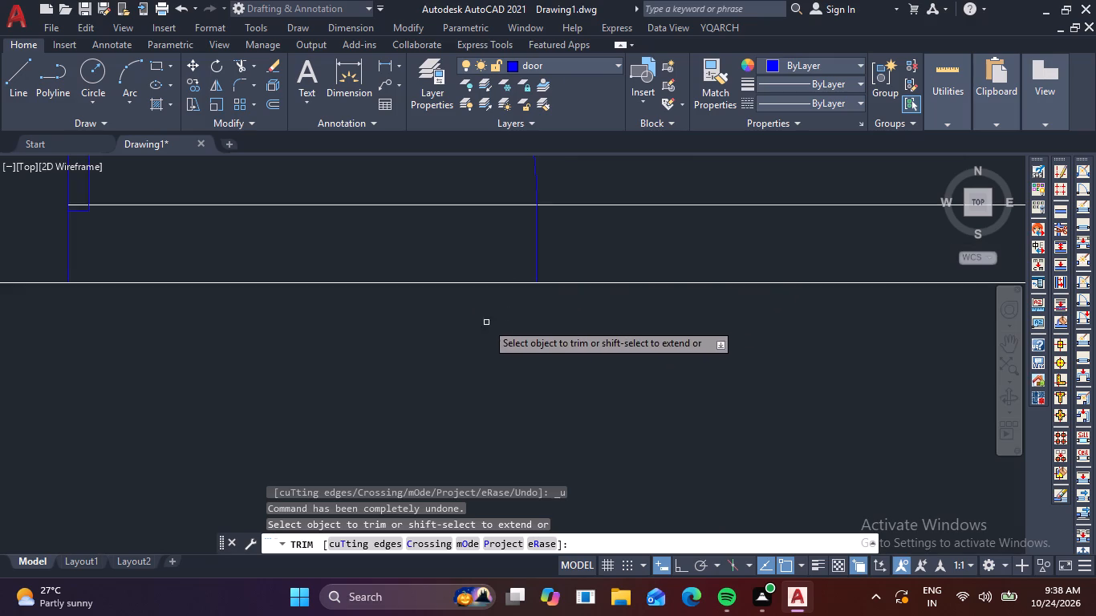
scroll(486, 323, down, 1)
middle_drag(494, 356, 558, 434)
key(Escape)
Move the bottom exterior wall's door from its hinge-side bottom endpoint exactly onto the wall's outer line.
click(304, 363)
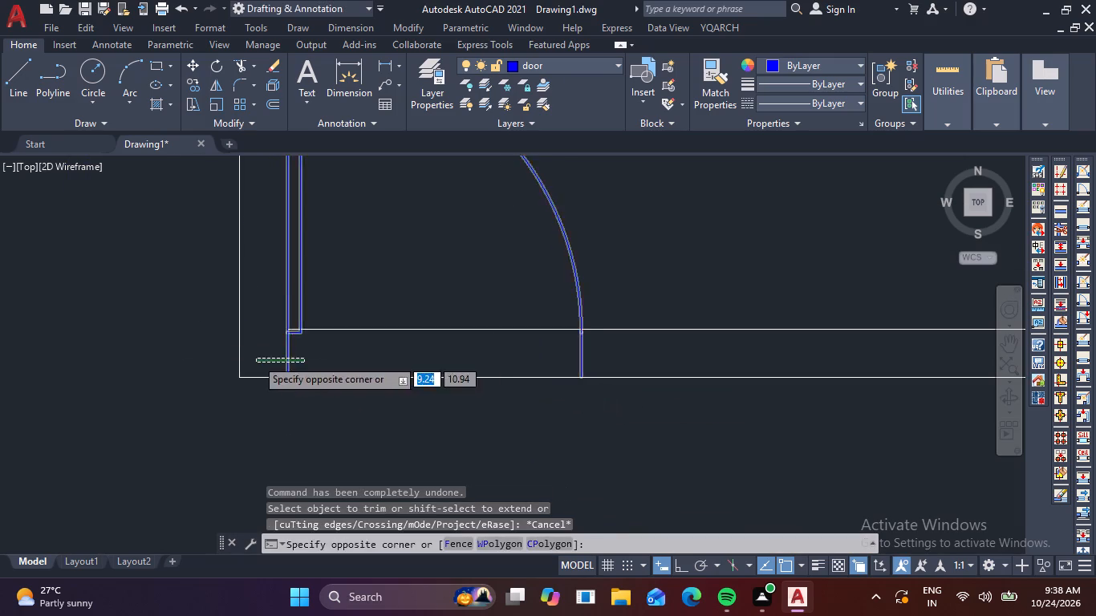
click(256, 359)
text(m)
key(space)
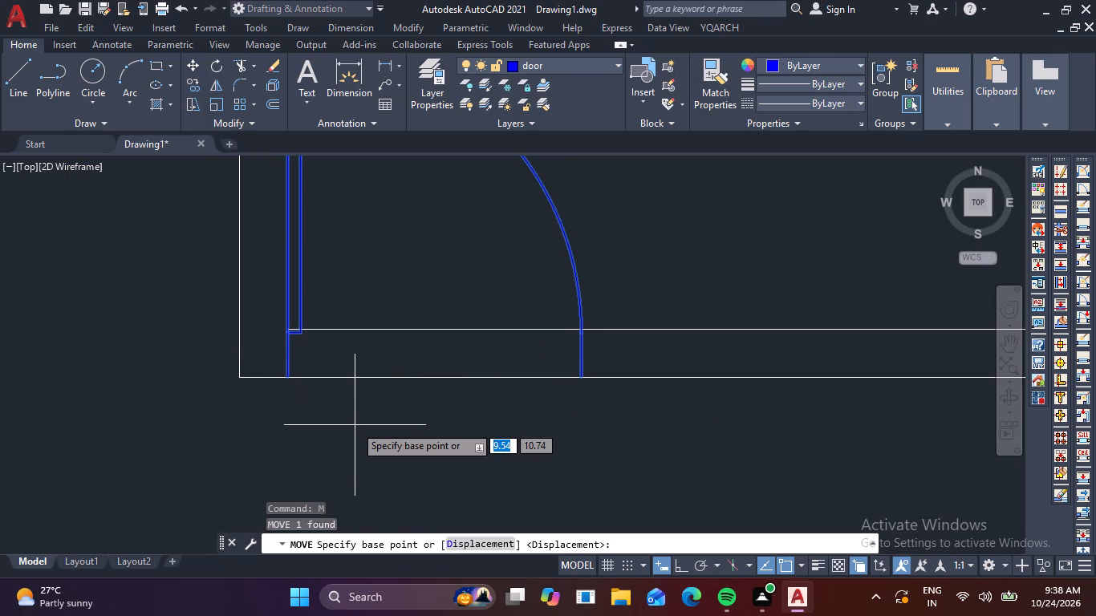
scroll(282, 400, up, 4)
middle_drag(242, 318, 246, 342)
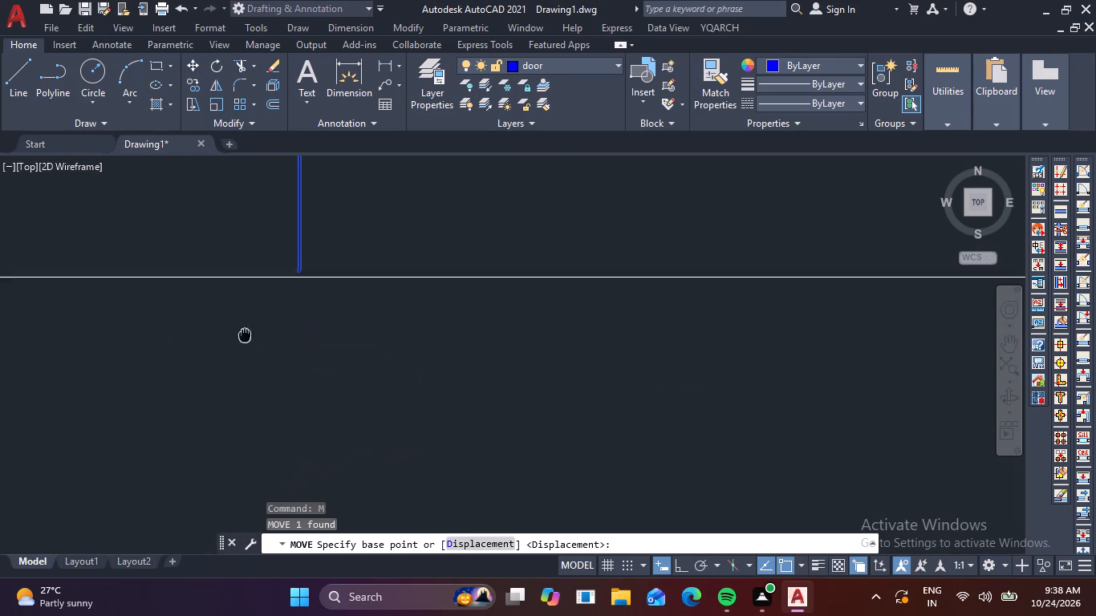
middle_drag(246, 342, 243, 393)
click(302, 334)
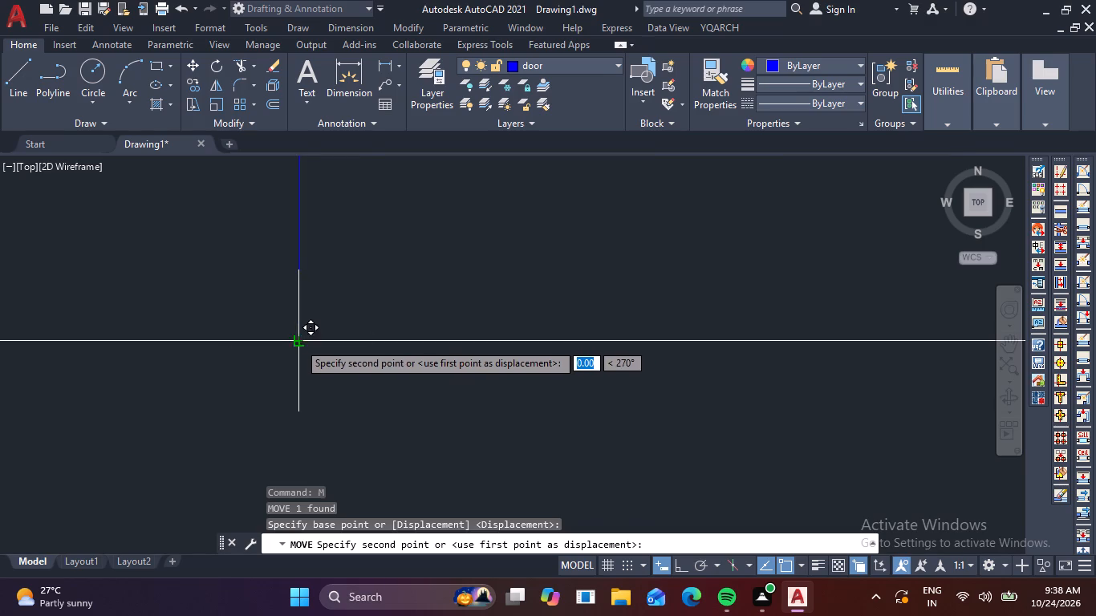
click(298, 339)
Trim both bottom exterior wall lines across the door opening, including the short leftover stub beside the door leaf.
scroll(301, 365, down, 5)
scroll(420, 393, down, 2)
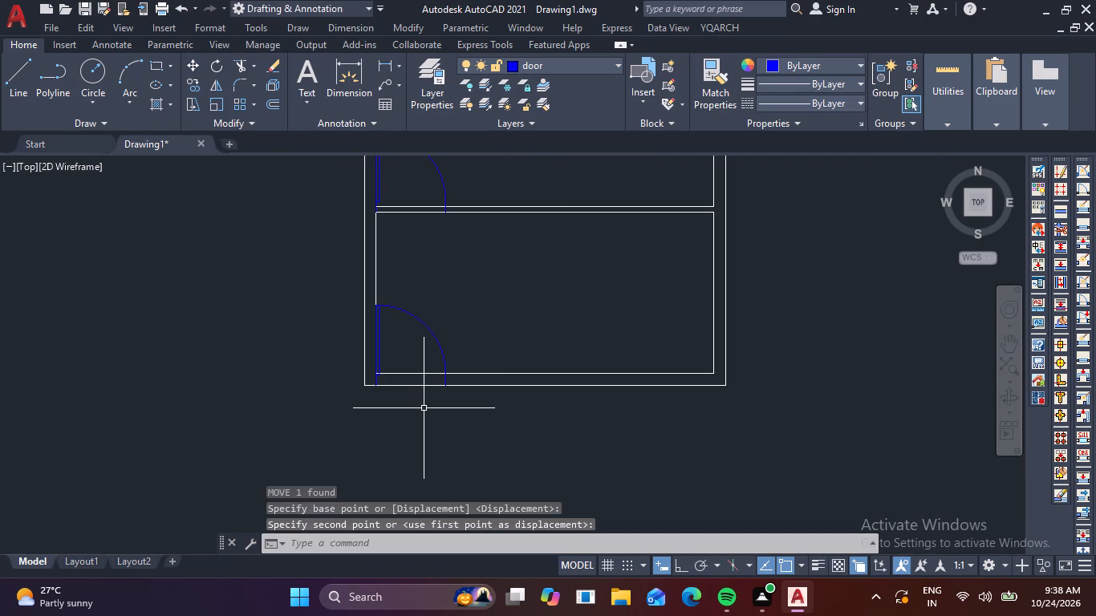
text(tr)
key(space)
scroll(428, 383, up, 3)
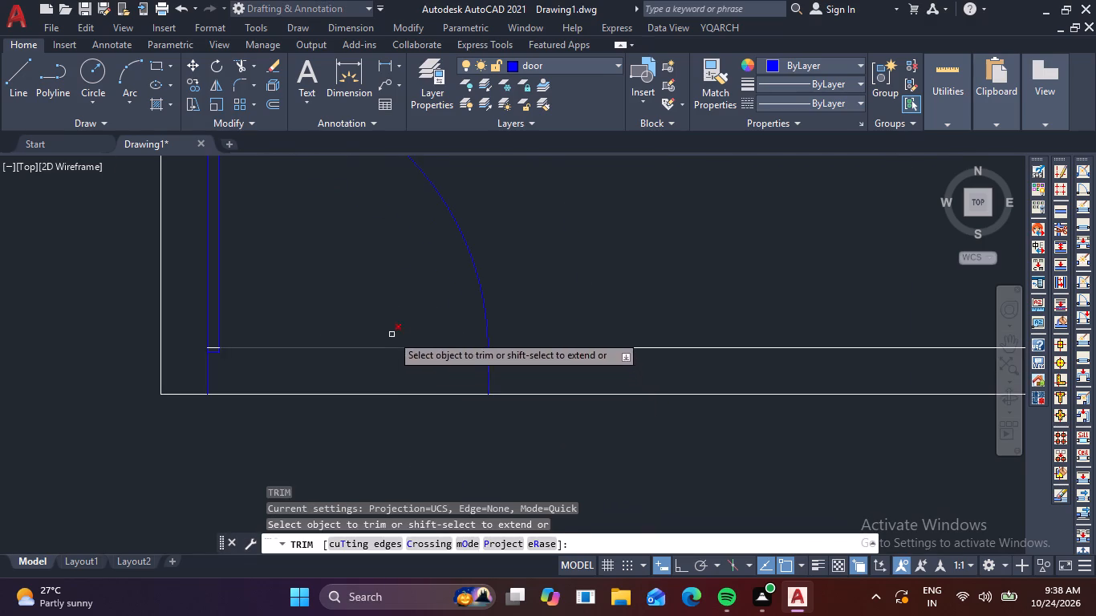
click(392, 334)
click(420, 428)
middle_drag(424, 429, 446, 549)
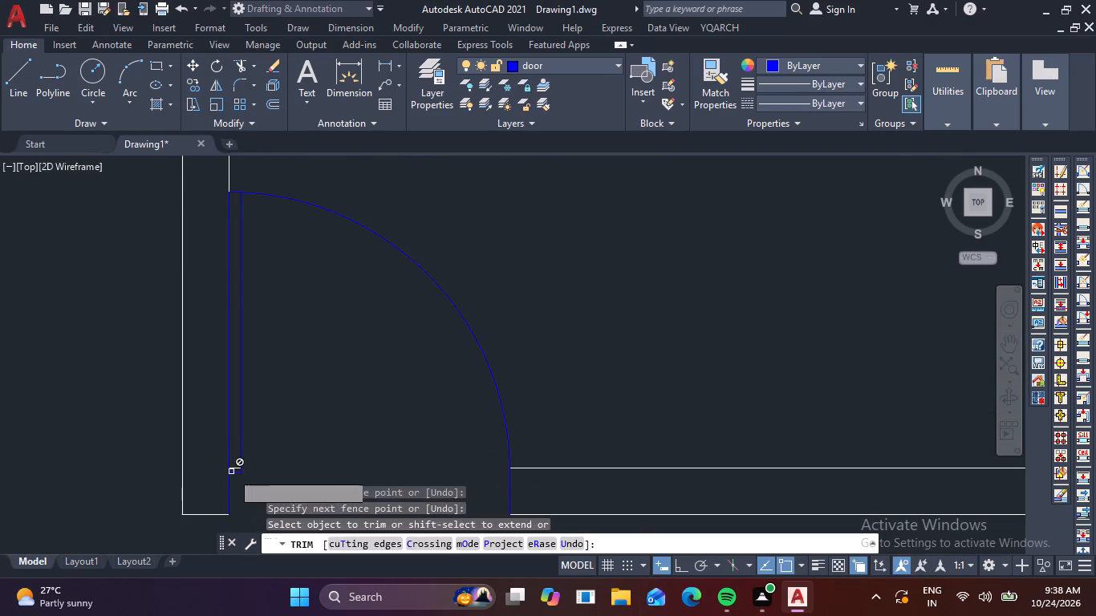
scroll(231, 472, up, 5)
click(237, 455)
click(228, 412)
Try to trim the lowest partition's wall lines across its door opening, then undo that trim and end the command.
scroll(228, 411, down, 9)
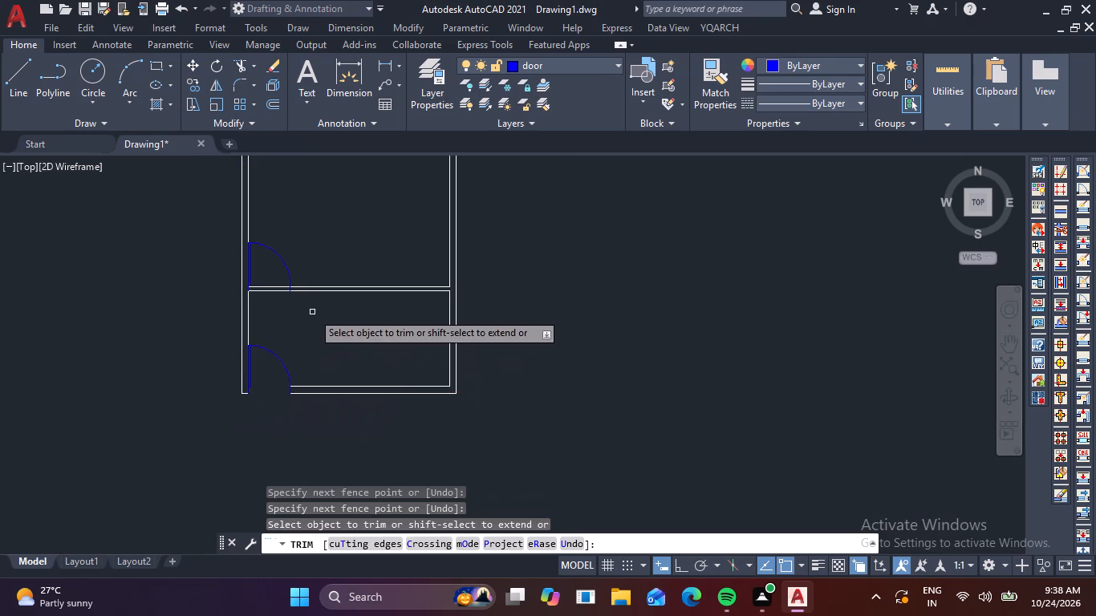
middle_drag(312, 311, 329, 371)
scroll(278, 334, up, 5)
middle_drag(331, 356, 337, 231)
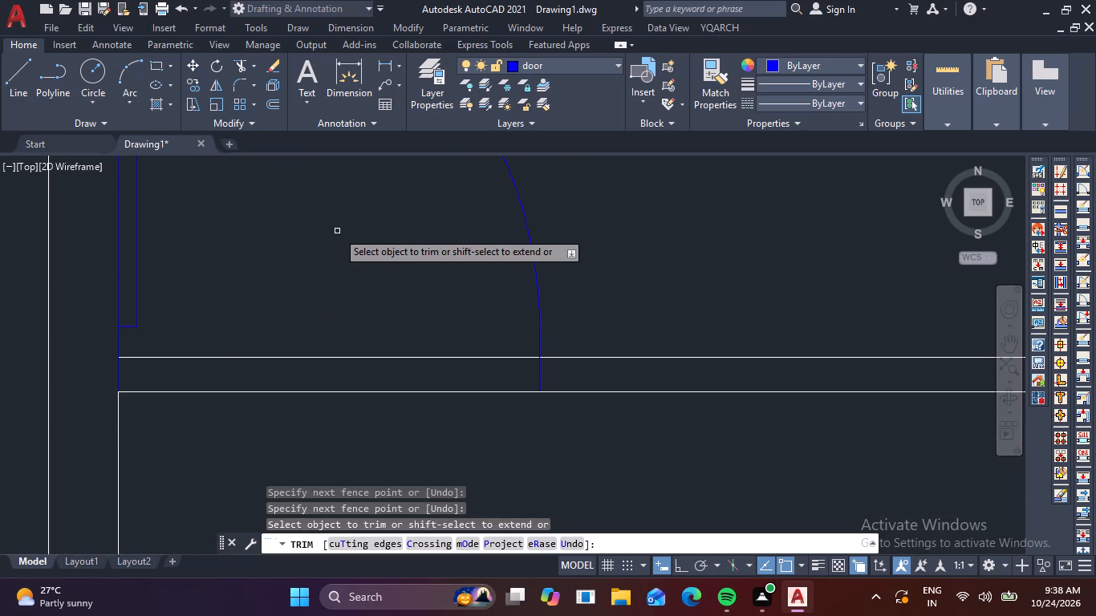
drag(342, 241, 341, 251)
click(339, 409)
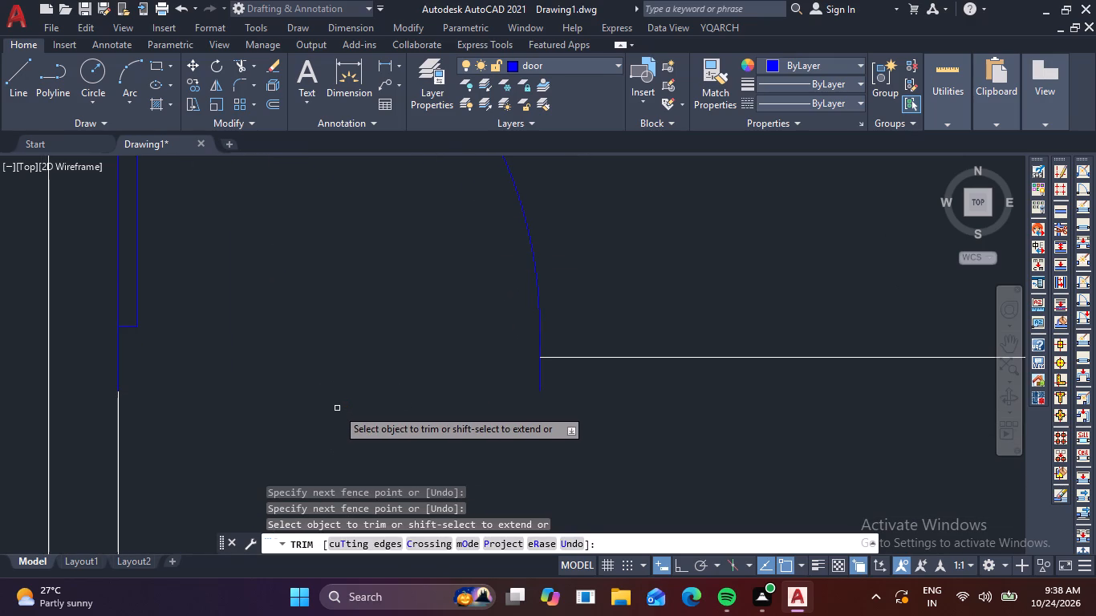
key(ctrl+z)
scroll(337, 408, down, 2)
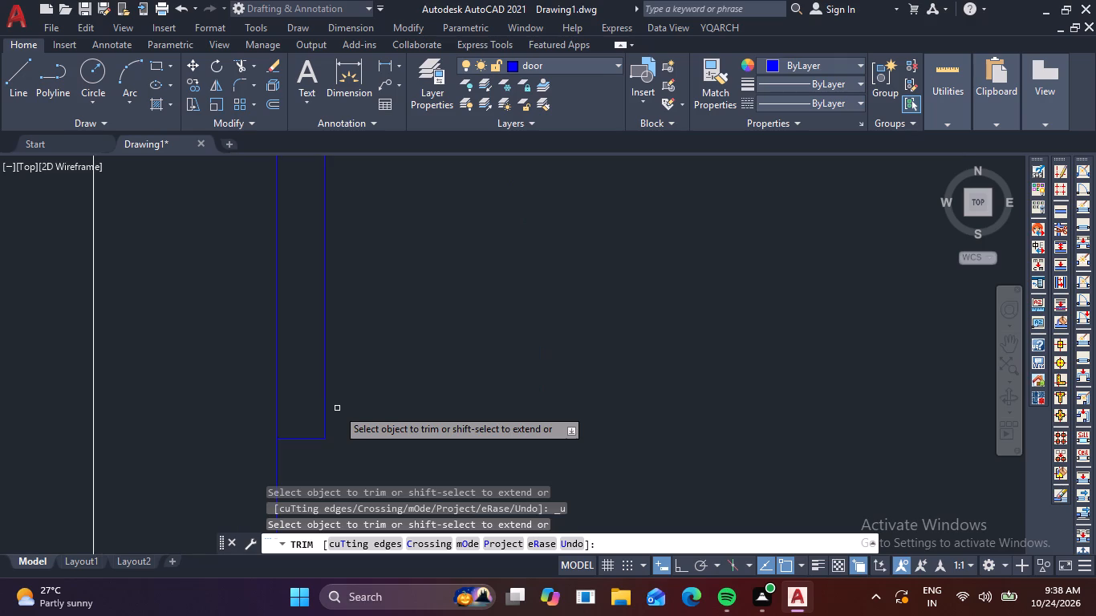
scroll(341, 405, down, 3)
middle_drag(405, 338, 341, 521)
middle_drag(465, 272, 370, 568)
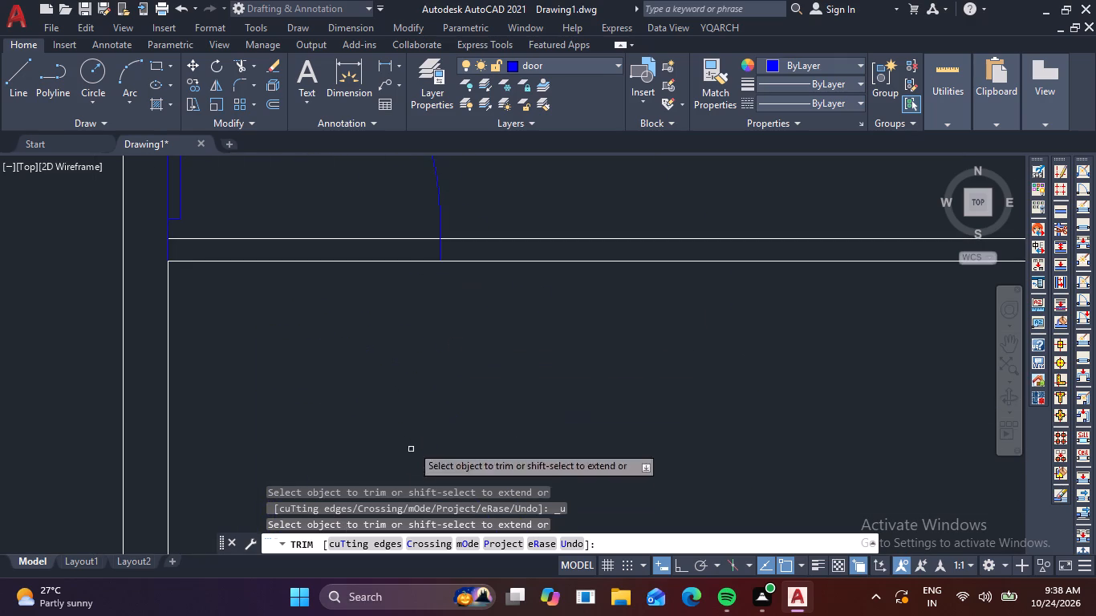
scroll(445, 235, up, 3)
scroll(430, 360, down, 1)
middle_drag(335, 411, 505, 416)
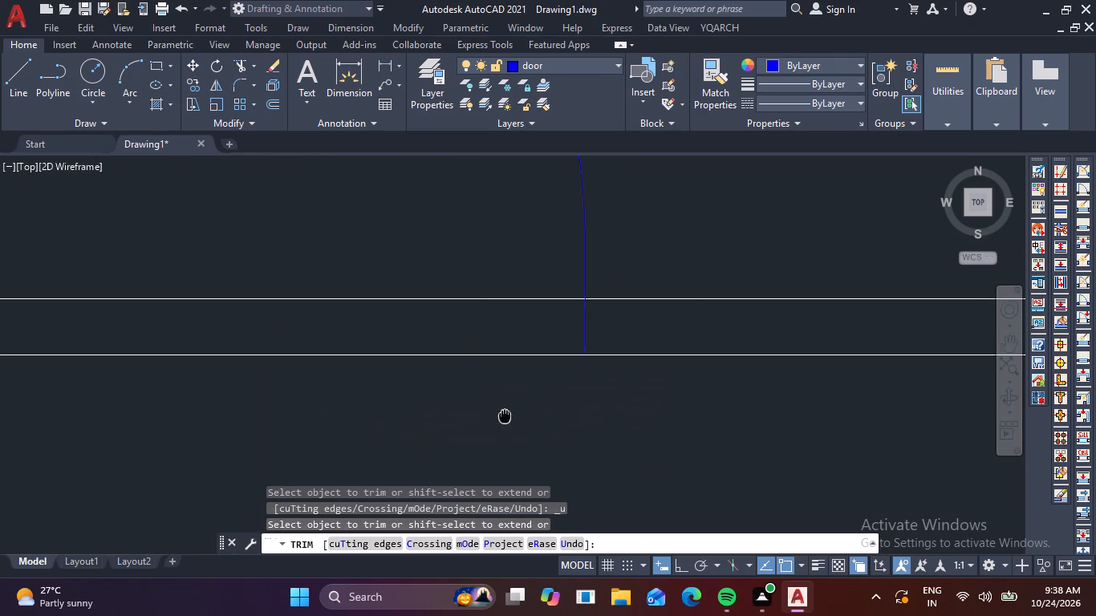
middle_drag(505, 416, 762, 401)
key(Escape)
Move the lowest partition's door from its hinge-side bottom endpoint to the corner of the partition's lower line and the left inner wall.
scroll(185, 331, up, 2)
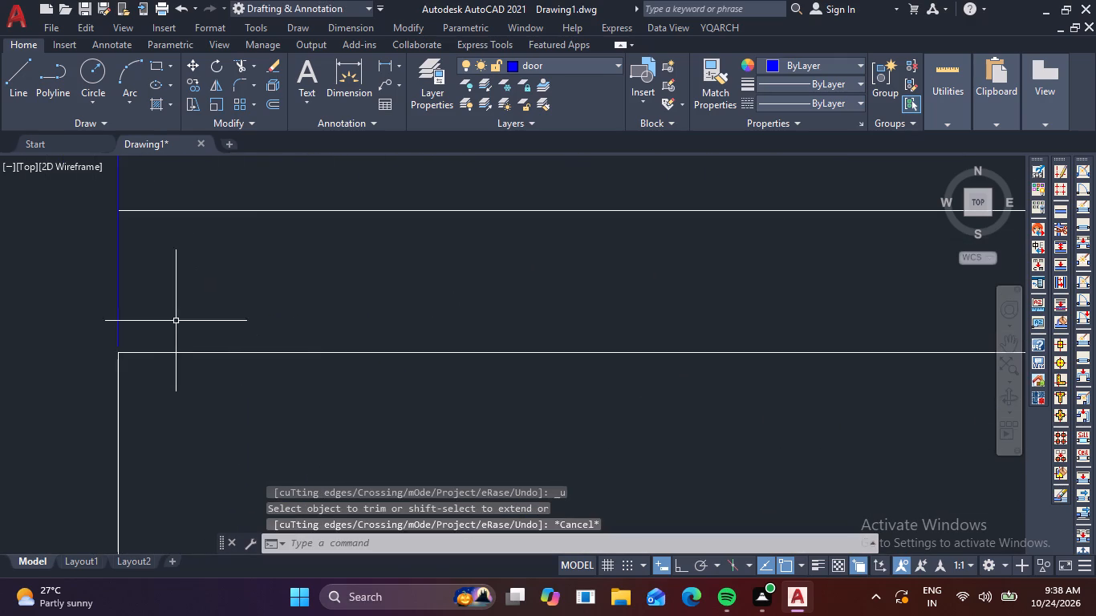
drag(161, 313, 152, 316)
click(41, 320)
text(m)
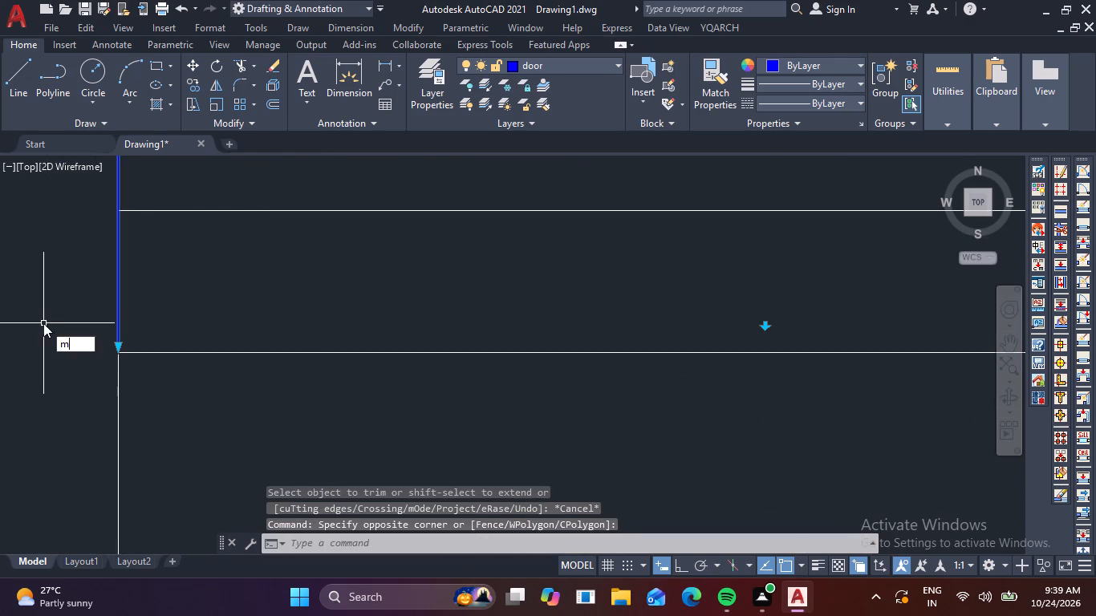
key(space)
scroll(116, 349, up, 4)
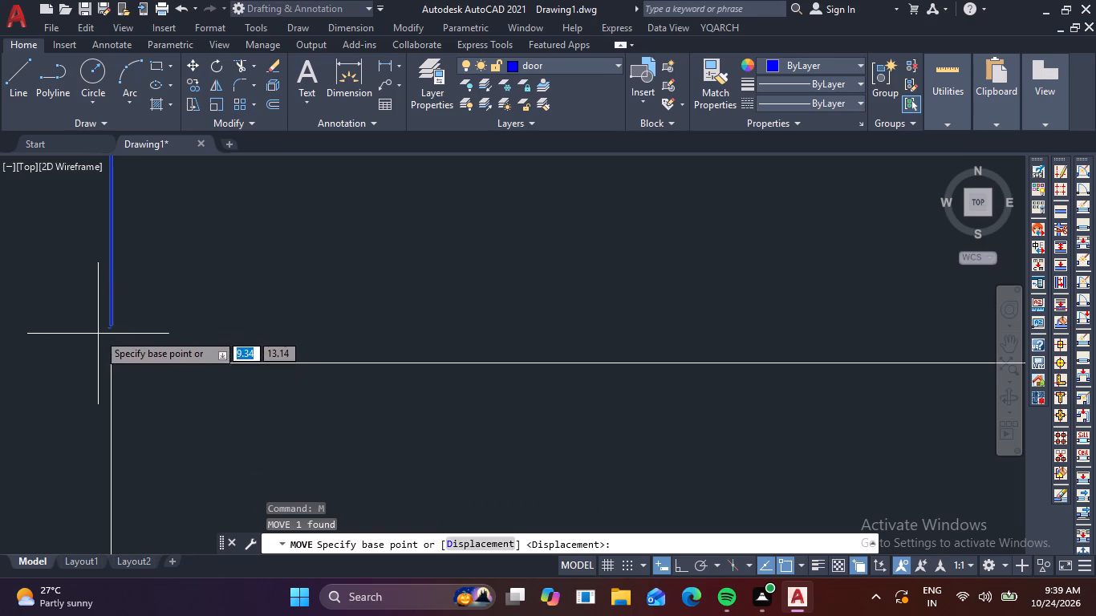
click(110, 324)
click(111, 360)
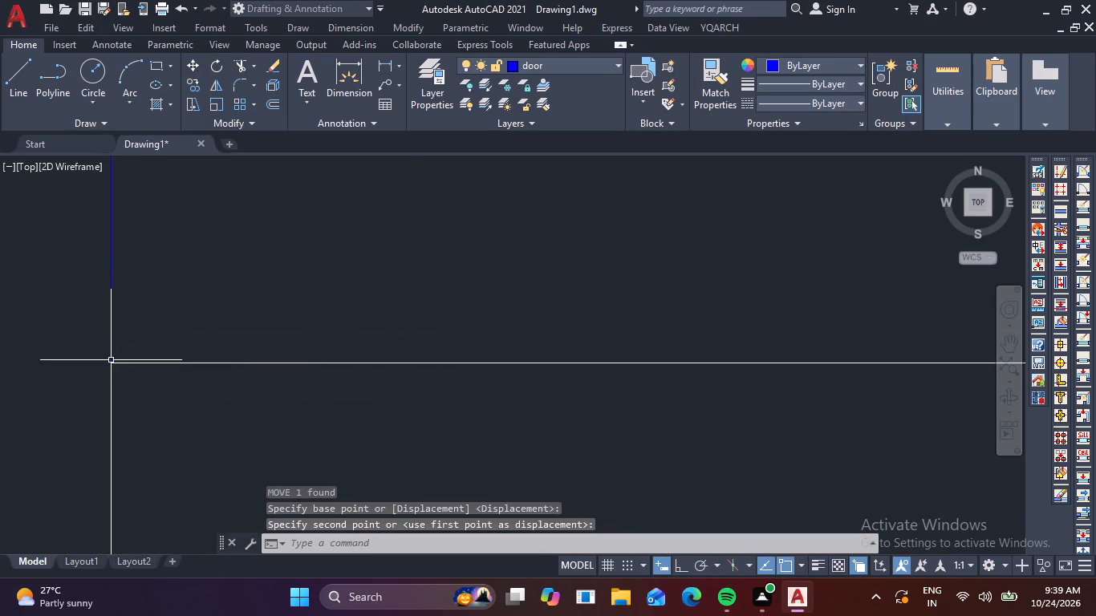
Trim both lines of the lowest partition across its door opening.
scroll(111, 360, down, 6)
scroll(294, 422, down, 4)
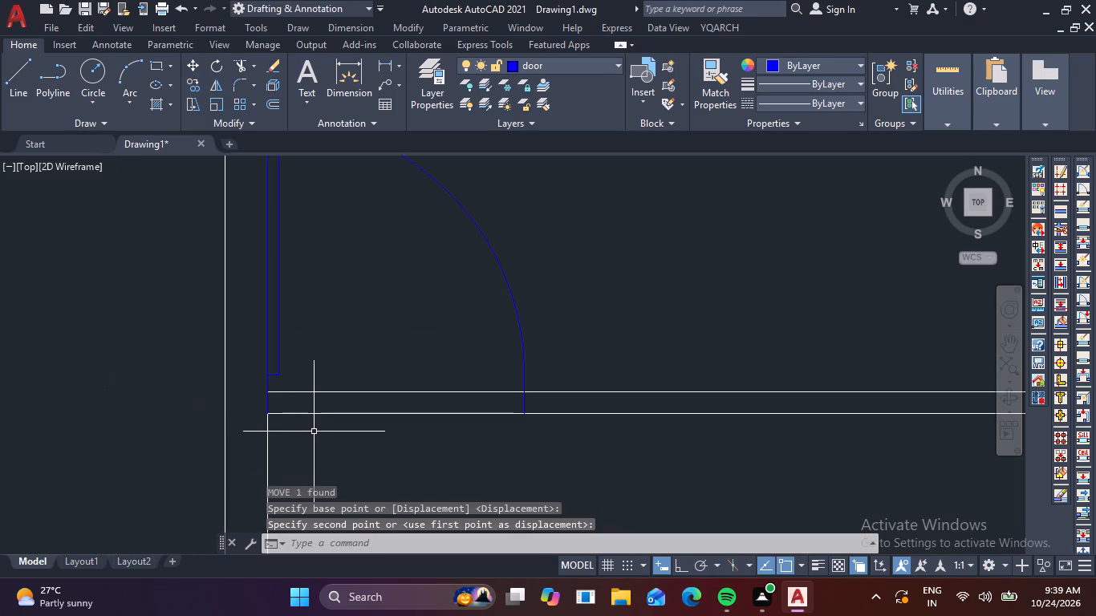
key(t)
key(r)
key(space)
click(384, 370)
click(388, 434)
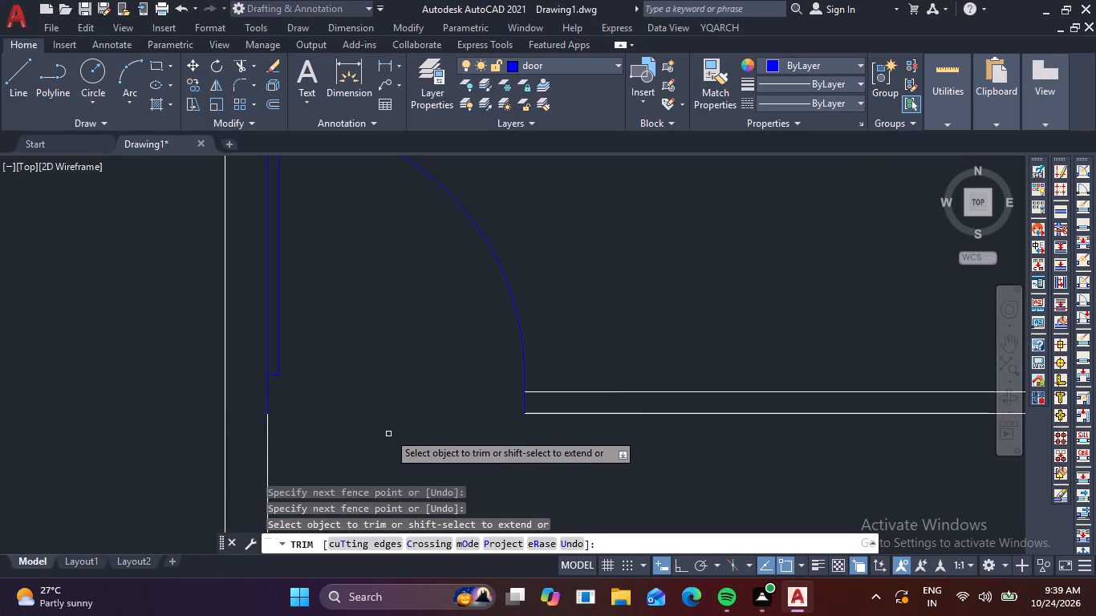
Move the door of the partition at the exterior wall jog from its hinge-side bottom endpoint to the partition's lower-line corner with the left inner wall.
scroll(384, 408, down, 3)
middle_drag(505, 301, 489, 489)
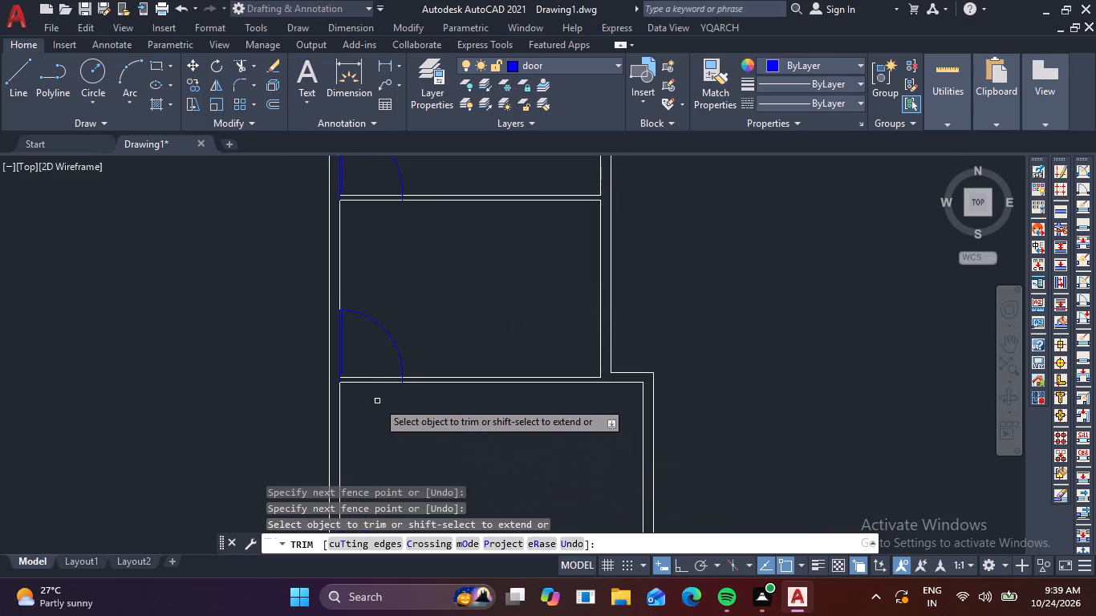
scroll(377, 400, up, 5)
scroll(597, 262, up, 5)
scroll(548, 339, down, 5)
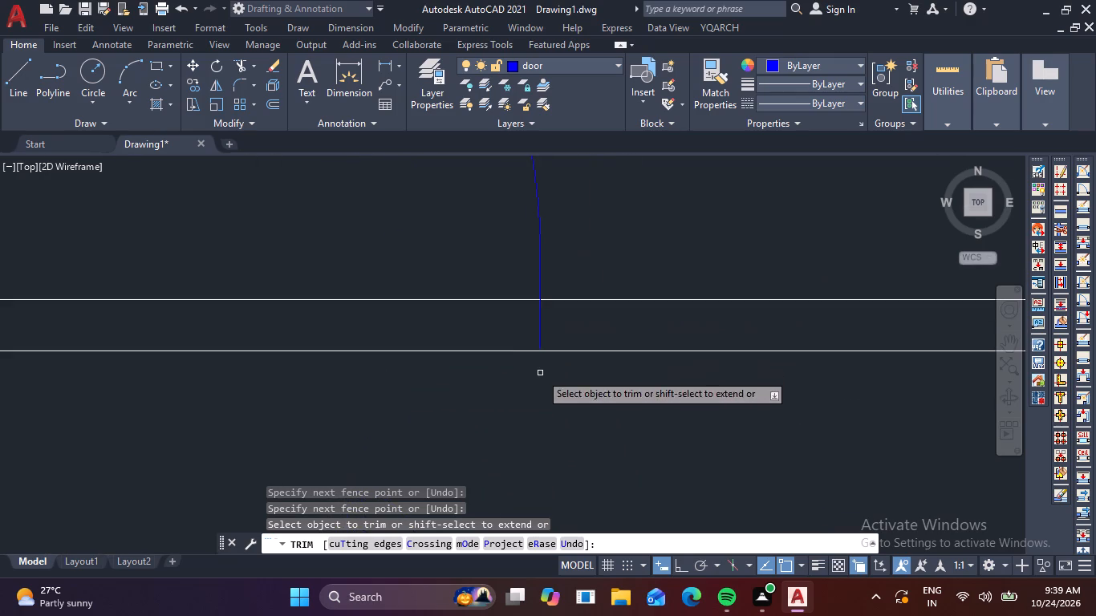
key(Escape)
scroll(509, 387, down, 4)
middle_drag(447, 399, 491, 398)
scroll(450, 381, up, 4)
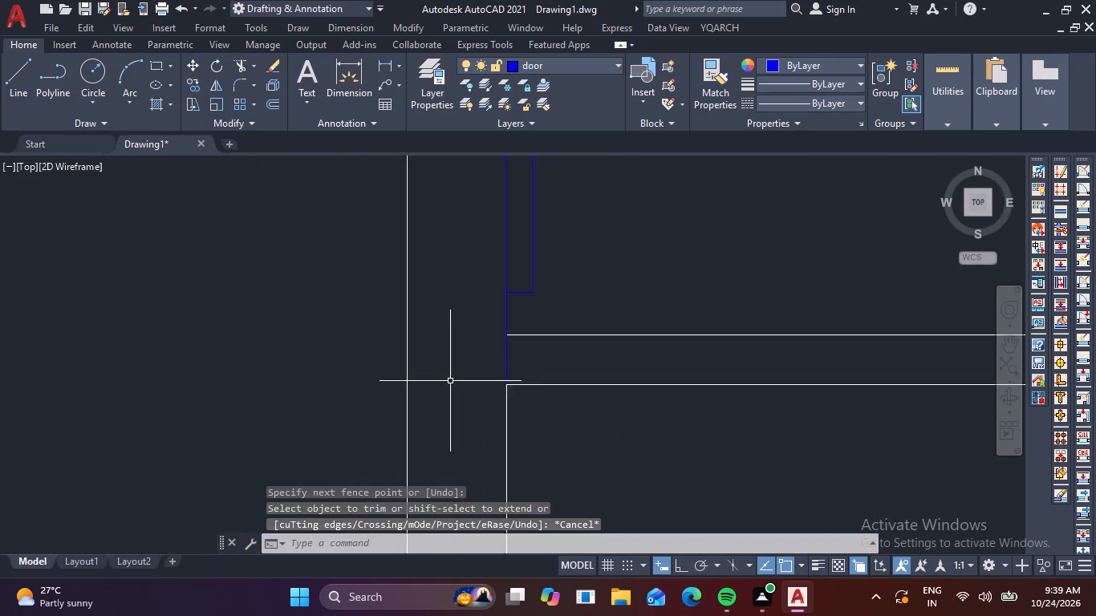
scroll(453, 371, up, 2)
drag(631, 351, 616, 351)
click(538, 351)
text(m)
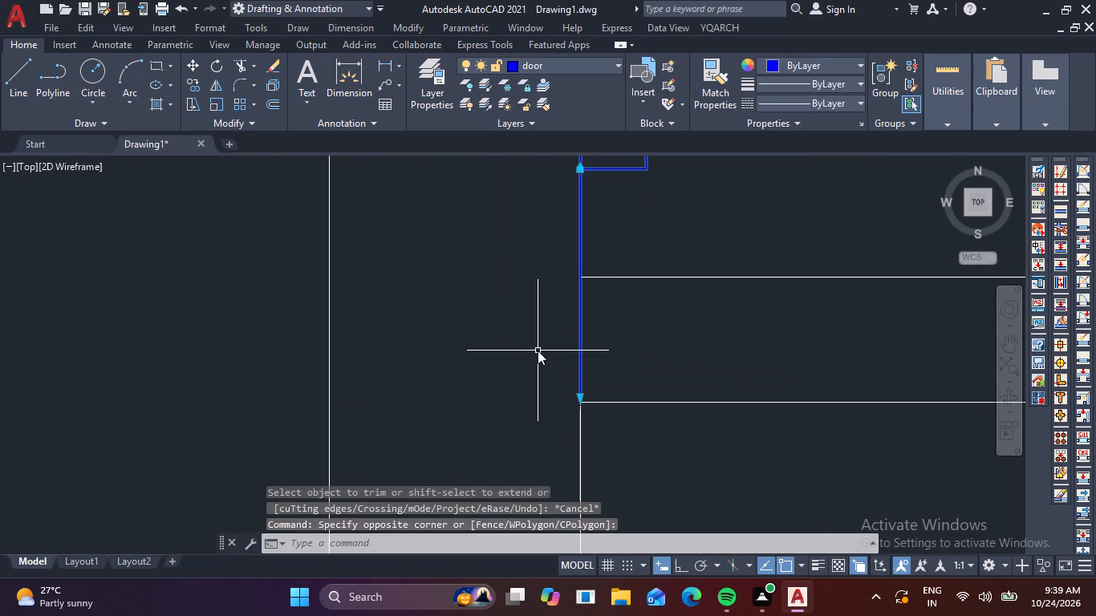
key(space)
scroll(571, 397, up, 3)
click(593, 401)
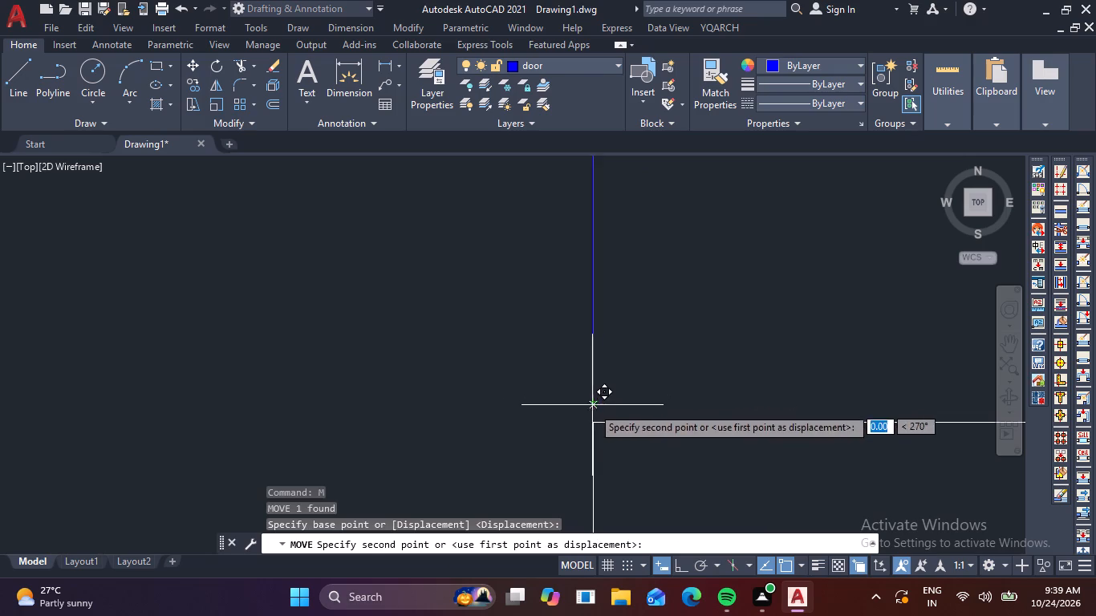
click(593, 421)
Trim both lines of the partition at the wall jog across its door opening and end the command.
scroll(585, 422, down, 6)
middle_drag(726, 458, 348, 392)
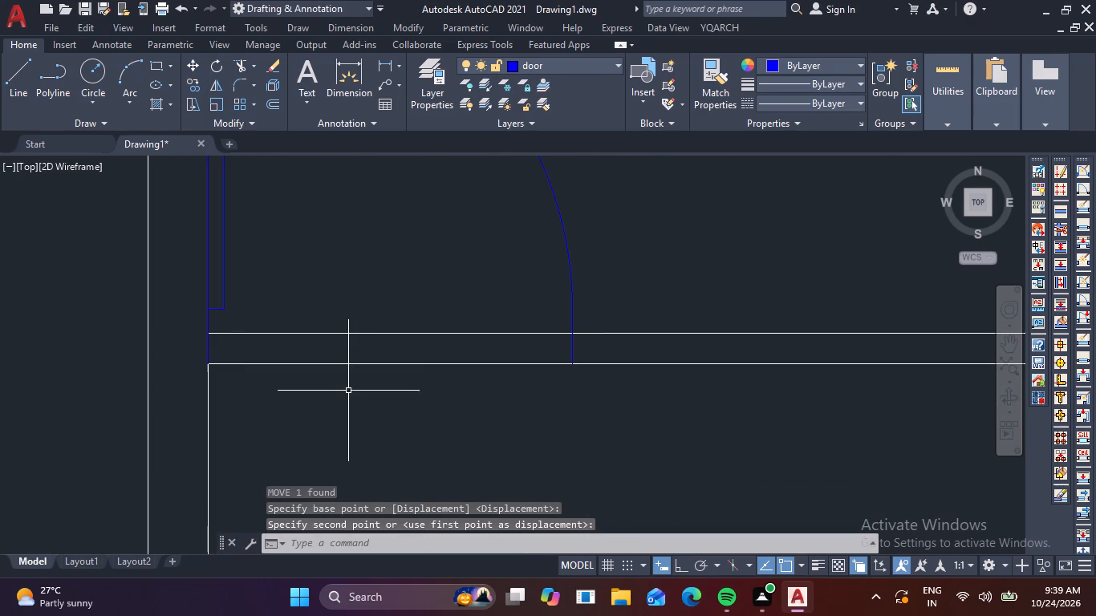
key(r)
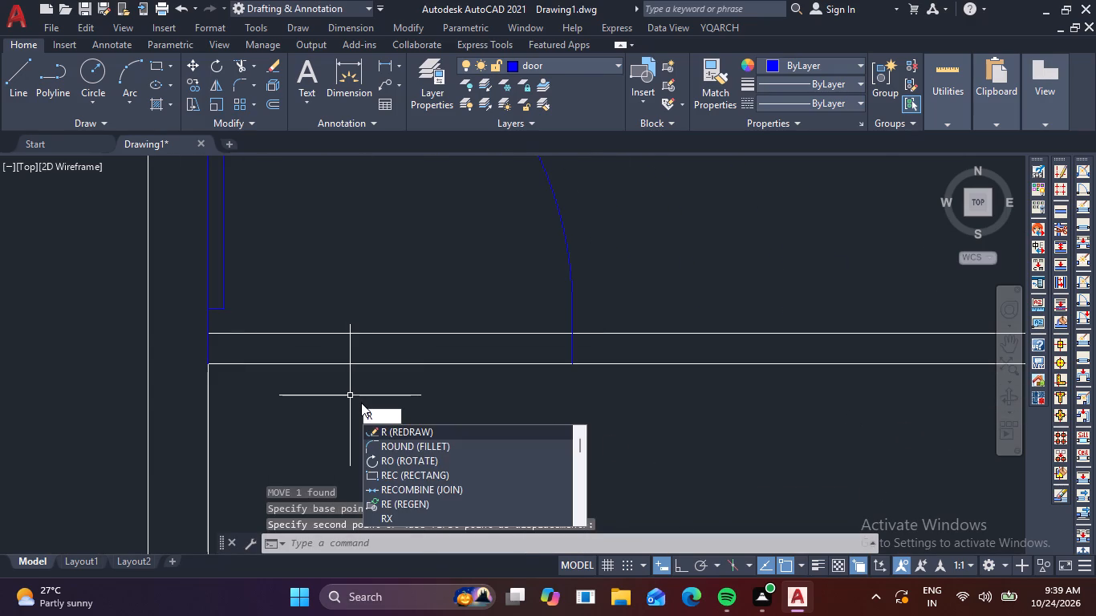
key(Escape)
text(tr)
key(space)
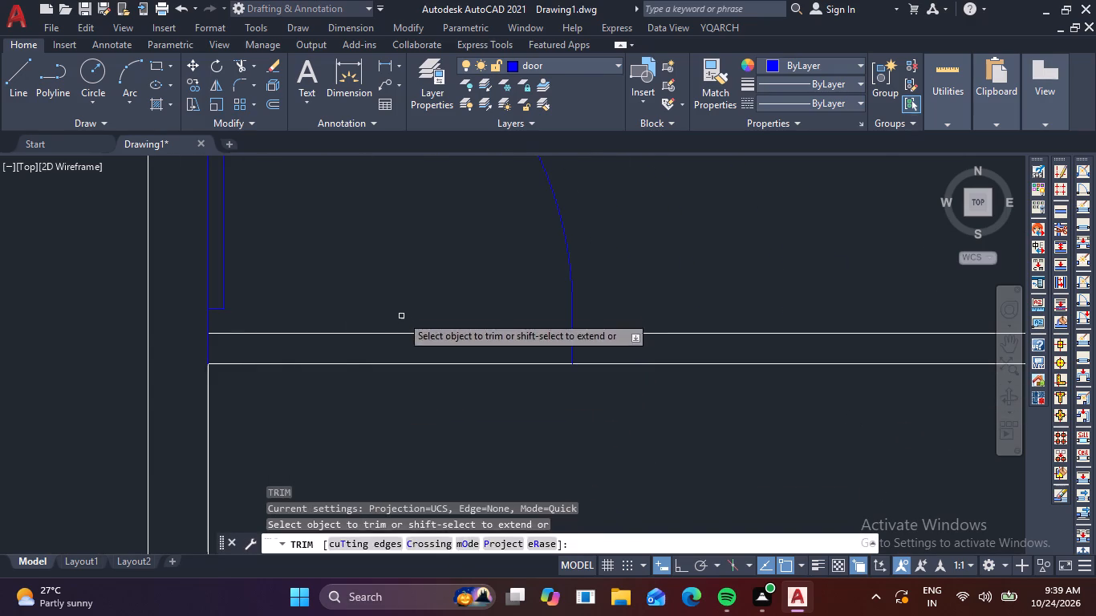
drag(400, 302, 400, 320)
click(432, 406)
click(421, 306)
scroll(421, 306, down, 5)
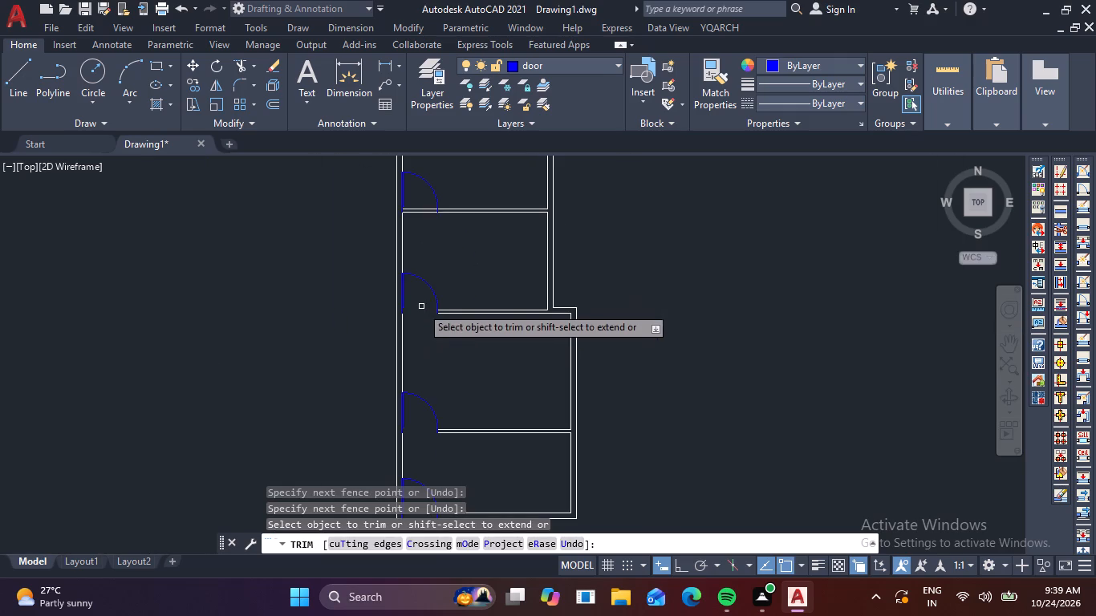
middle_drag(546, 247, 523, 386)
scroll(408, 351, up, 5)
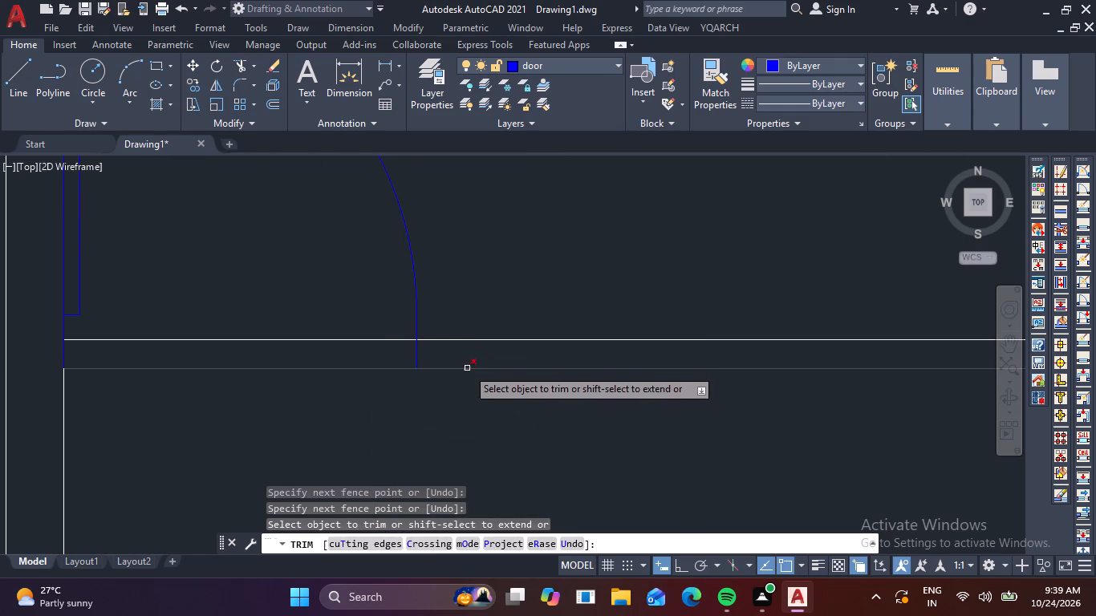
key(Escape)
key(Escape)
Move the door of the partition above the wall jog from its hinge-side bottom endpoint to the partition's lower-line corner with the left inner wall.
scroll(408, 372, up, 4)
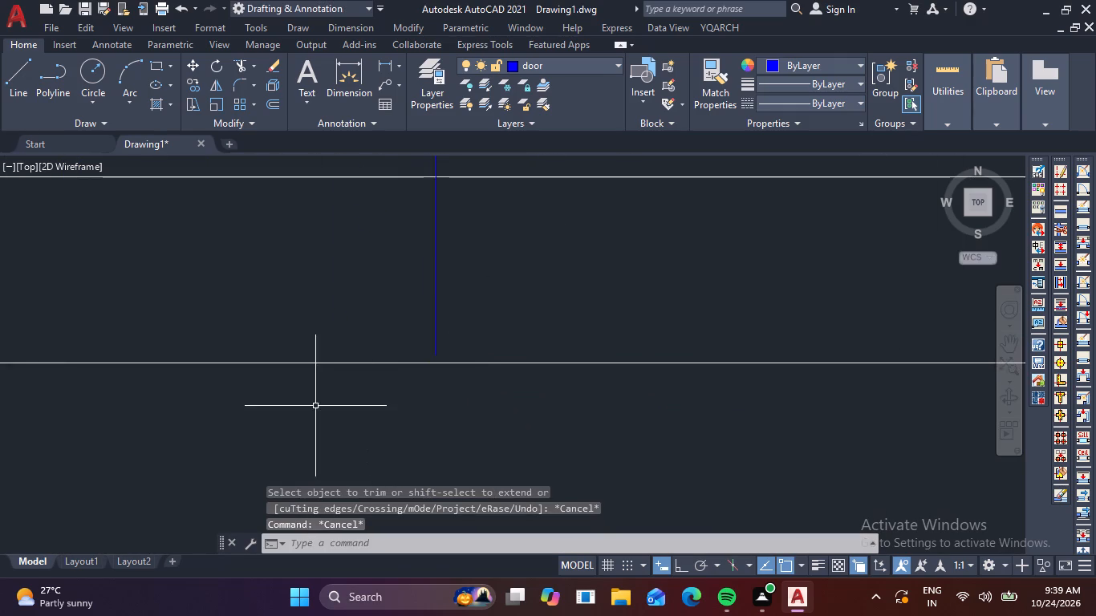
scroll(315, 406, down, 3)
middle_drag(338, 419, 569, 428)
middle_drag(235, 429, 314, 427)
scroll(112, 415, up, 5)
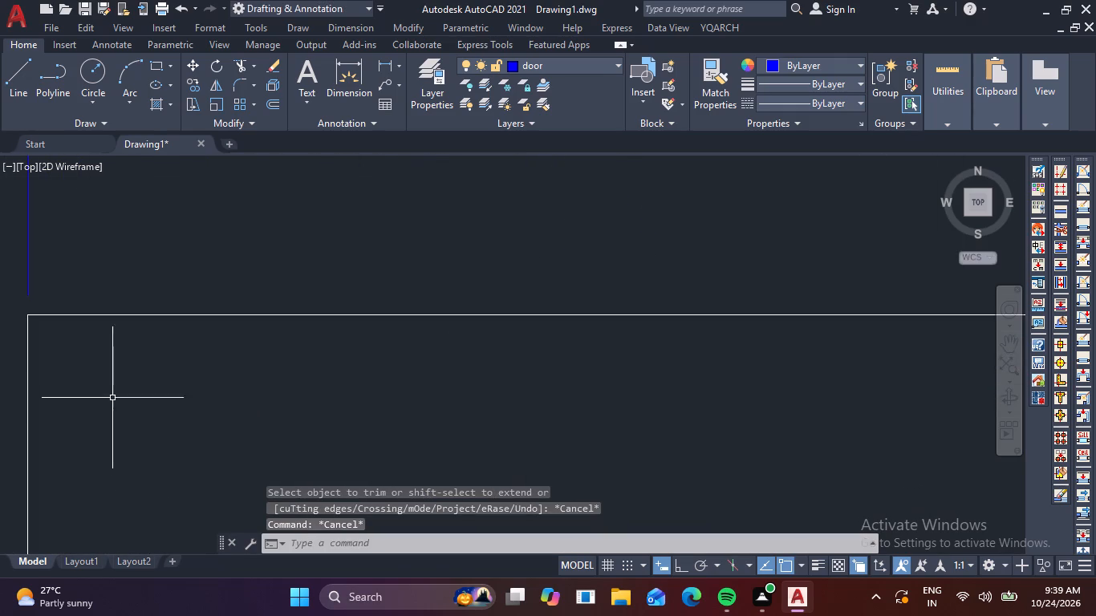
middle_drag(188, 416, 373, 445)
scroll(188, 416, down, 1)
click(315, 330)
click(220, 295)
text(m)
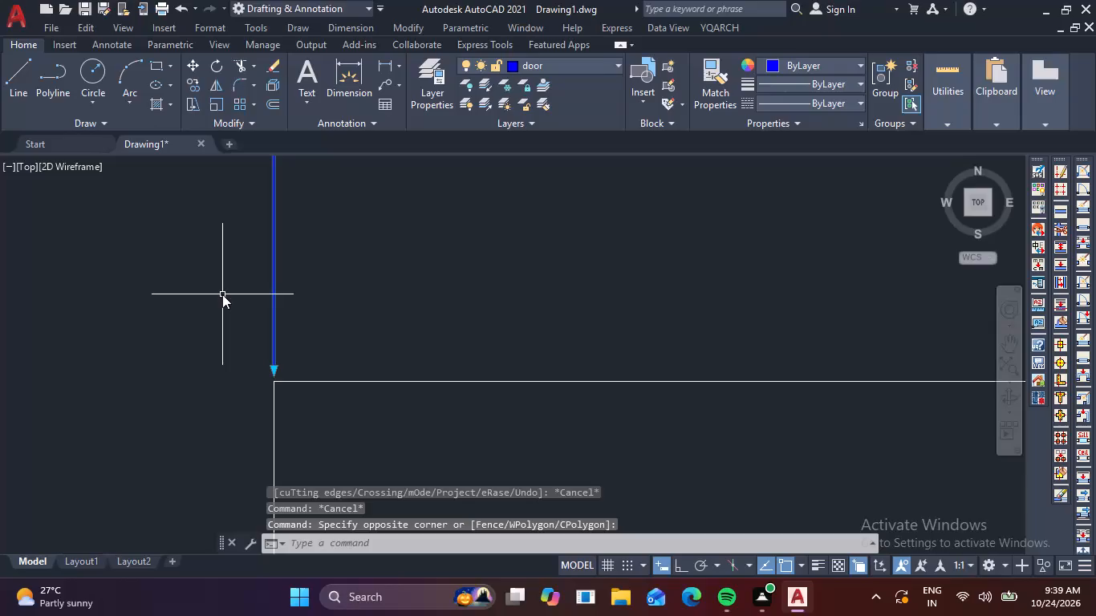
key(space)
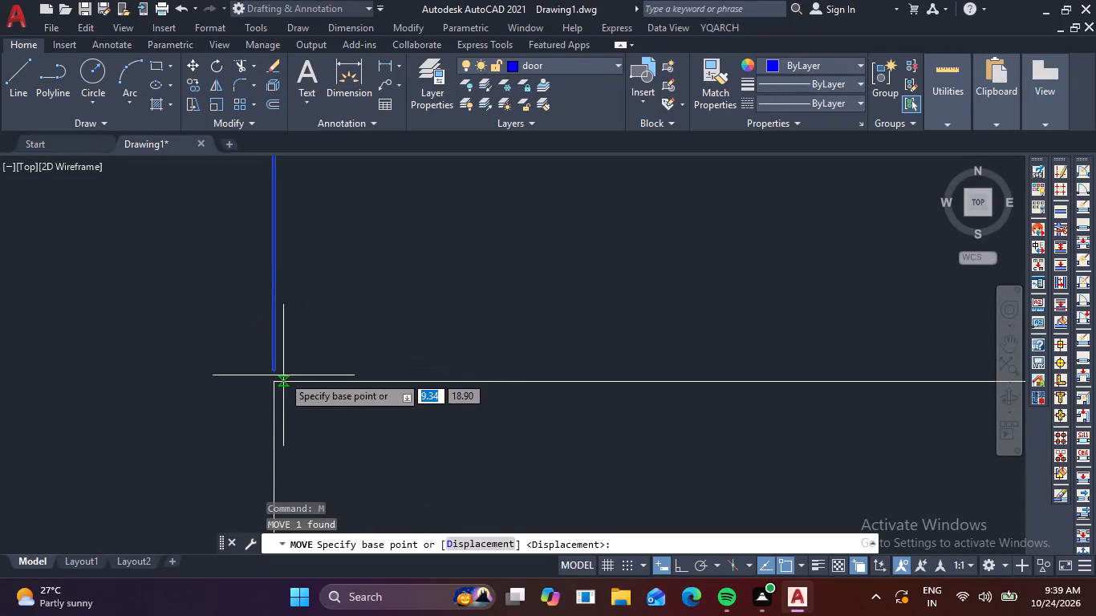
click(278, 367)
click(276, 382)
Trim both lines of the partition above the wall jog across its door opening.
scroll(276, 382, down, 3)
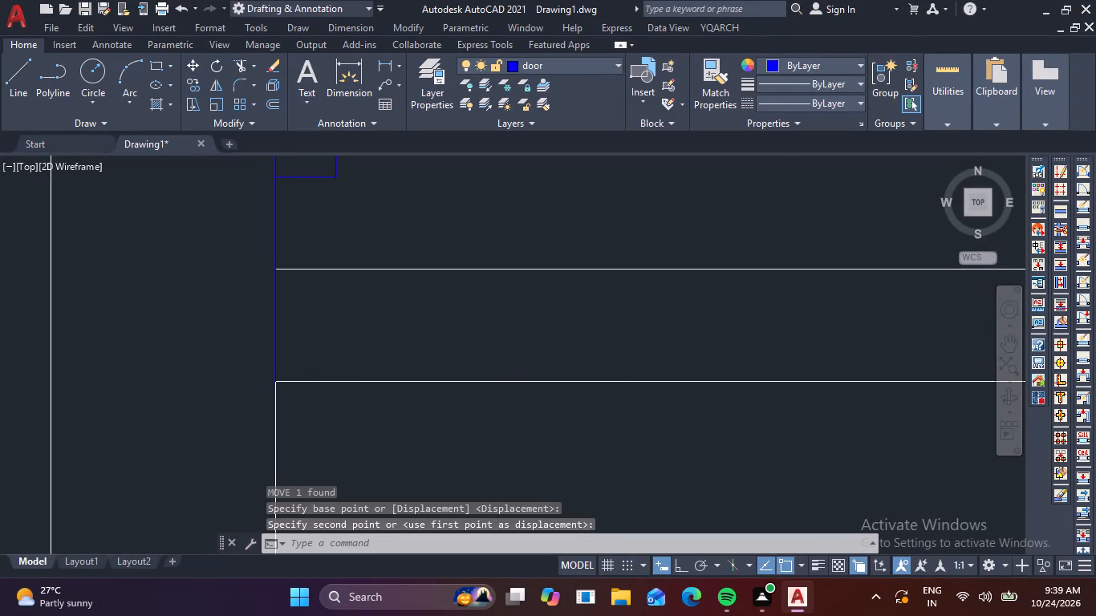
scroll(276, 382, down, 1)
middle_drag(472, 428, 301, 423)
text(tr)
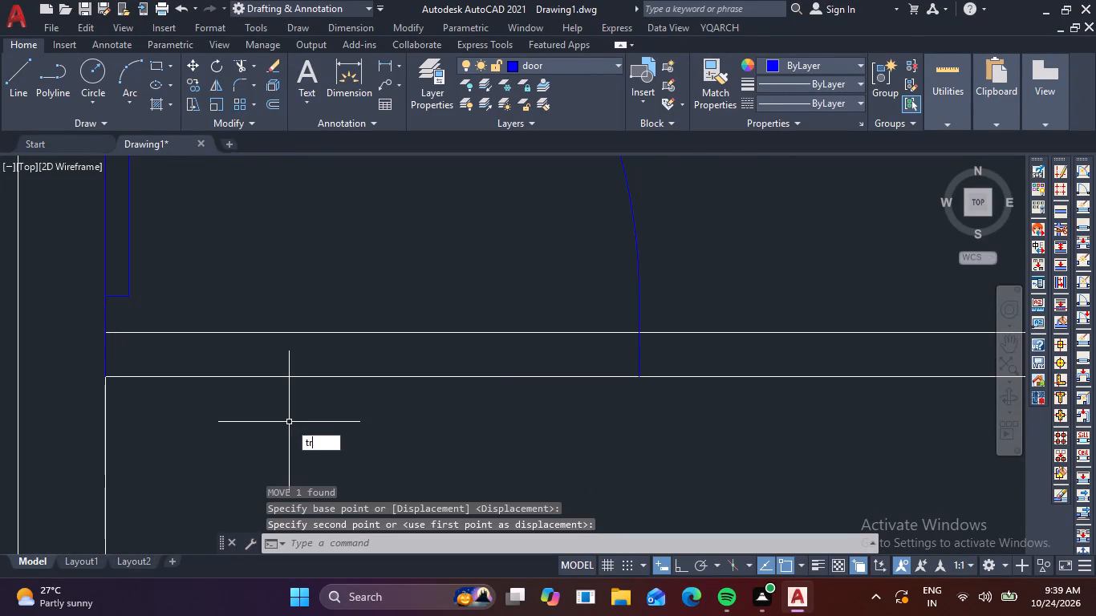
key(space)
drag(347, 310, 347, 319)
click(355, 392)
Trim both lines of the vertical partition between the two top rooms across its door opening.
scroll(356, 394, down, 5)
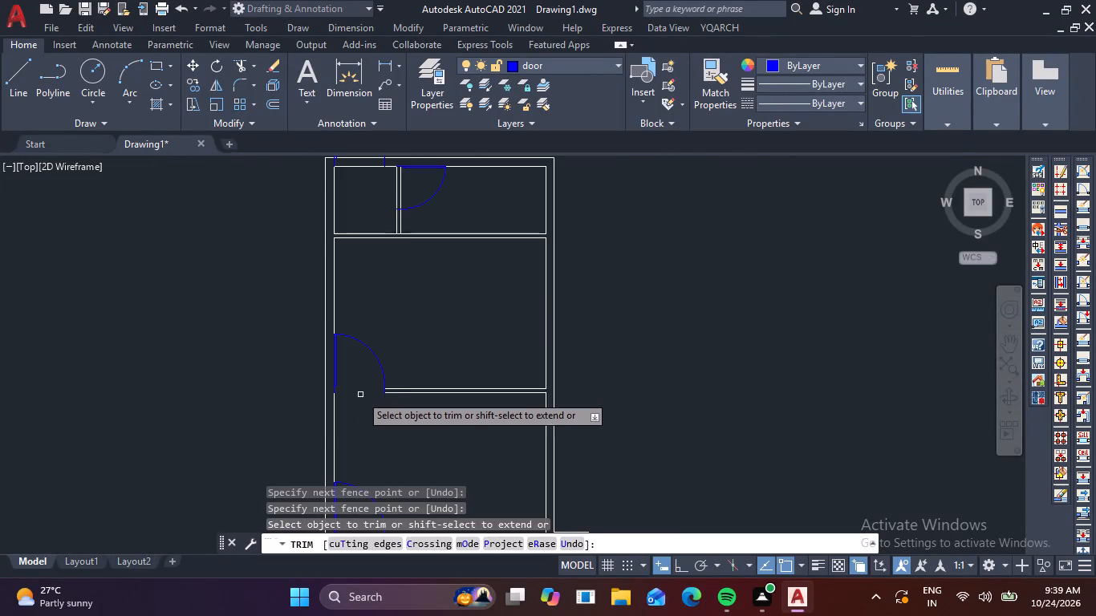
middle_drag(408, 343, 447, 454)
scroll(428, 274, up, 4)
middle_drag(513, 355, 526, 239)
scroll(526, 239, up, 1)
scroll(498, 294, down, 1)
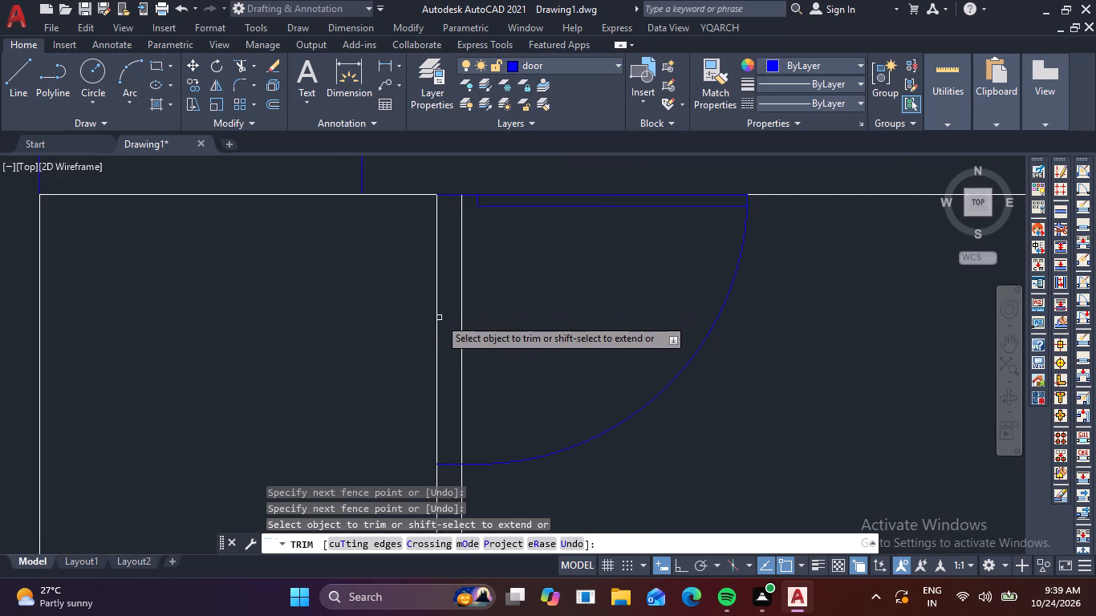
click(484, 323)
click(379, 325)
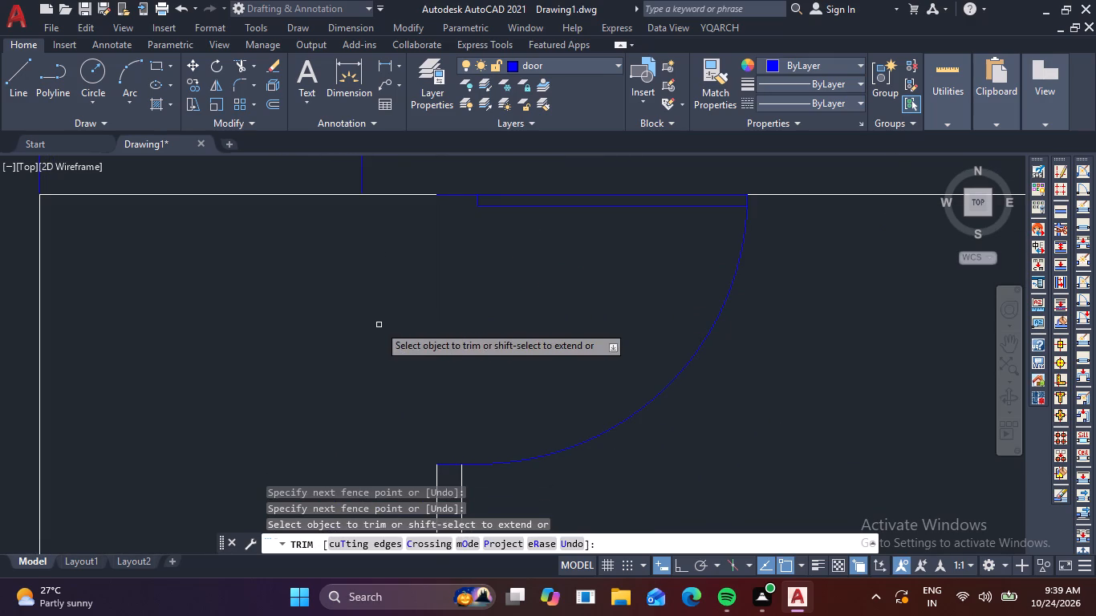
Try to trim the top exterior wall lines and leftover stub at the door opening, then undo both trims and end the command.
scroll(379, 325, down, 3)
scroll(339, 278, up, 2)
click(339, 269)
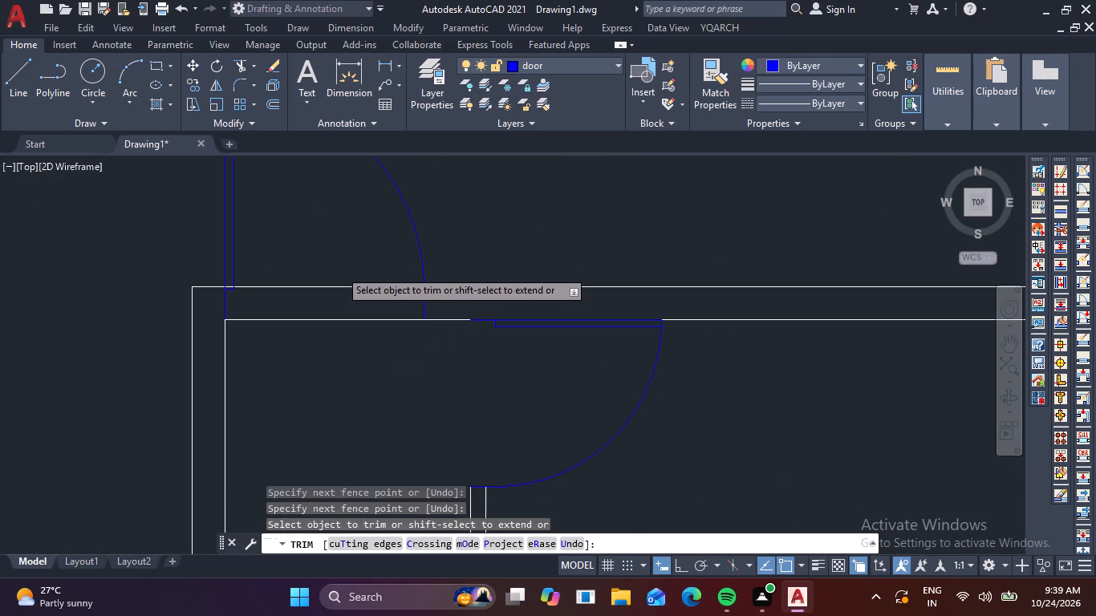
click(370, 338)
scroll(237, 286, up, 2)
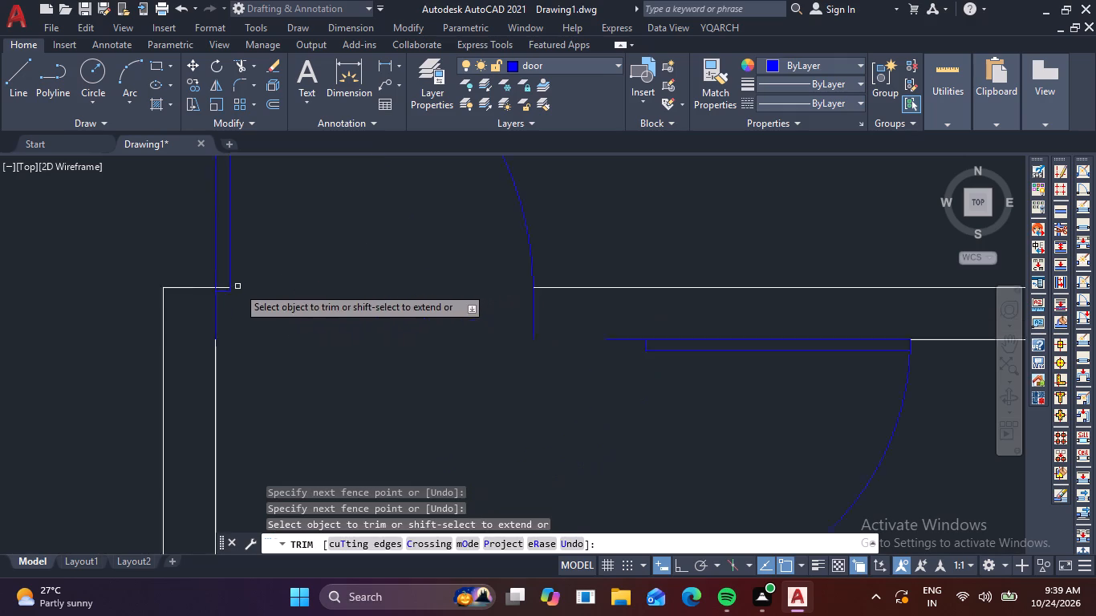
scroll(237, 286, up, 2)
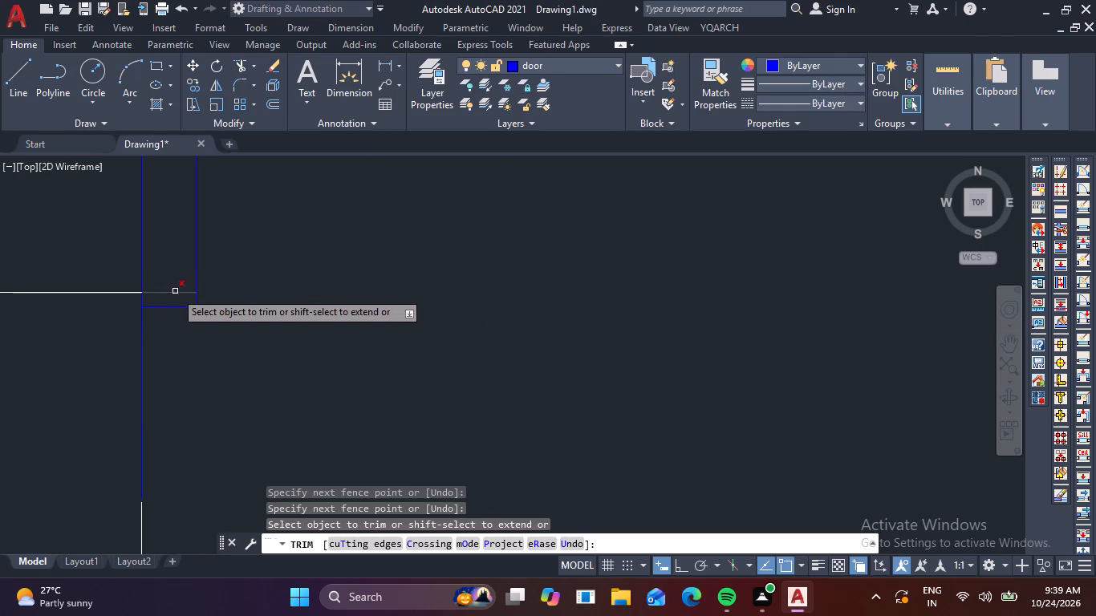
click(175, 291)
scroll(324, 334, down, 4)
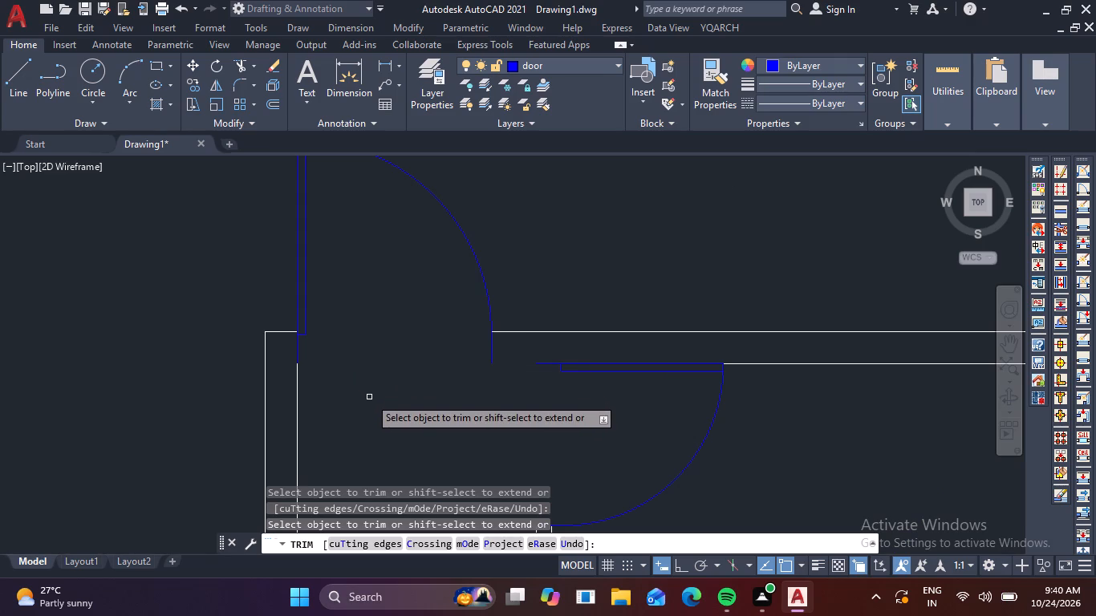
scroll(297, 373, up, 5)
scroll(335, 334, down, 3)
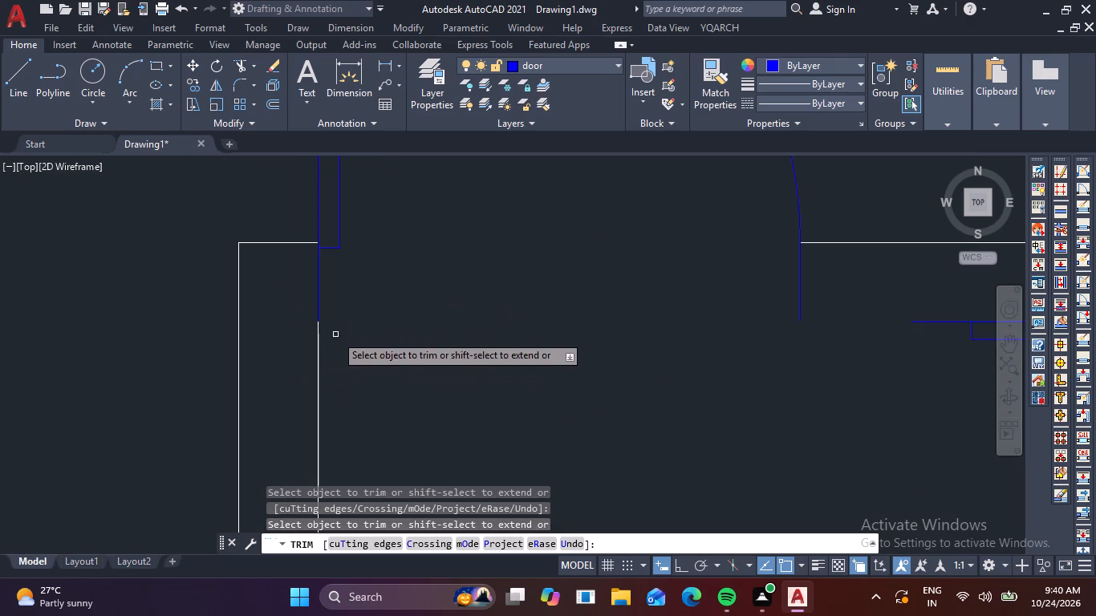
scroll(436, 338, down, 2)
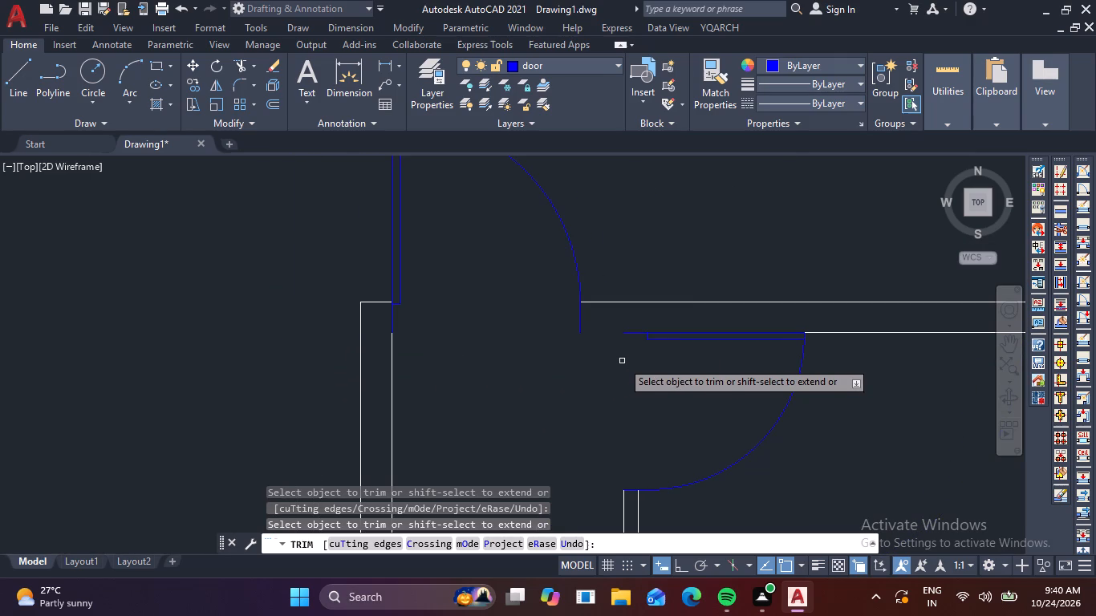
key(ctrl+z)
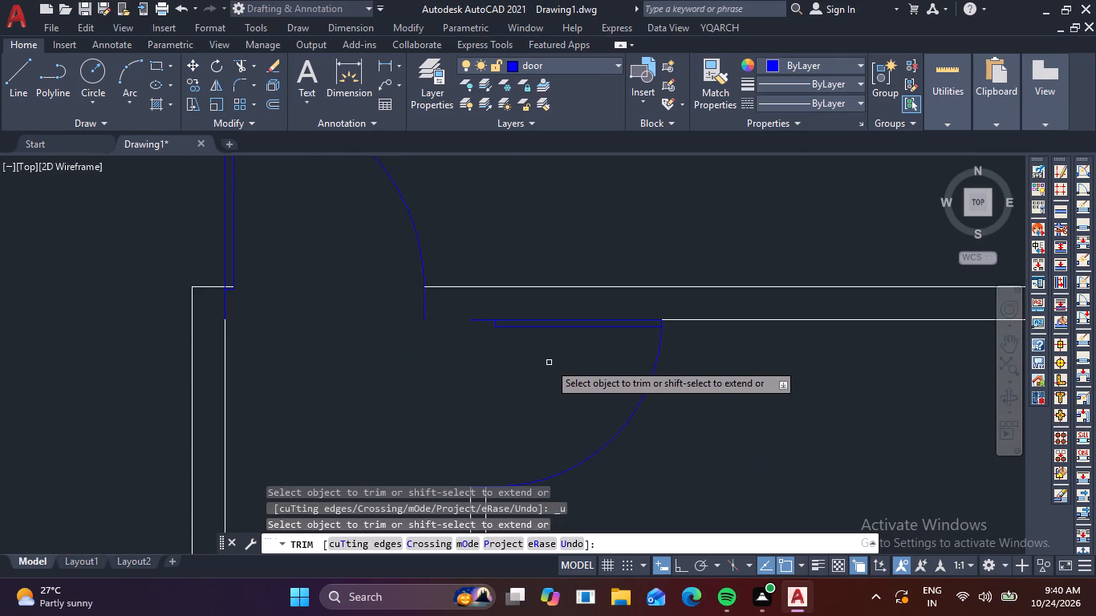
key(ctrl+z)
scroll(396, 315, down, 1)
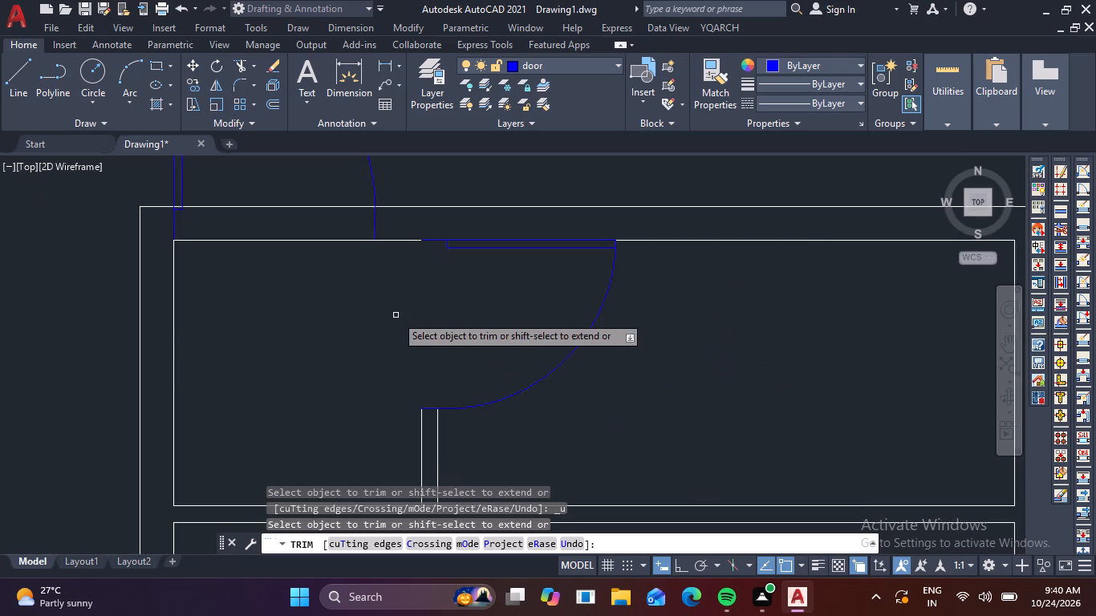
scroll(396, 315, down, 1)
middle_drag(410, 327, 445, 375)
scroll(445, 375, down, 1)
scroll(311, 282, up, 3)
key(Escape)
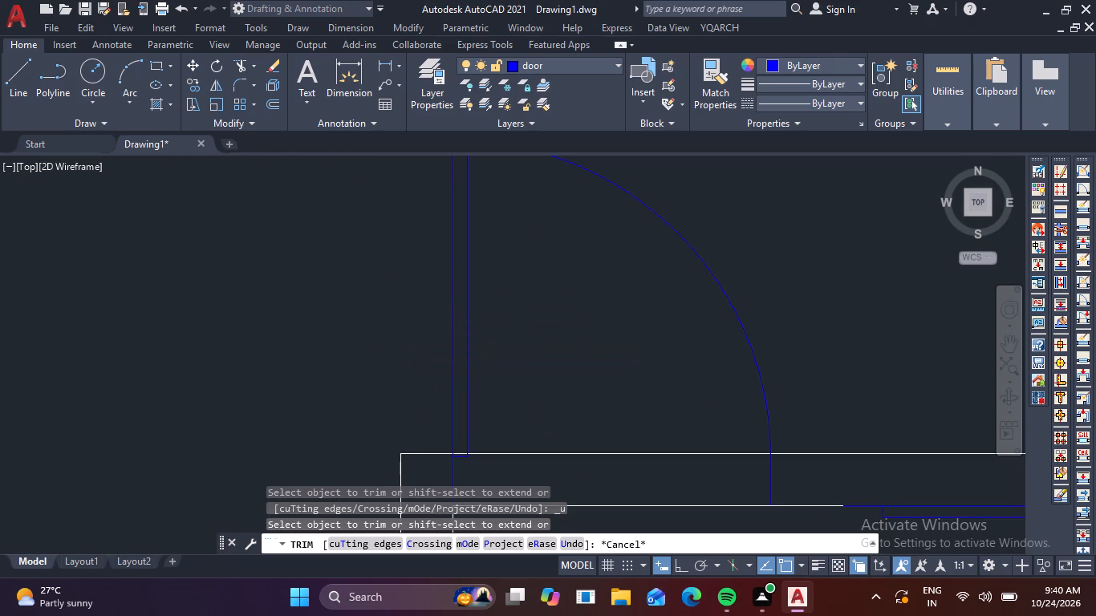
Move the top exterior wall's door from its hinge-side bottom endpoint to the inner corner of the left and top walls.
middle_drag(388, 331, 333, 253)
scroll(386, 456, up, 5)
middle_drag(497, 365, 497, 367)
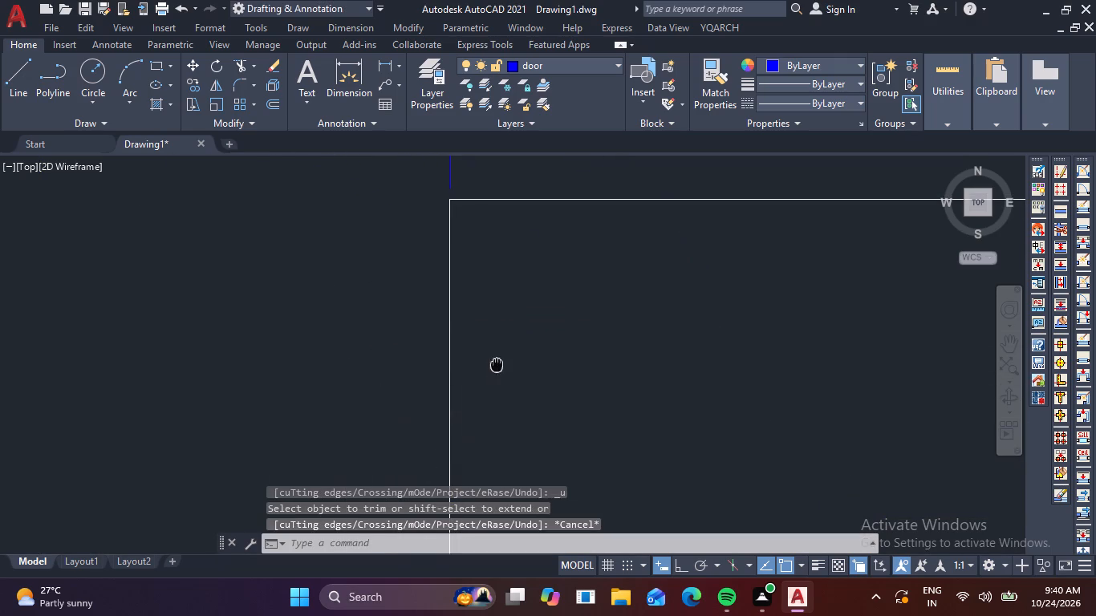
middle_drag(497, 367, 431, 533)
click(419, 328)
click(345, 302)
text(m)
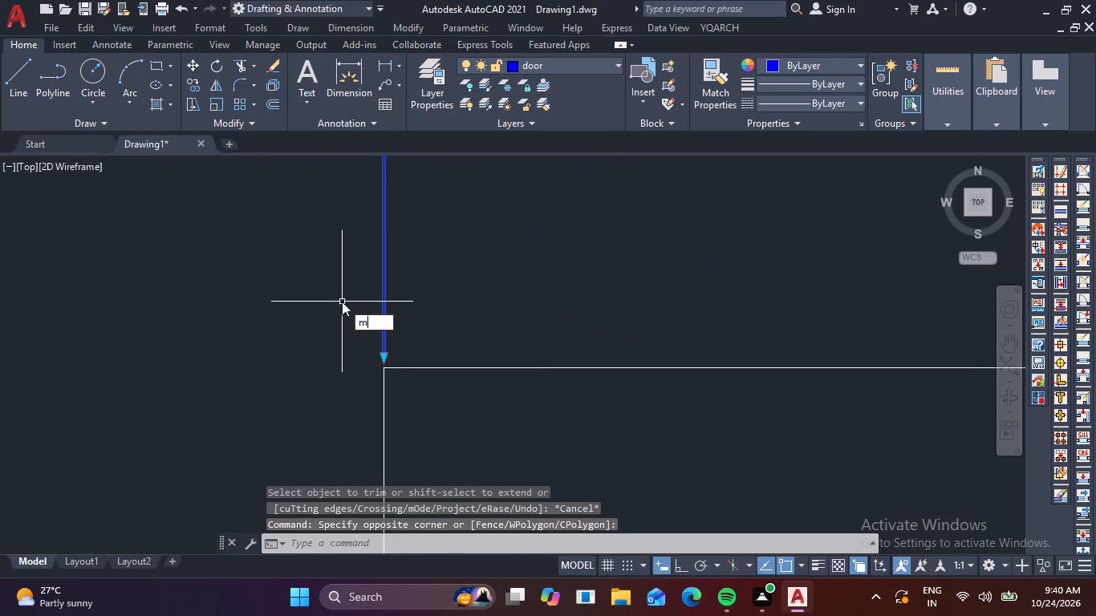
key(space)
scroll(402, 365, up, 4)
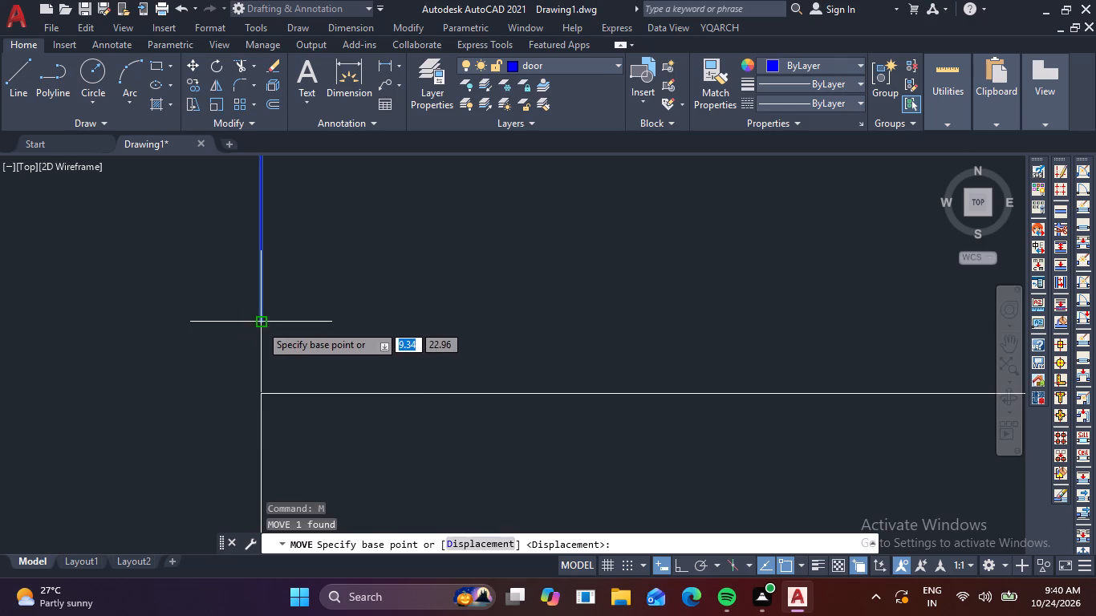
click(260, 324)
click(265, 392)
Trim both top exterior wall lines across the door opening, including the short leftover stub inside the door leaf.
scroll(265, 392, down, 5)
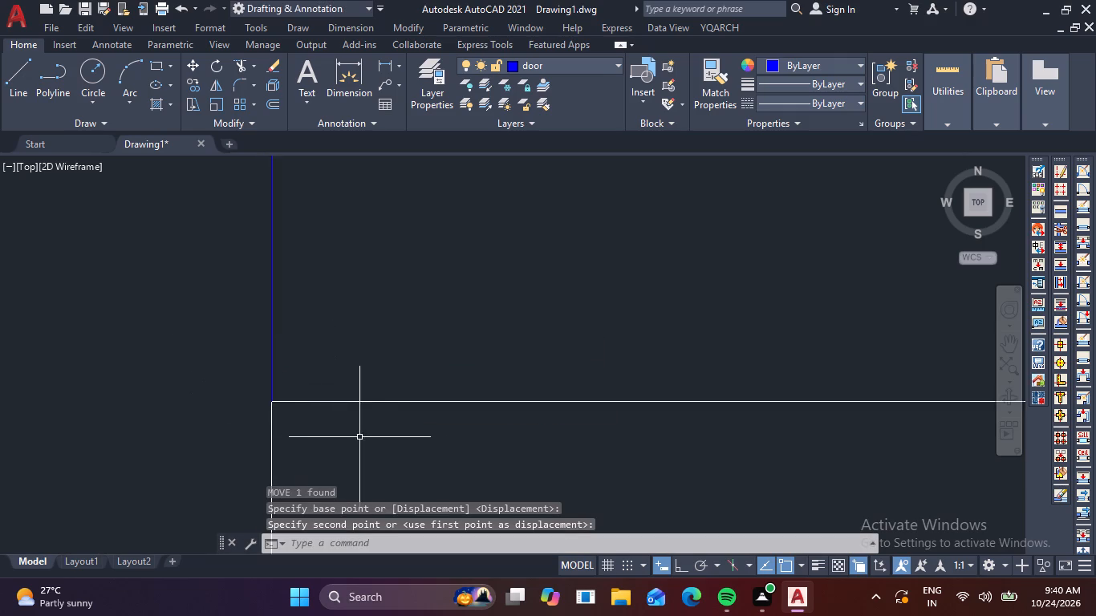
scroll(385, 440, down, 5)
middle_drag(452, 449, 298, 370)
text(tr)
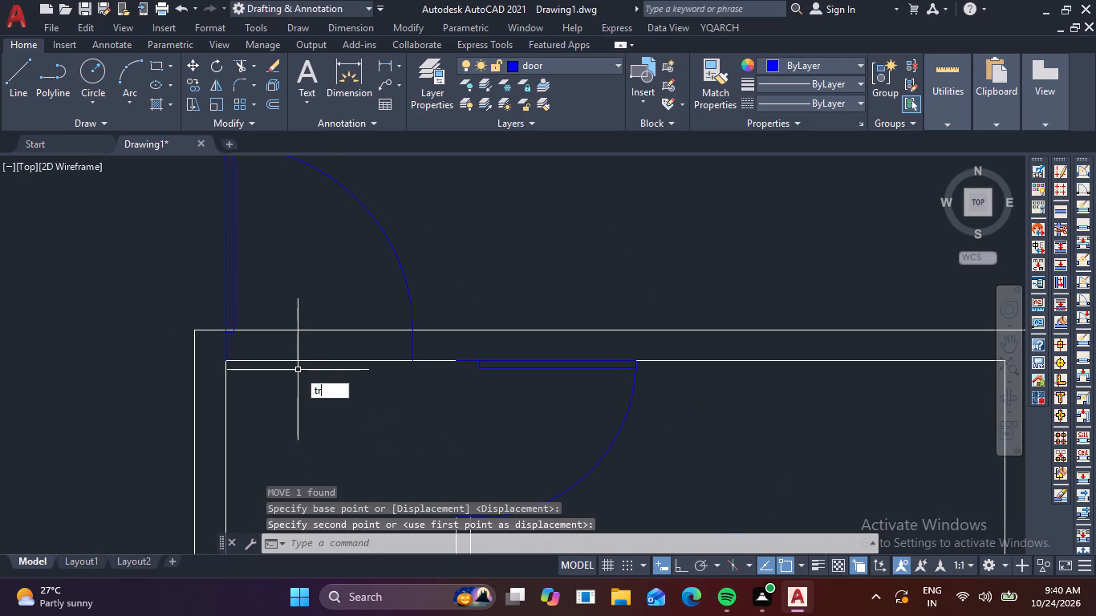
key(space)
drag(316, 303, 329, 408)
scroll(211, 338, up, 1)
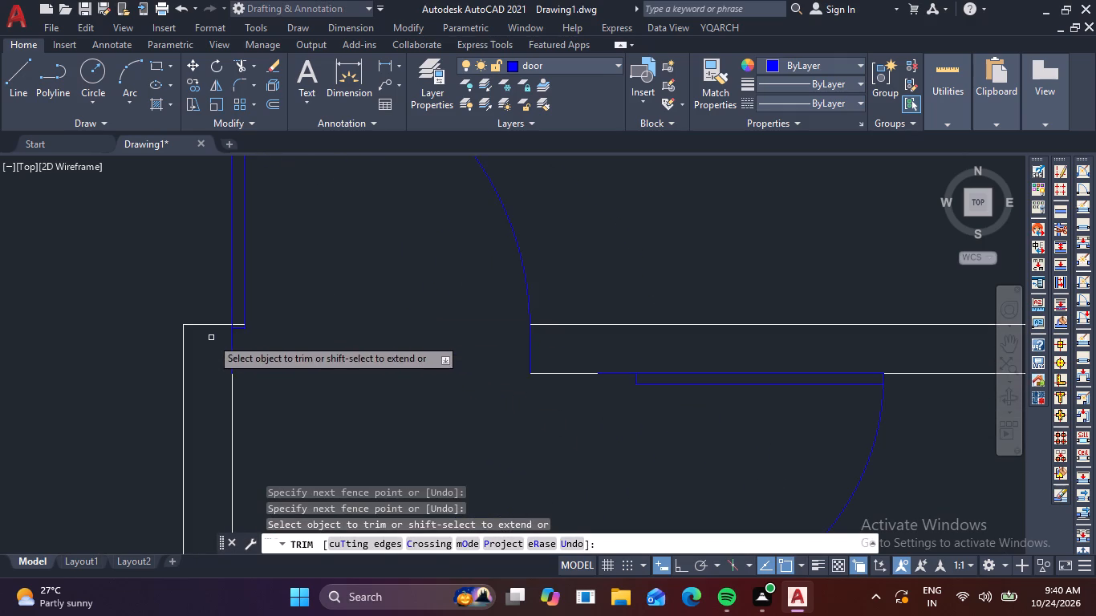
scroll(238, 325, up, 5)
click(237, 311)
click(237, 324)
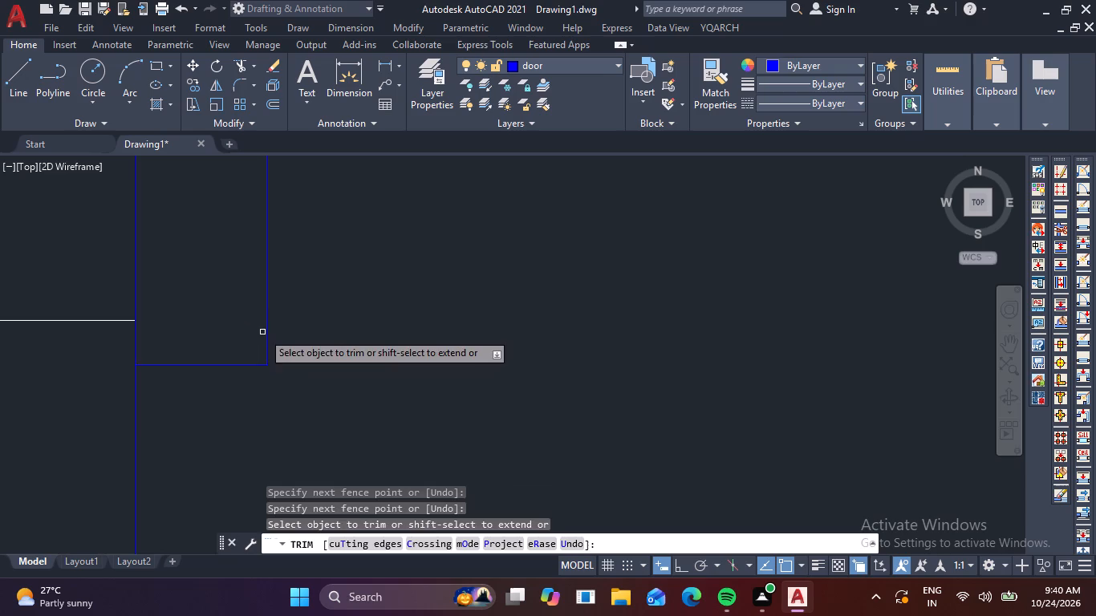
Start a multiline text box in the top-right room, spanning from beside the door swing to near the room's lower-right corner.
key(Escape)
scroll(373, 367, down, 10)
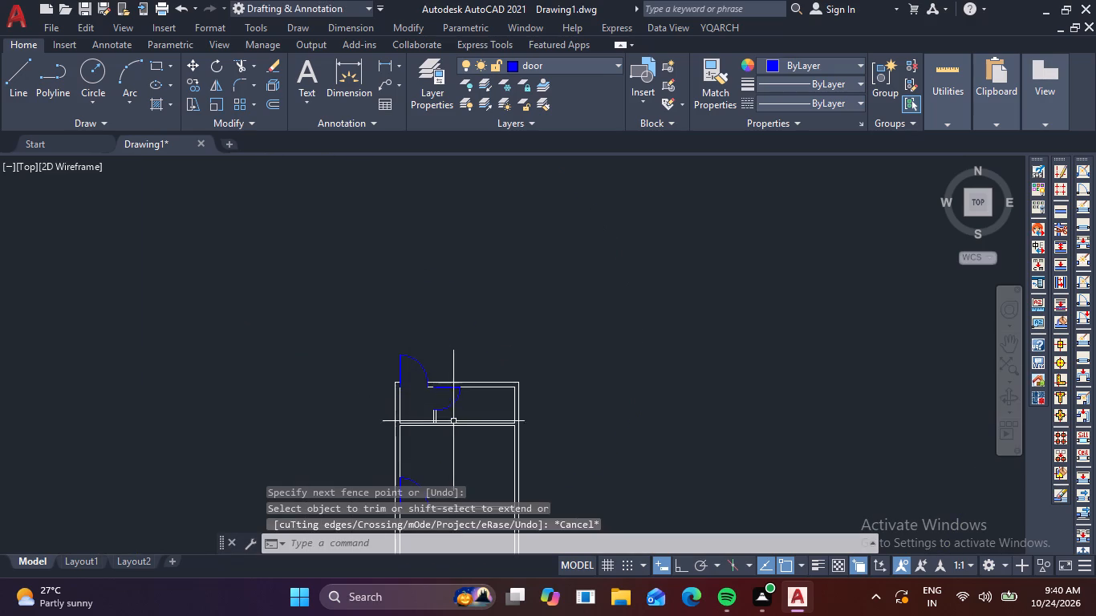
scroll(455, 424, down, 1)
middle_drag(448, 403, 409, 281)
scroll(432, 438, down, 1)
middle_drag(432, 438, 396, 313)
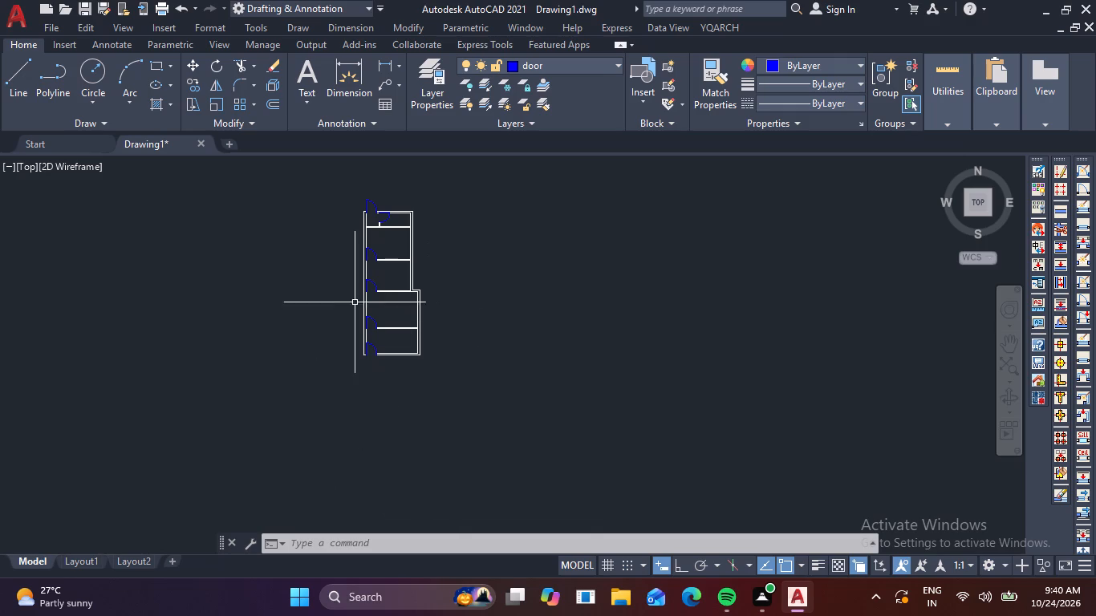
click(311, 78)
scroll(389, 221, up, 6)
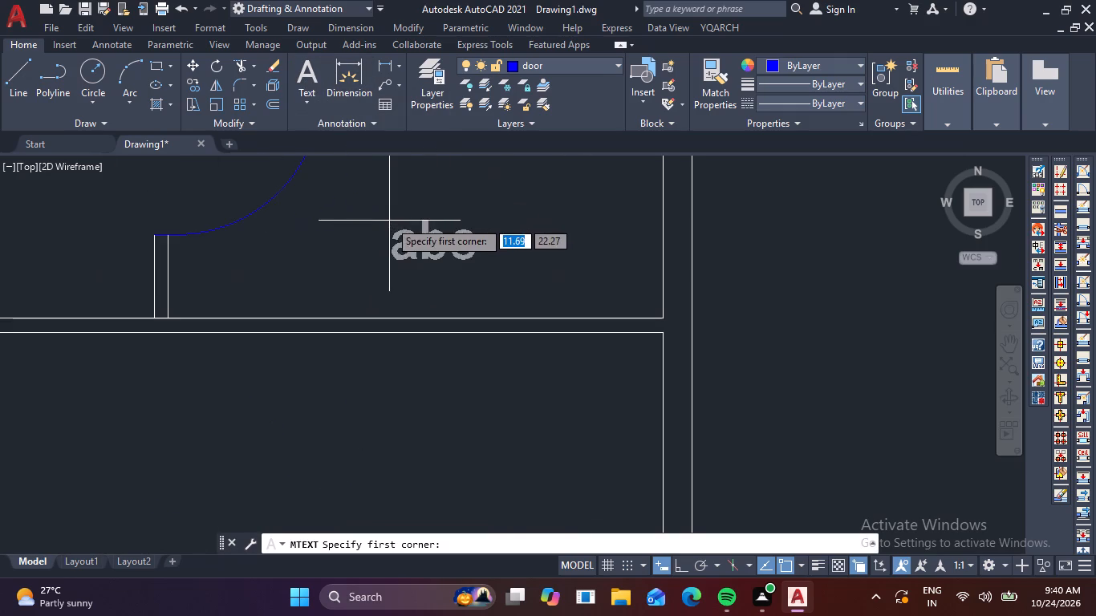
middle_drag(372, 194, 368, 387)
scroll(360, 377, down, 1)
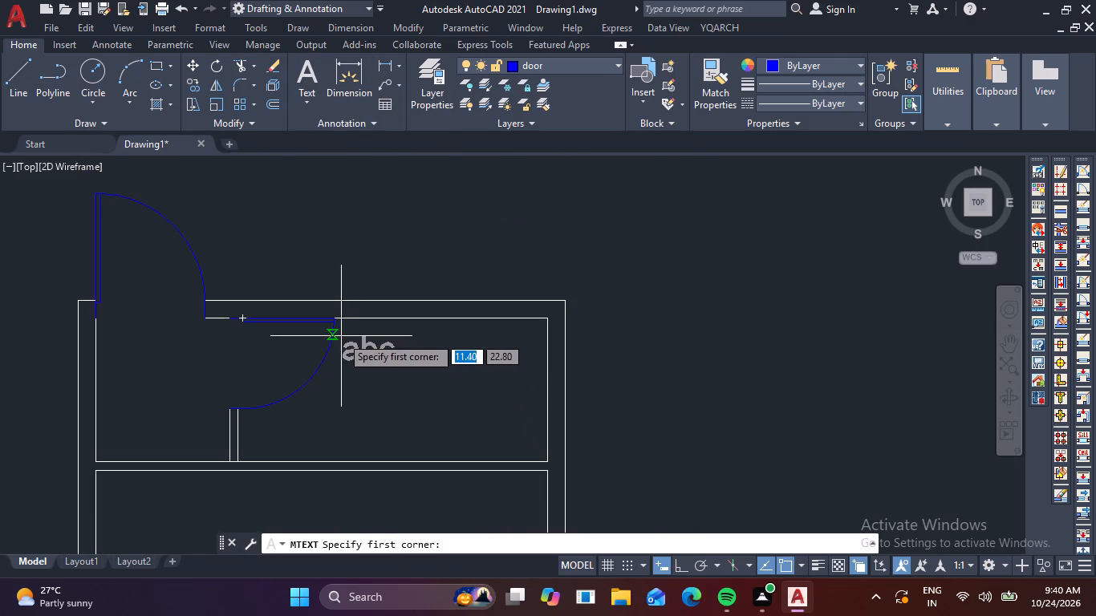
click(341, 336)
click(525, 458)
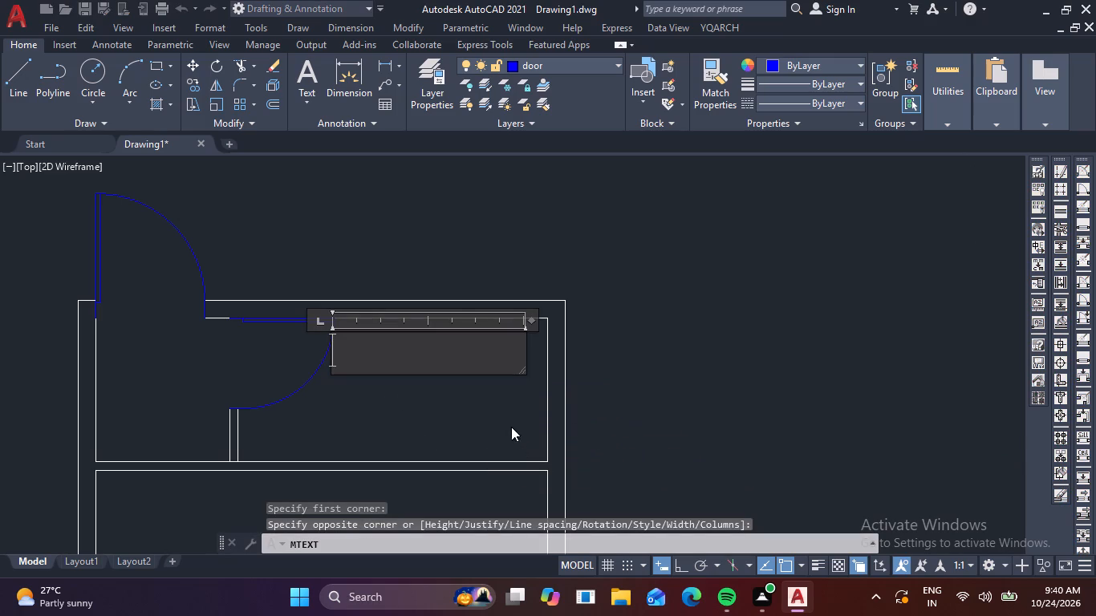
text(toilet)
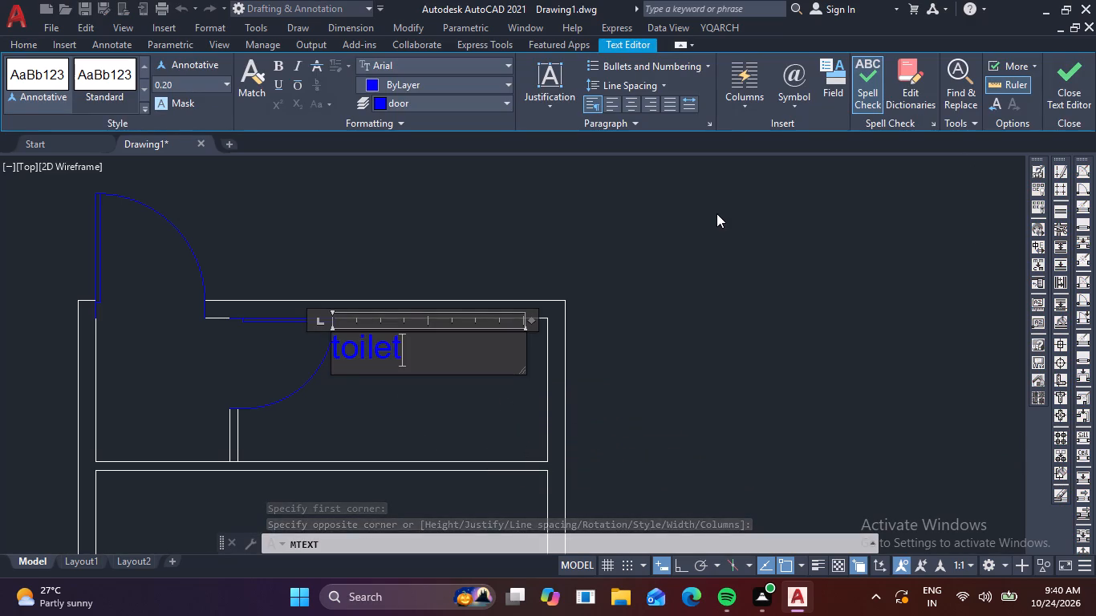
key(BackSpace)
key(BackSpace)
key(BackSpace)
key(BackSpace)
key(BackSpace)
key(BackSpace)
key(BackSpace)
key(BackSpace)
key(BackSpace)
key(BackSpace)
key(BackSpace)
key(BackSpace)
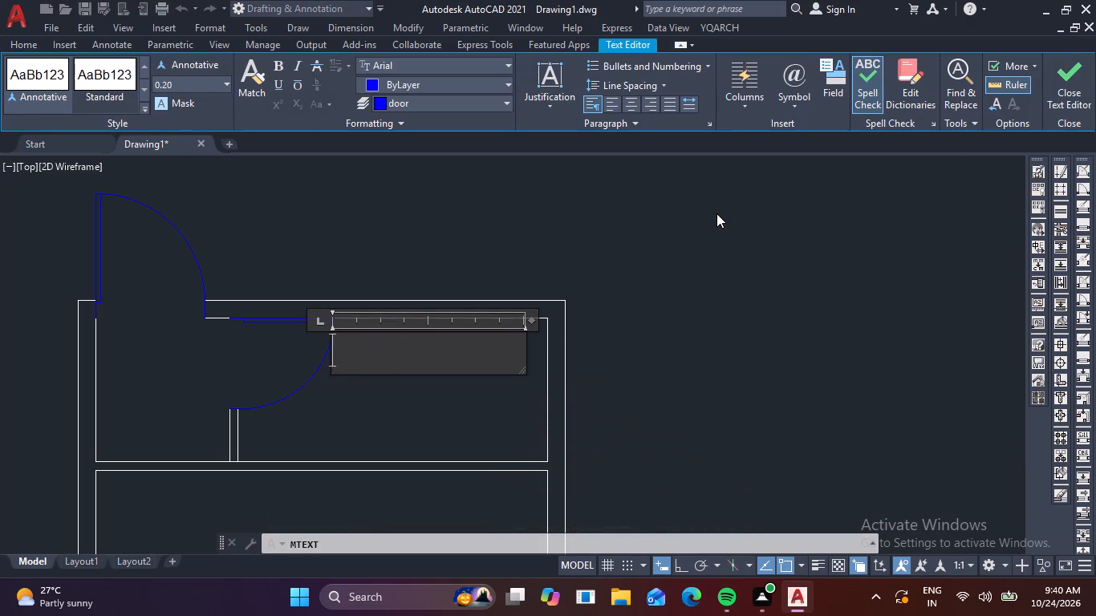
Enter the room label as TOILET with 2.6X1.2 on the second line.
text(TO)
text(ILET)
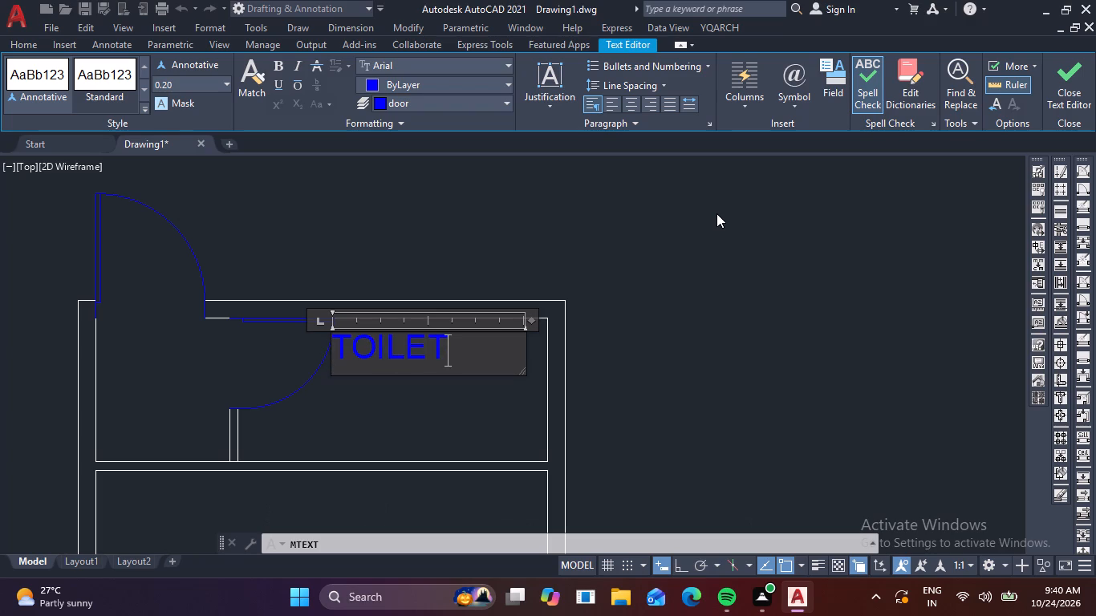
key(Return)
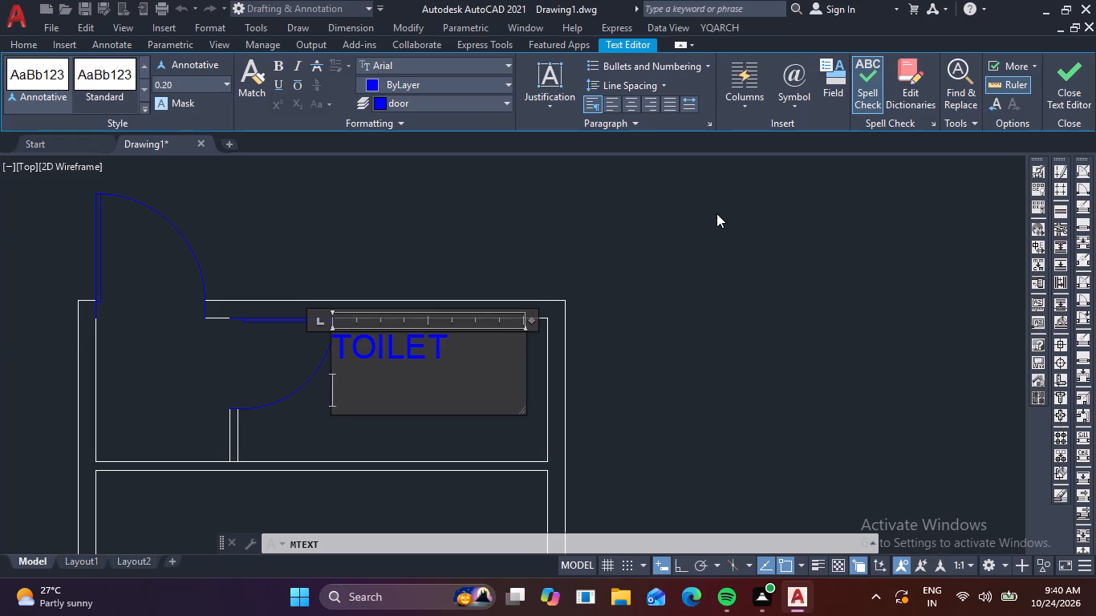
key(2)
key(period)
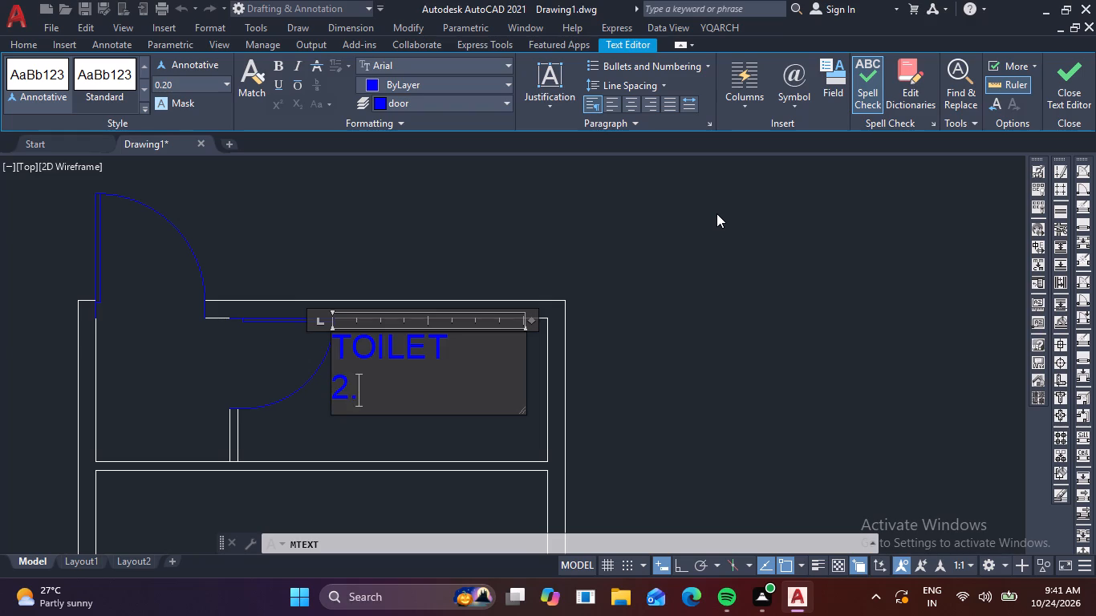
key(6)
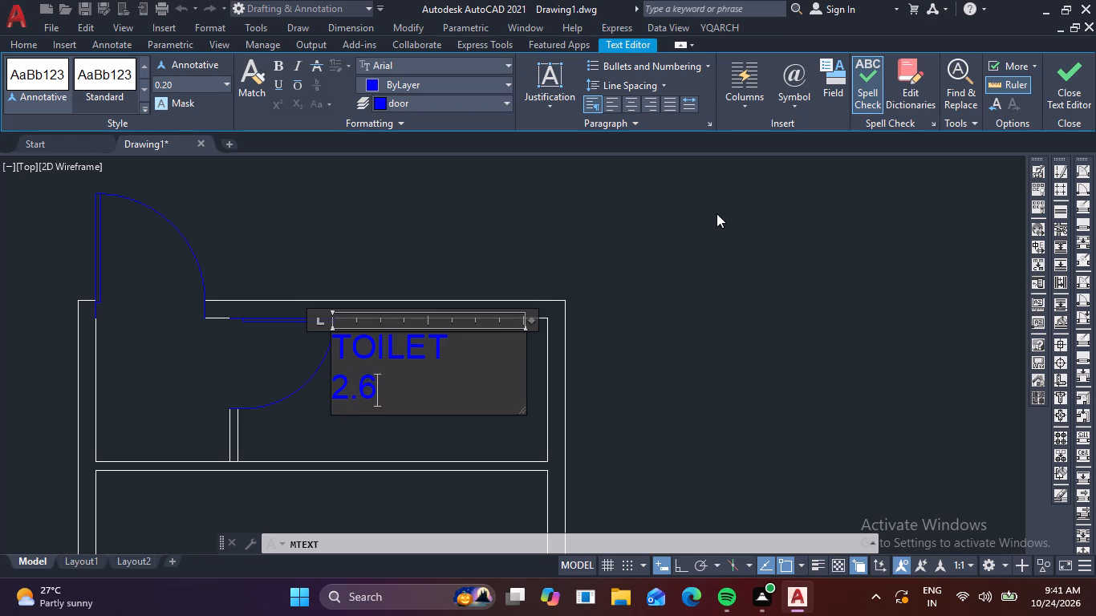
key(x)
key(1)
text(.2)
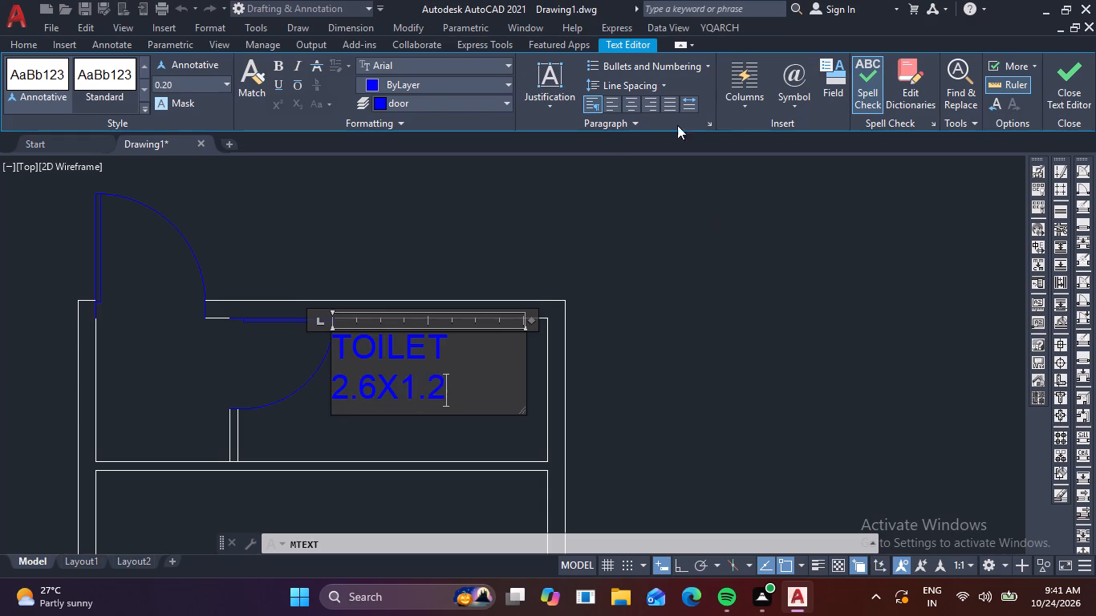
Centre-align both lines of the TOILET label and finish the text.
drag(469, 389, 246, 330)
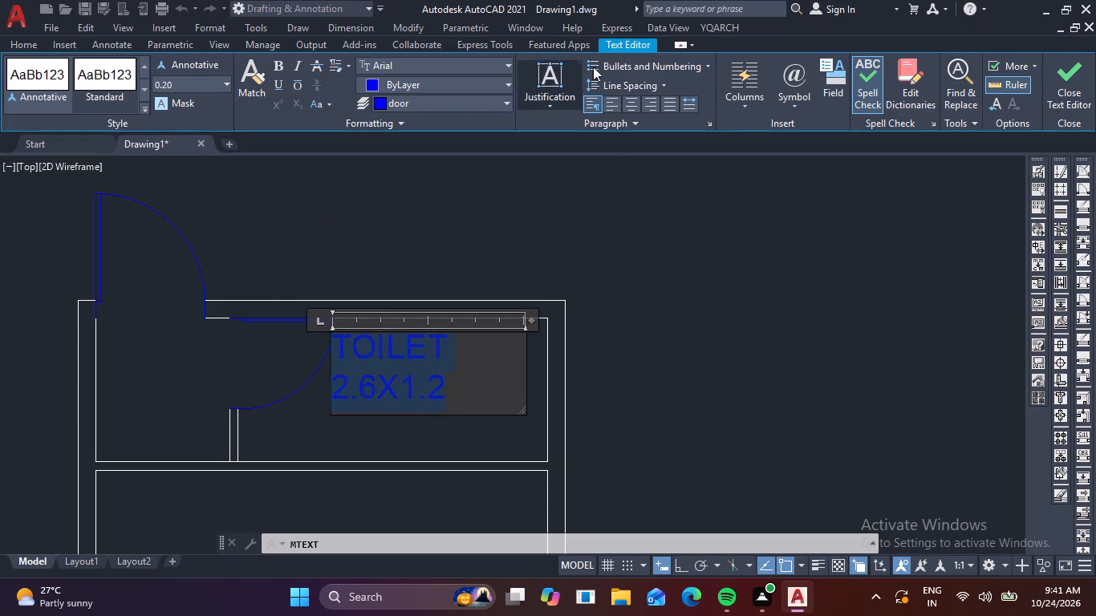
click(639, 103)
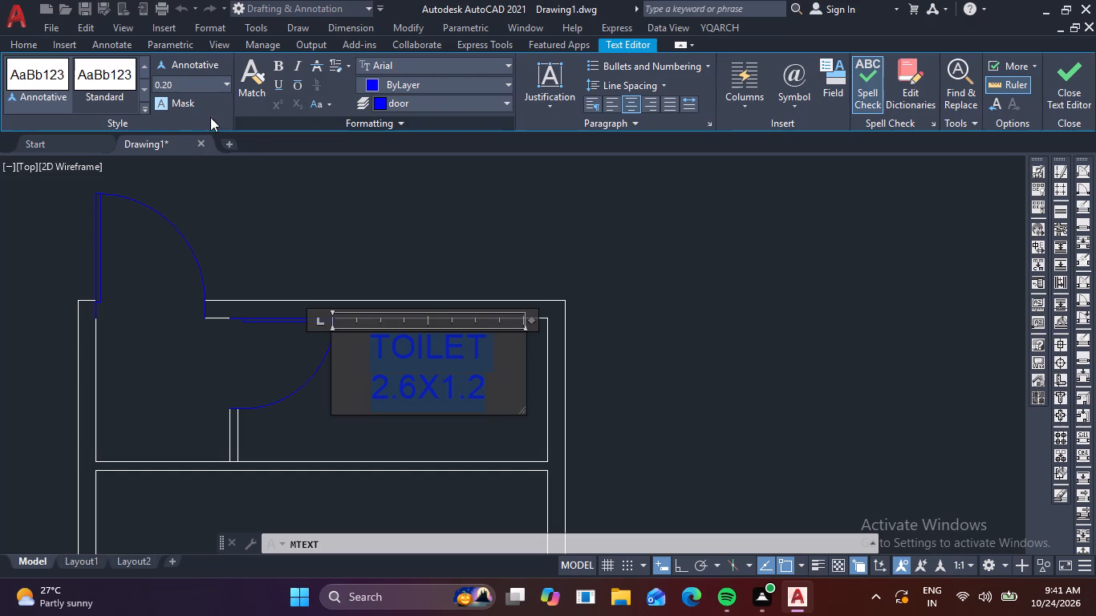
click(520, 219)
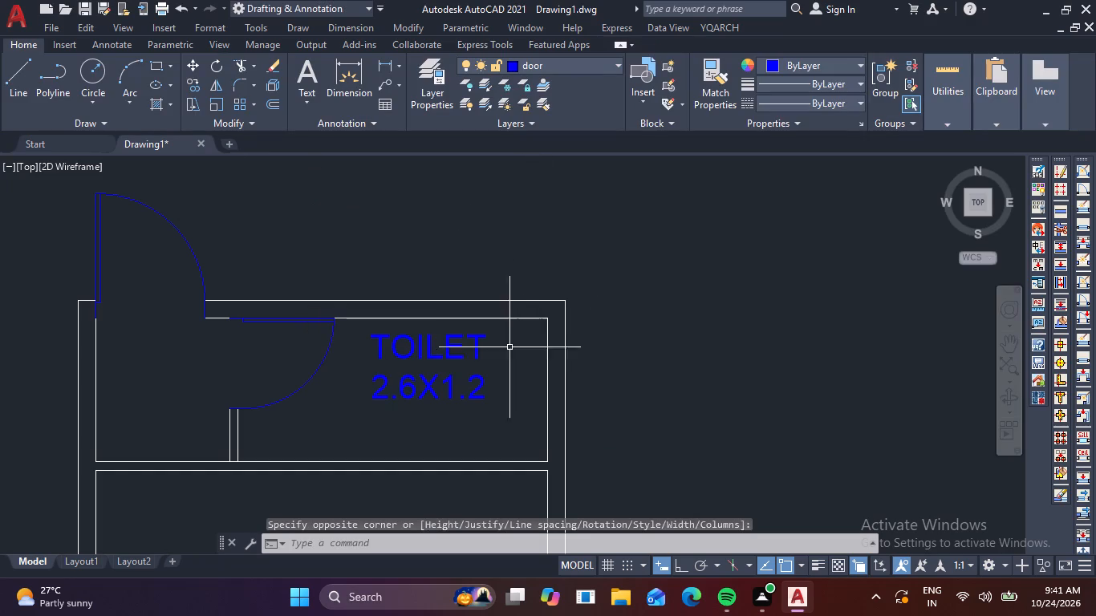
Move the TOILET label about 0.18 m down within its room.
middle_drag(505, 353, 488, 302)
click(411, 338)
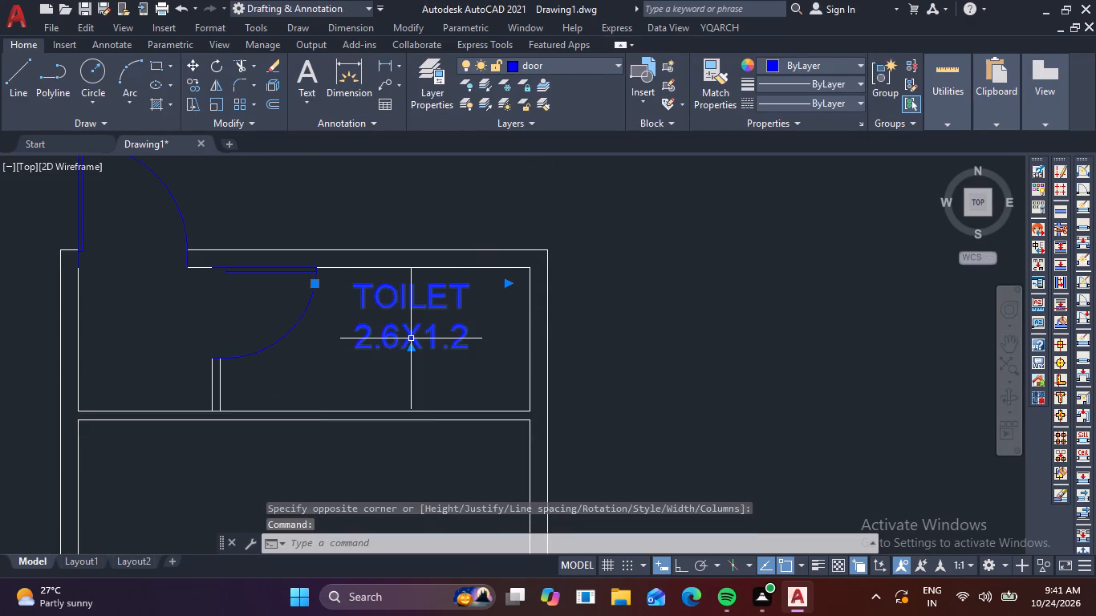
key(m)
key(space)
click(411, 338)
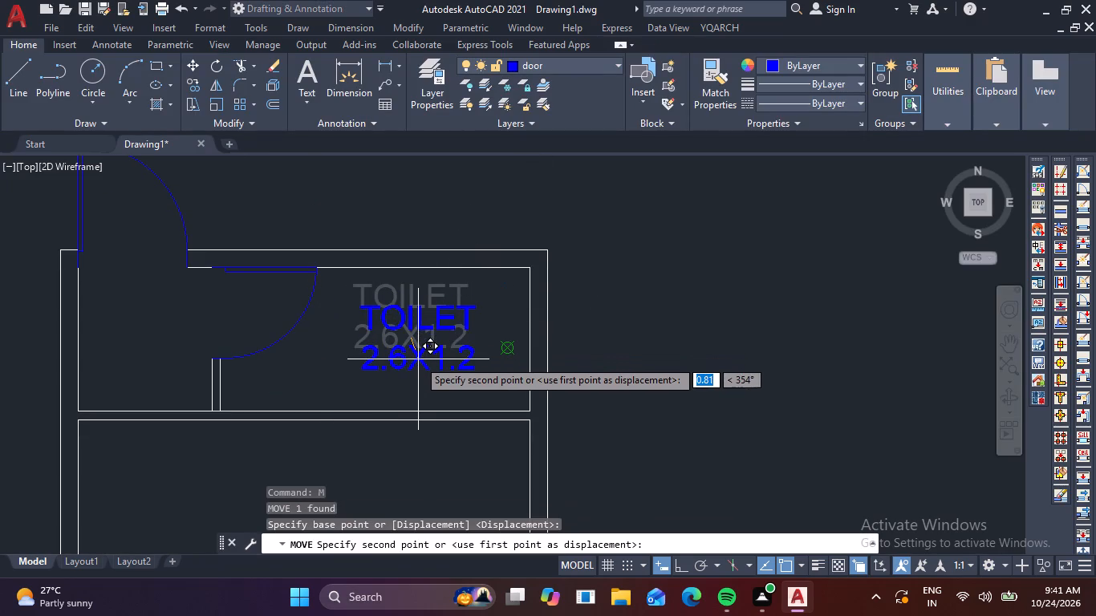
scroll(408, 359, up, 2)
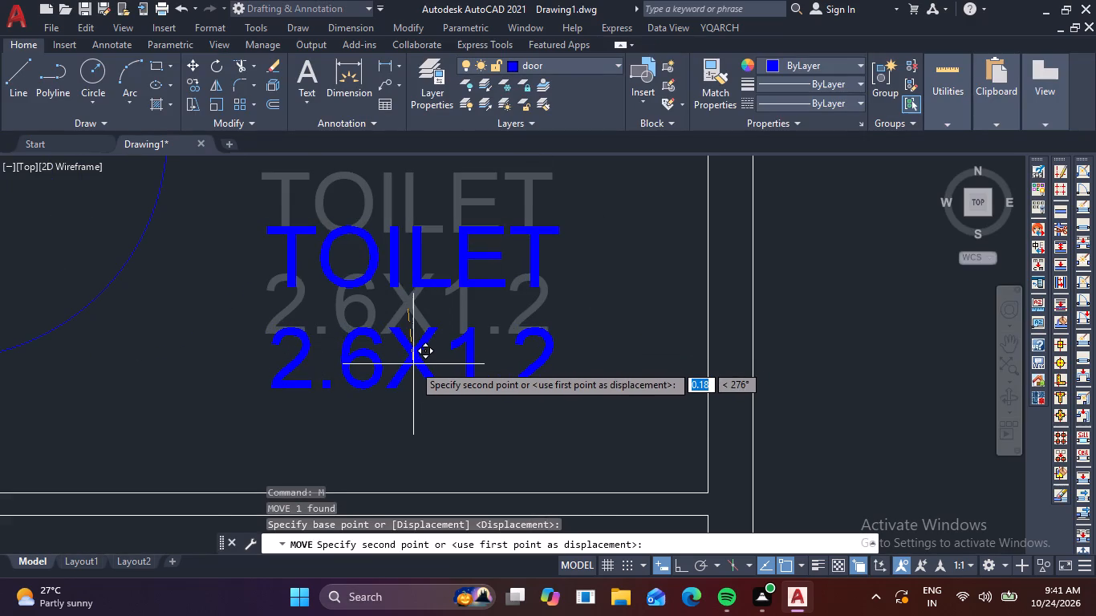
click(413, 364)
Copy the TOILET label into each of the three rooms below the toilet, leaving the bottommost room unlabelled.
scroll(416, 358, down, 3)
click(423, 355)
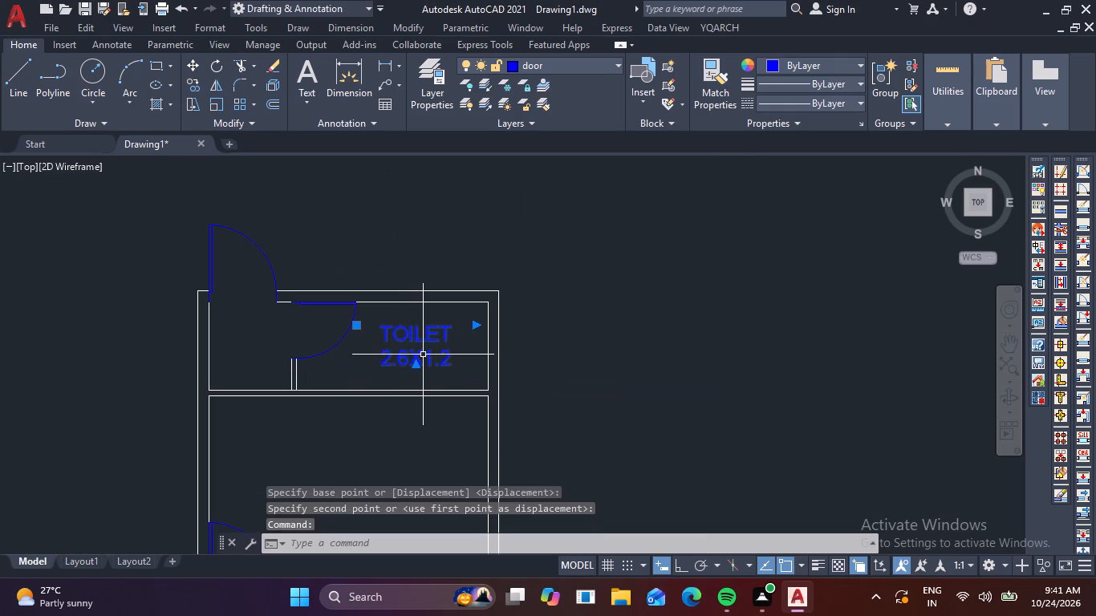
text(CO)
key(space)
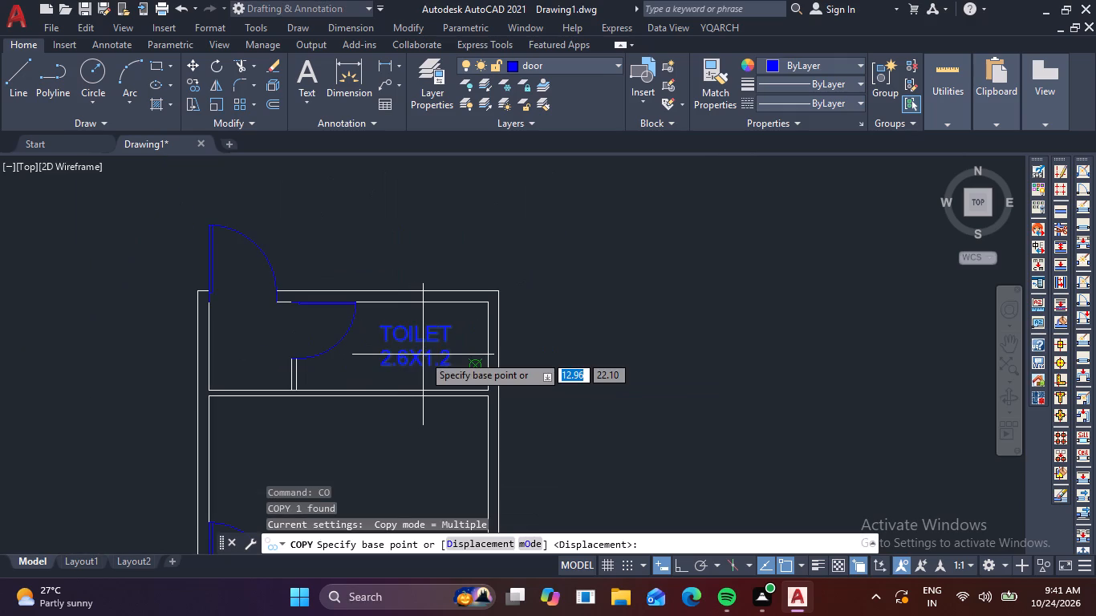
click(423, 355)
scroll(401, 446, down, 1)
middle_drag(401, 457, 444, 339)
click(448, 367)
middle_drag(452, 428, 451, 428)
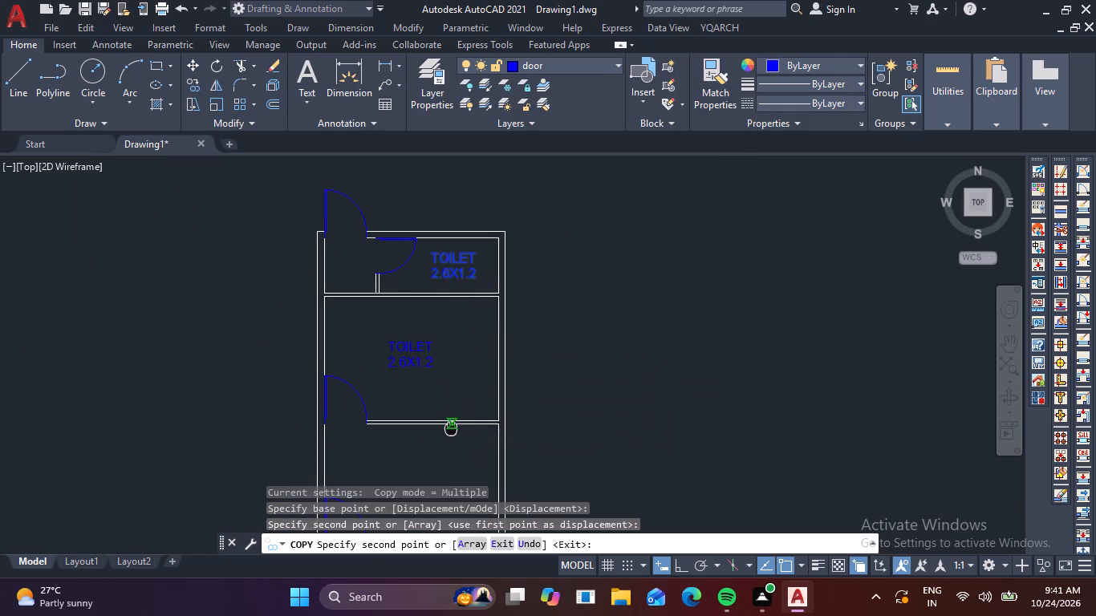
middle_drag(451, 428, 432, 338)
middle_drag(411, 379, 408, 333)
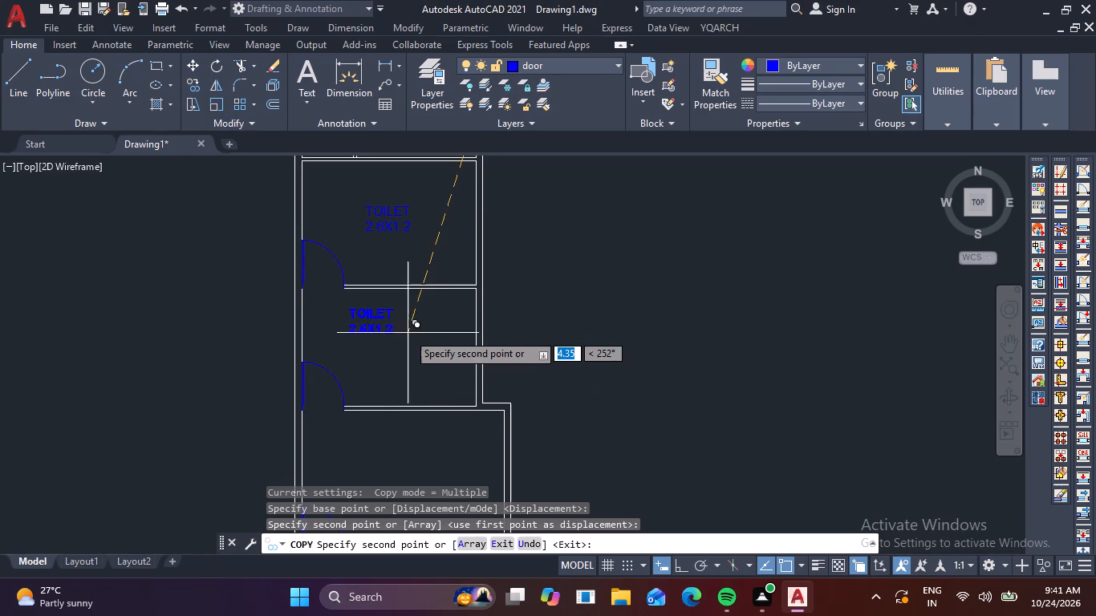
click(425, 355)
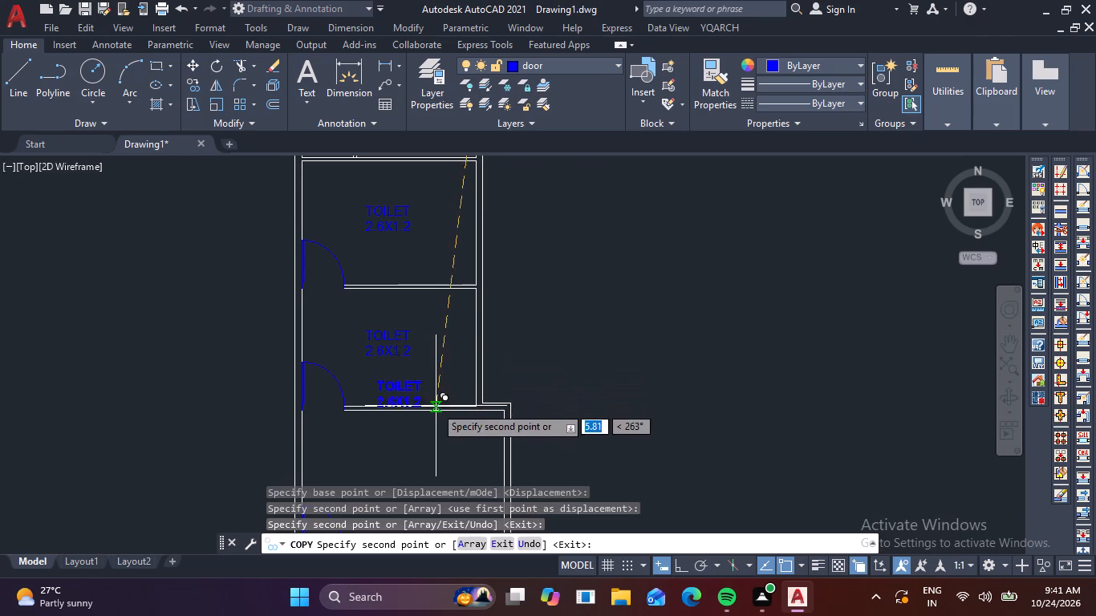
middle_drag(432, 407, 420, 290)
middle_drag(420, 360, 416, 336)
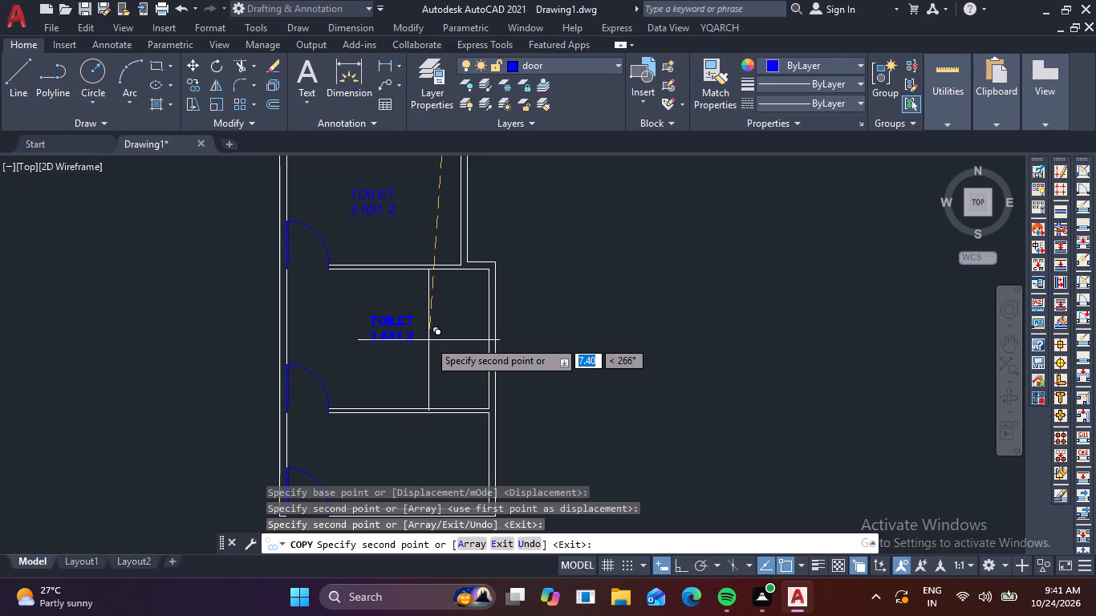
click(420, 344)
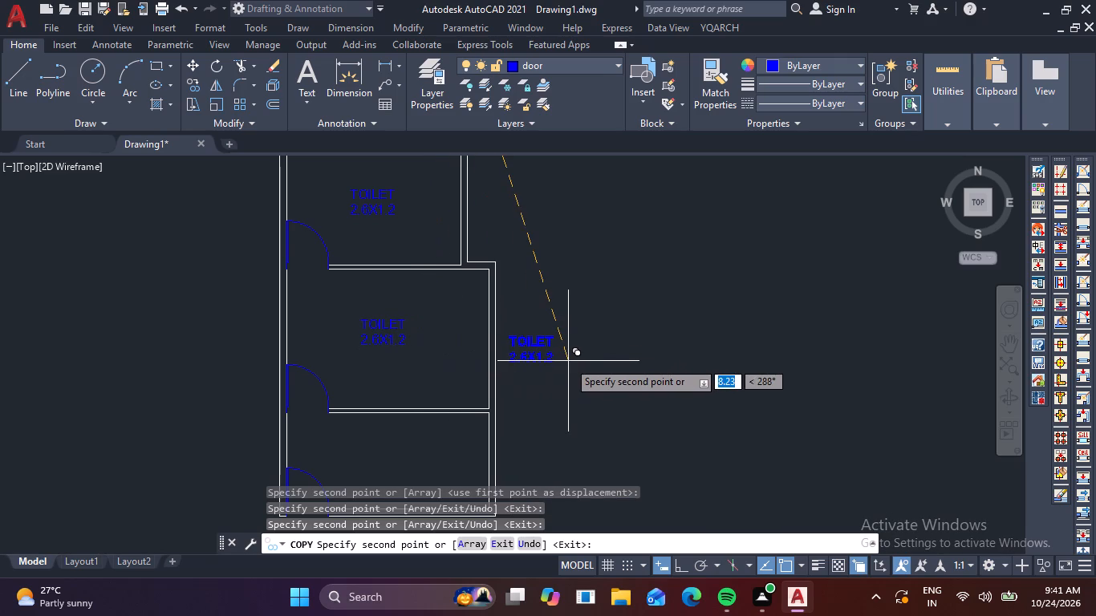
key(Escape)
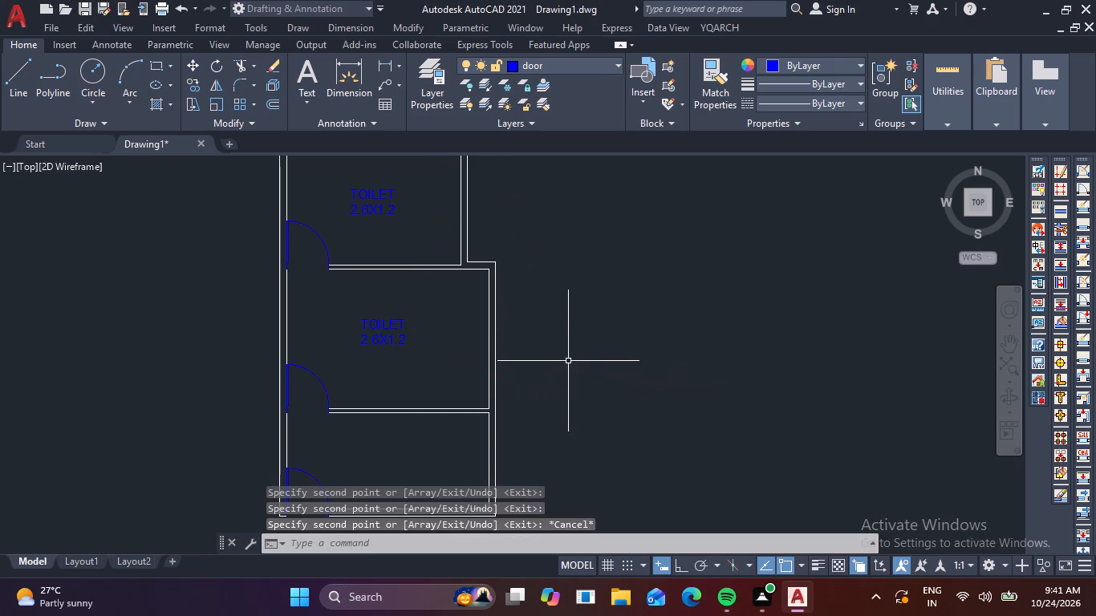
key(Escape)
Replace the whole text of the copied label in the room directly below the toilet with BEDROOM.
scroll(505, 342, down, 2)
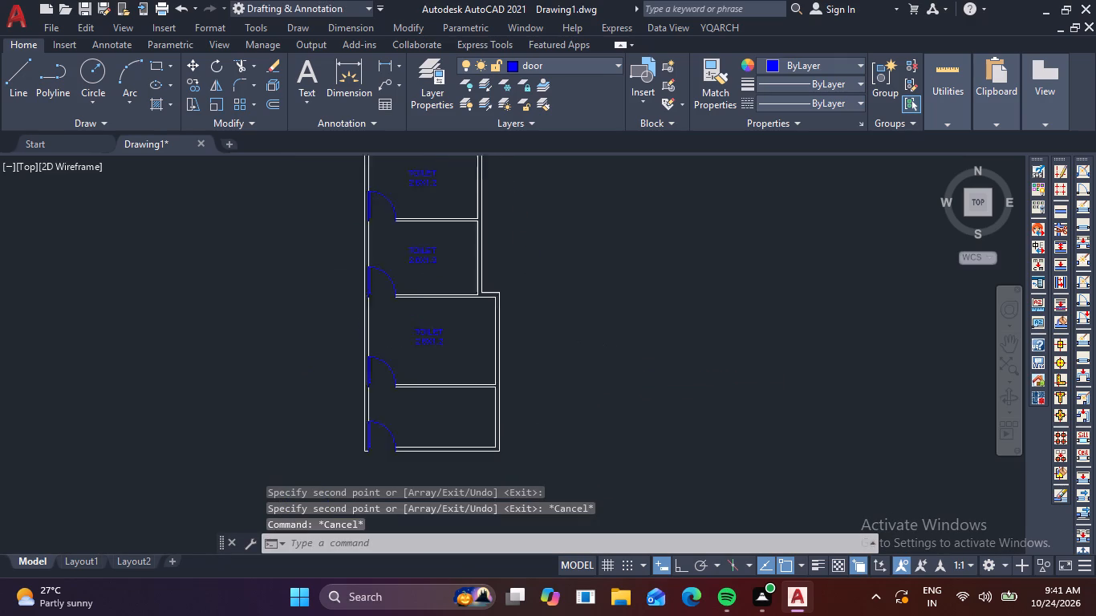
middle_drag(500, 322, 485, 371)
scroll(426, 250, up, 4)
scroll(495, 356, down, 2)
middle_drag(487, 358, 430, 213)
scroll(414, 281, up, 3)
double_click(443, 268)
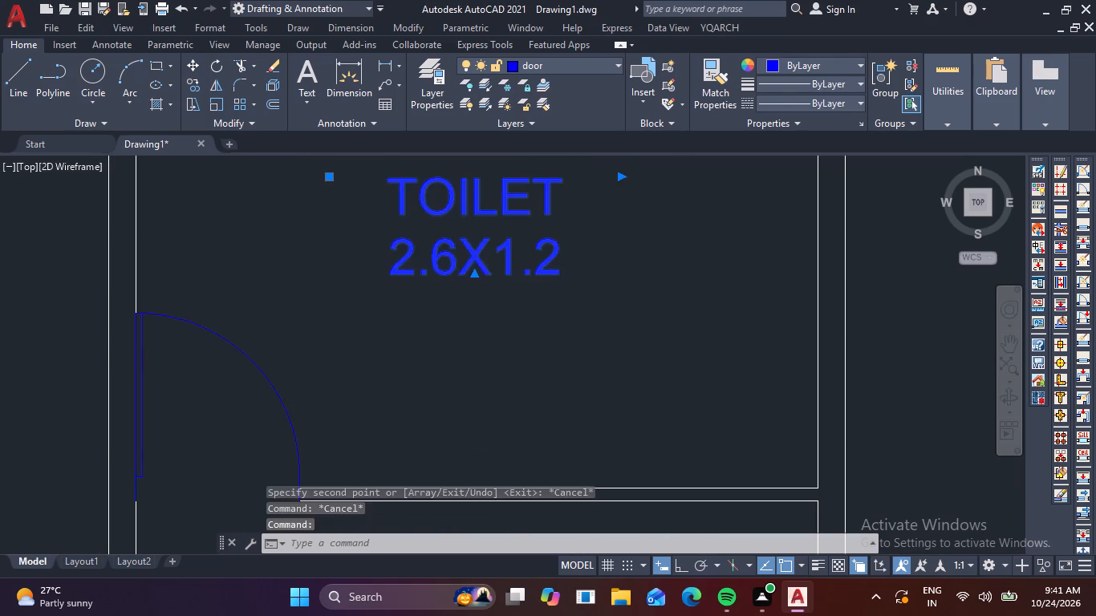
click(586, 253)
key(BackSpace)
key(BackSpace)
key(BackSpace)
key(BackSpace)
key(BackSpace)
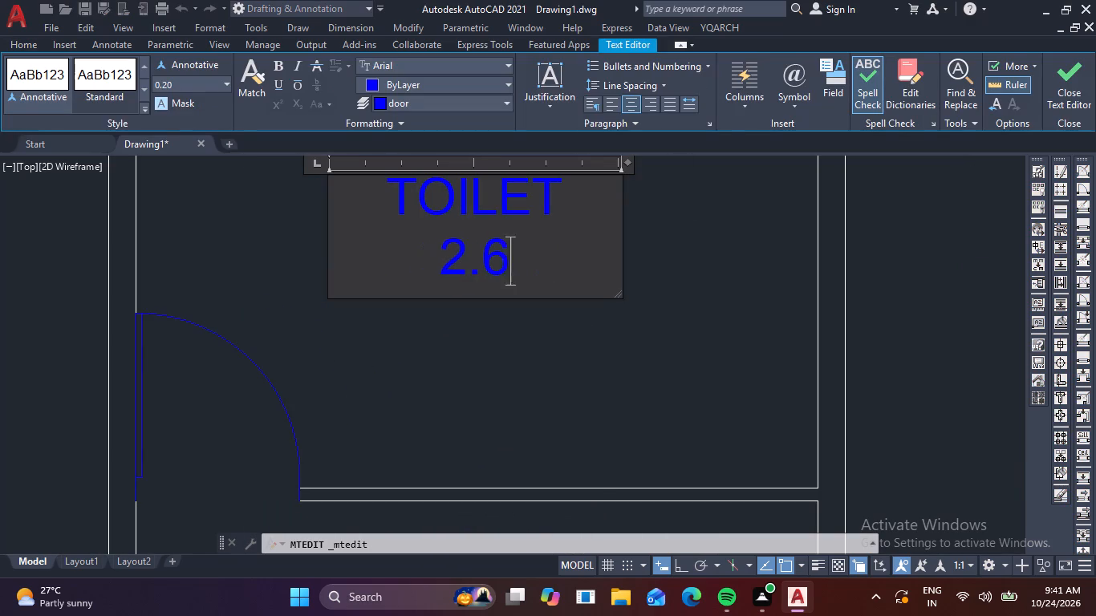
key(BackSpace)
key(BackSpace)
key(BackSpace)
key(BackSpace)
key(BackSpace)
key(BackSpace)
key(BackSpace)
key(BackSpace)
key(BackSpace)
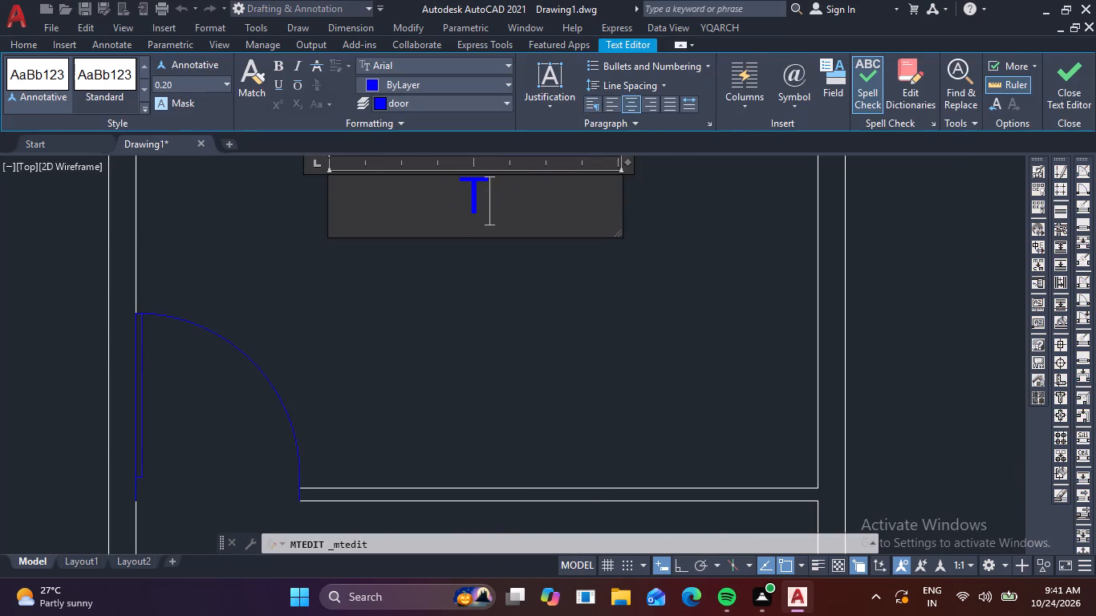
key(BackSpace)
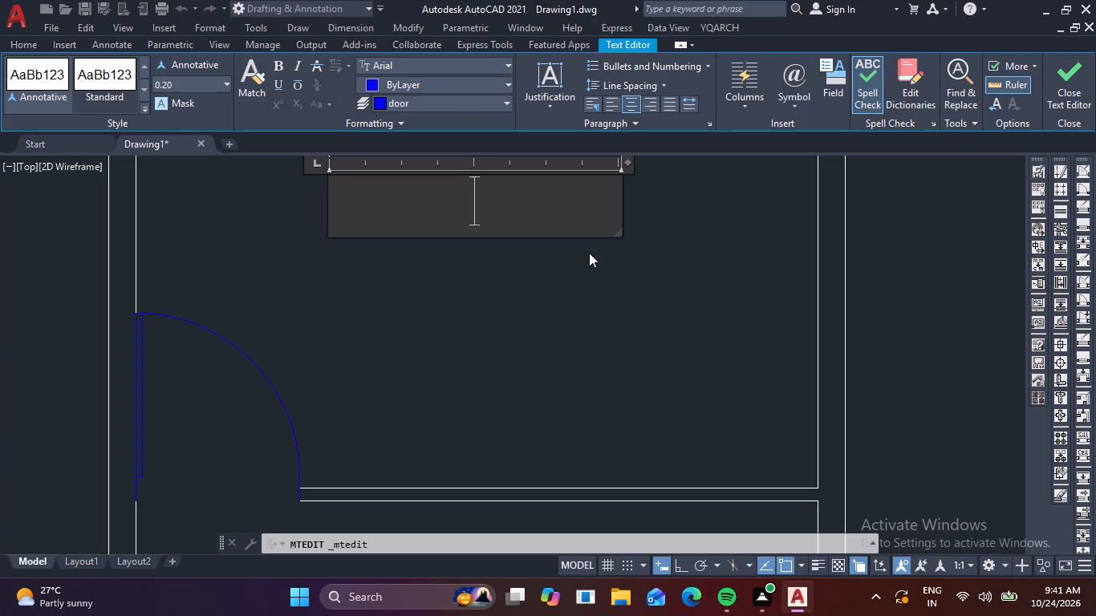
text(BEDROOM)
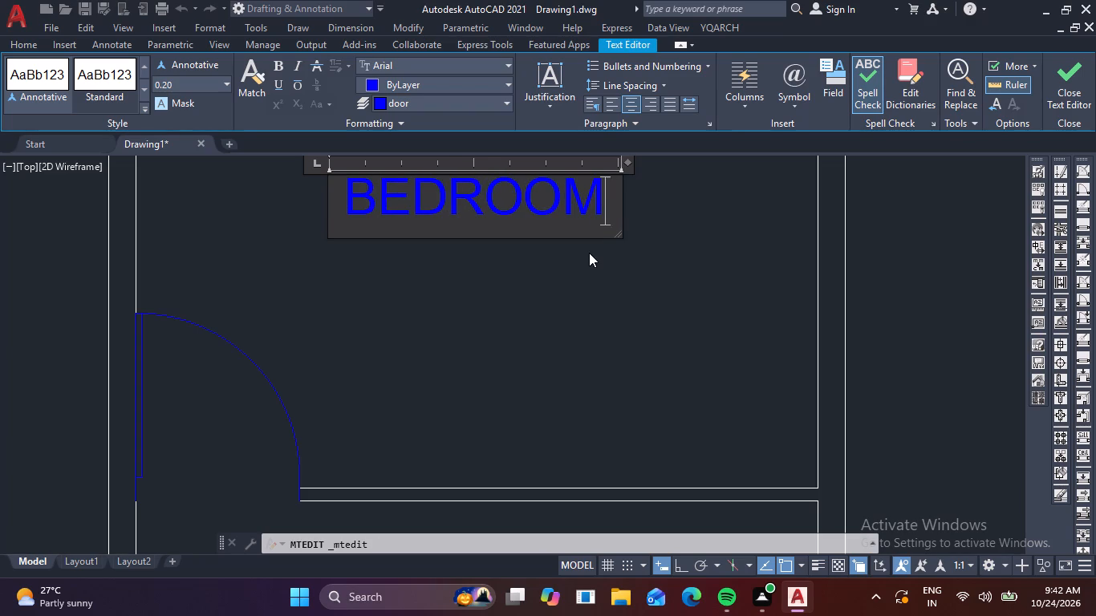
Add the size 3.79X2.7 on a second line of the BEDROOM label and finish the text.
key(Return)
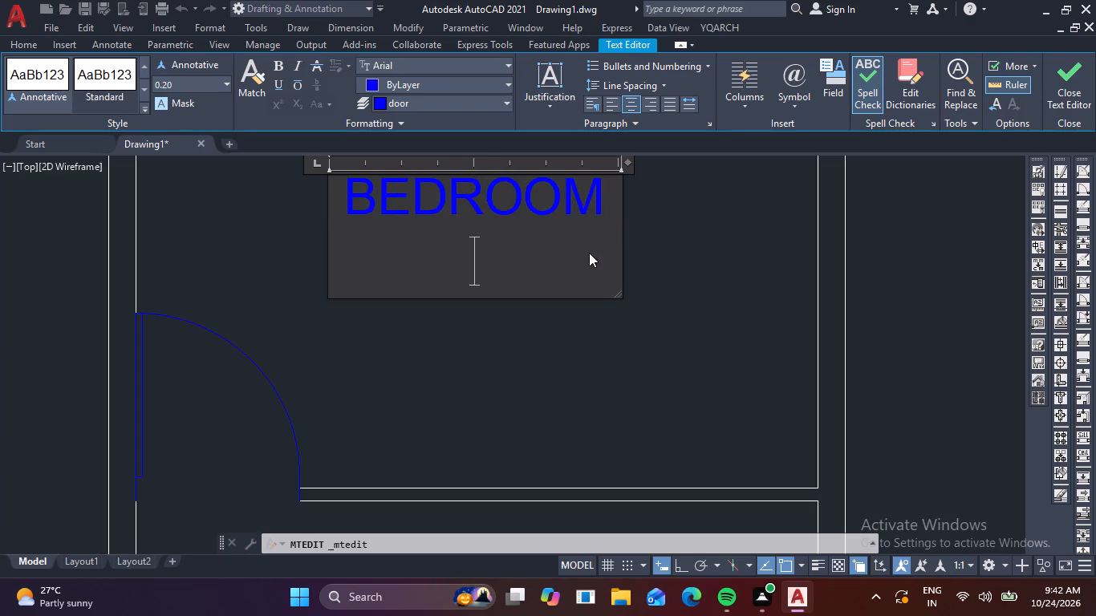
text(3.)
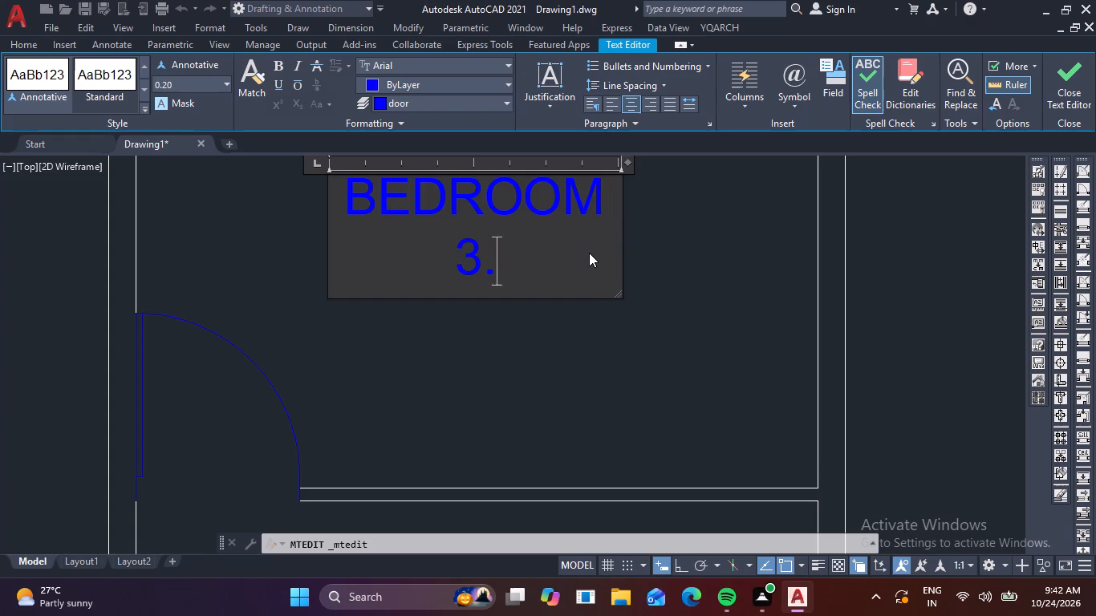
key(7)
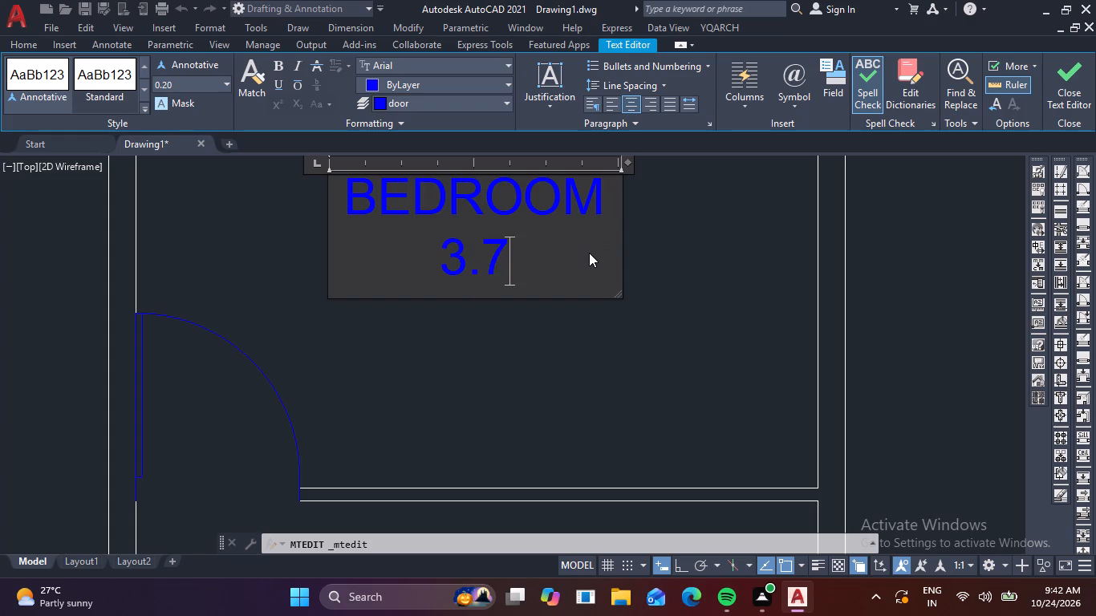
key(9)
key(x)
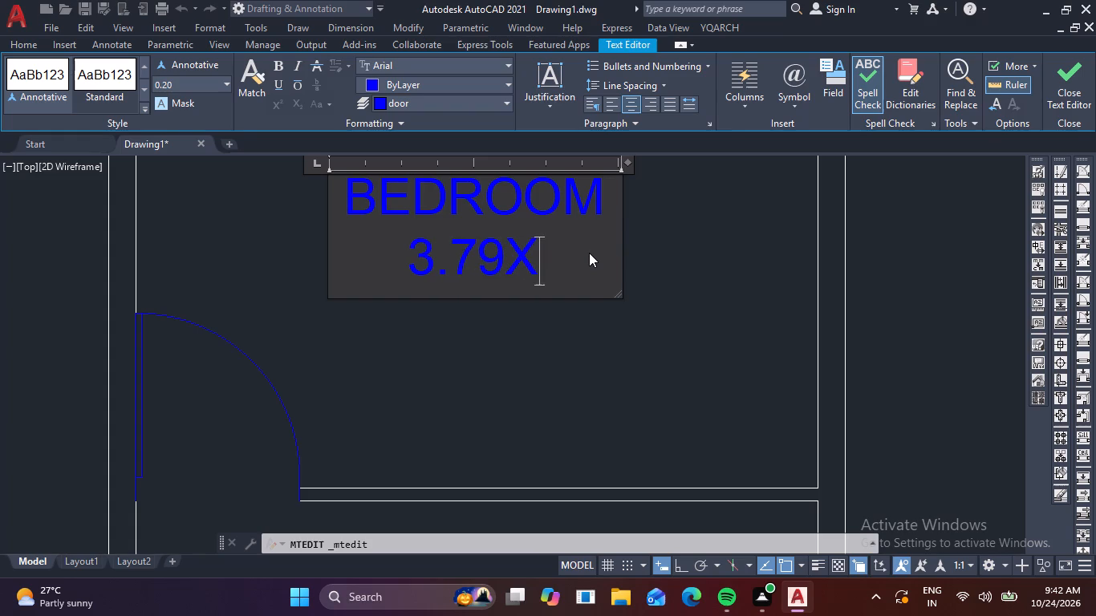
text(2.)
key(7)
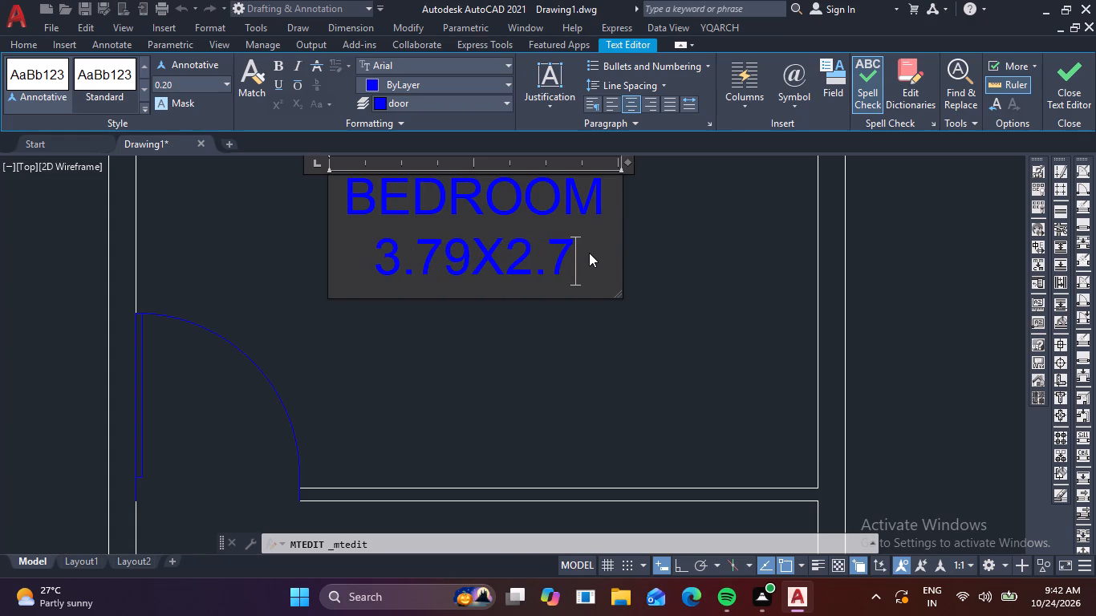
right_click(589, 253)
click(453, 366)
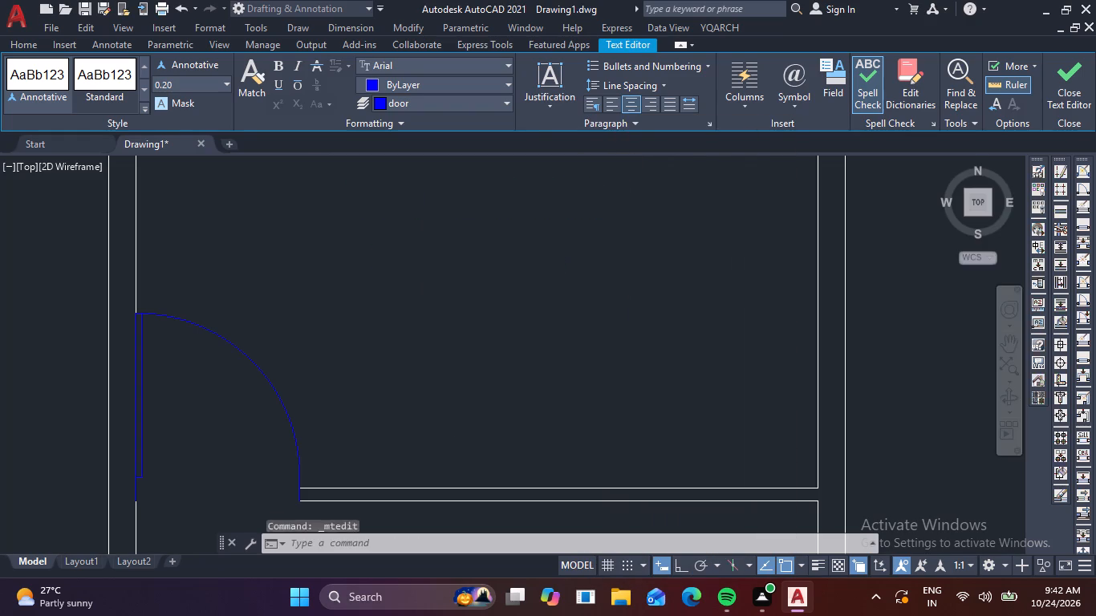
Replace the whole text of the copied TOILET label in the room below the bedroom with KITCHEN.
scroll(499, 343, down, 4)
middle_drag(539, 342, 504, 232)
scroll(490, 283, up, 3)
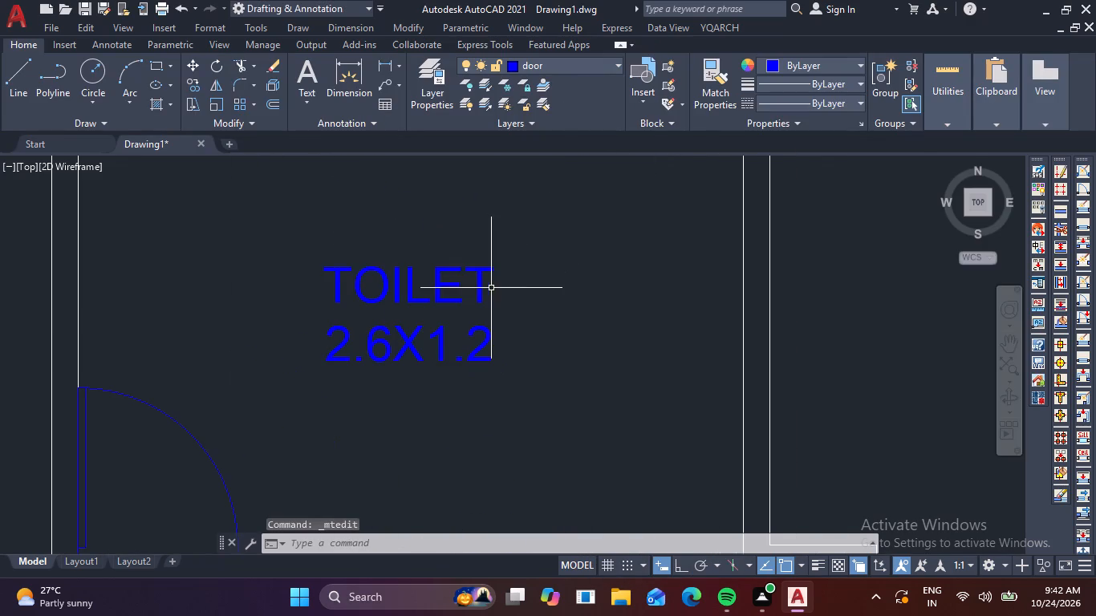
scroll(491, 288, up, 1)
click(477, 290)
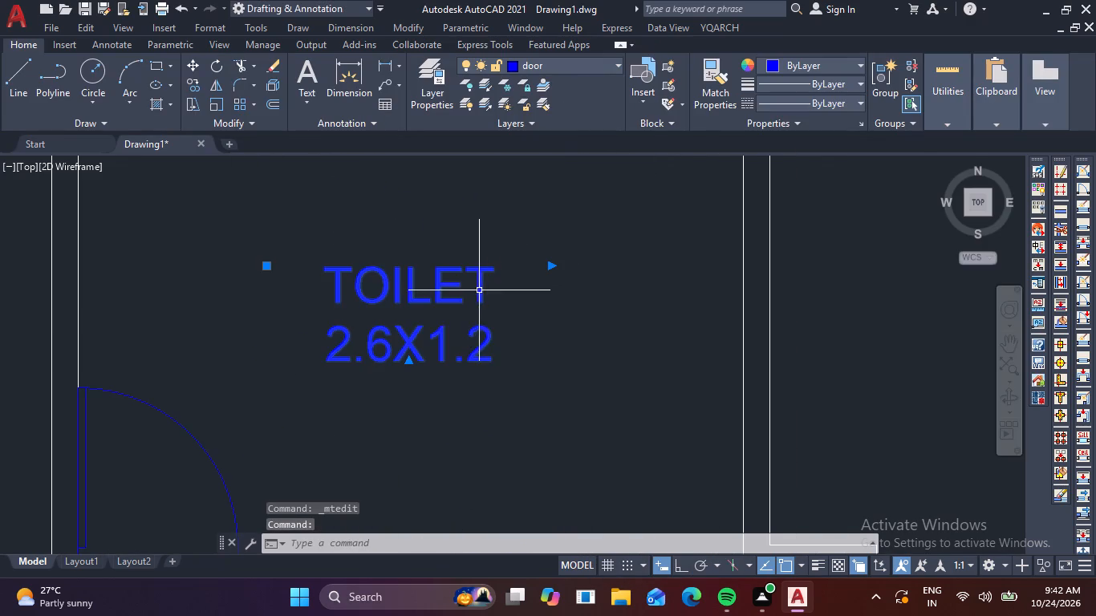
double_click(481, 346)
key(BackSpace)
key(BackSpace)
key(BackSpace)
key(BackSpace)
key(BackSpace)
key(BackSpace)
key(BackSpace)
key(BackSpace)
key(BackSpace)
key(BackSpace)
key(BackSpace)
key(BackSpace)
key(BackSpace)
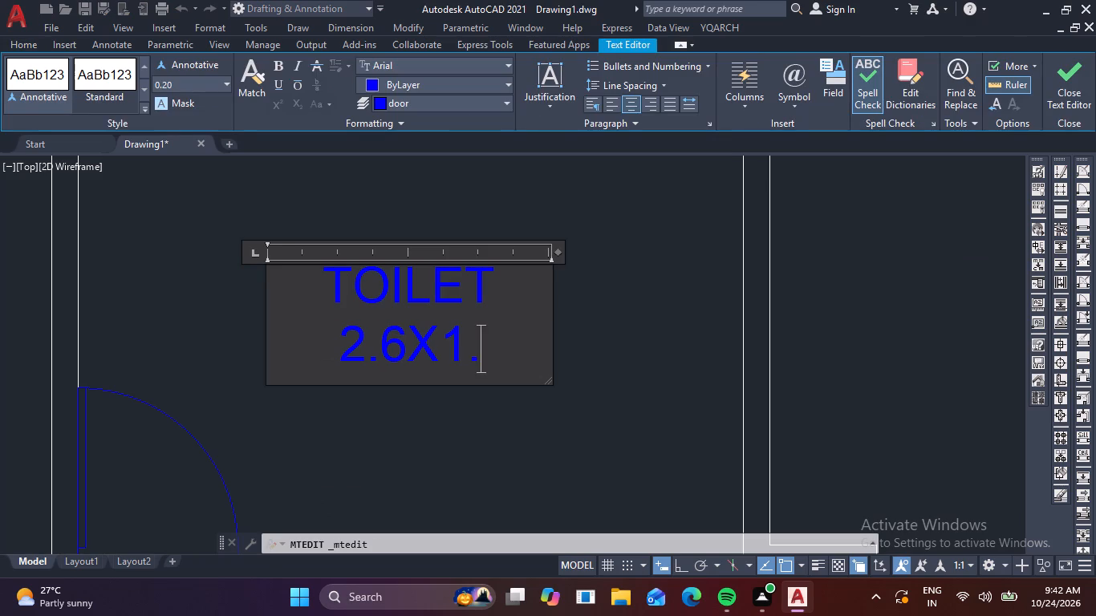
key(BackSpace)
key(BackSpace)
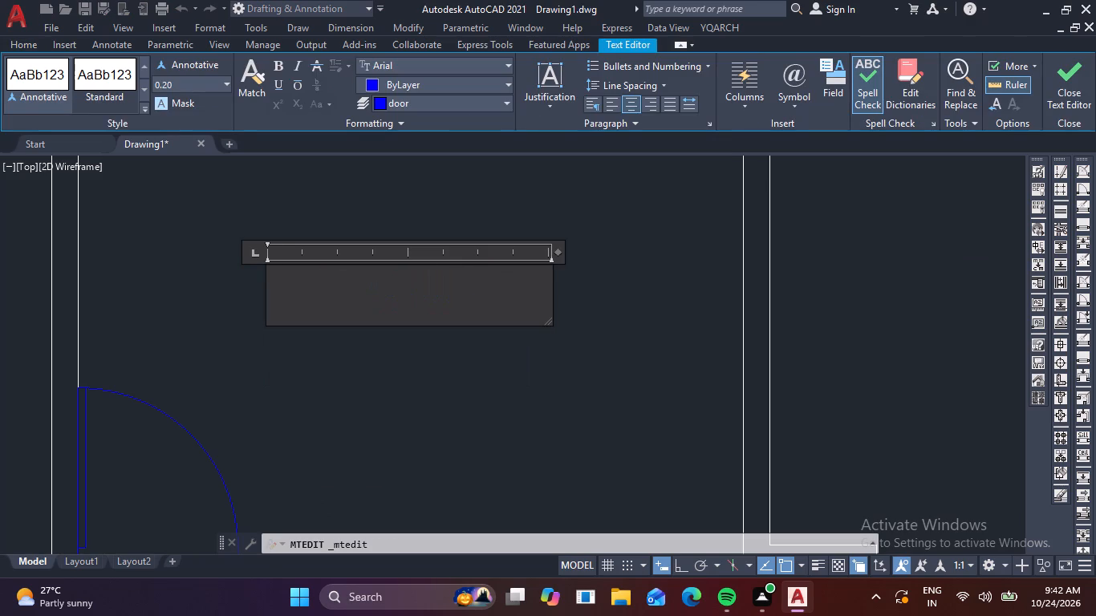
text(KITC)
text(HEN)
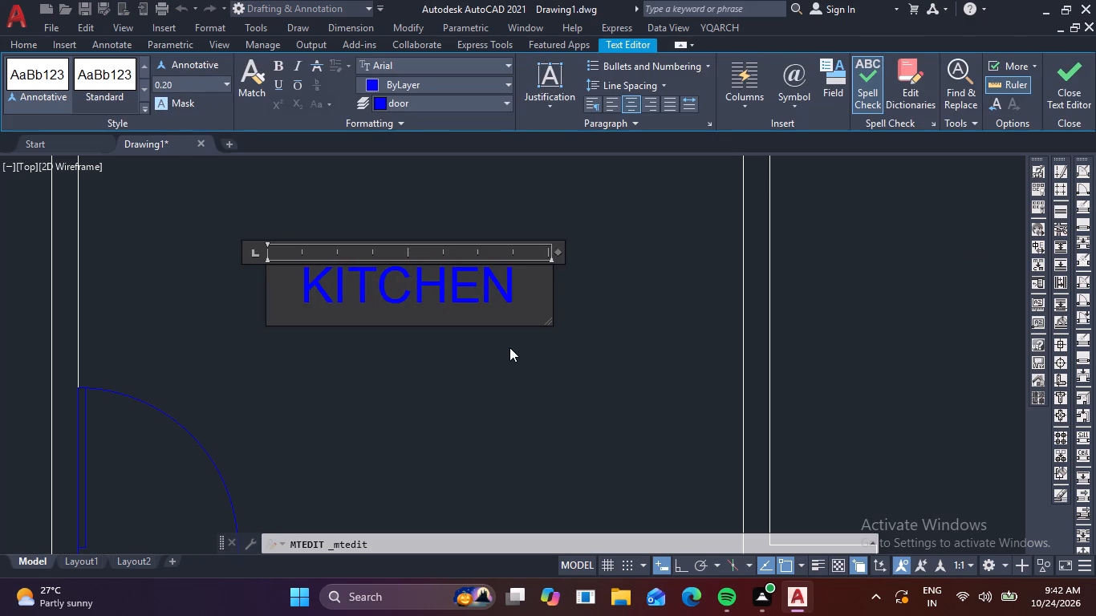
Add the size 3.79X2.57 on a second line of the KITCHEN label and finish the text.
key(Return)
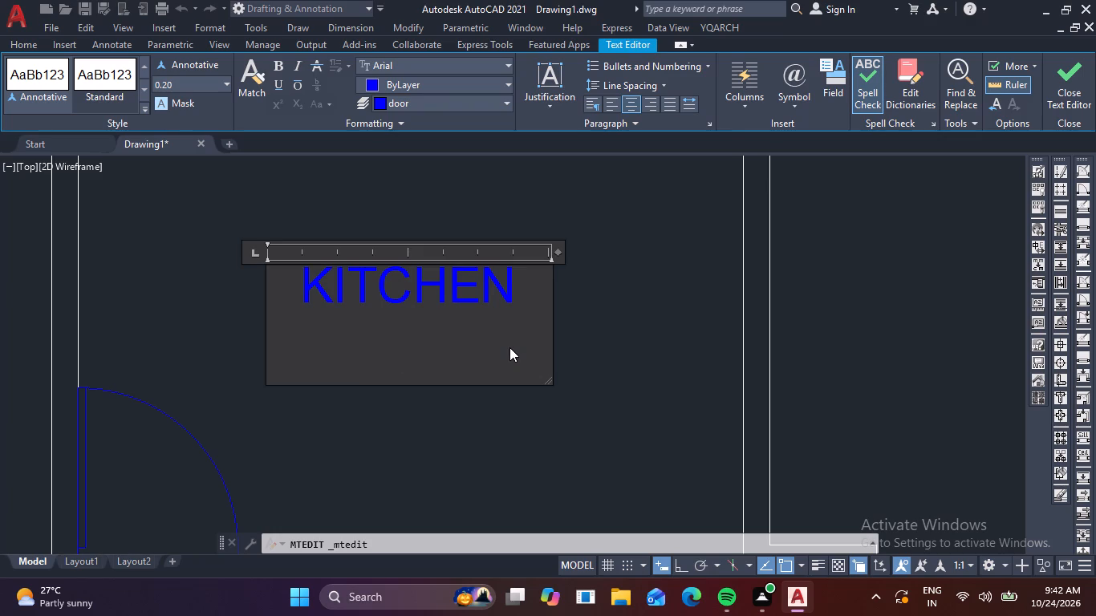
text(3.)
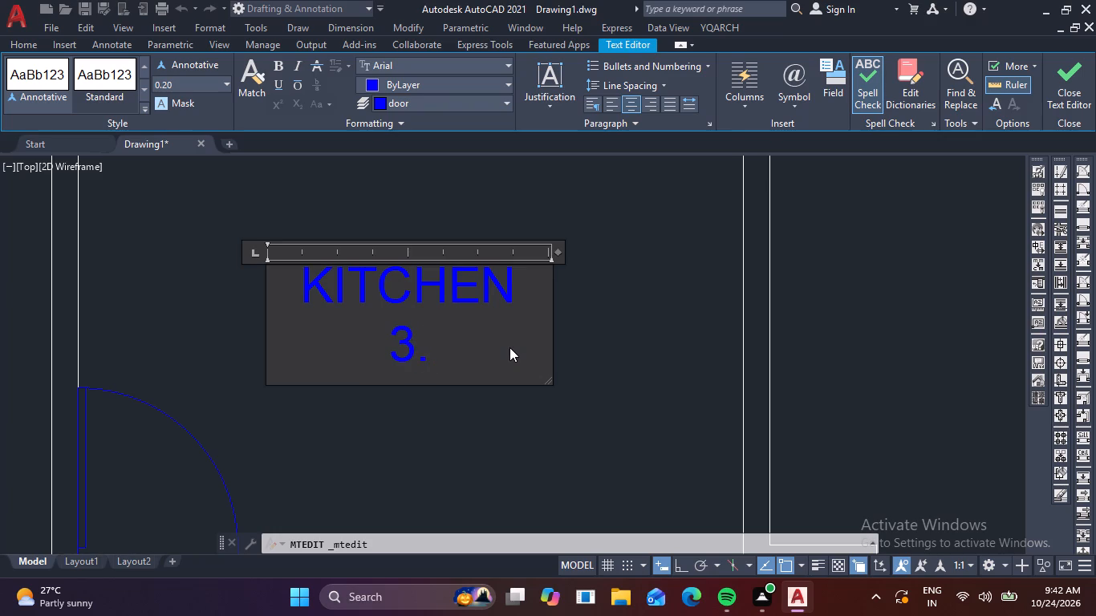
text(79)
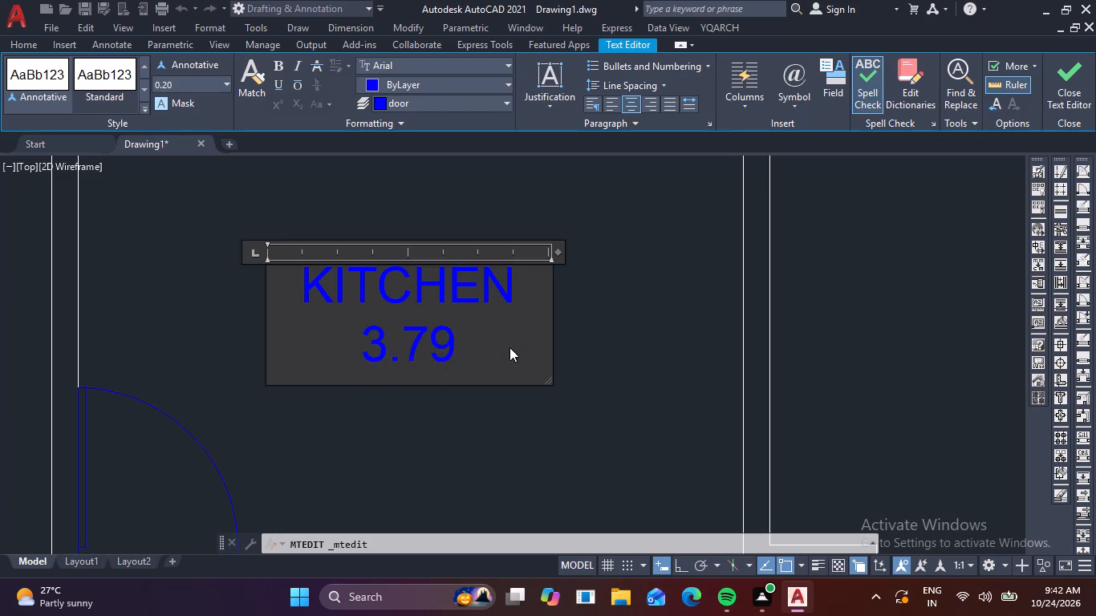
key(x)
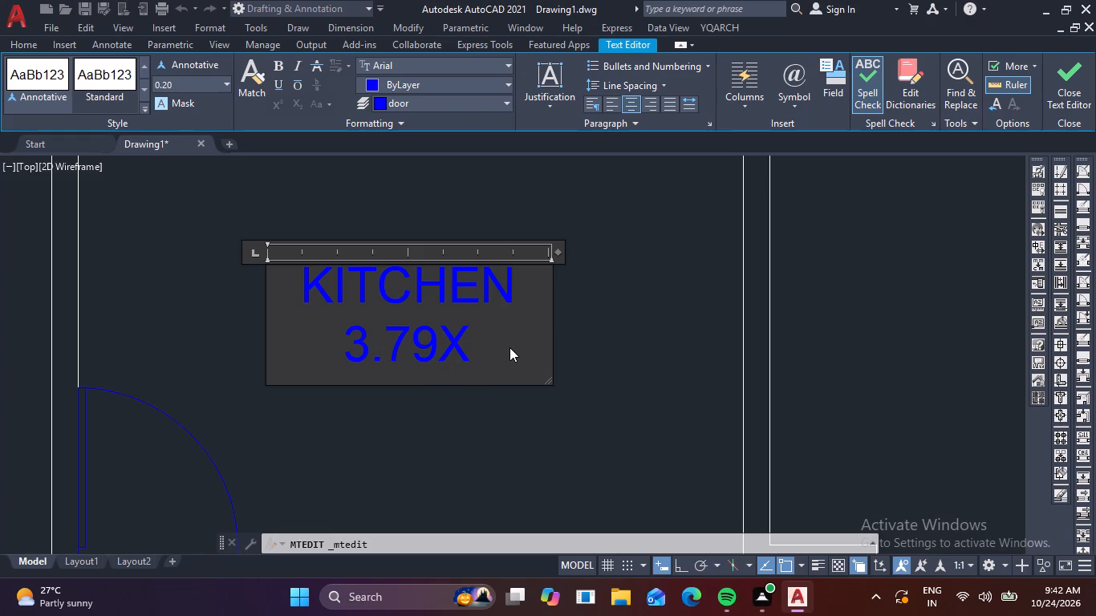
text(3.)
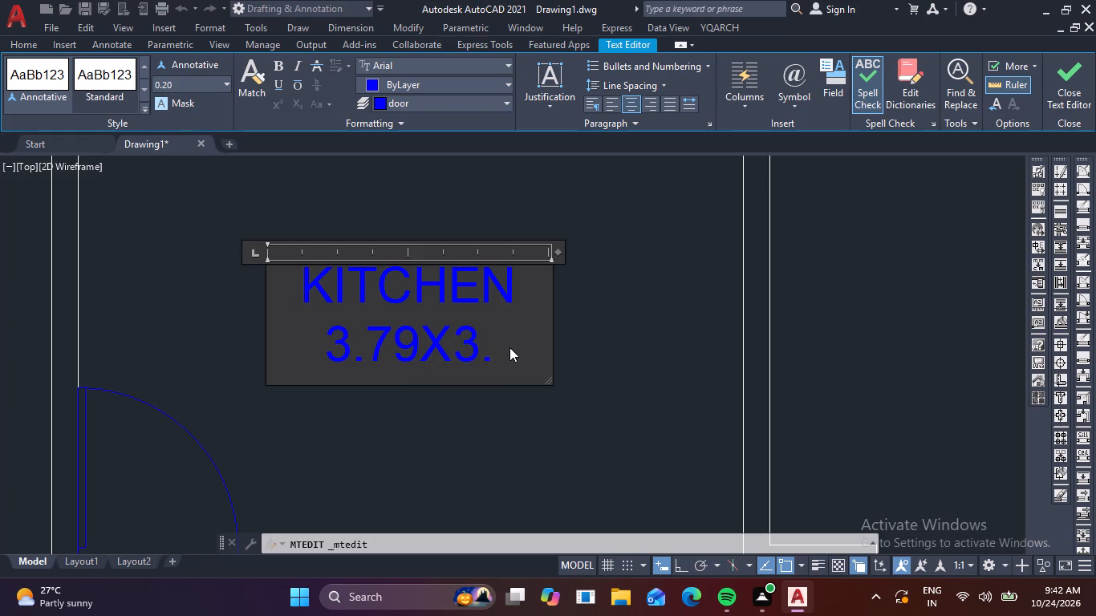
key(0)
key(5)
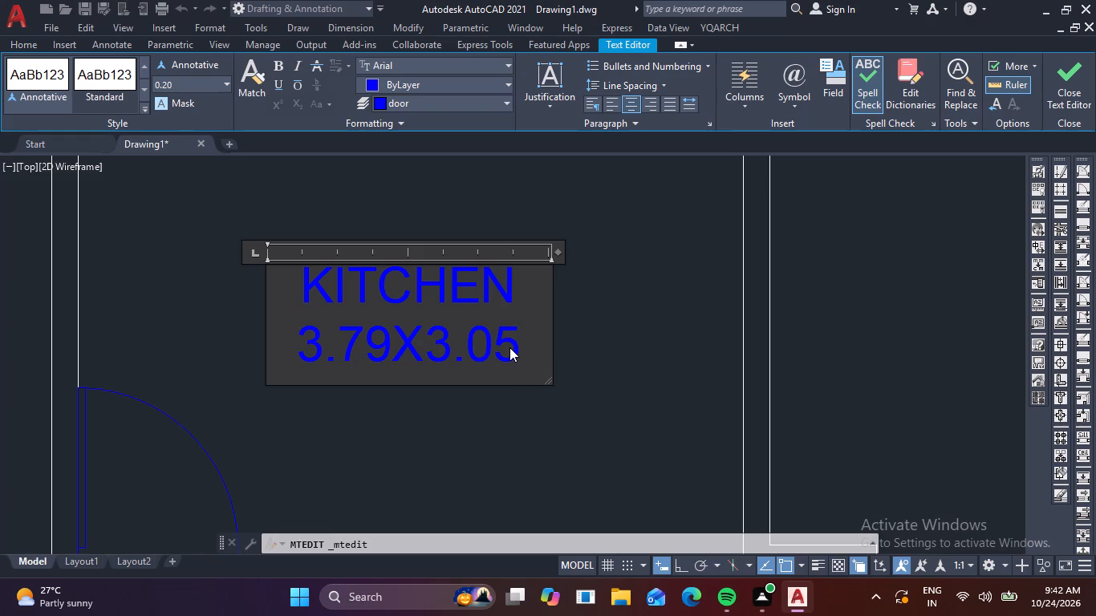
key(BackSpace)
key(BackSpace)
key(BackSpace)
key(BackSpace)
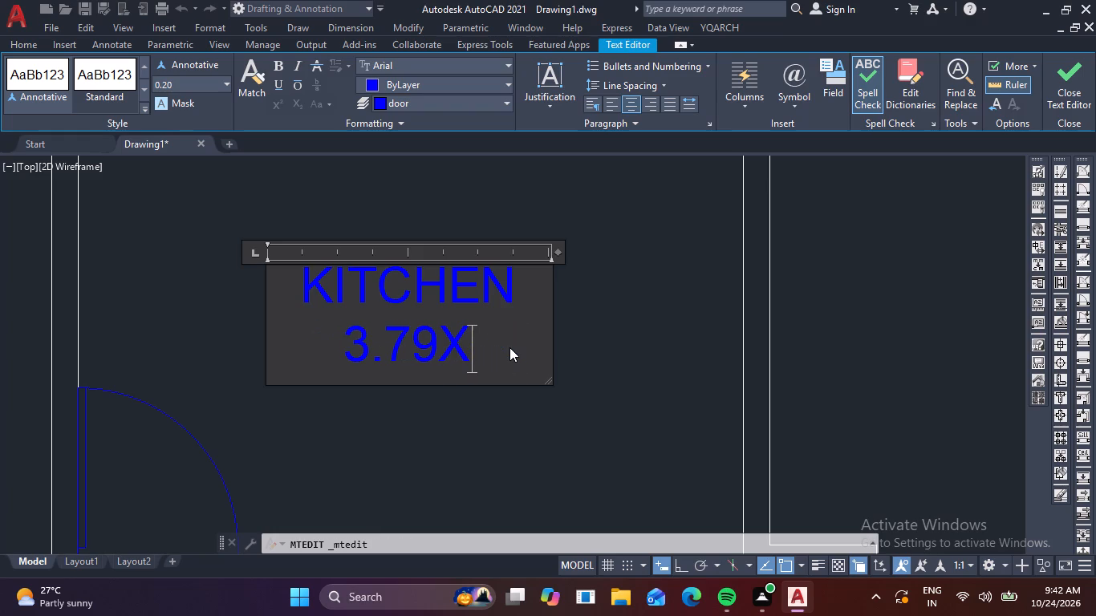
text(2.)
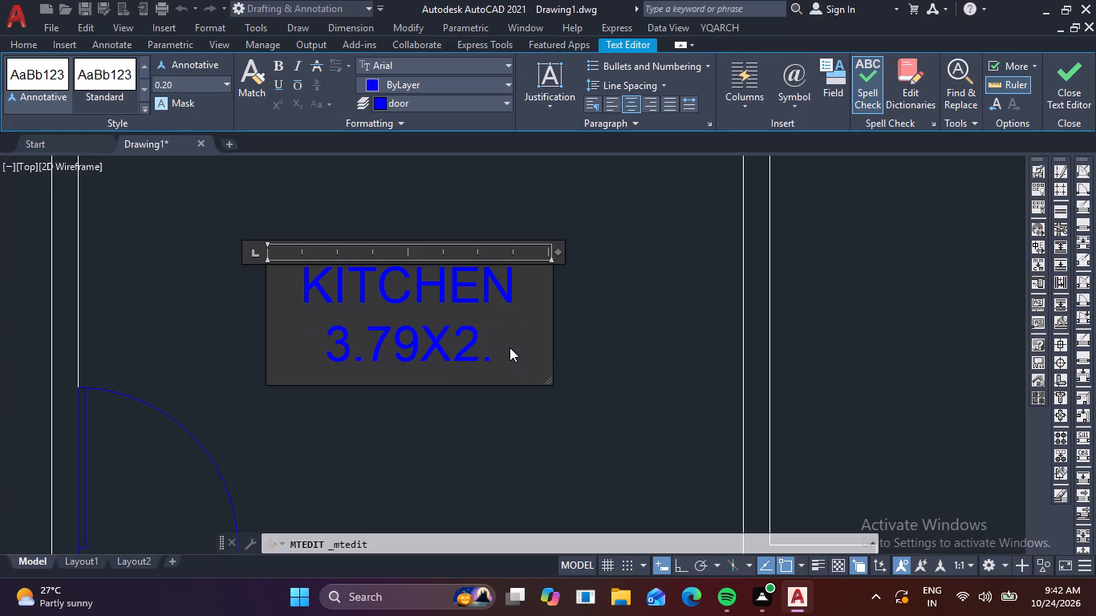
text(57)
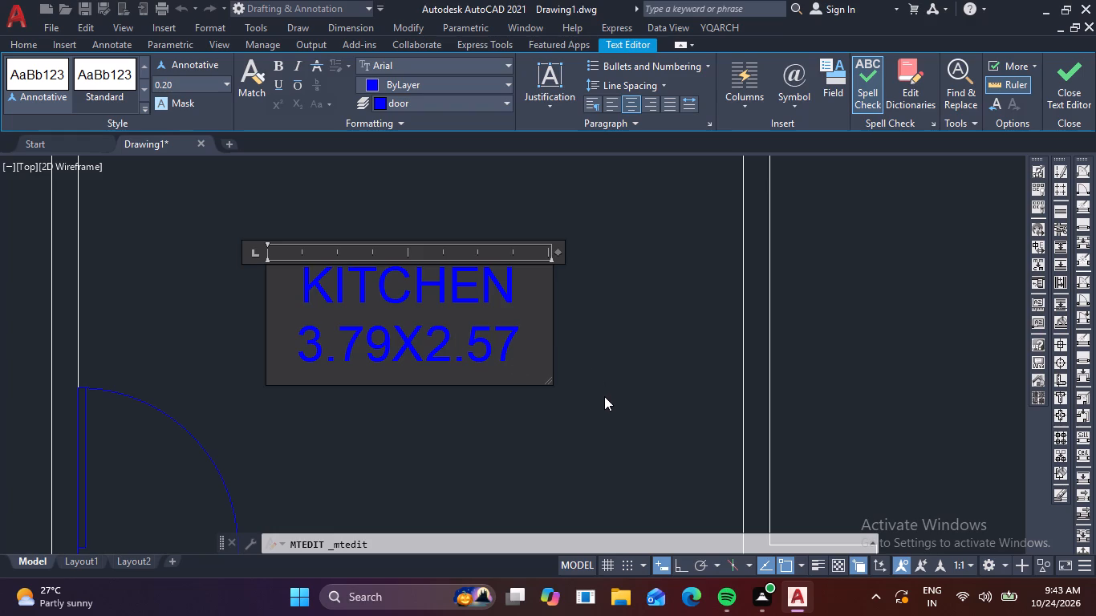
click(622, 382)
Replace the whole text of the copied TOILET label in the wider room below the kitchen with HALL.
scroll(622, 382, down, 3)
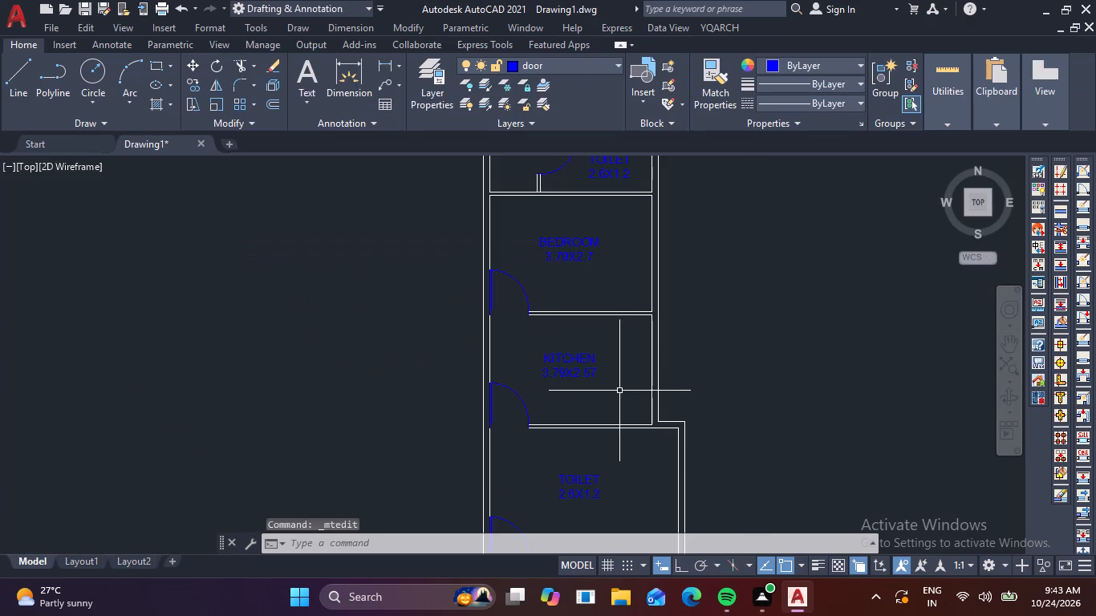
middle_drag(613, 403, 518, 285)
scroll(492, 357, up, 3)
double_click(518, 369)
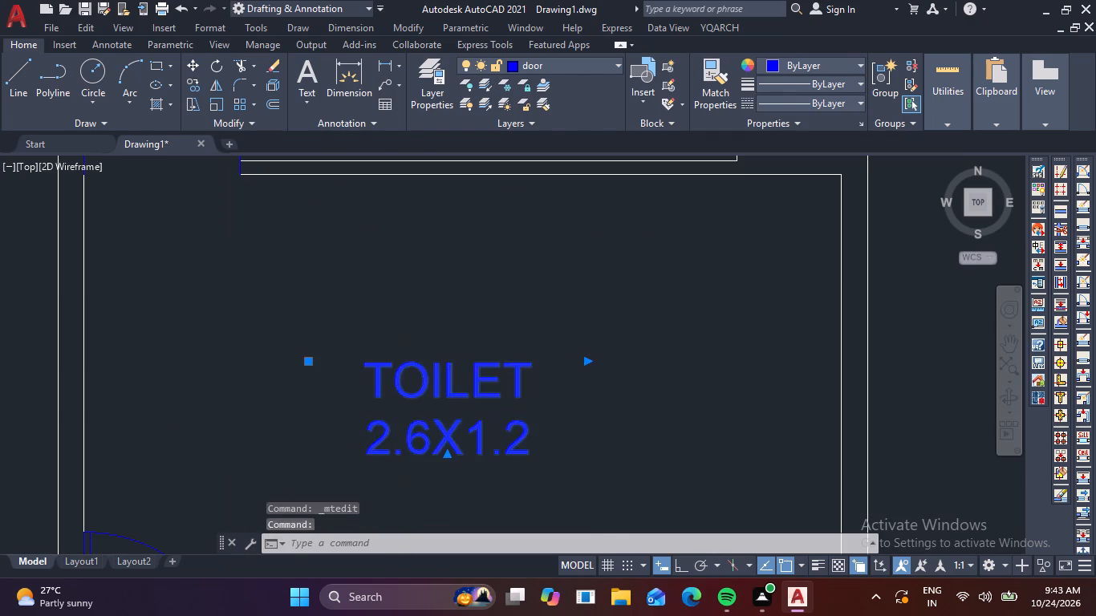
click(559, 446)
key(BackSpace)
key(BackSpace)
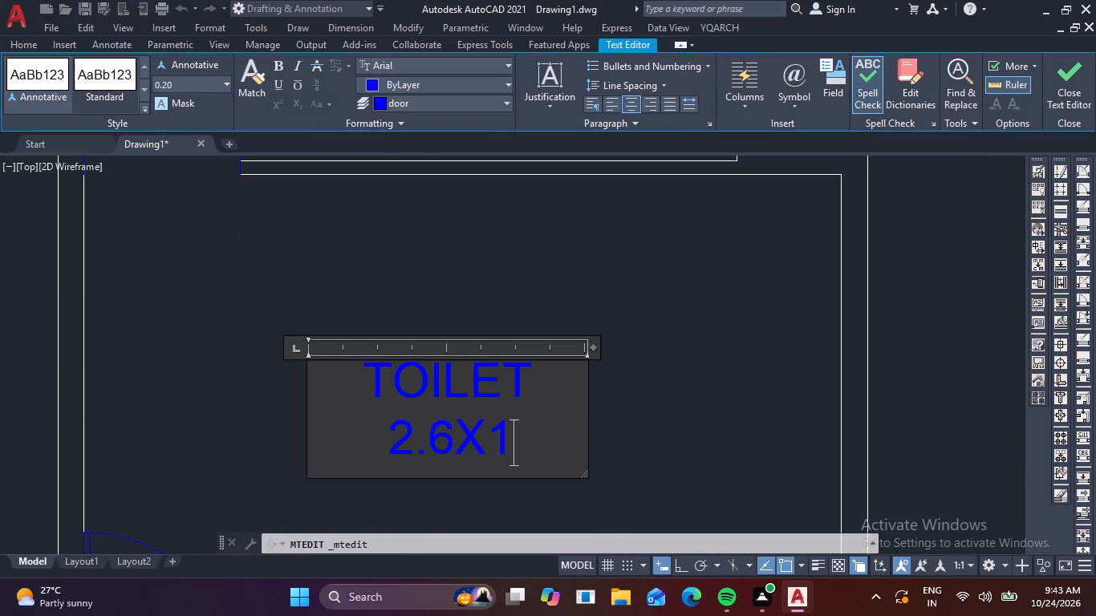
key(BackSpace)
key(BackSpace)
key(BackSpace)
key(BackSpace)
key(BackSpace)
key(BackSpace)
key(BackSpace)
key(BackSpace)
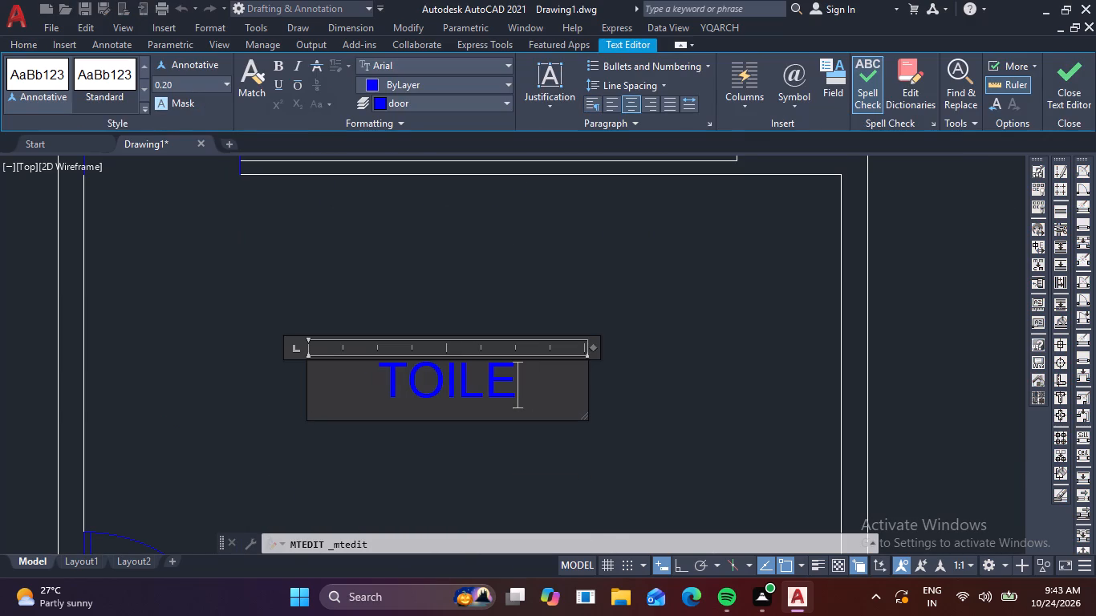
key(BackSpace)
key(BackSpace)
key(BackSpace)
key(BackSpace)
key(BackSpace)
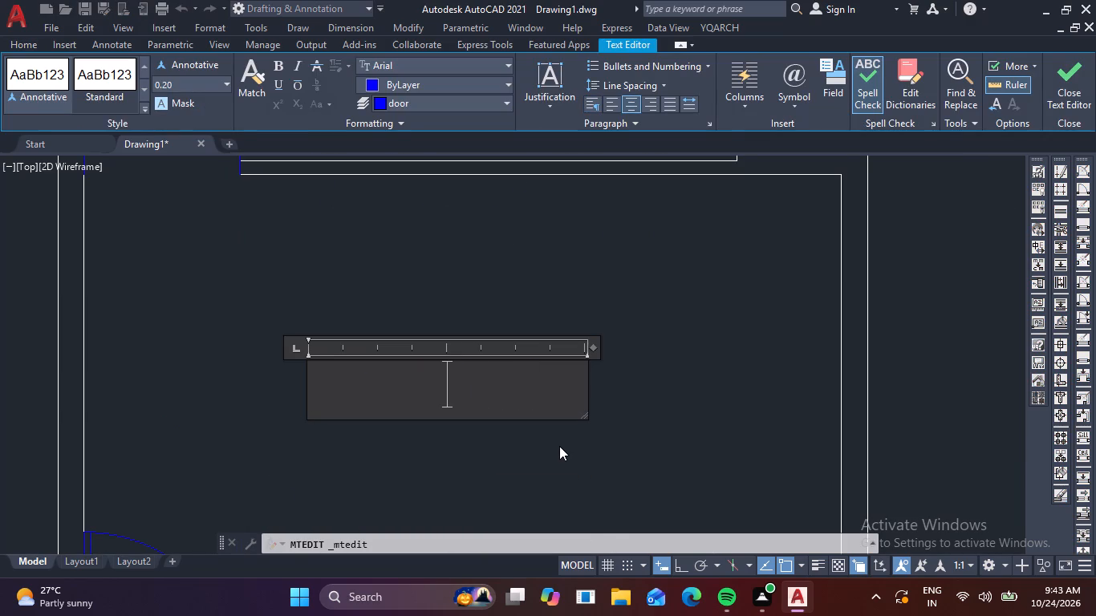
text(HALL)
Add the size 4.4X3.05 on a second line of the HALL label and finish the text.
key(Return)
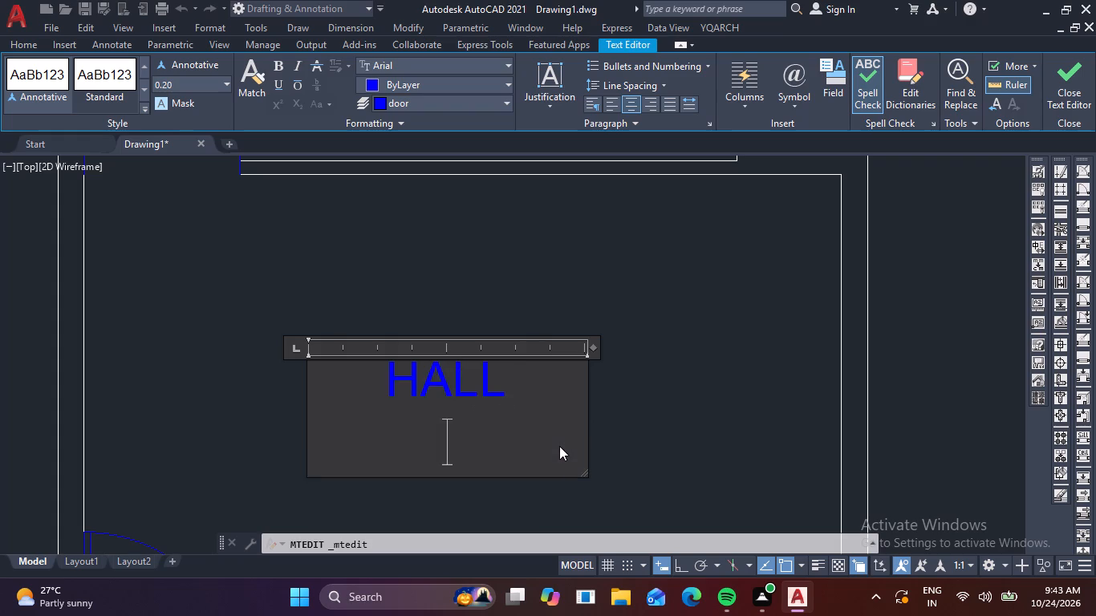
text(4.4)
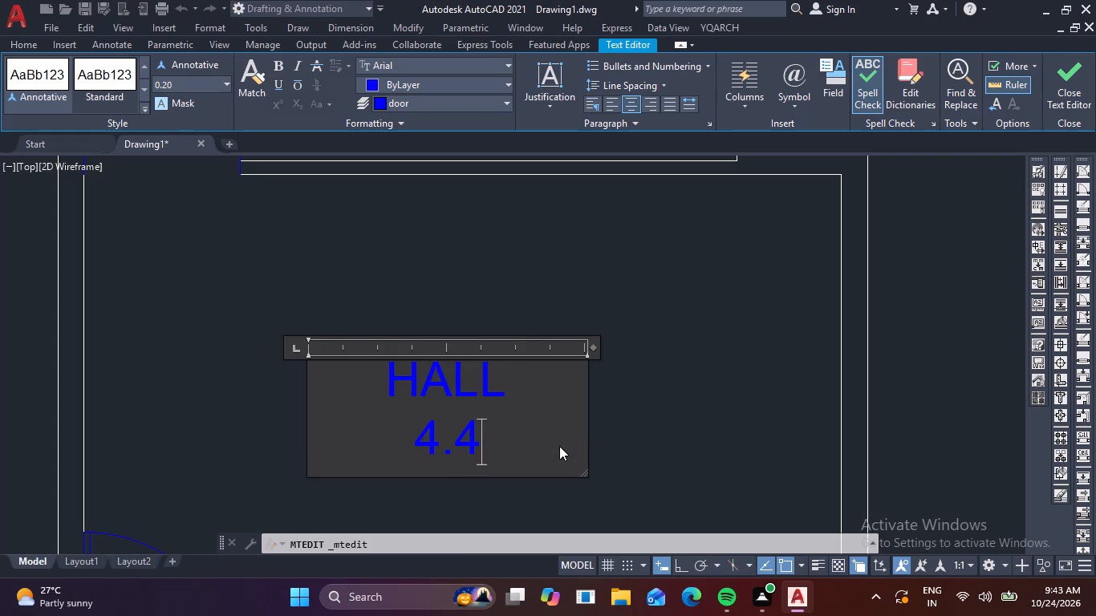
key(x)
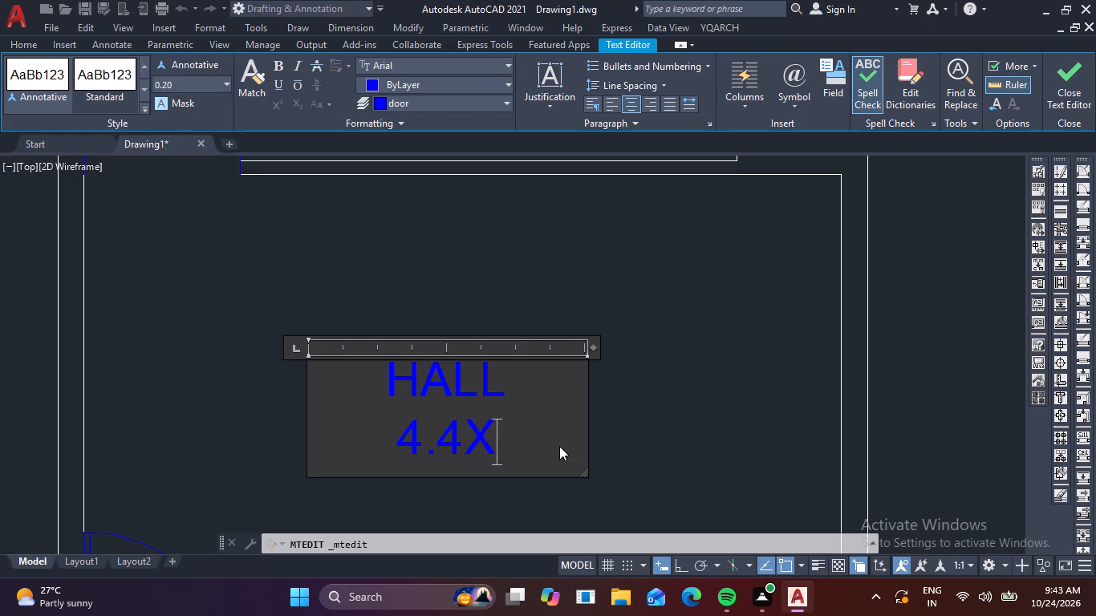
text(3.0)
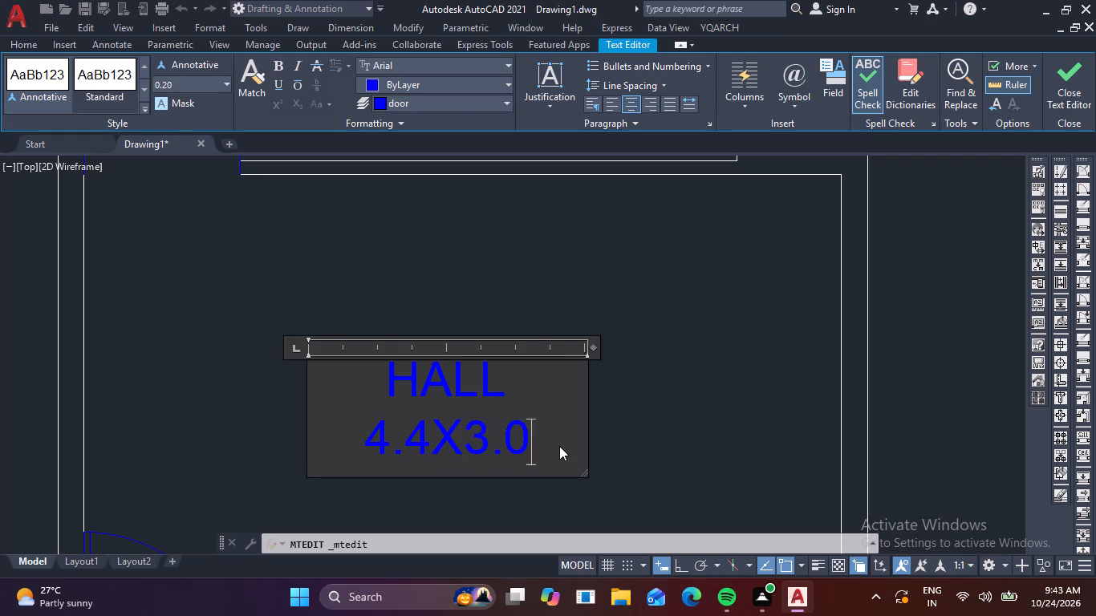
key(5)
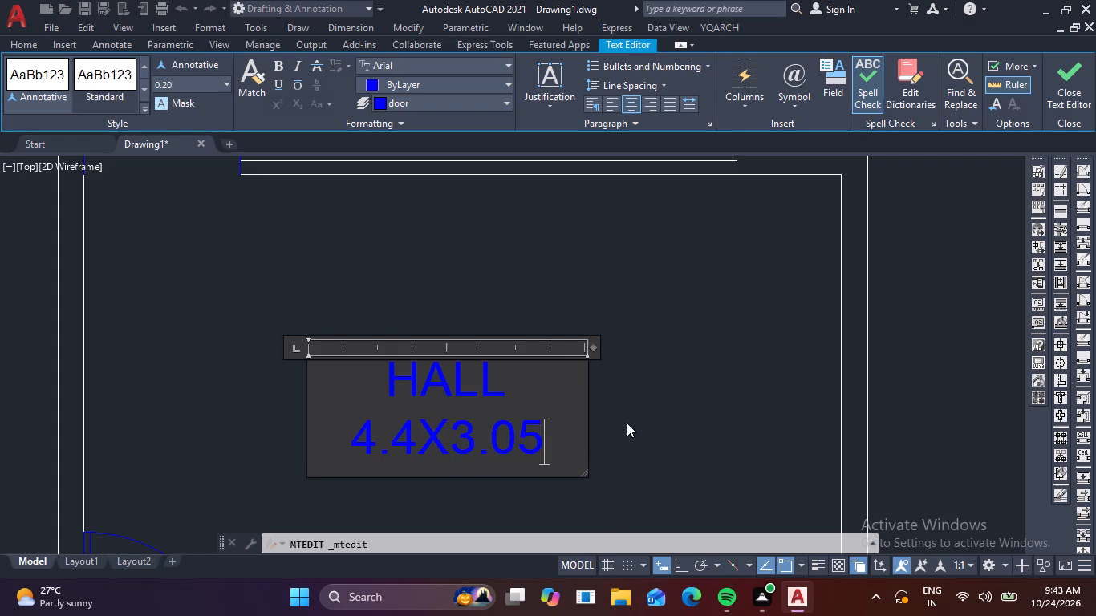
click(655, 395)
Copy the TOILET label once into the empty space outside the plan, to the left of the toilet.
scroll(655, 395, down, 3)
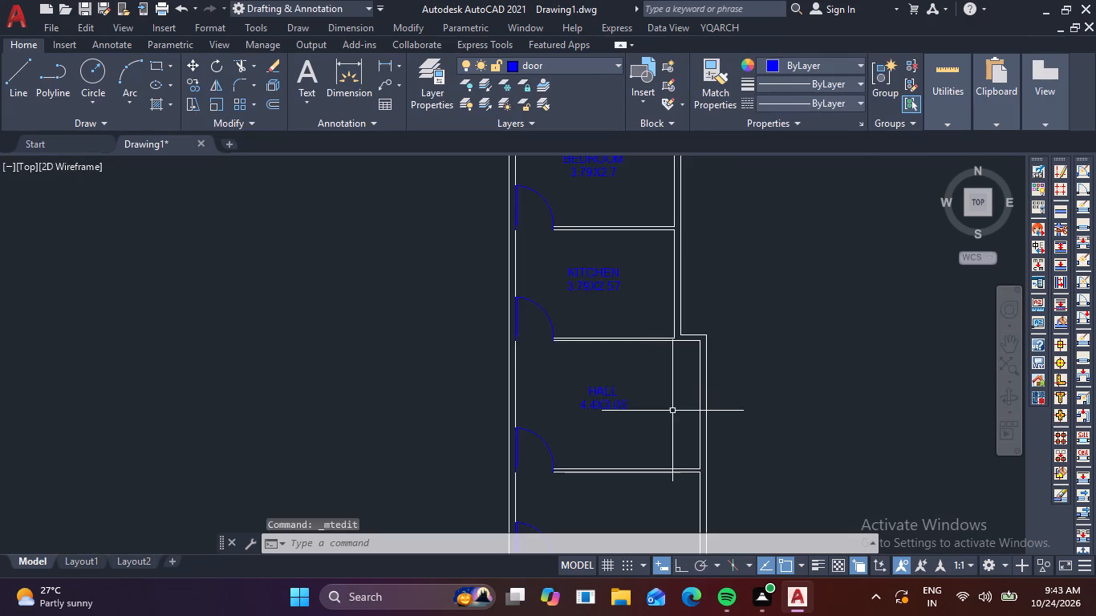
middle_drag(672, 412, 594, 282)
scroll(672, 412, down, 1)
scroll(594, 282, up, 2)
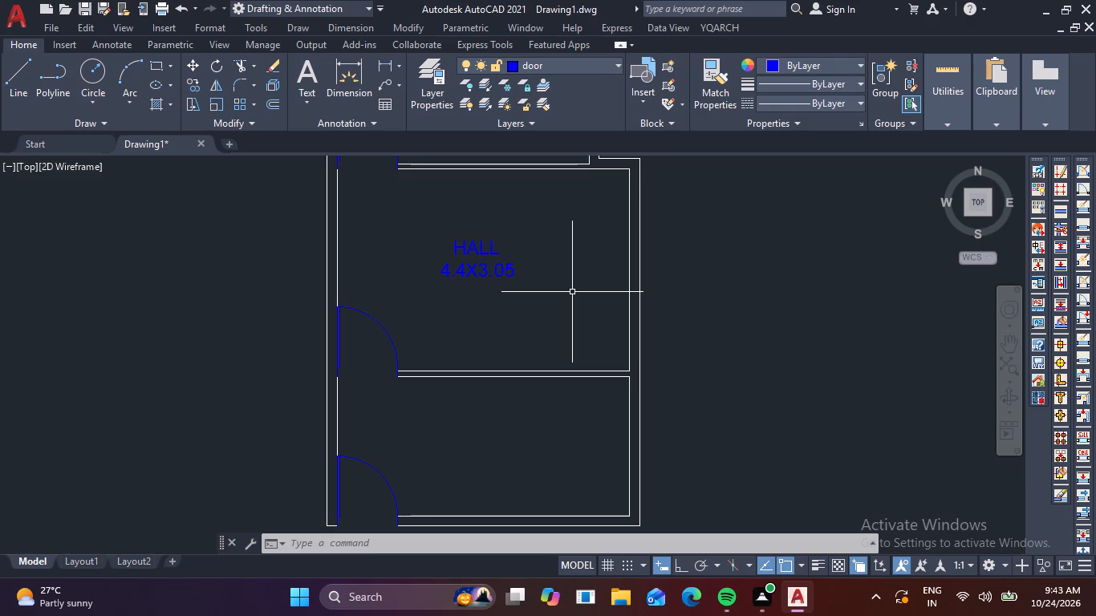
middle_drag(518, 479, 486, 439)
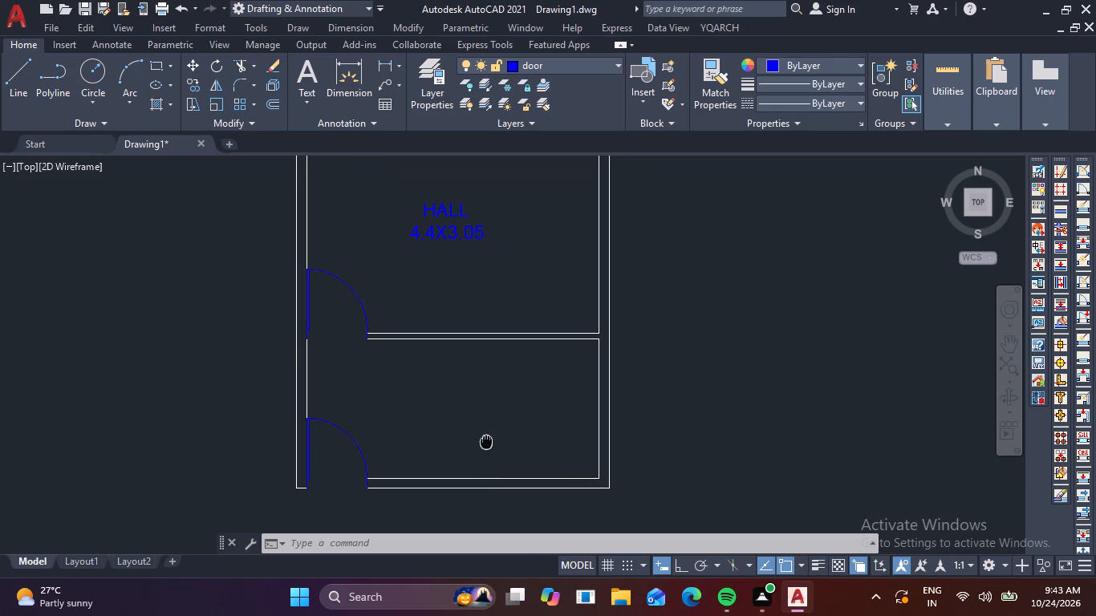
middle_drag(486, 439, 486, 435)
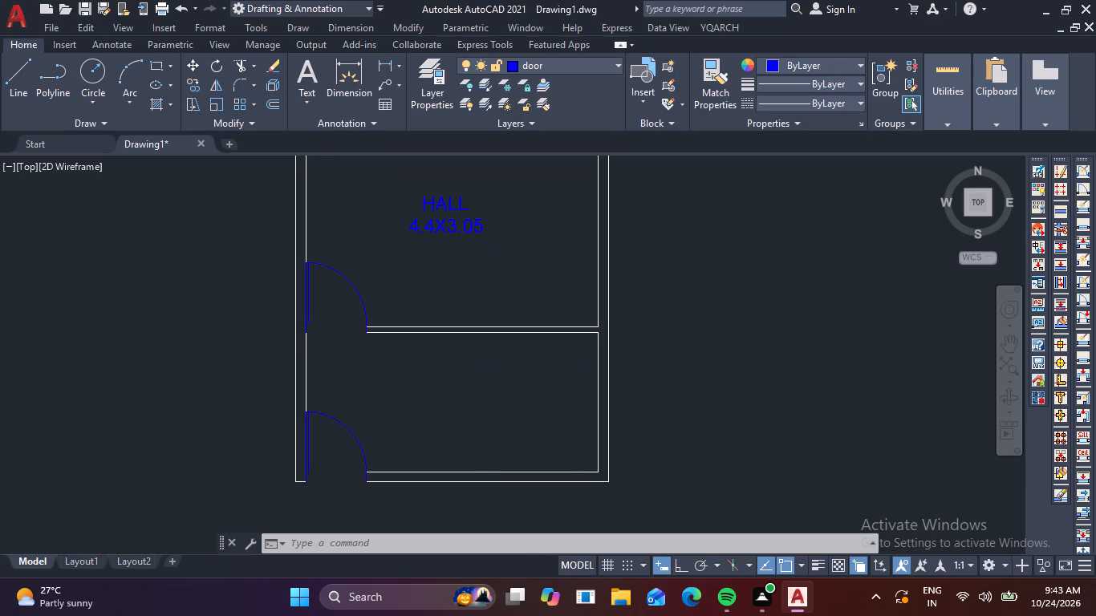
scroll(444, 435, down, 2)
middle_drag(441, 365, 449, 466)
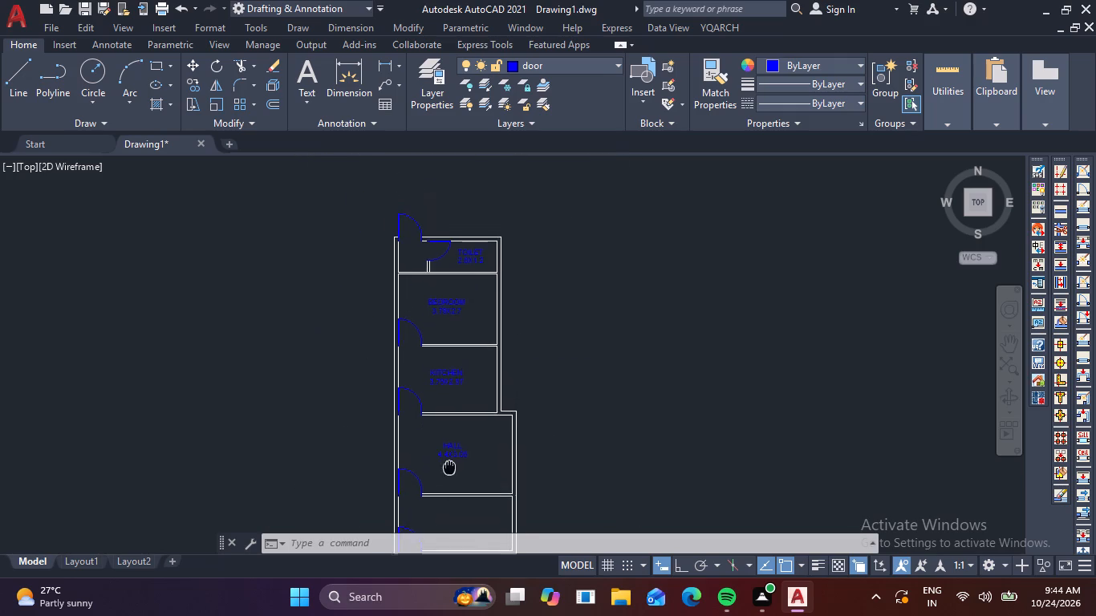
middle_drag(449, 466, 449, 469)
scroll(434, 268, up, 2)
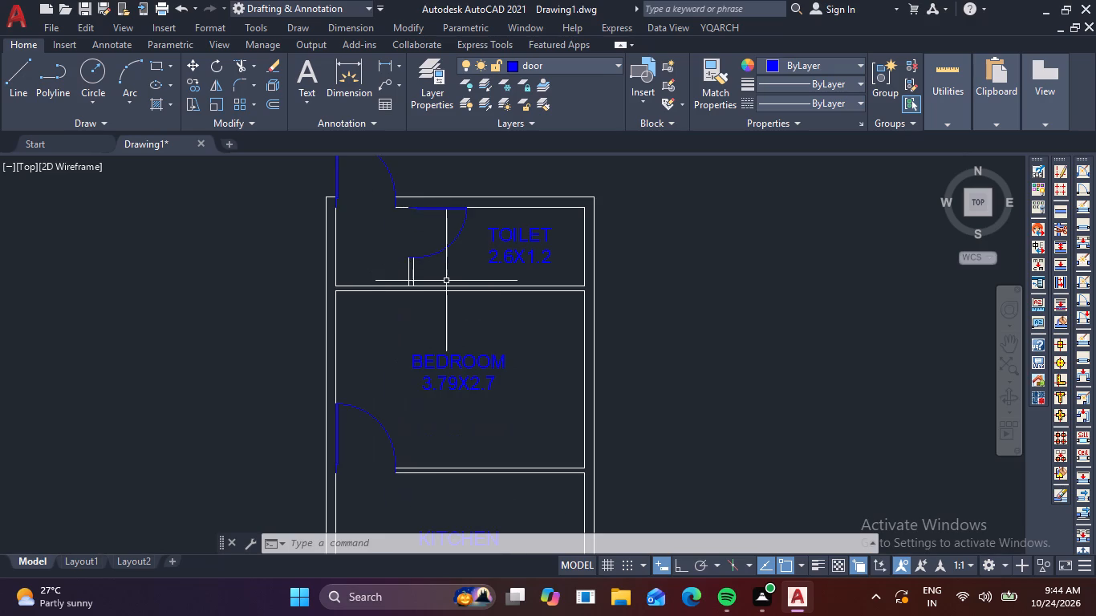
click(497, 253)
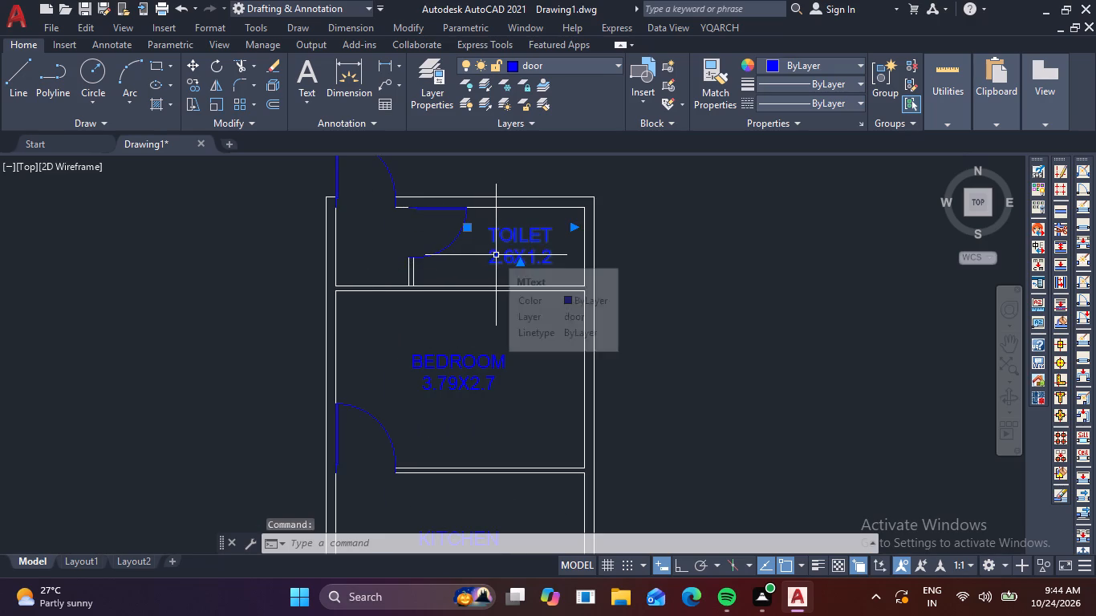
text(CO)
key(space)
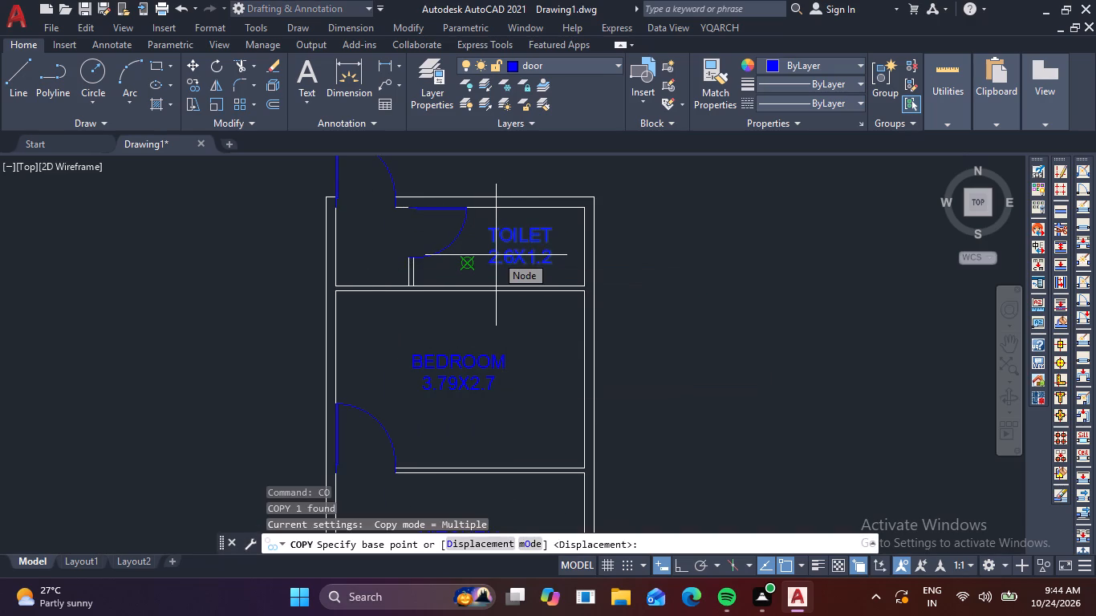
click(496, 255)
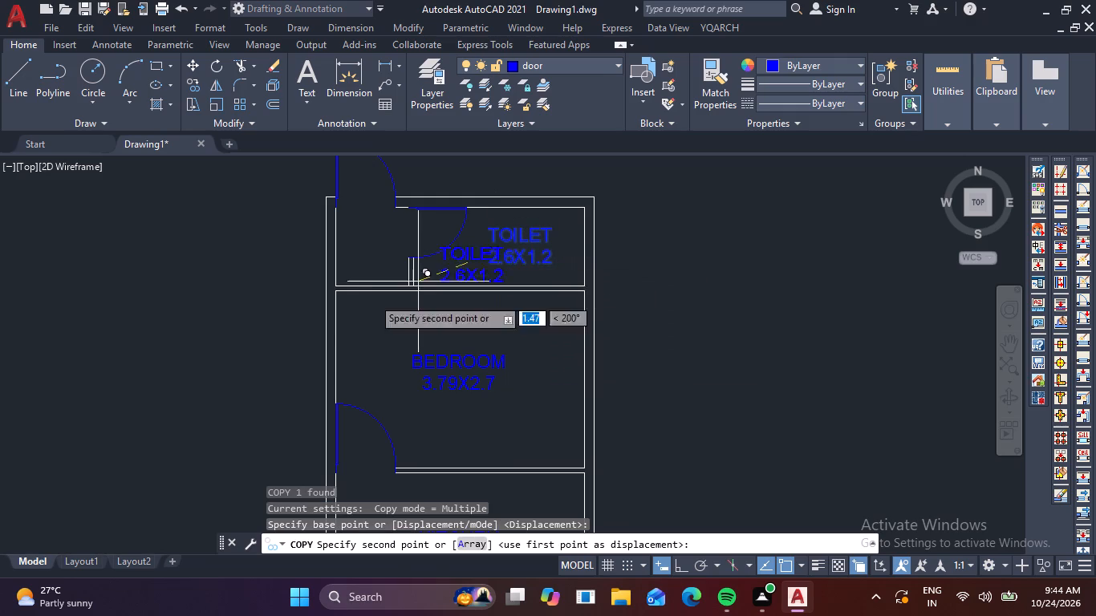
click(174, 274)
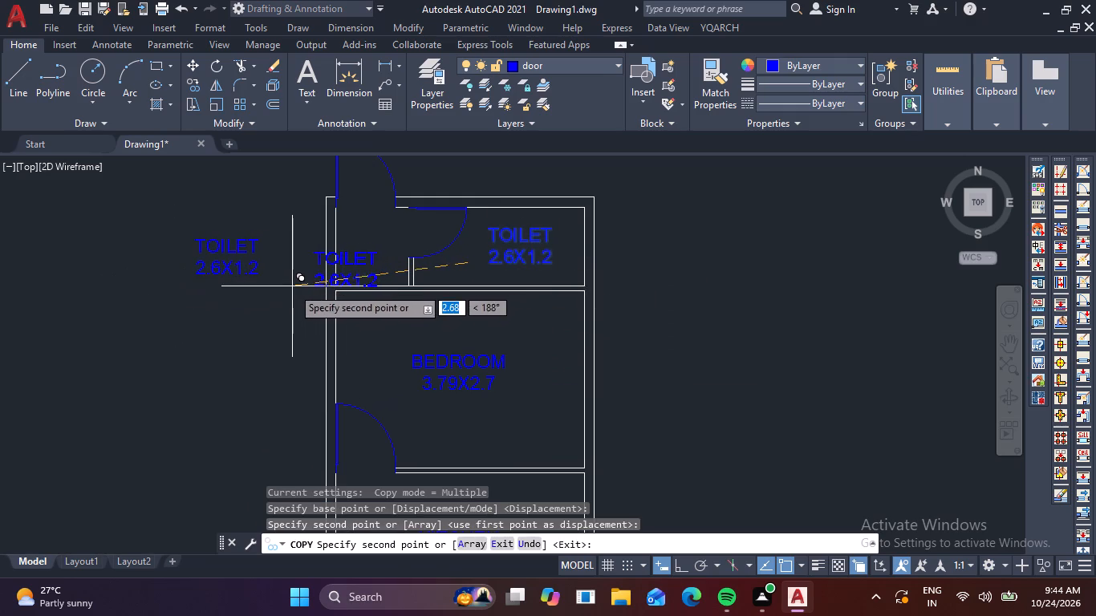
key(Escape)
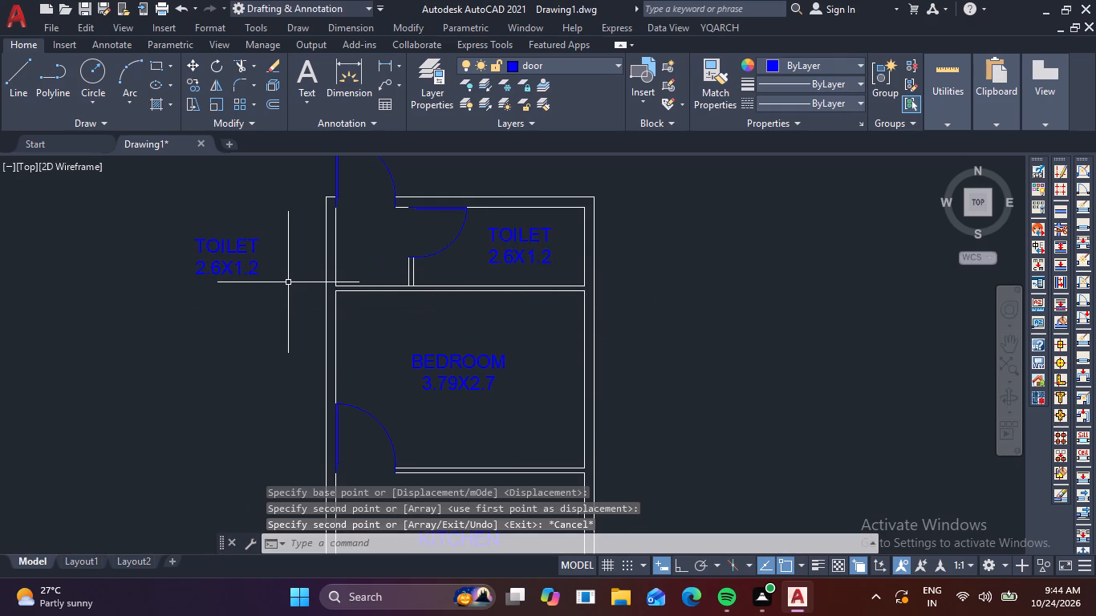
Replace the whole text of the copied TOILET label outside the plan with D1.
double_click(246, 275)
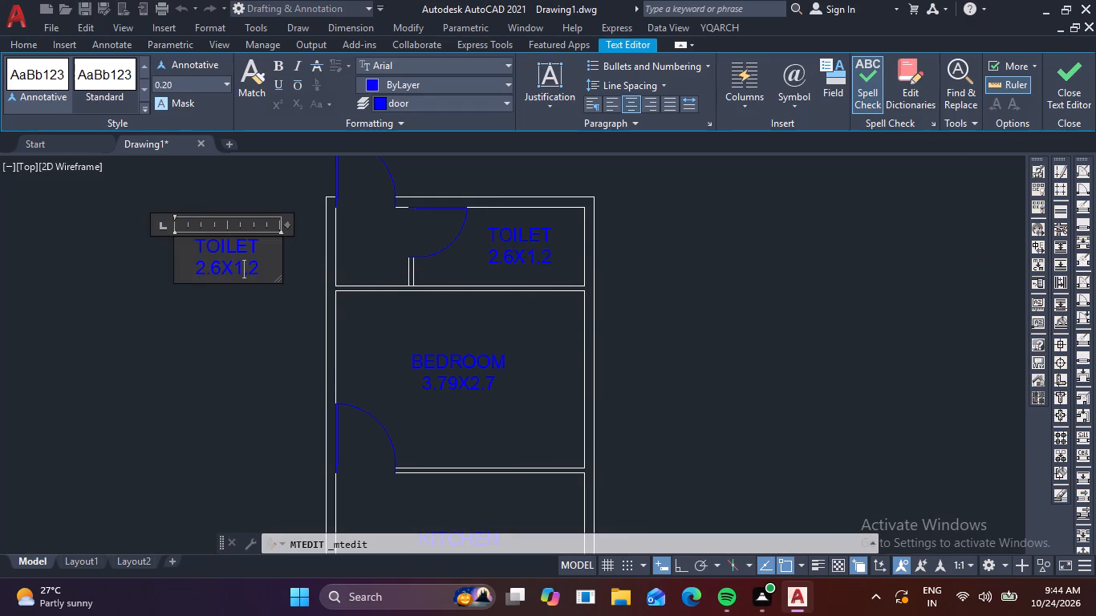
click(275, 274)
key(BackSpace)
key(BackSpace)
key(BackSpace)
key(BackSpace)
key(BackSpace)
key(BackSpace)
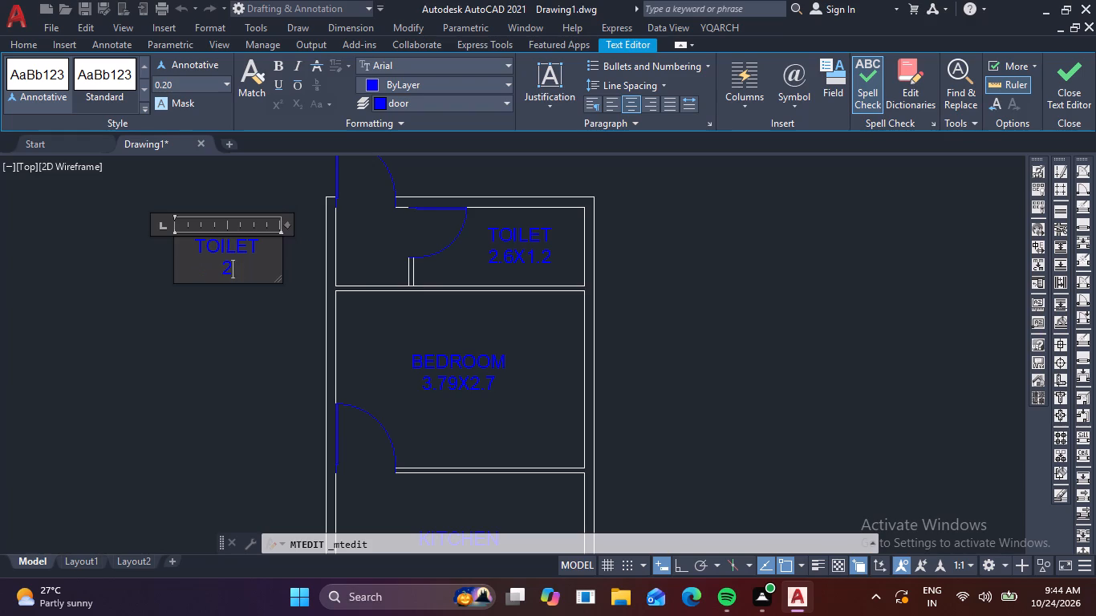
key(BackSpace)
key(BackSpace)
key(BackSpace)
key(BackSpace)
key(BackSpace)
key(BackSpace)
key(BackSpace)
key(BackSpace)
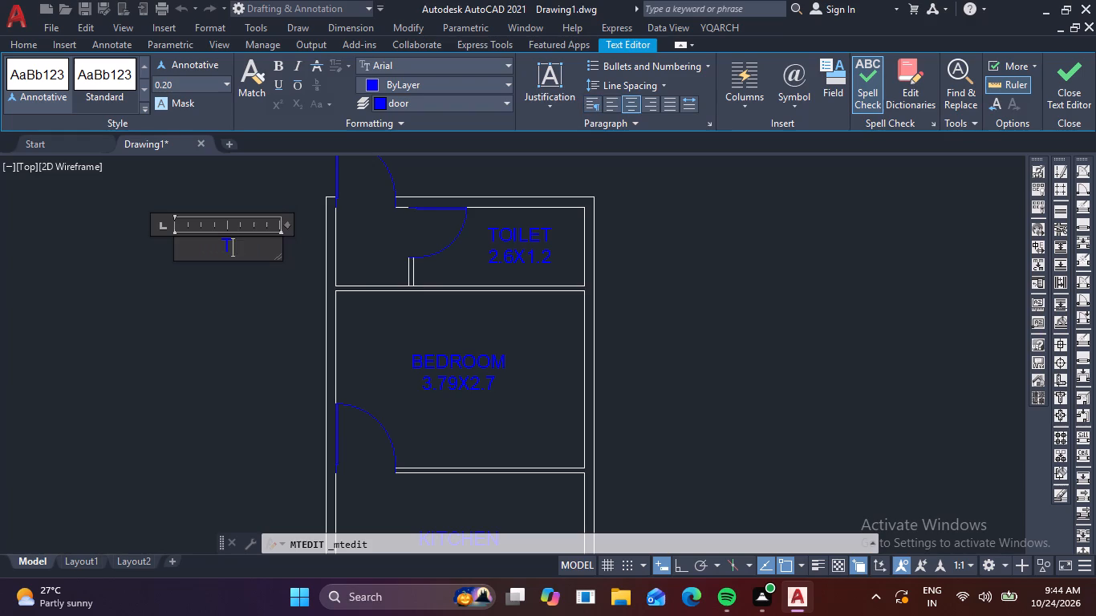
key(BackSpace)
text(D1)
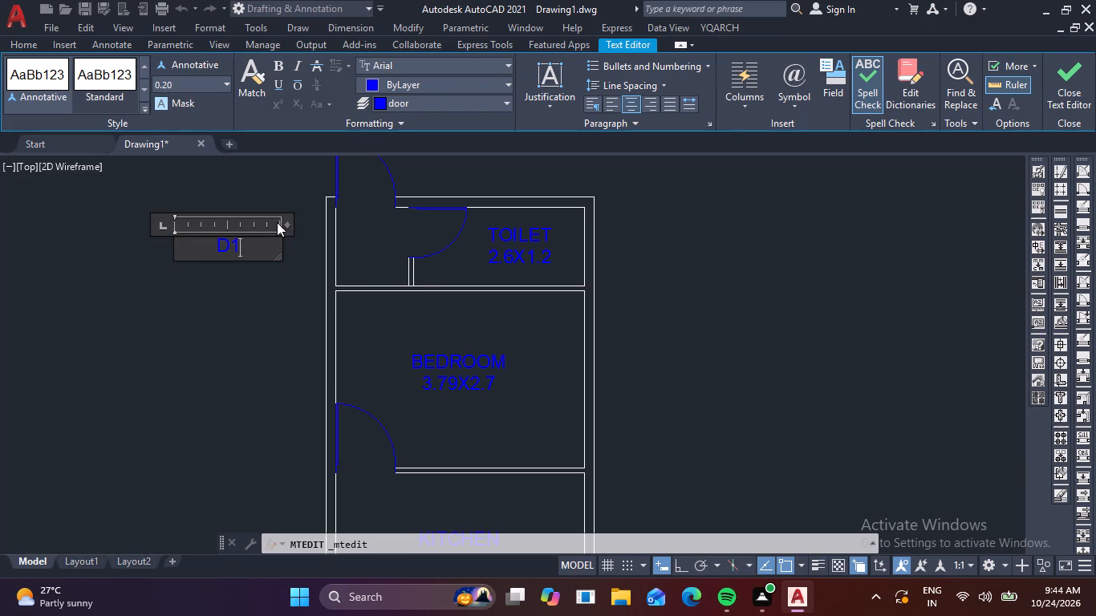
Narrow the D1 label's text frame to suit the short text and finish editing.
drag(286, 224, 242, 236)
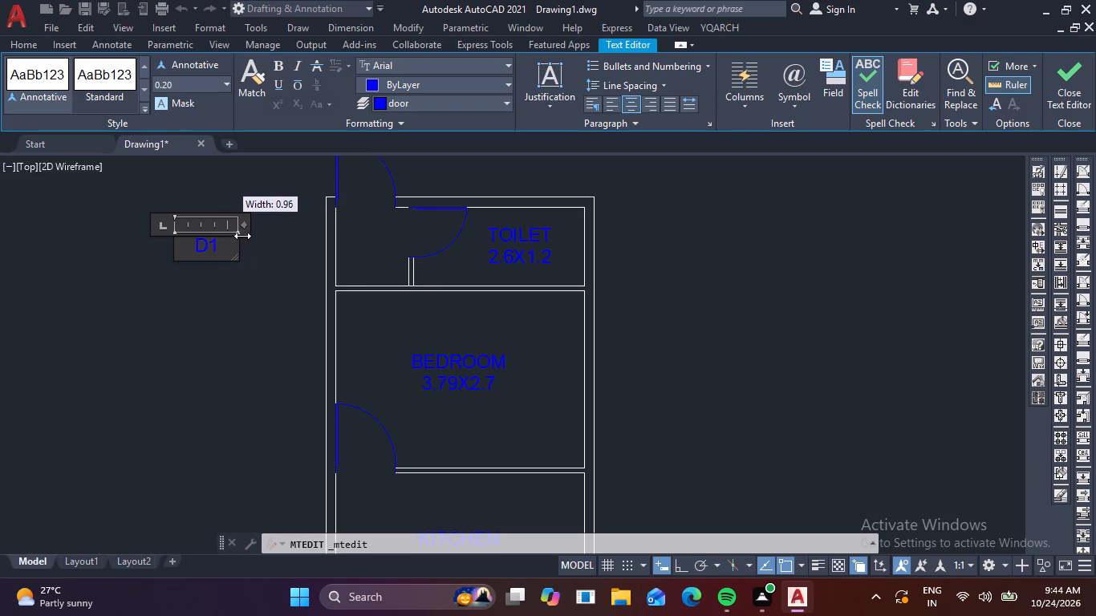
drag(242, 236, 236, 239)
click(246, 286)
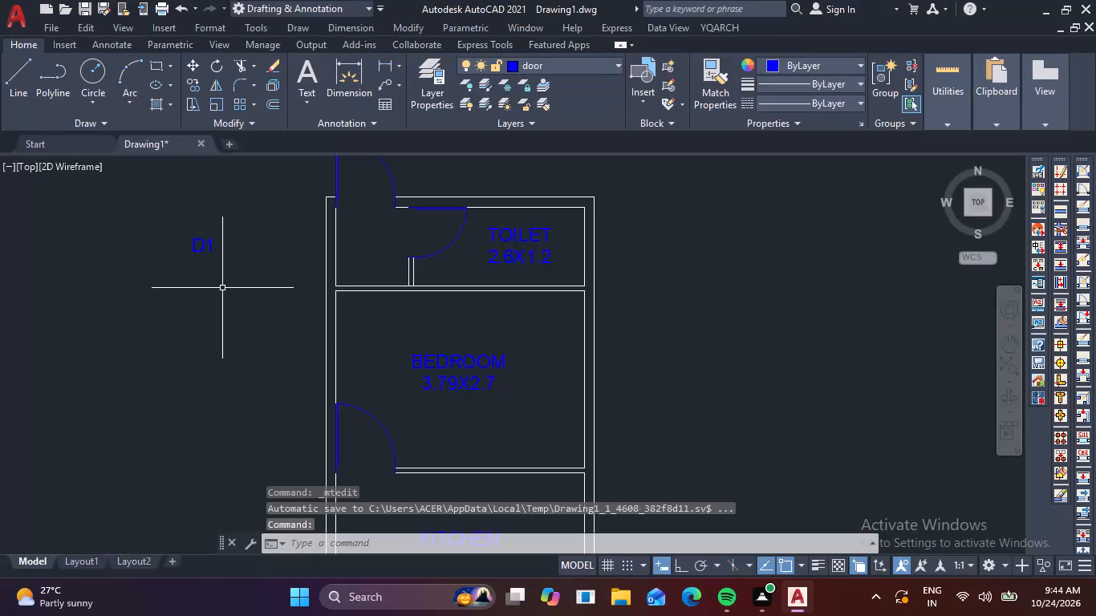
Copy the D1 label to the door opening in the plan's top outer wall and to the toilet door.
scroll(206, 267, up, 1)
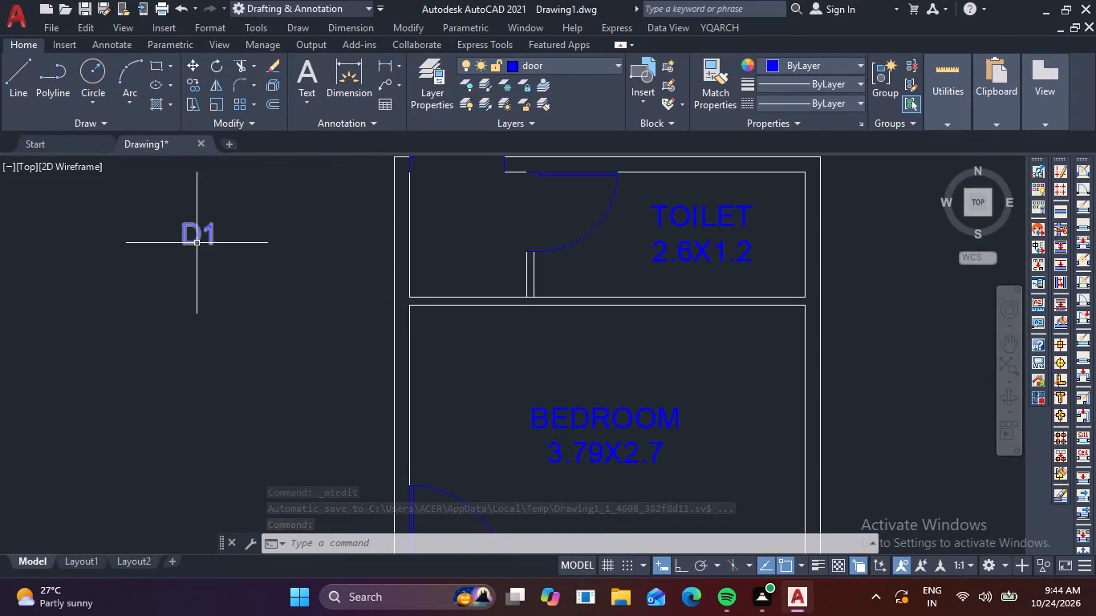
triple_click(191, 237)
click(191, 238)
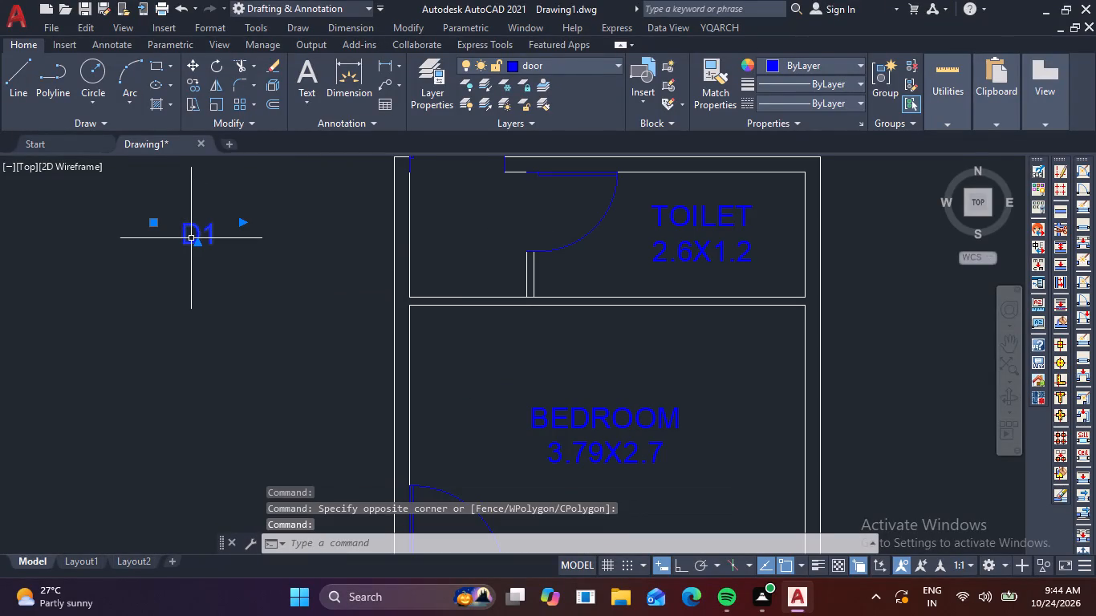
text(CO)
key(space)
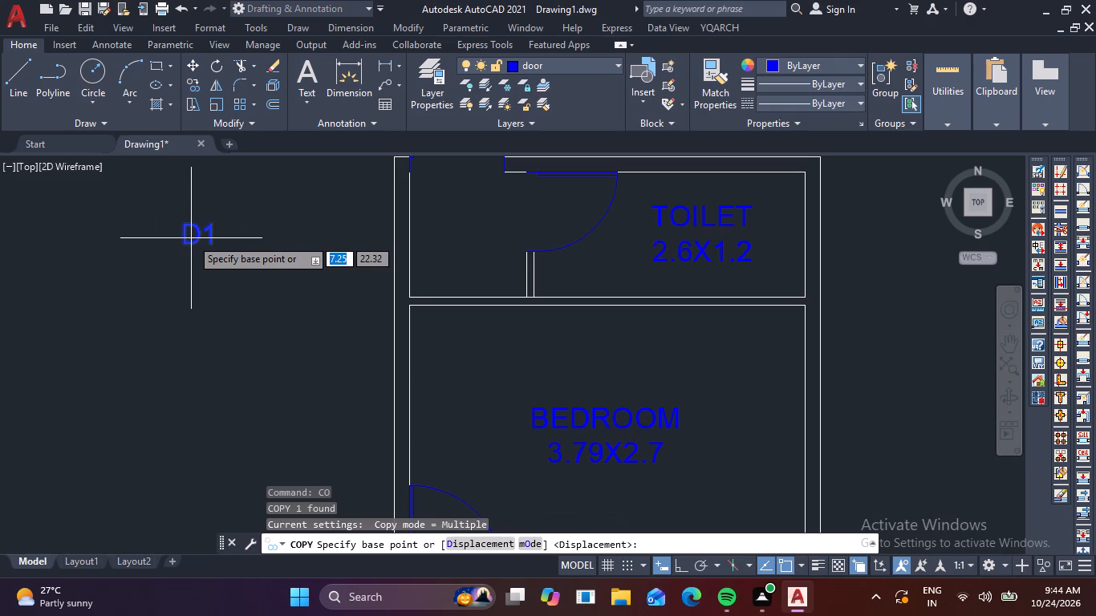
click(191, 238)
scroll(336, 217, down, 1)
middle_drag(374, 216, 257, 298)
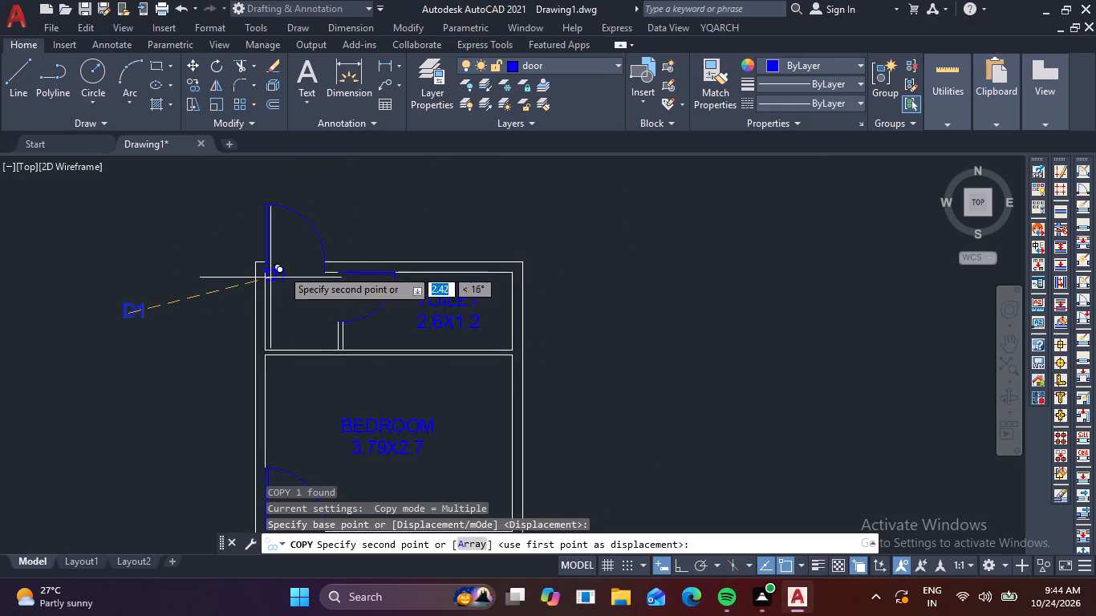
scroll(286, 266, up, 3)
click(288, 266)
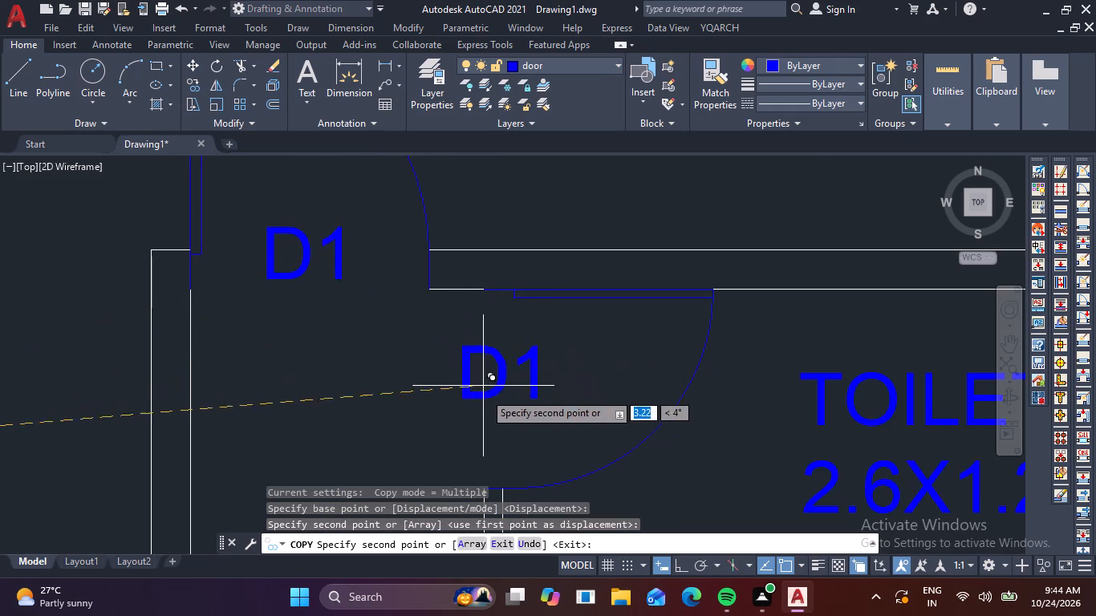
scroll(484, 397, down, 1)
middle_drag(484, 397, 468, 330)
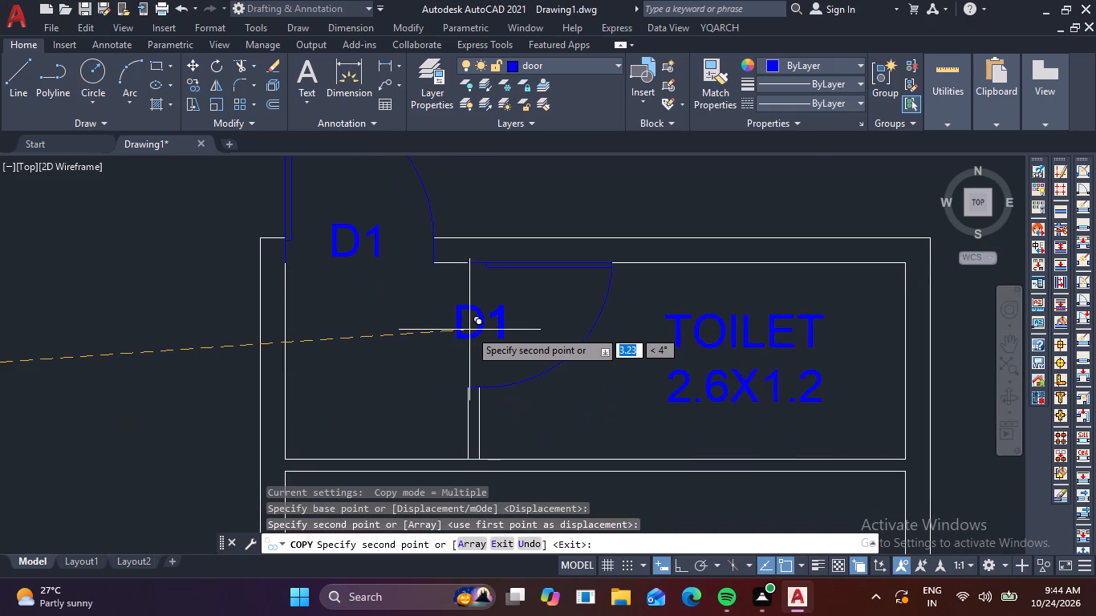
click(469, 330)
Place further D1 copies at the door between bedroom and kitchen and the door between kitchen and hall.
scroll(428, 379, down, 3)
middle_drag(404, 348, 396, 313)
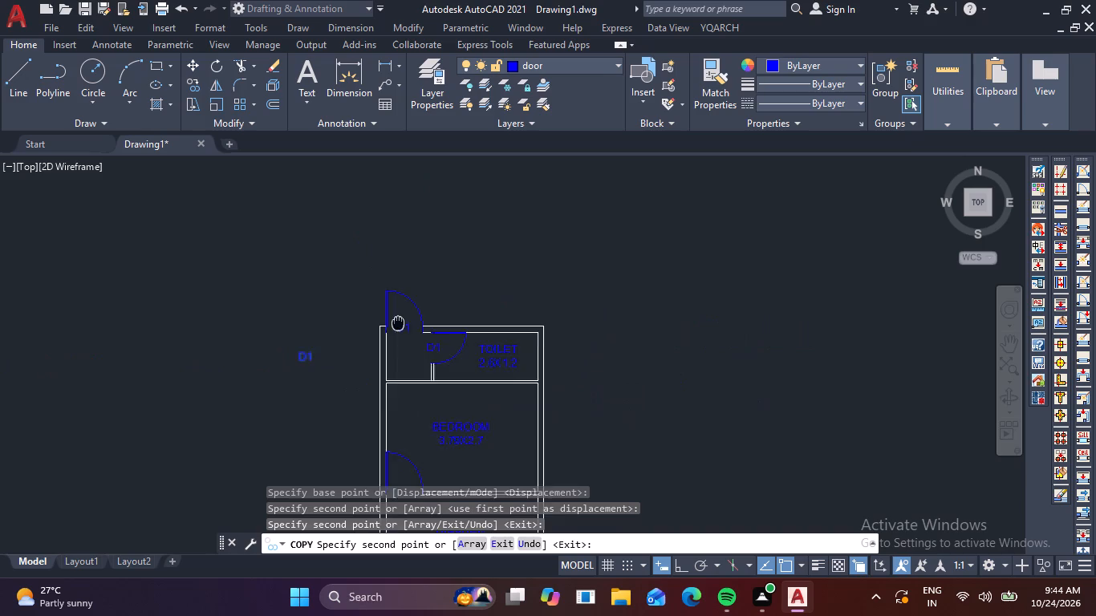
middle_drag(396, 313, 407, 247)
middle_drag(386, 386, 395, 280)
scroll(417, 305, up, 3)
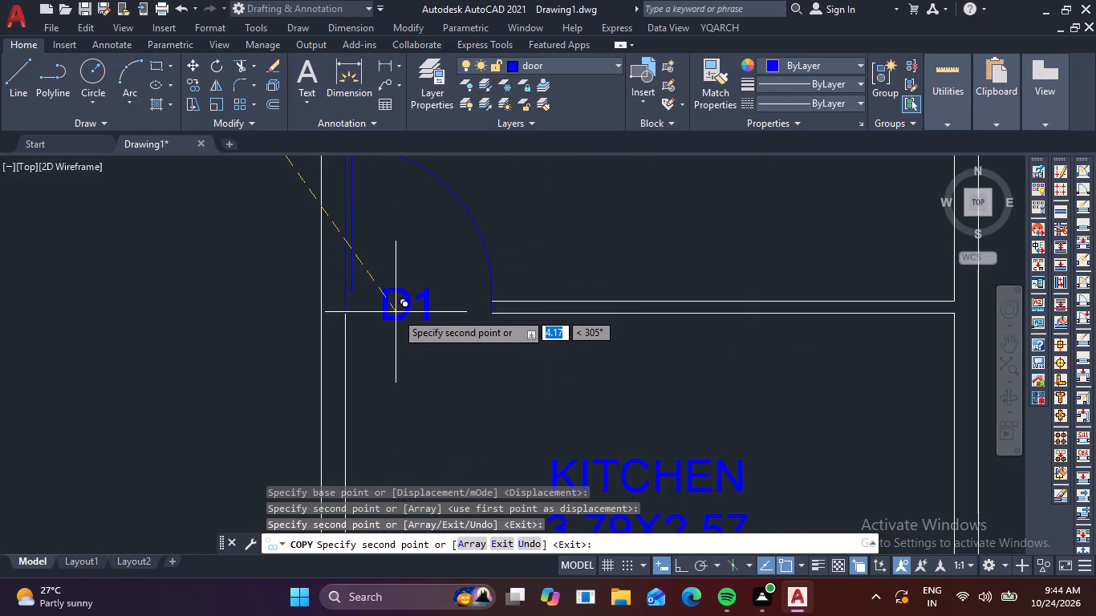
click(400, 307)
scroll(449, 328, down, 2)
middle_drag(460, 363, 446, 176)
scroll(407, 286, up, 3)
click(428, 337)
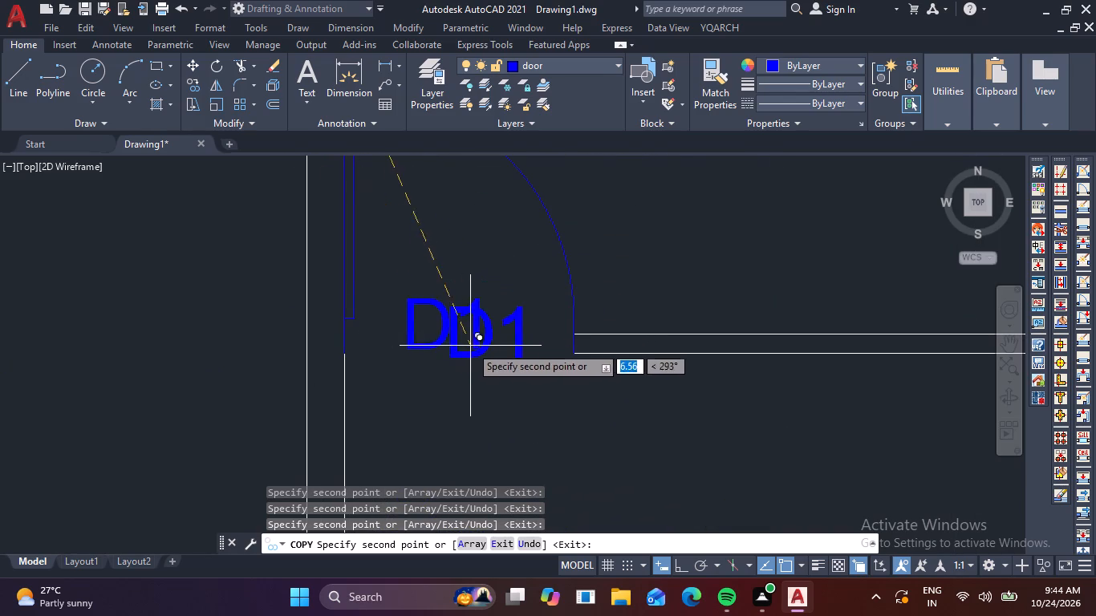
Place D1 copies at the door between the hall and the room below it, and at the bottom outer wall's door.
scroll(472, 346, down, 3)
middle_drag(496, 367, 444, 165)
scroll(418, 338, up, 3)
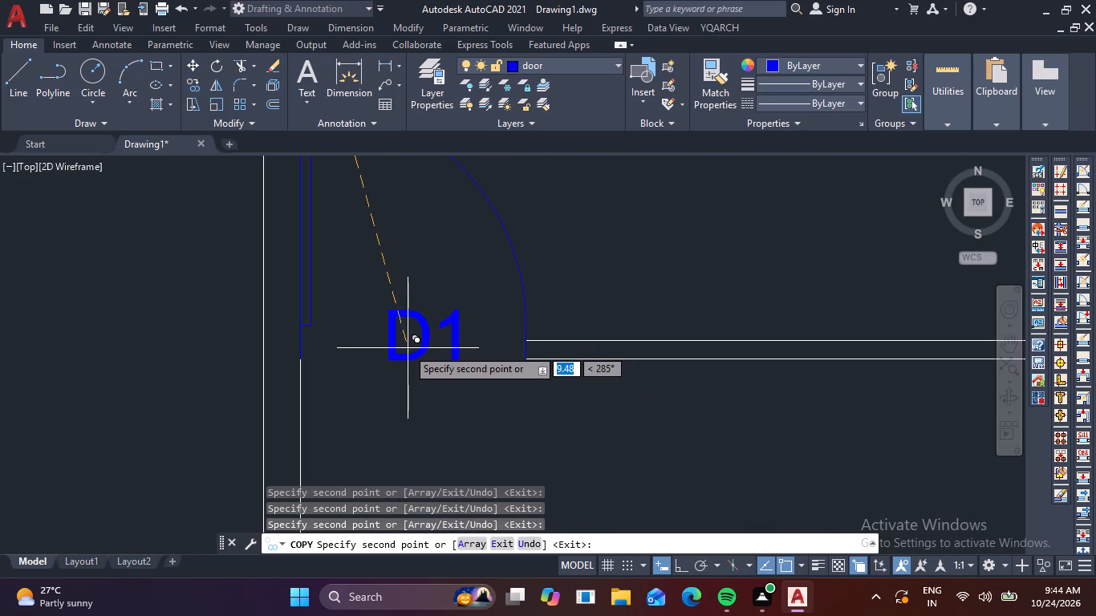
click(404, 348)
scroll(461, 344, down, 3)
middle_drag(496, 384, 453, 239)
scroll(413, 342, up, 1)
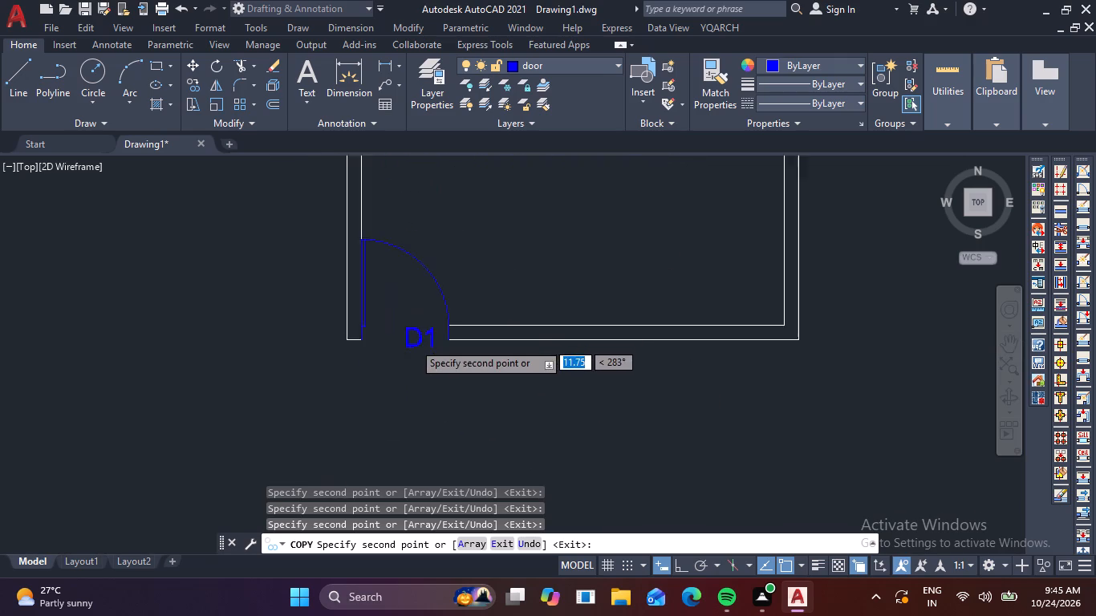
scroll(412, 342, up, 2)
click(377, 327)
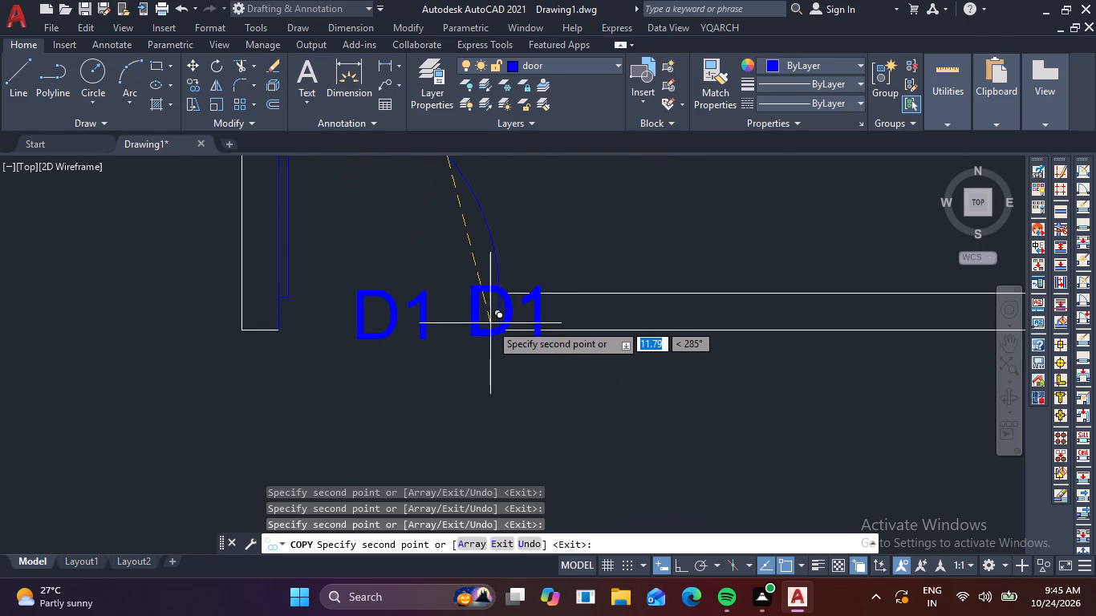
End the label copying and change the toilet door's label text to D2.
scroll(474, 333, down, 3)
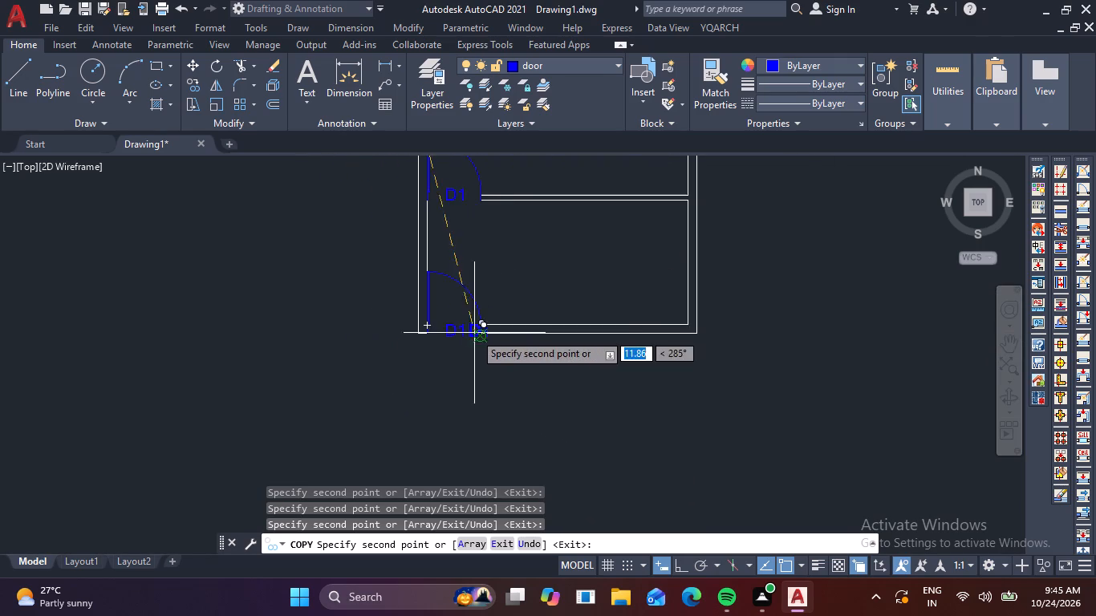
middle_drag(542, 275, 480, 482)
key(Escape)
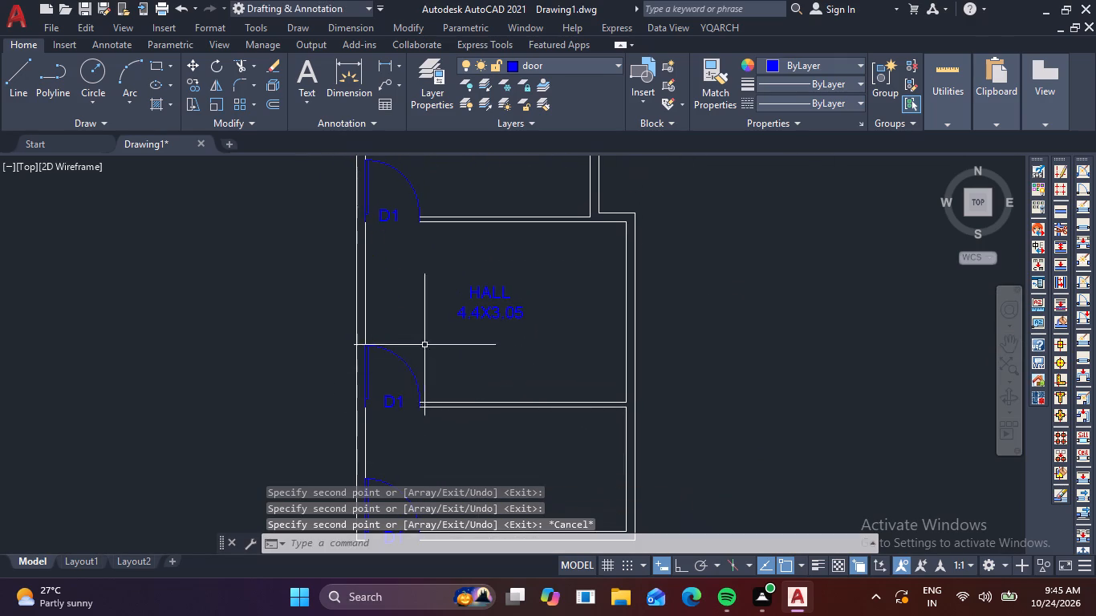
scroll(428, 321, down, 3)
scroll(420, 209, up, 4)
scroll(488, 238, up, 2)
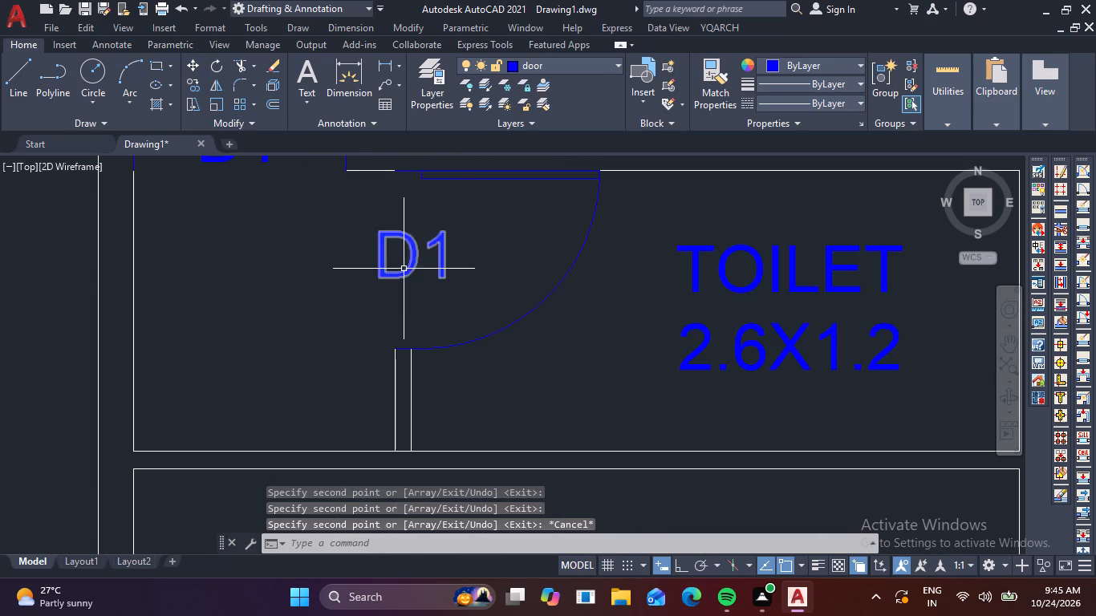
double_click(406, 270)
click(481, 264)
key(BackSpace)
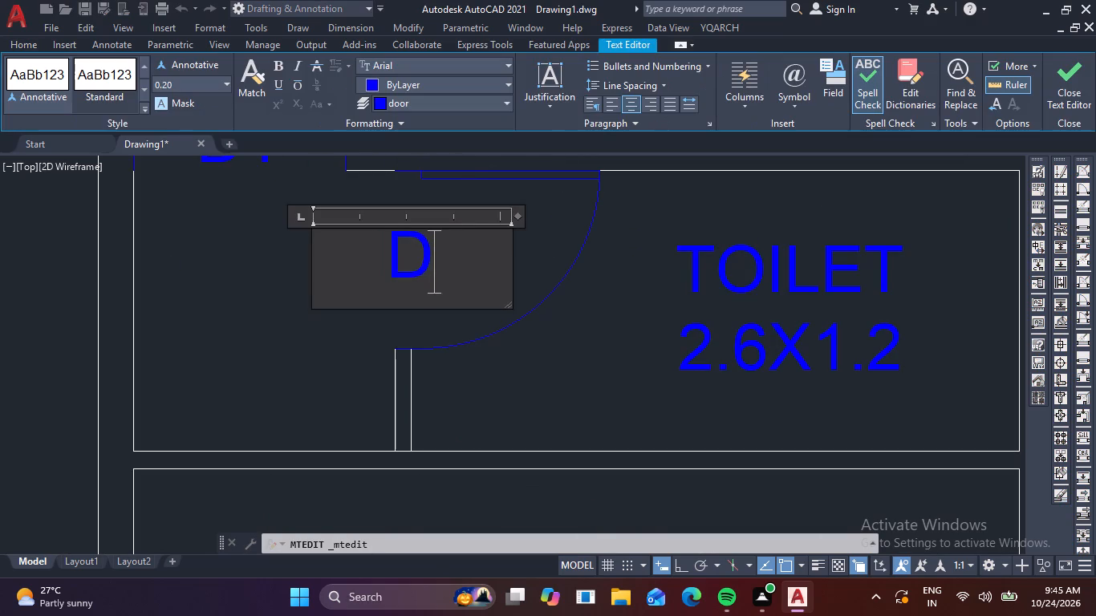
key(2)
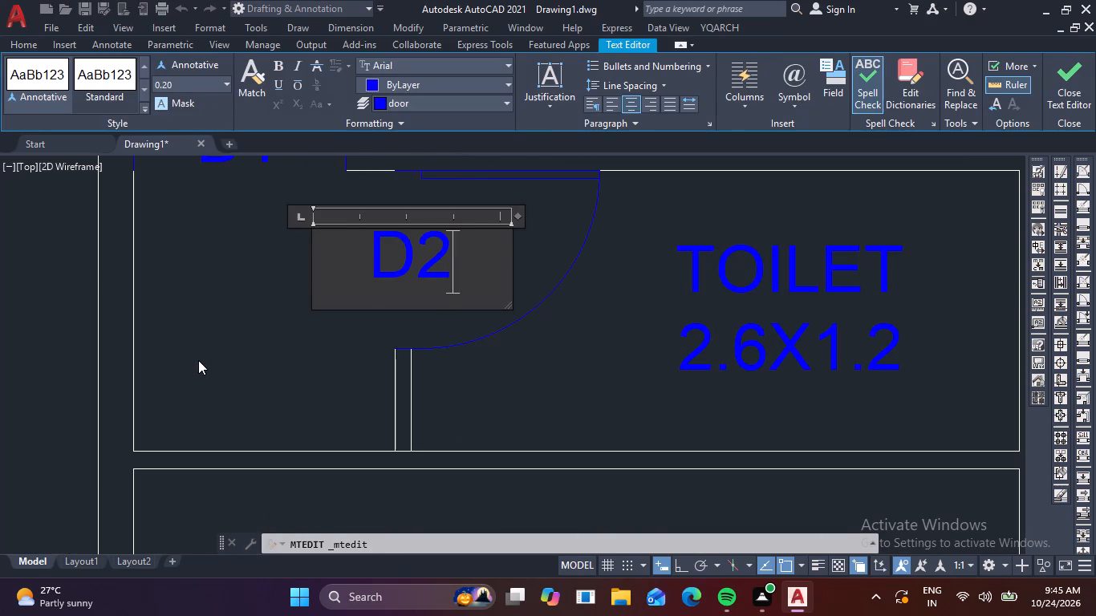
click(198, 360)
Delete the stray original D1 label lying outside the plan beside the toilet.
scroll(198, 360, down, 3)
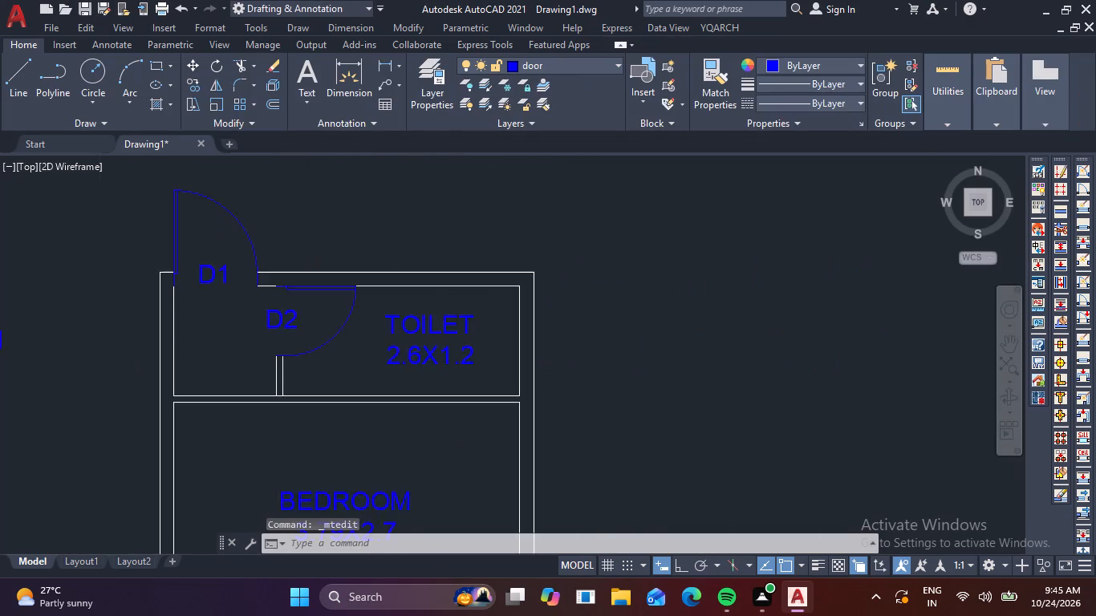
click(95, 356)
click(36, 343)
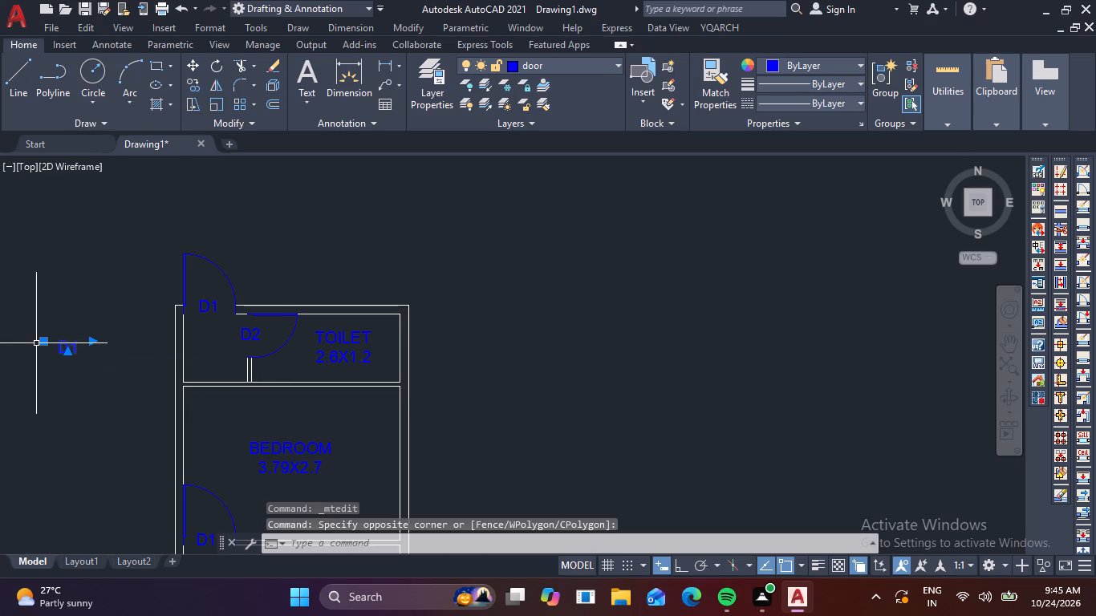
key(Delete)
scroll(36, 343, down, 2)
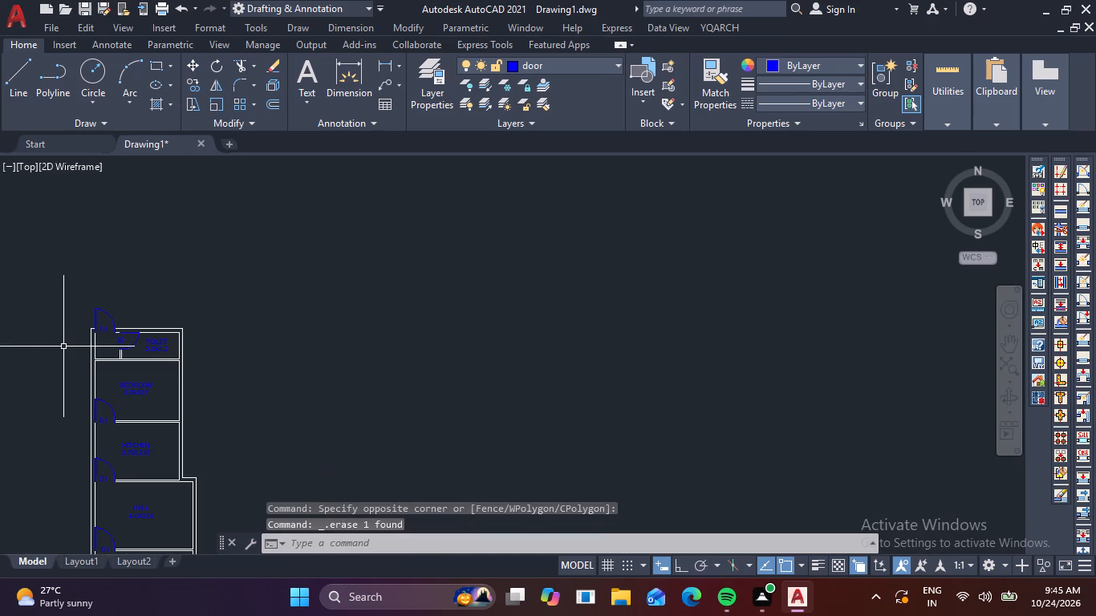
key(Escape)
key(Escape)
key(Escape)
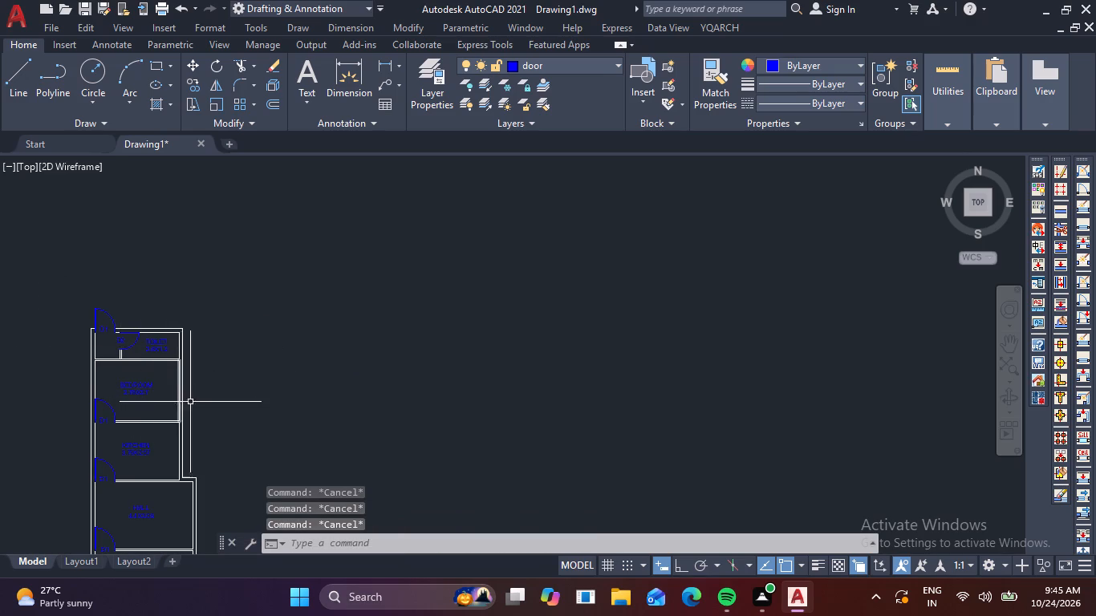
key(Escape)
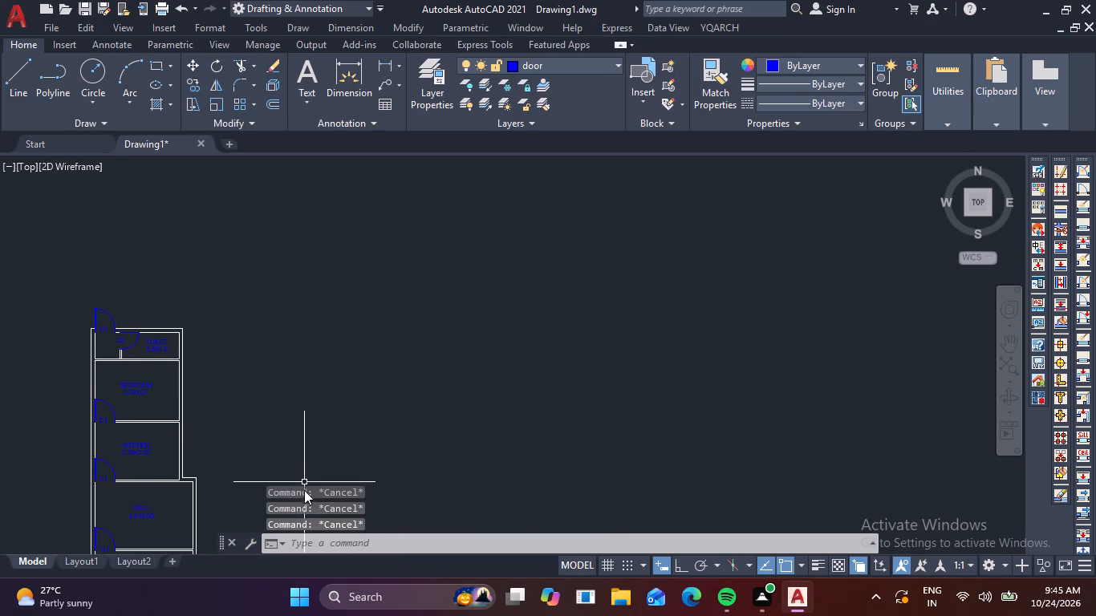
Examine the plan from the toilet down to the unlabelled room below the hall, including its door labels.
scroll(222, 415, down, 1)
middle_drag(215, 434, 222, 366)
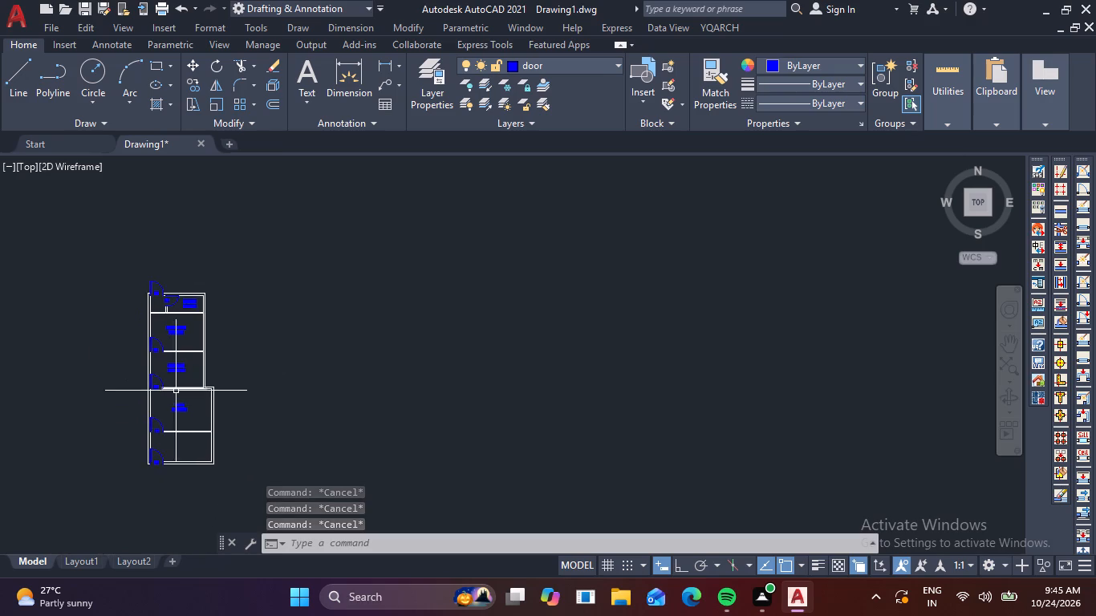
scroll(176, 391, up, 2)
scroll(179, 395, down, 1)
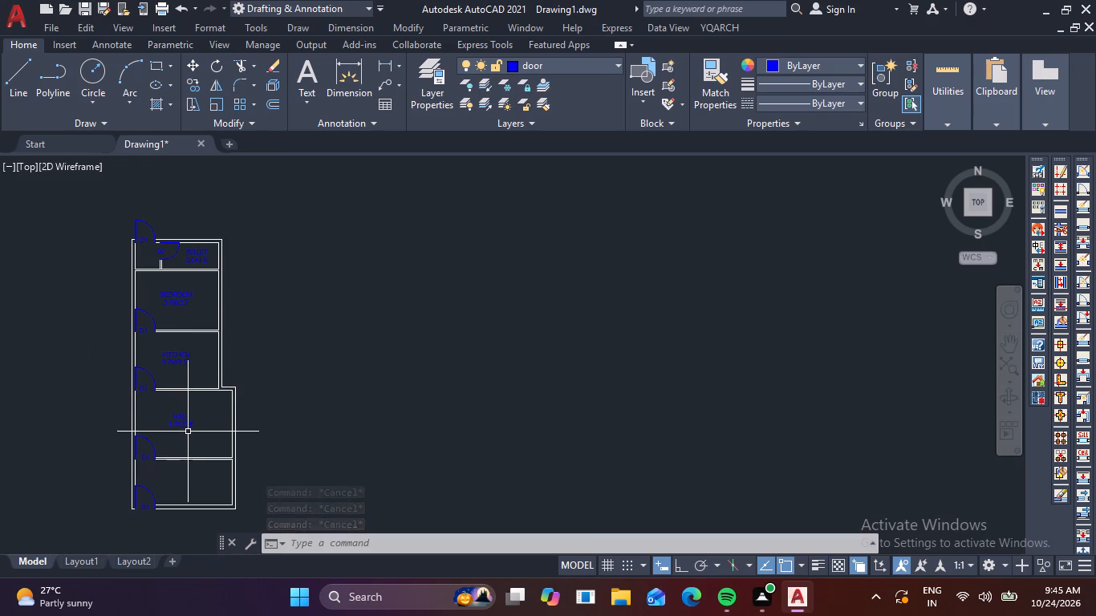
scroll(188, 432, up, 2)
scroll(188, 433, down, 1)
middle_drag(188, 433, 200, 310)
scroll(184, 407, up, 1)
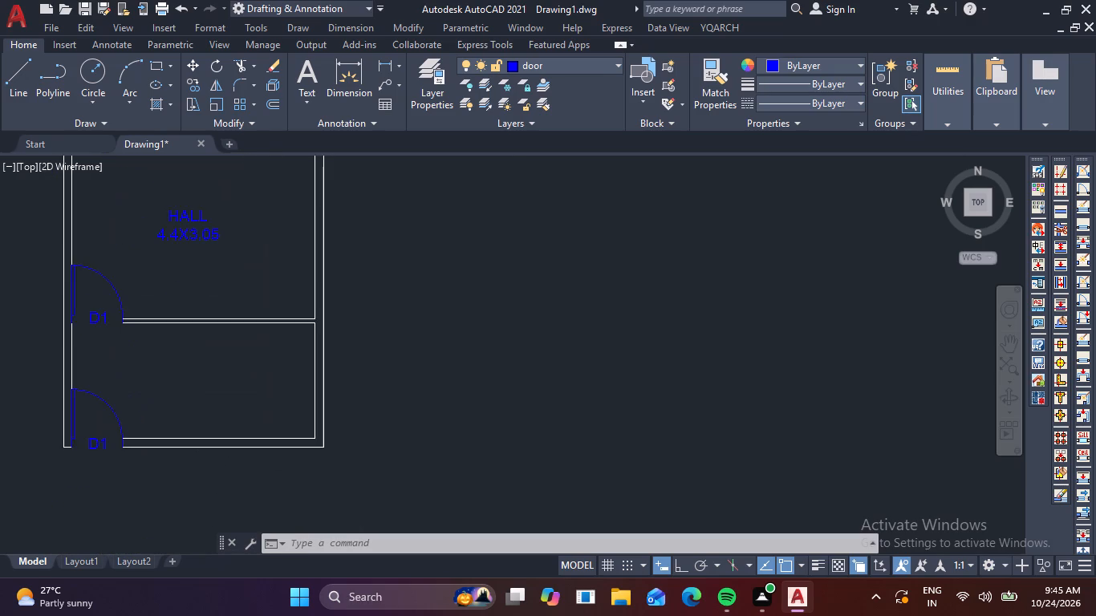
scroll(184, 407, up, 2)
scroll(185, 407, down, 1)
middle_drag(185, 407, 256, 391)
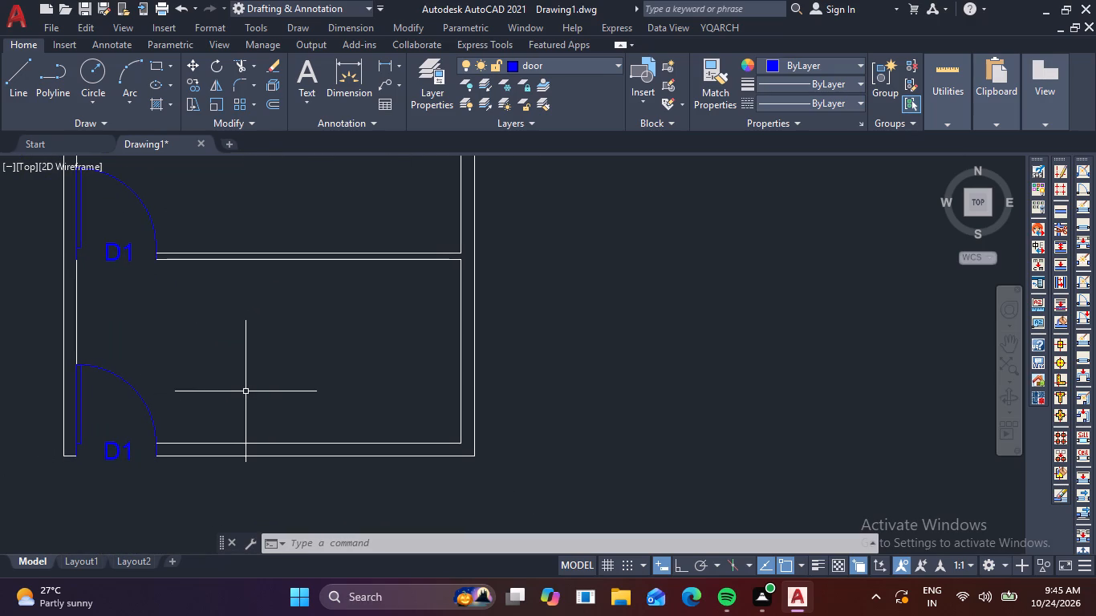
key(Escape)
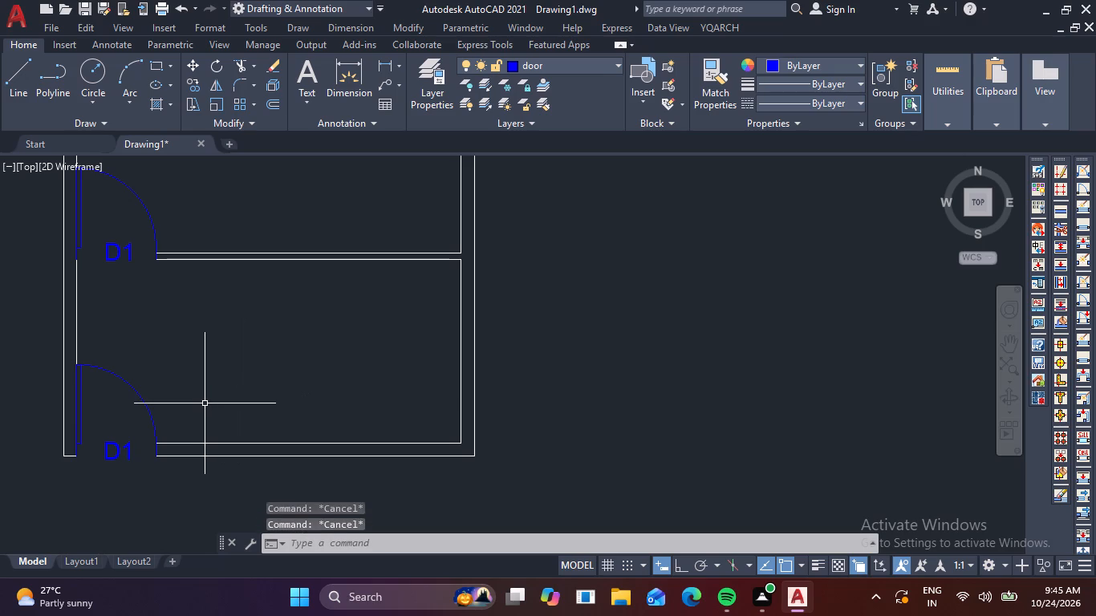
scroll(161, 403, down, 2)
scroll(140, 431, up, 3)
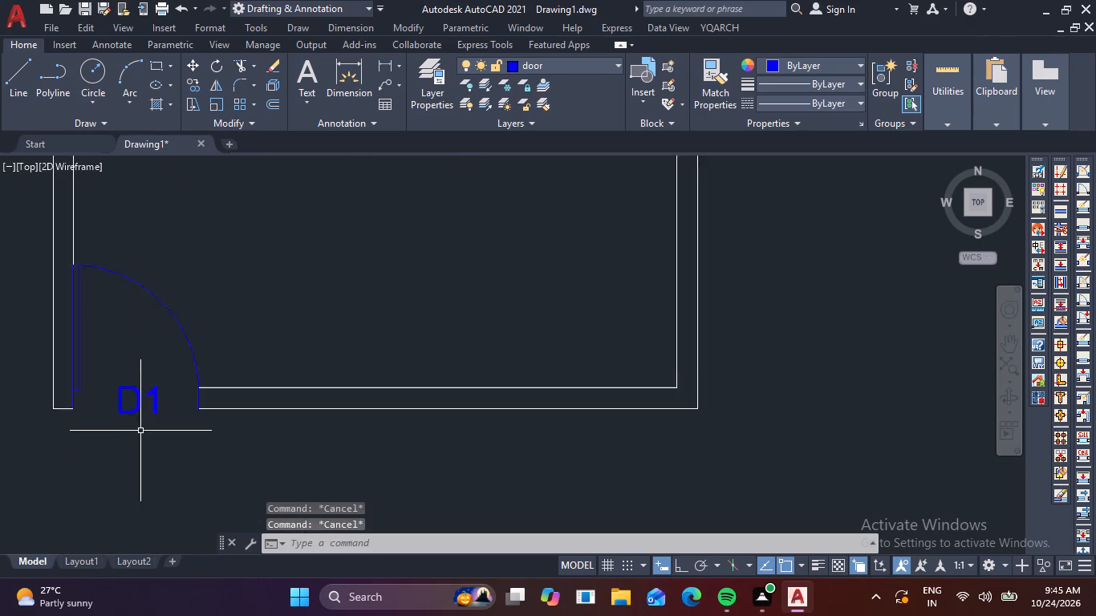
scroll(140, 431, up, 1)
scroll(128, 401, down, 3)
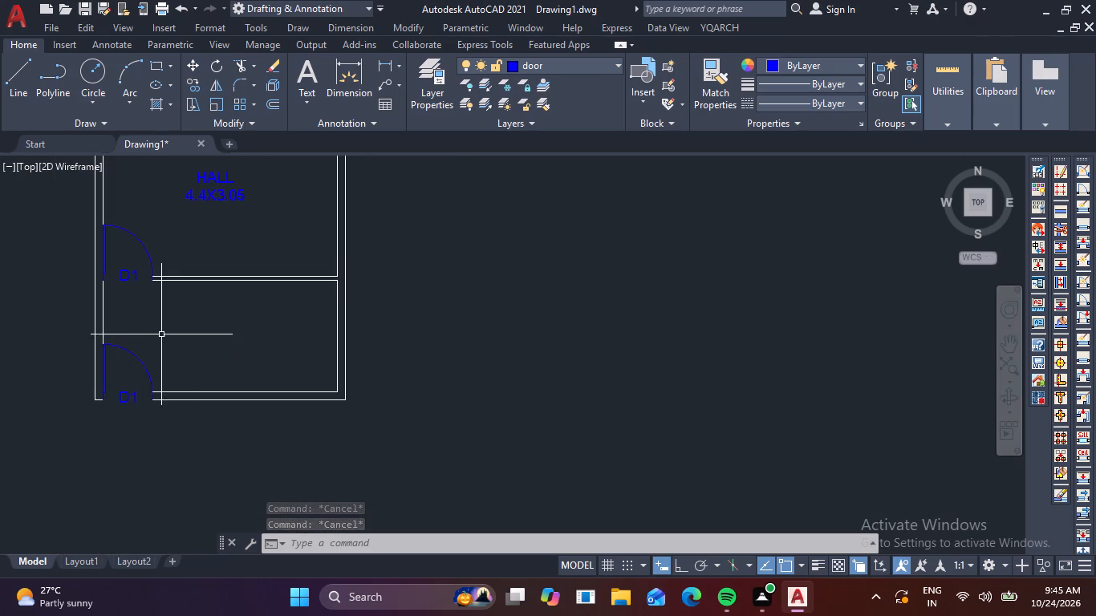
middle_drag(169, 359, 179, 460)
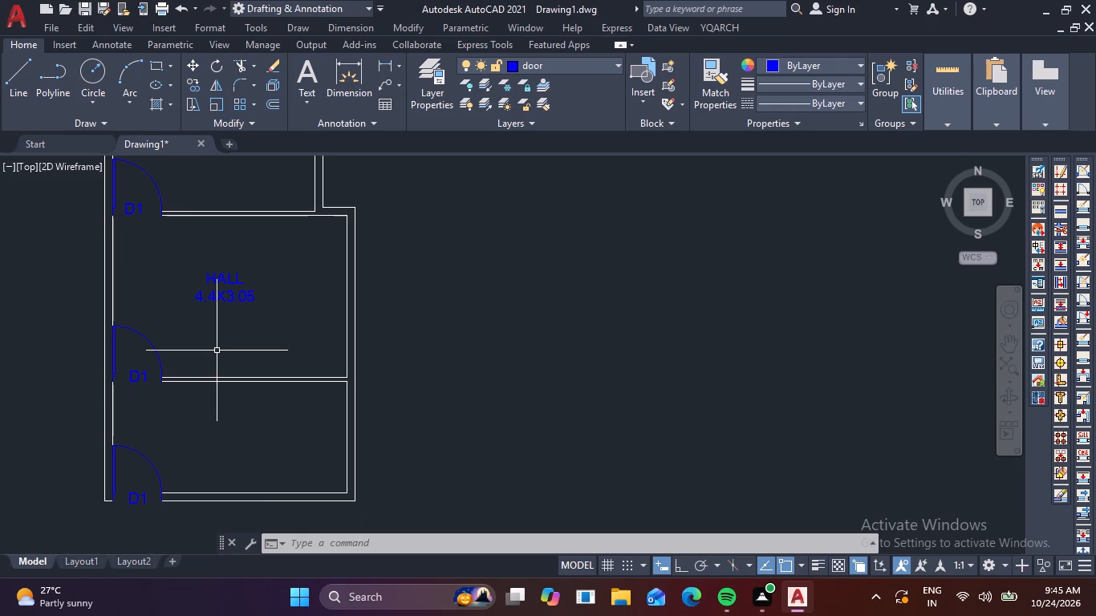
Draw two short lines across the thickness of the bottom outer wall, between its door and the right corner, as window ends.
middle_drag(244, 475, 212, 396)
scroll(207, 438, up, 3)
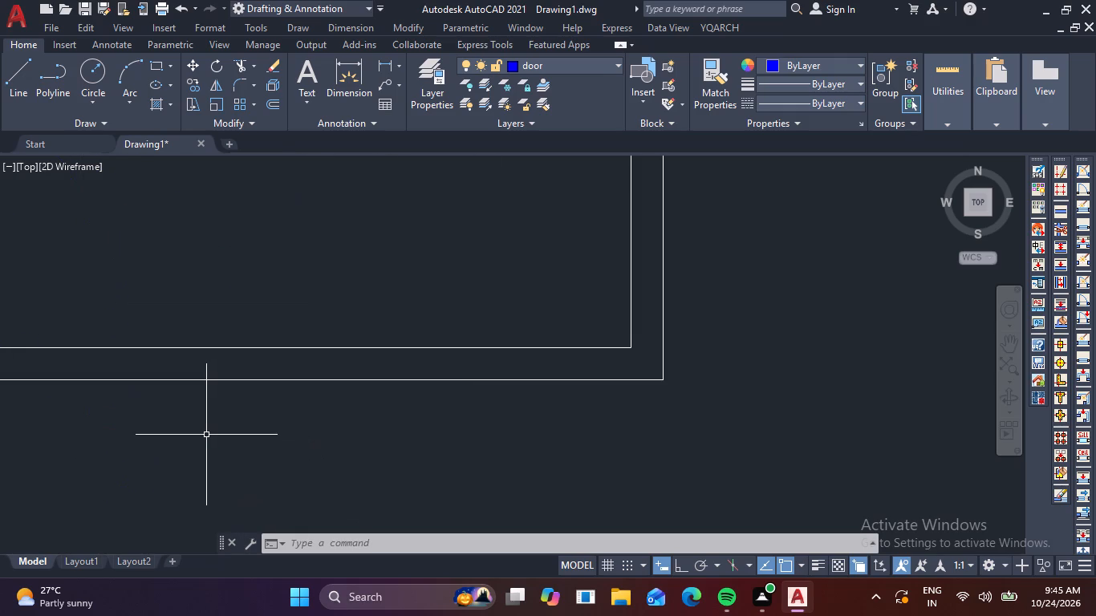
text(L)
key(space)
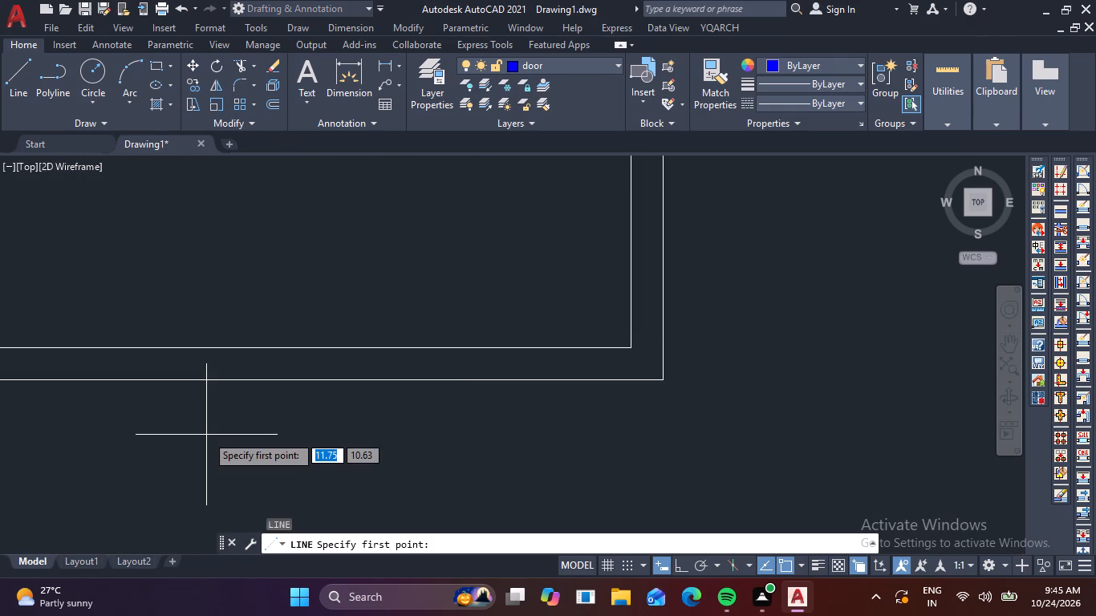
click(182, 349)
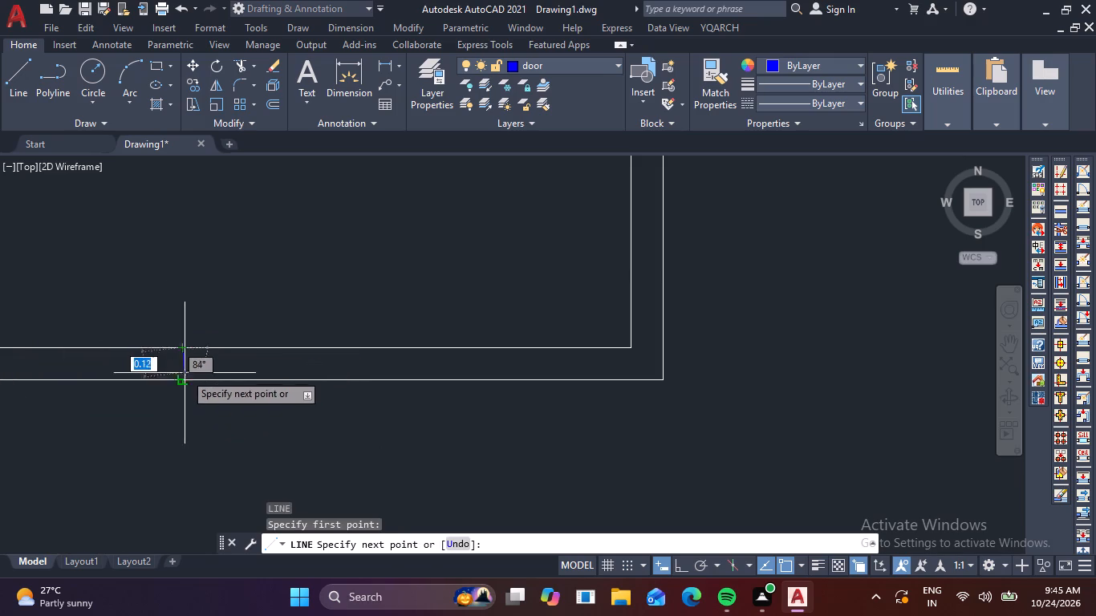
click(181, 379)
key(space)
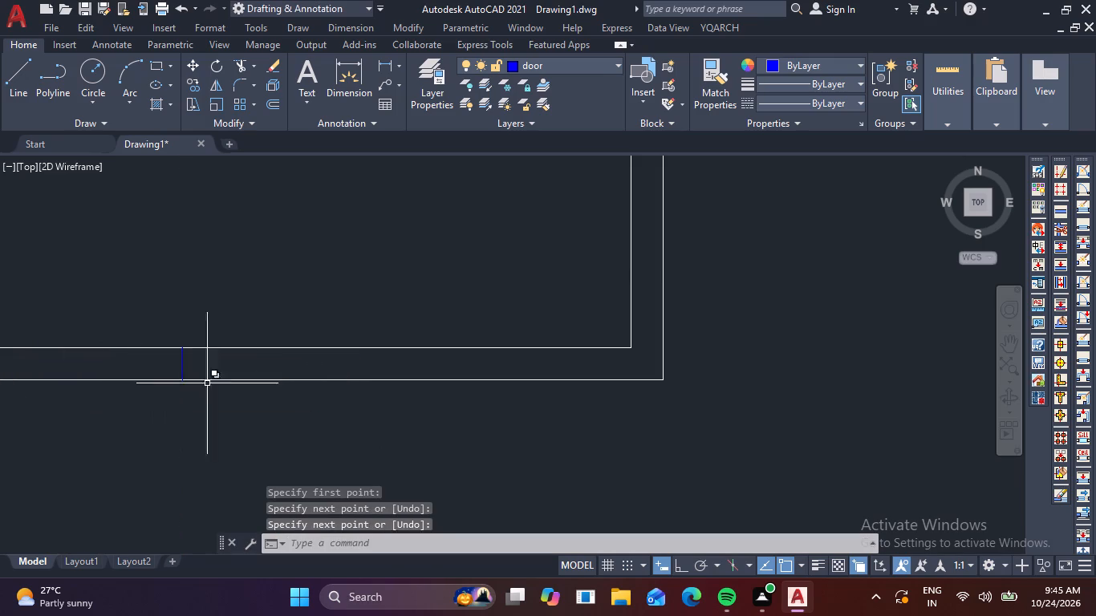
key(space)
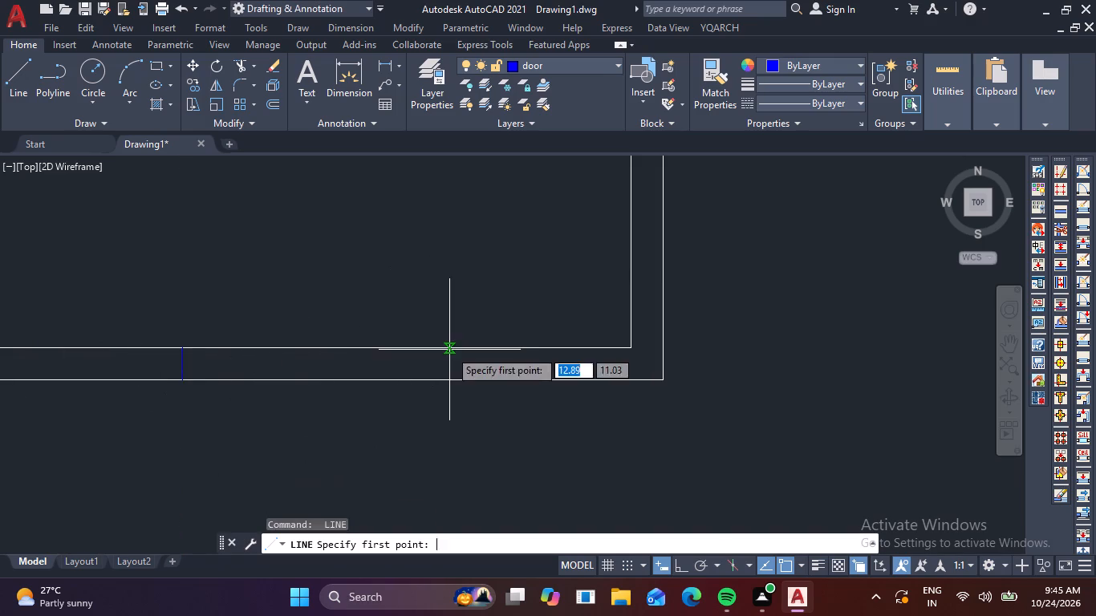
click(387, 349)
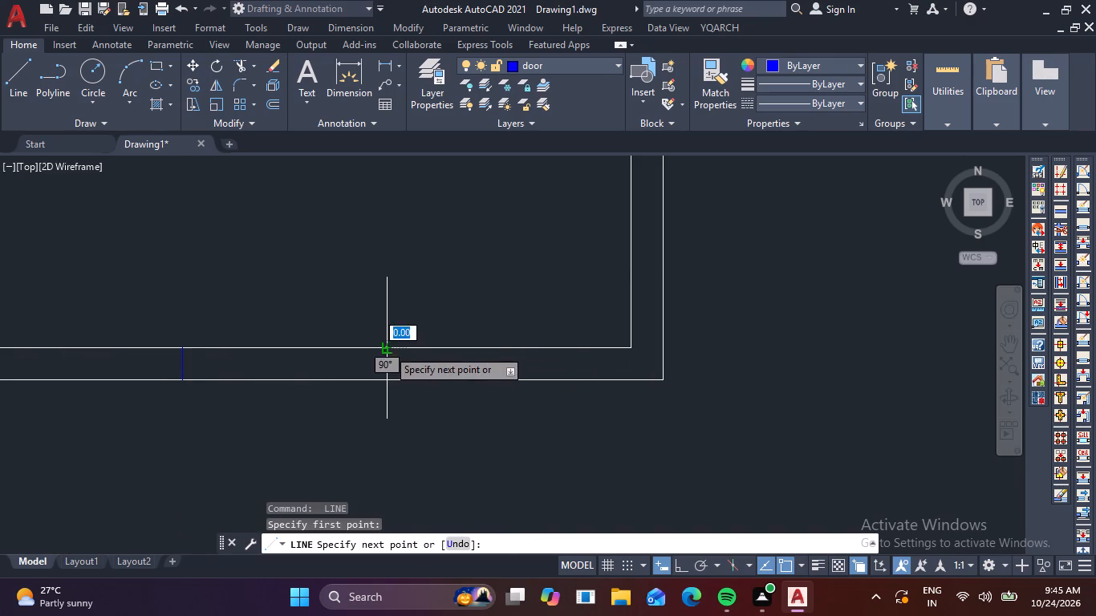
click(384, 380)
key(space)
Join the midpoints of the bottom wall's two window end lines with a centre line.
key(space)
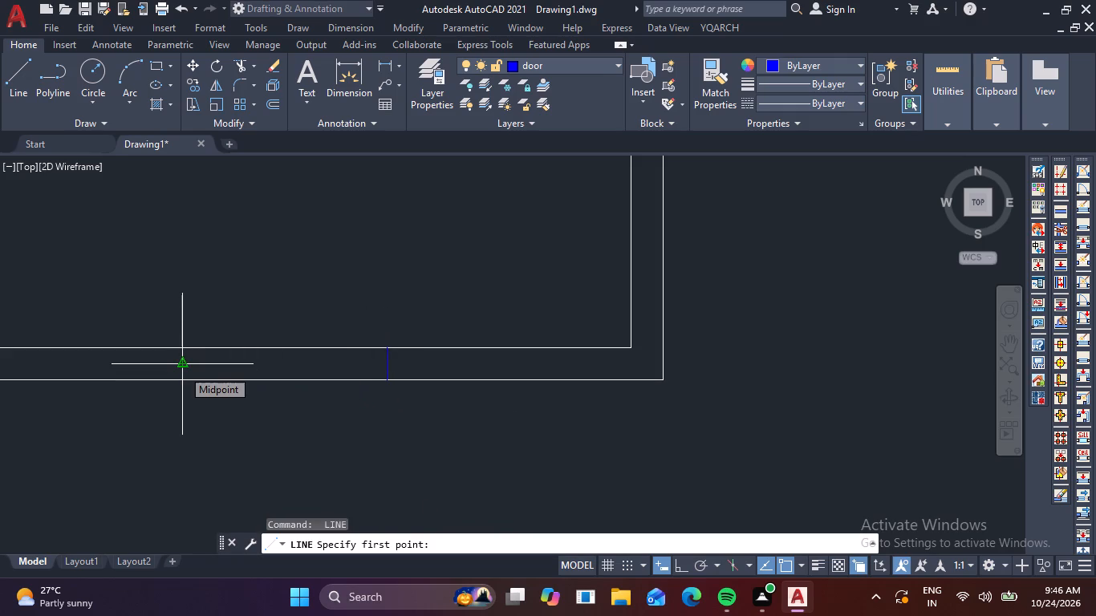
click(182, 369)
click(389, 363)
key(space)
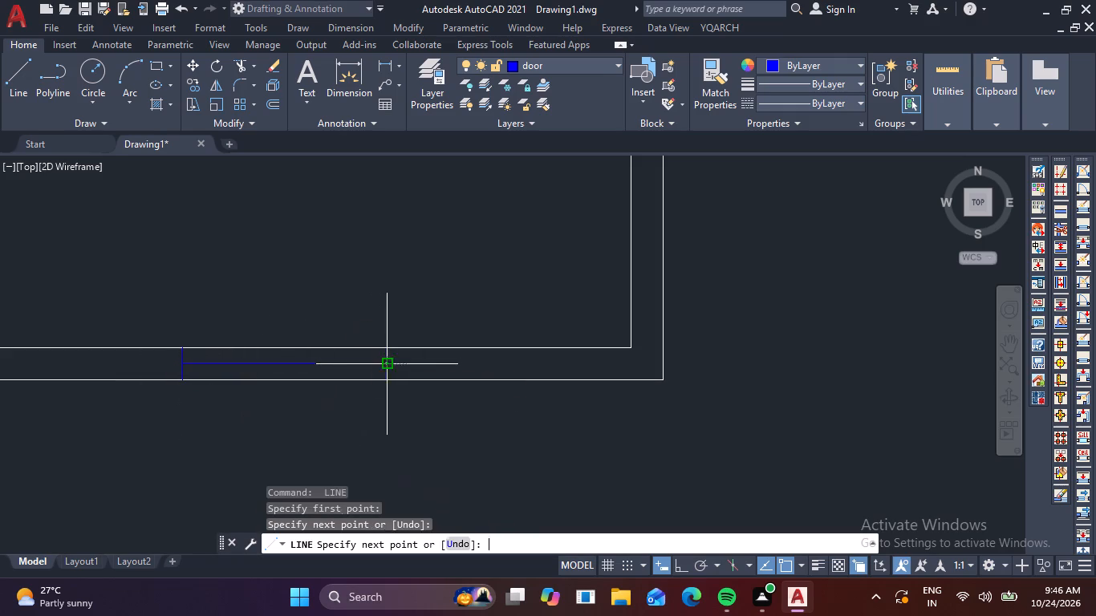
Draw two short lines across the right outer wall of the room below the hall as window ends.
scroll(404, 365, down, 2)
middle_drag(455, 322, 334, 377)
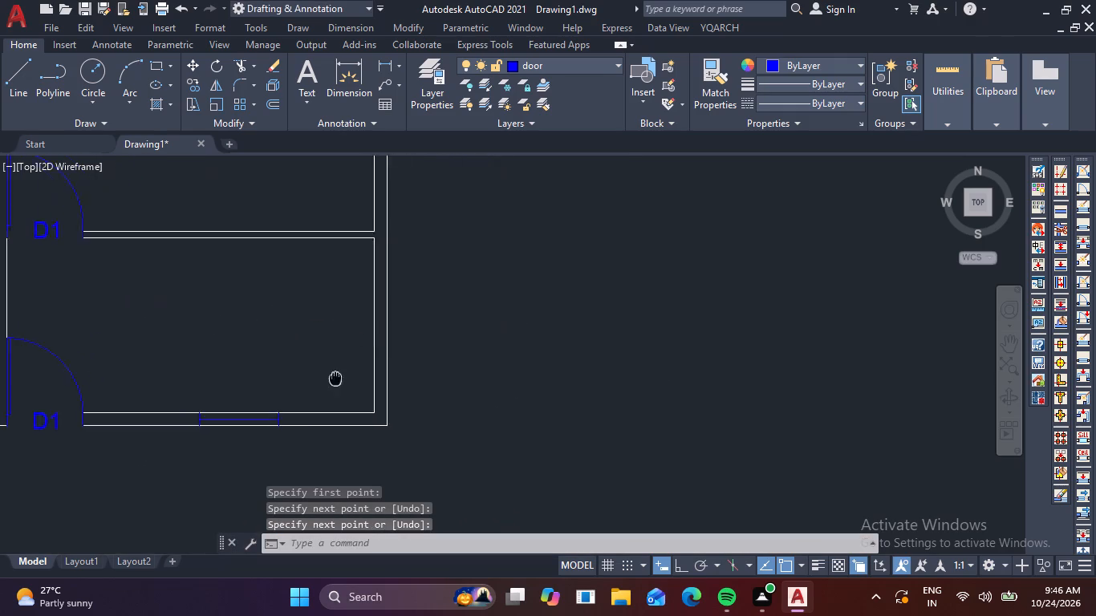
middle_drag(334, 377, 217, 364)
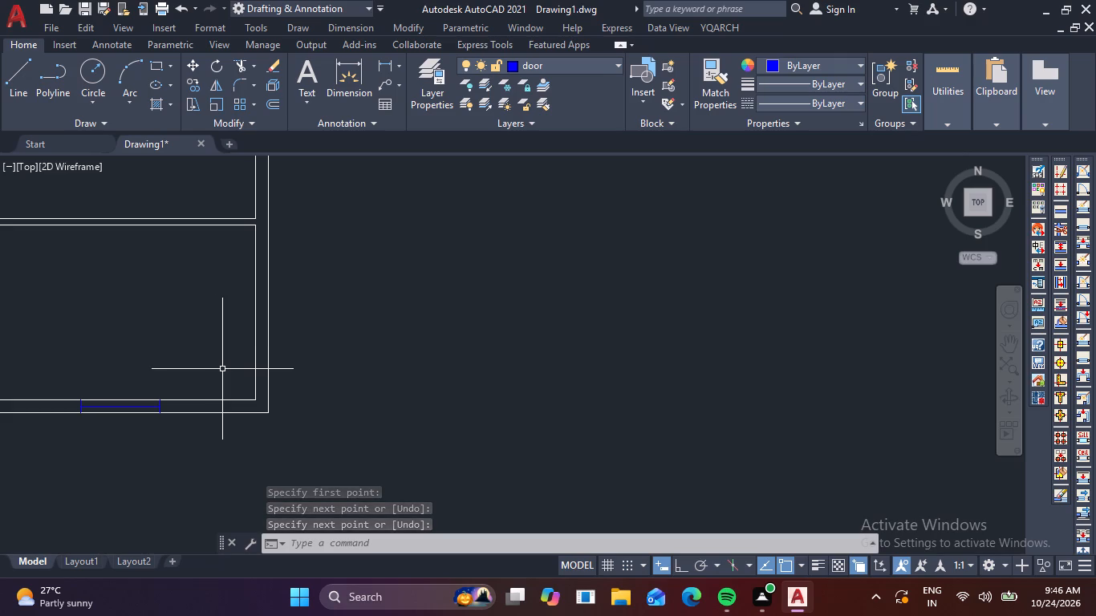
scroll(300, 338, up, 1)
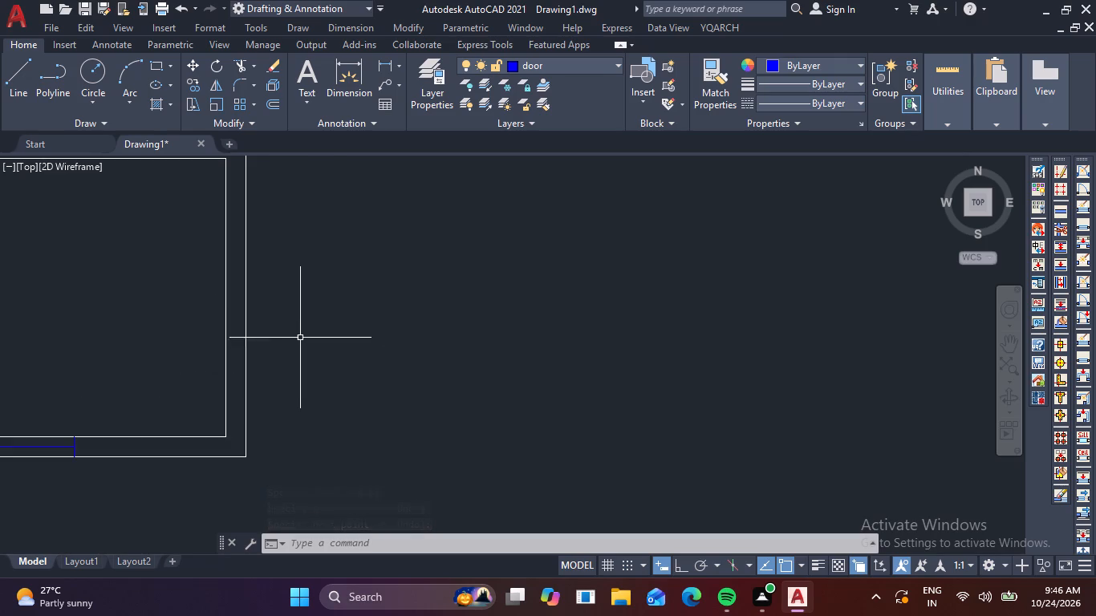
middle_drag(299, 326, 326, 394)
key(space)
click(251, 302)
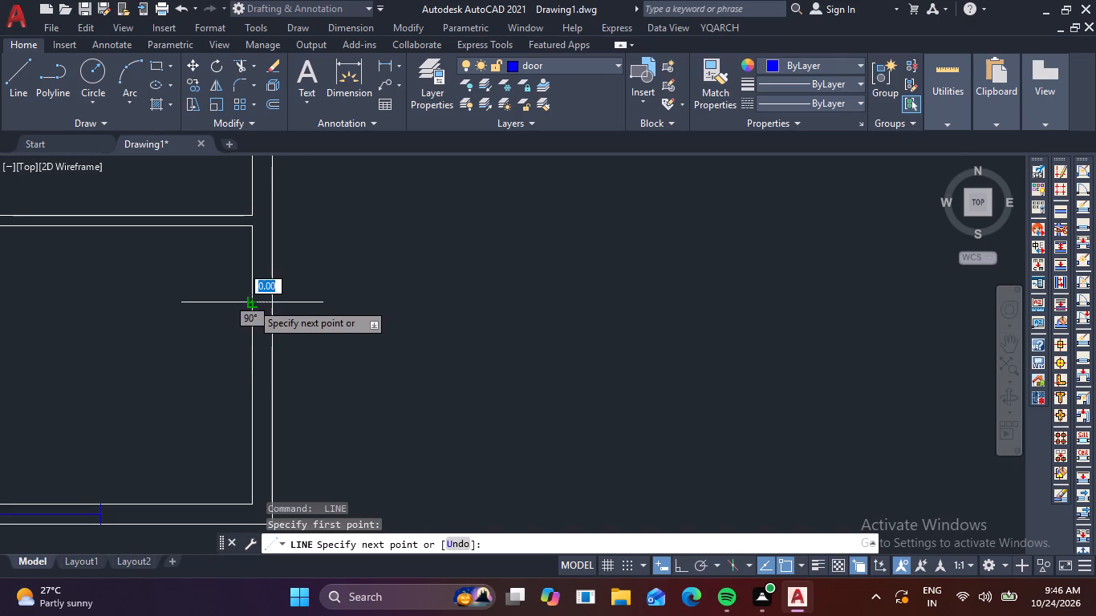
click(270, 302)
key(space)
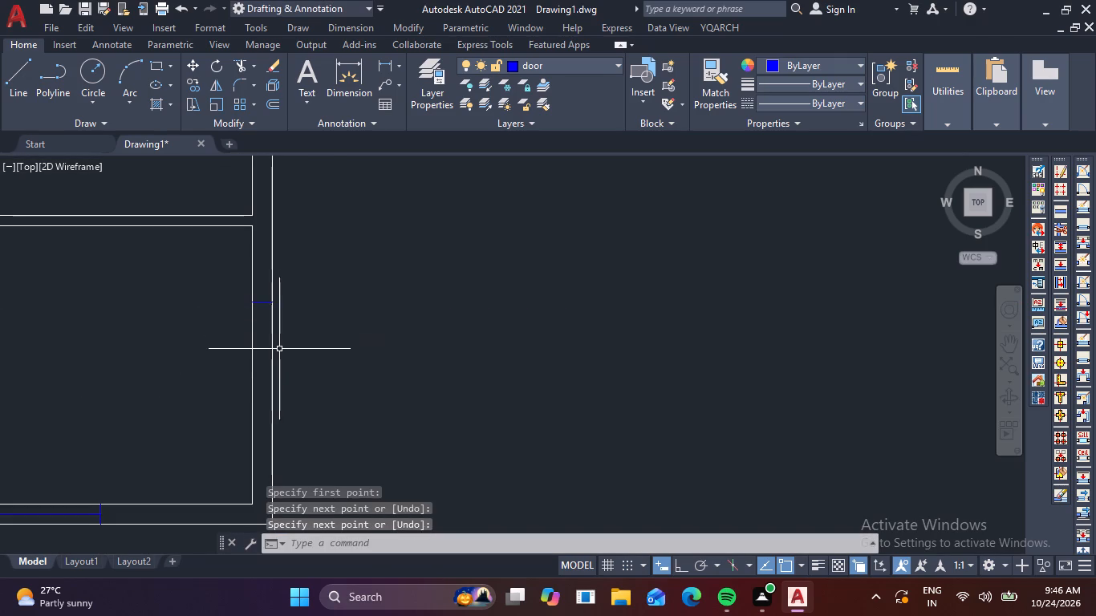
key(space)
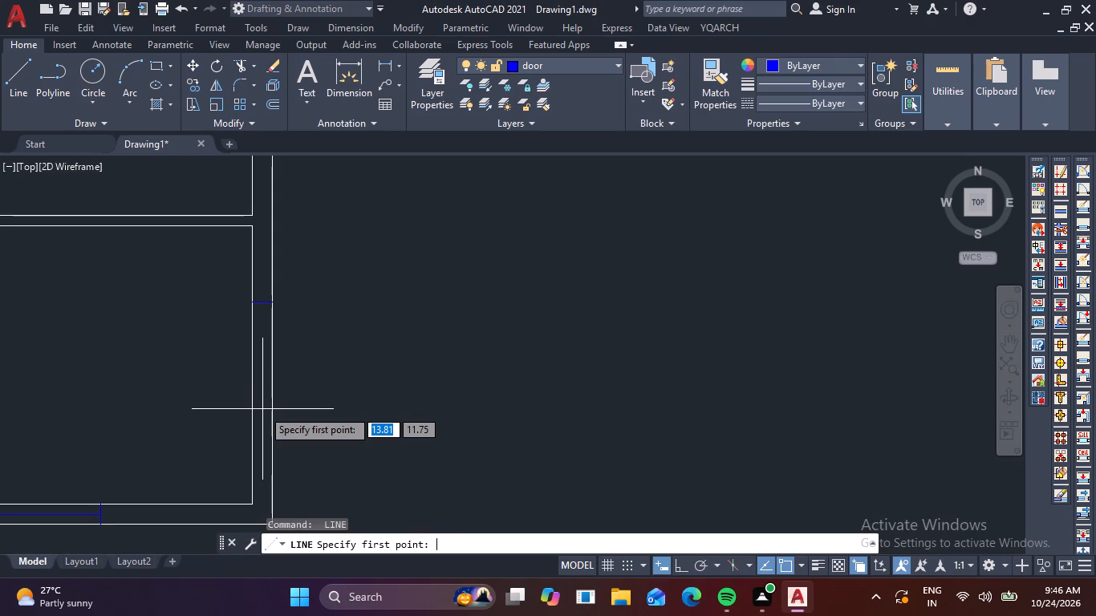
click(252, 410)
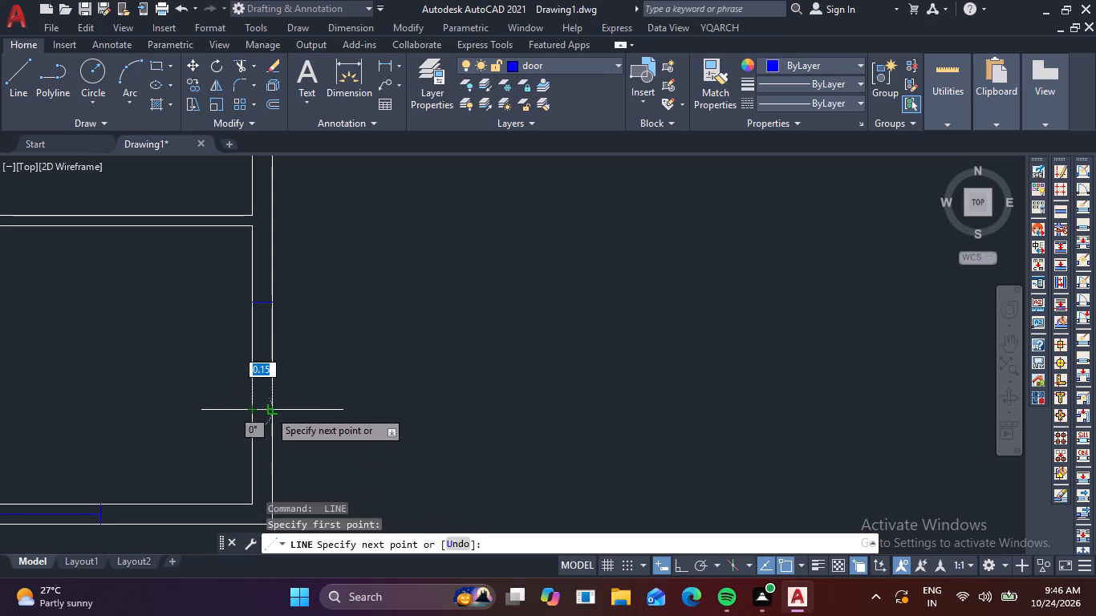
click(271, 410)
key(space)
Join the midpoints of the right wall's two window end lines with a centre line.
scroll(254, 338, up, 1)
key(space)
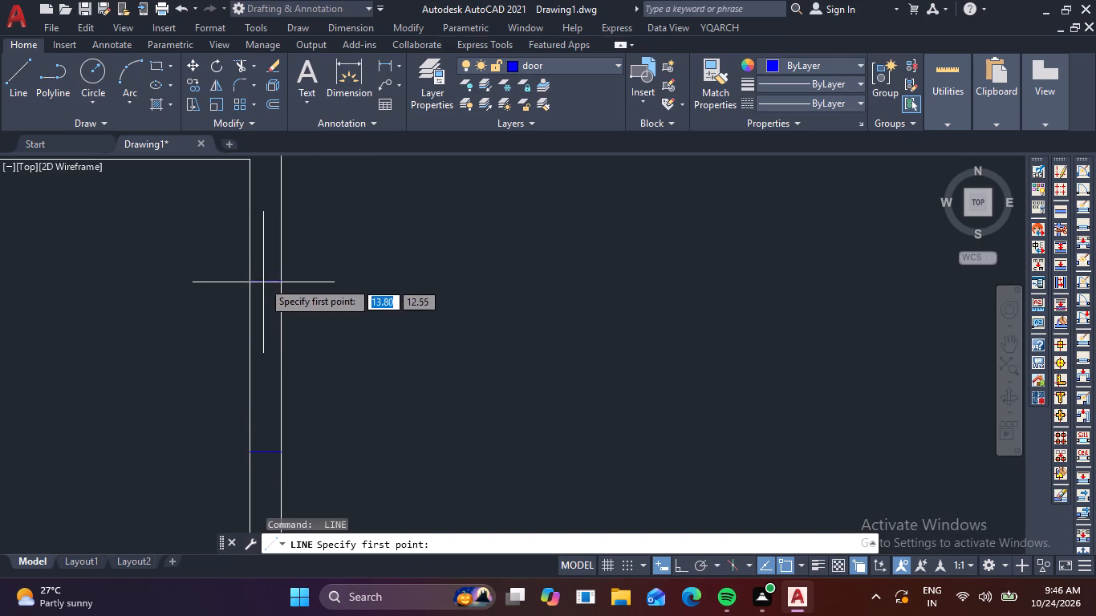
click(260, 277)
click(268, 457)
key(space)
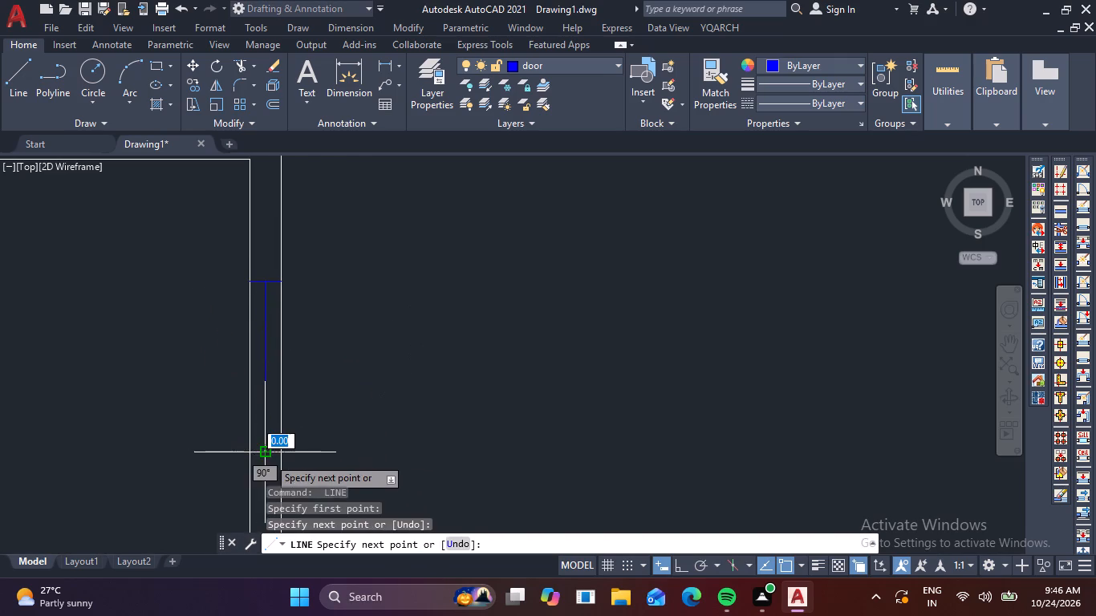
Draw two short lines across the thickness of the hall's right outer wall as window ends.
scroll(268, 456, down, 2)
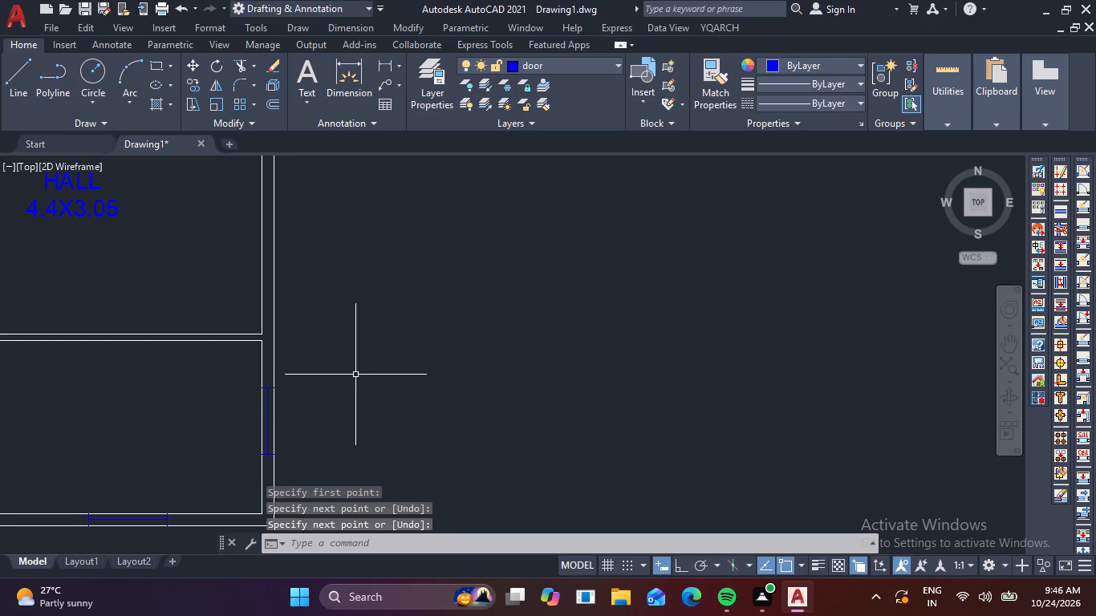
middle_drag(355, 375, 367, 444)
key(space)
middle_drag(310, 273, 313, 426)
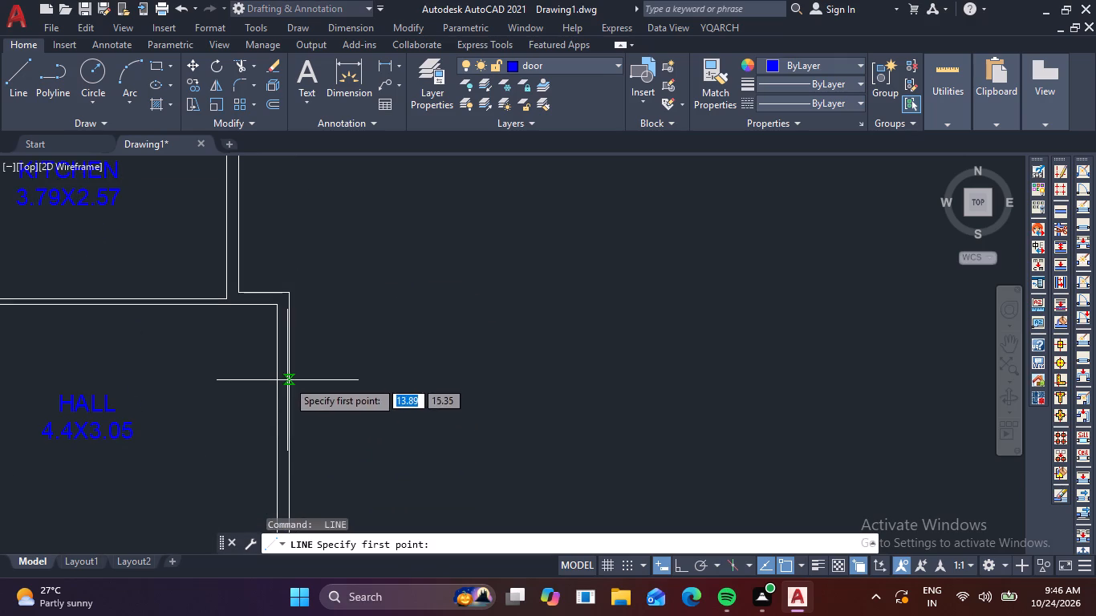
middle_drag(286, 380, 286, 309)
scroll(276, 315, up, 2)
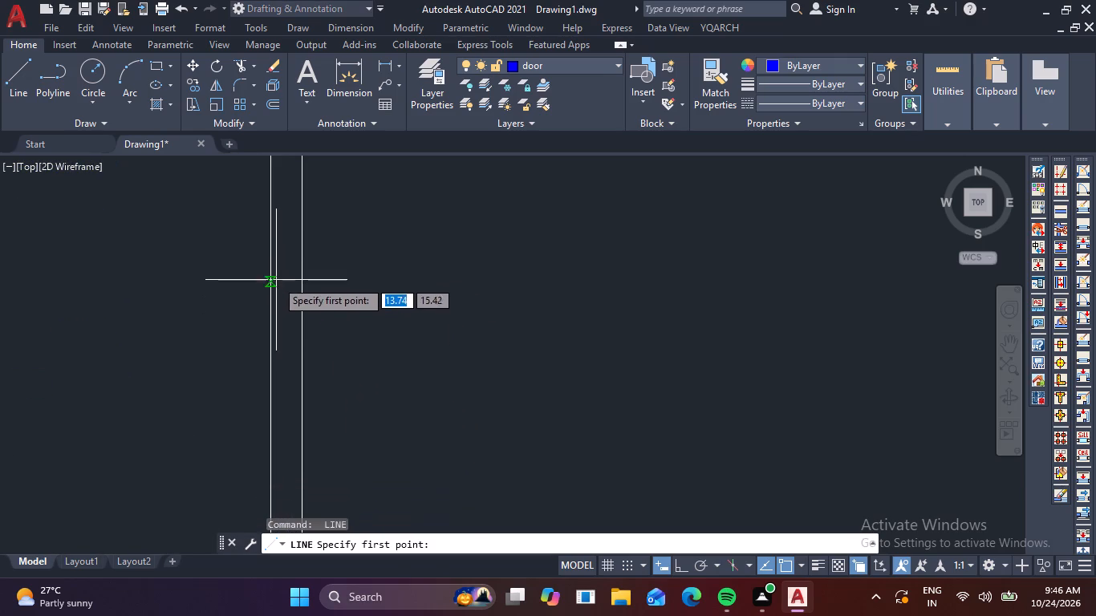
key(space)
key(Escape)
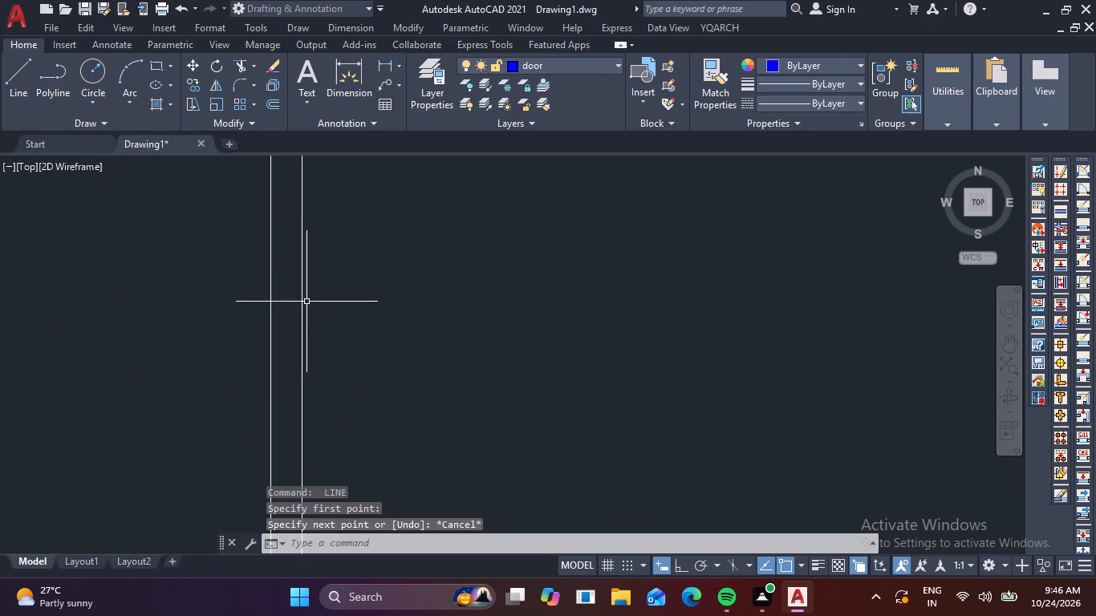
key(space)
click(268, 246)
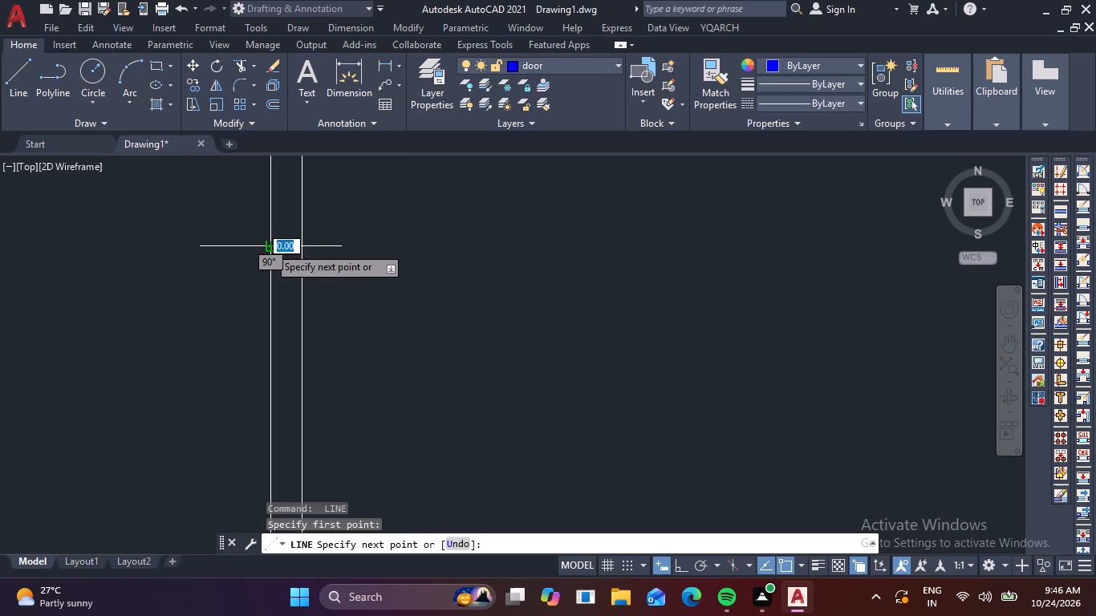
click(297, 248)
key(space)
scroll(302, 261, down, 3)
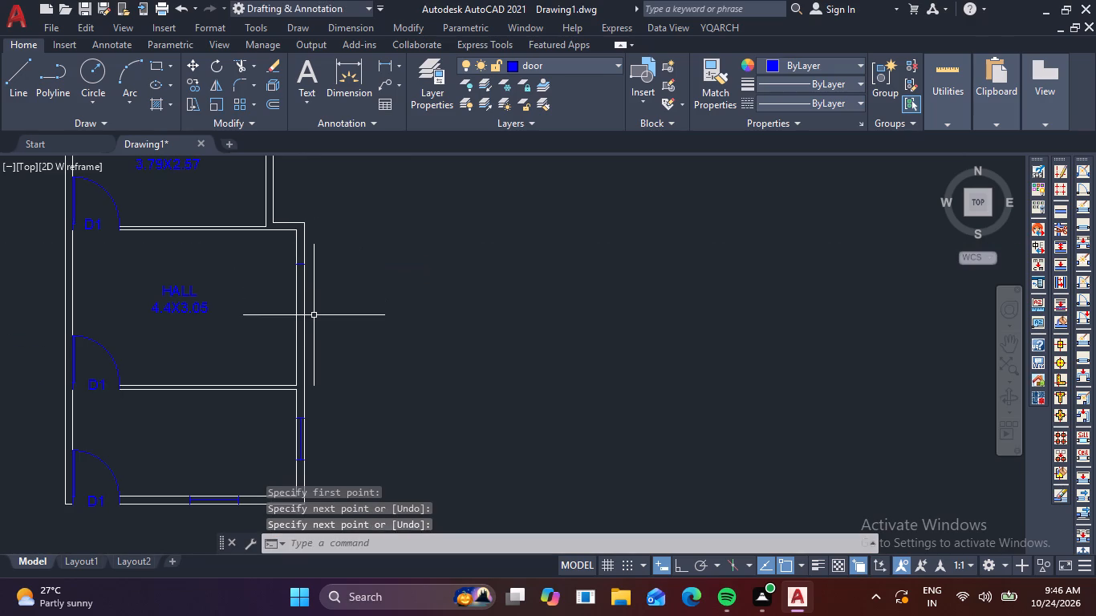
scroll(303, 320, up, 3)
scroll(285, 341, down, 1)
key(space)
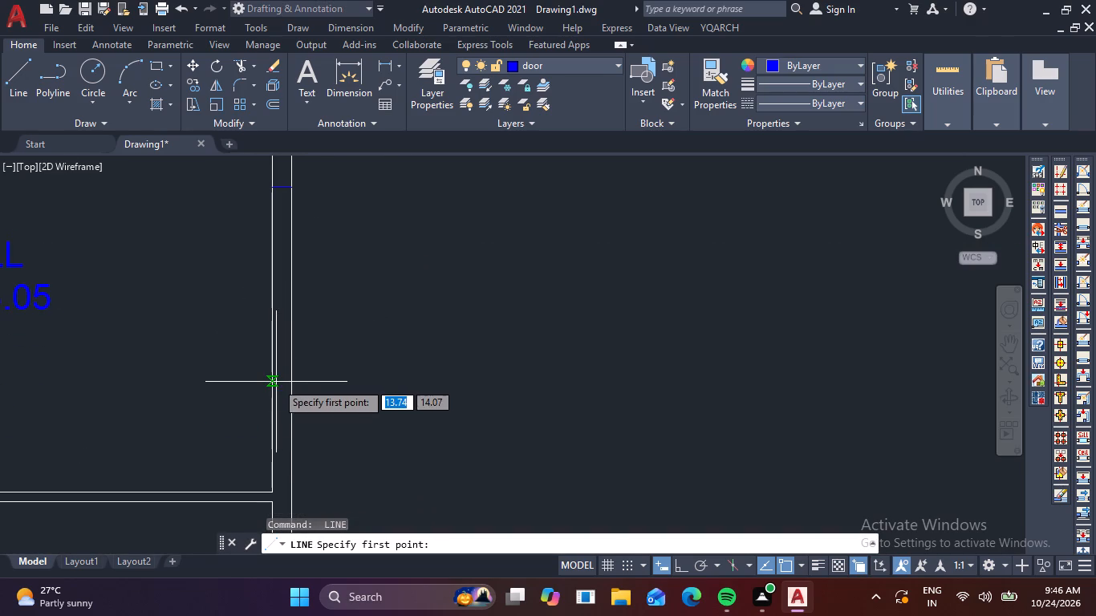
click(272, 376)
click(290, 372)
key(space)
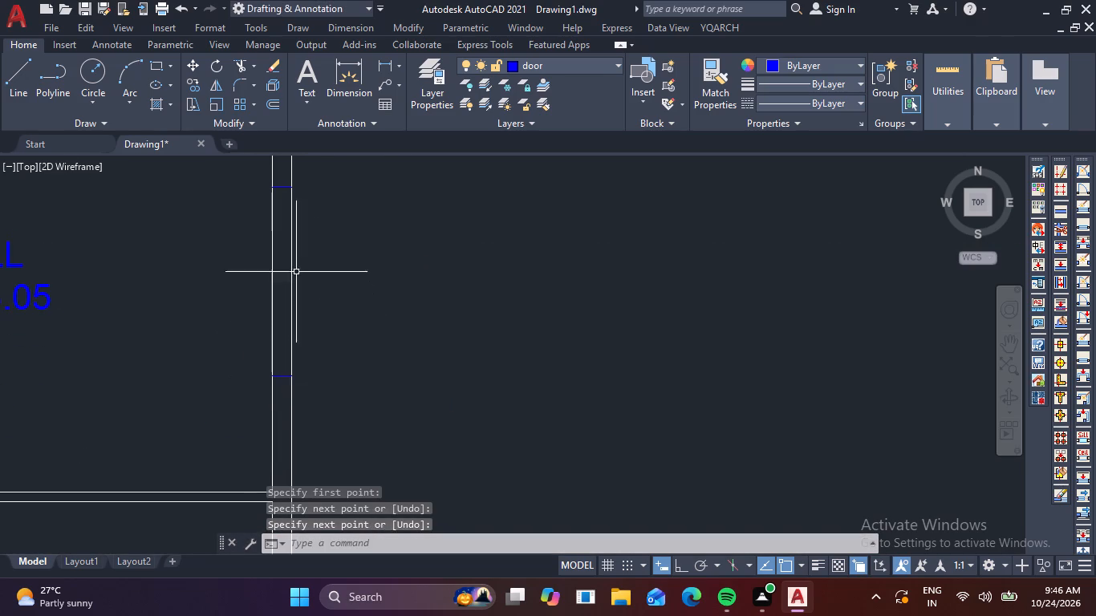
Join the midpoints of the hall's two window end lines with a centre line about 1.5 m long.
scroll(287, 213, up, 1)
key(space)
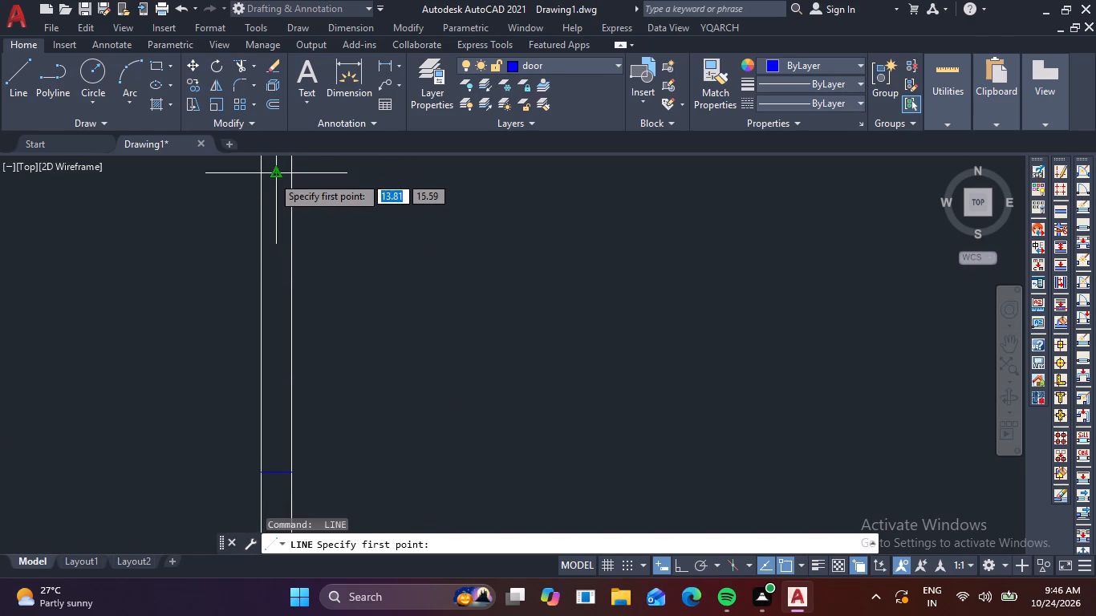
click(272, 176)
scroll(266, 327, down, 1)
scroll(268, 419, up, 1)
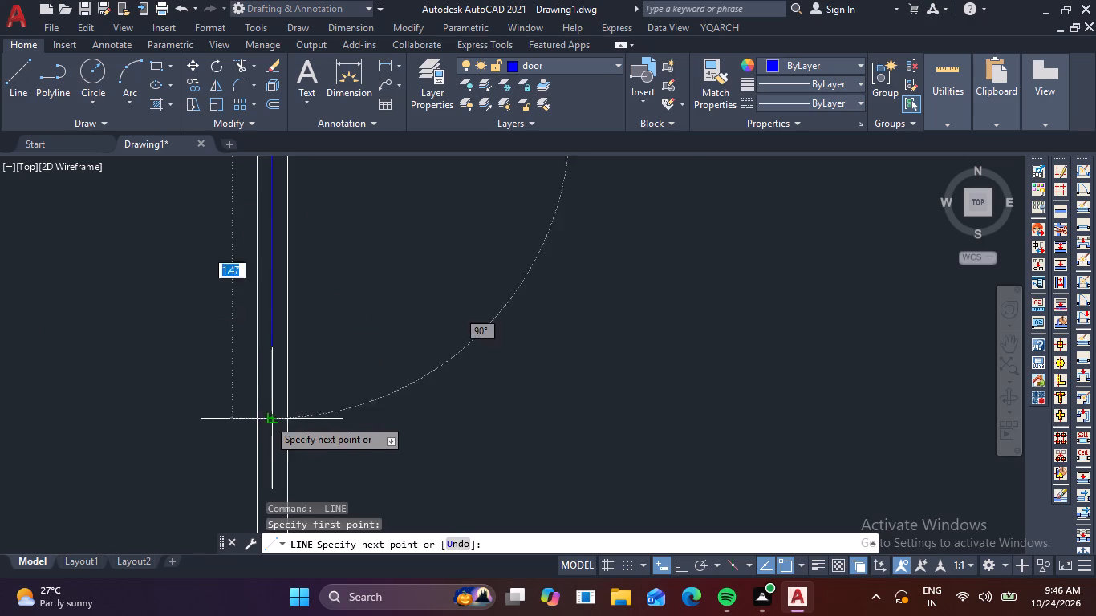
scroll(268, 419, up, 1)
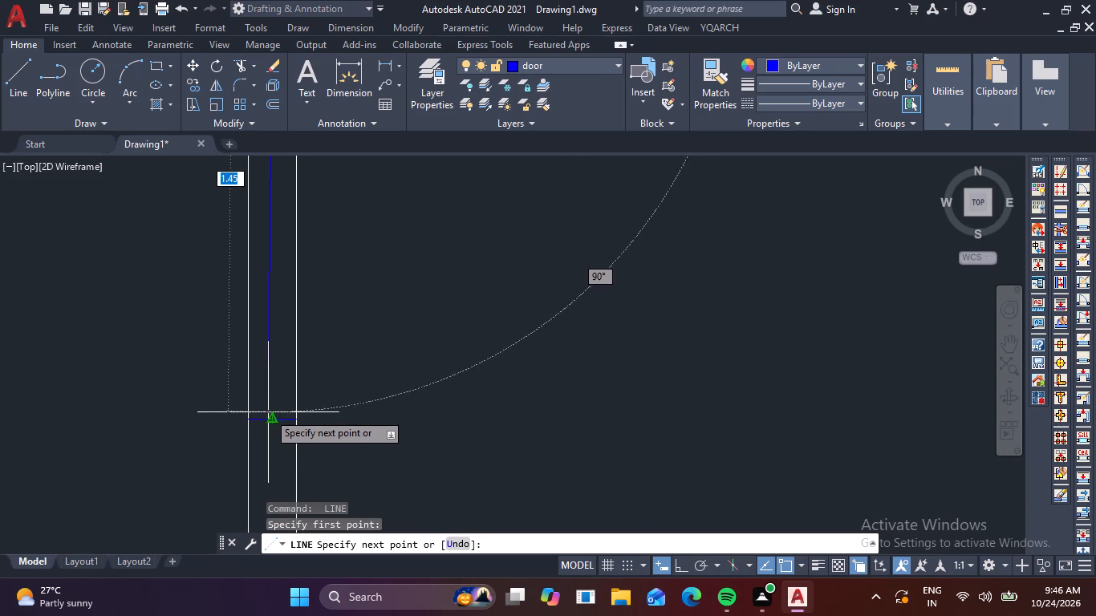
click(270, 420)
key(space)
Draw two short lines across the thickness of the kitchen's right outer wall as window ends.
scroll(270, 420, down, 3)
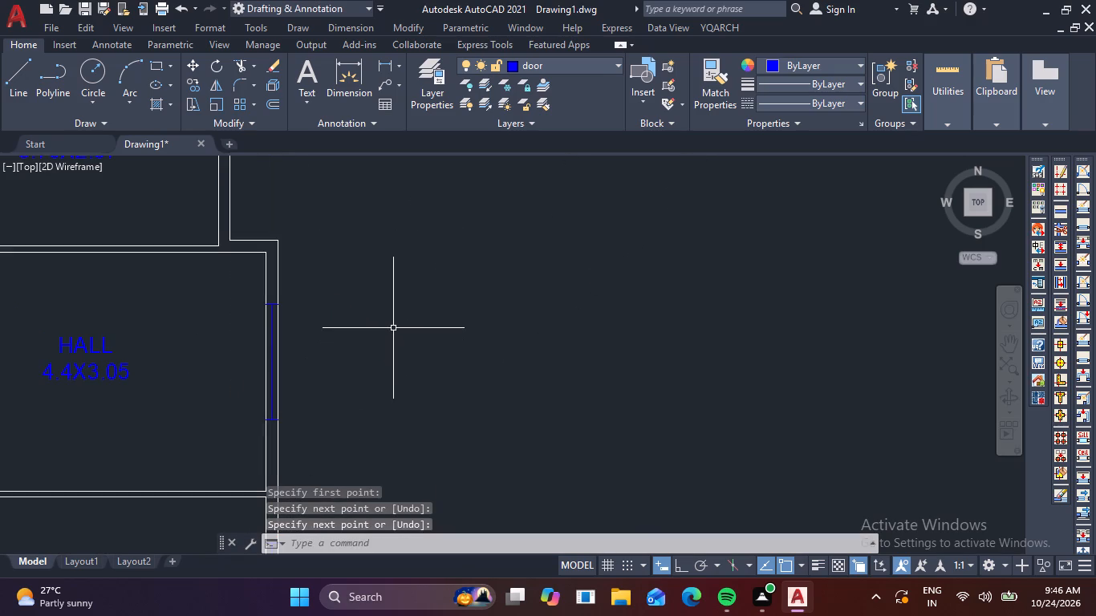
middle_drag(375, 294, 398, 476)
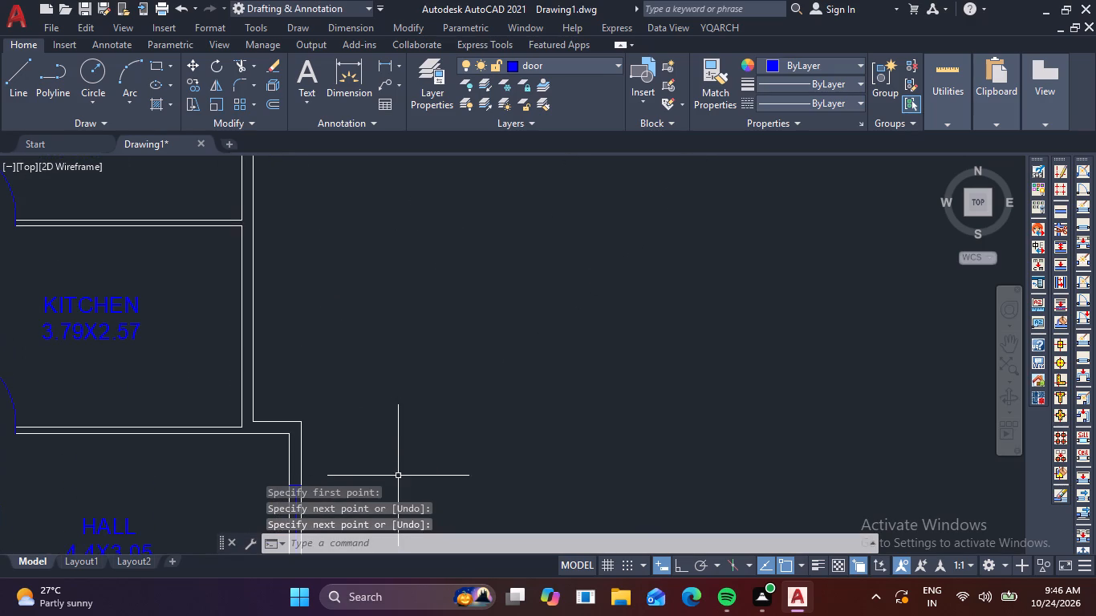
key(space)
scroll(250, 387, up, 1)
click(250, 387)
click(232, 385)
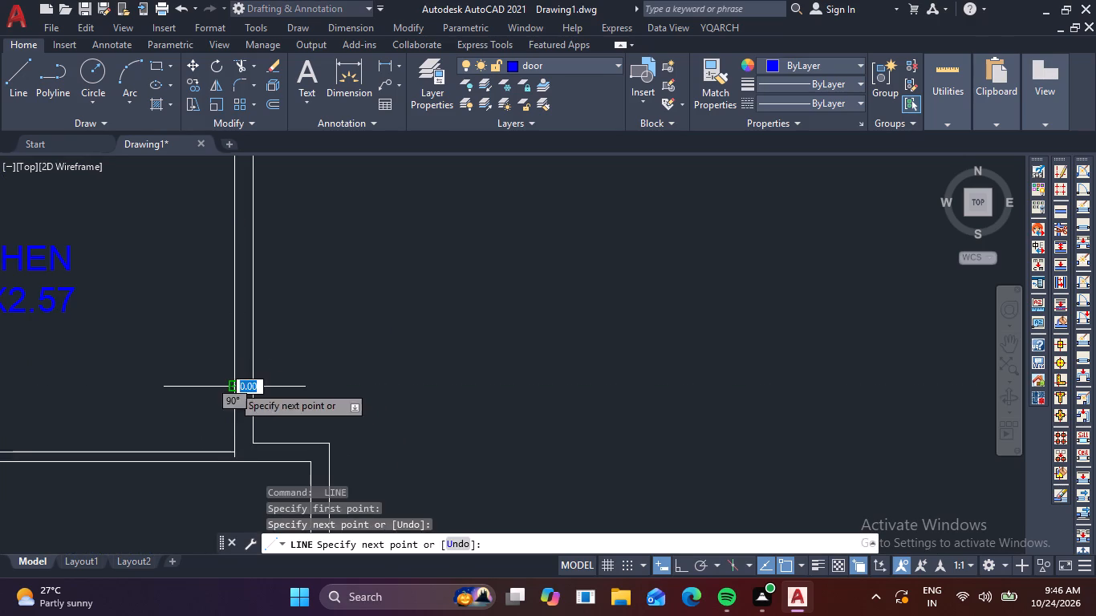
key(space)
middle_drag(289, 302, 295, 352)
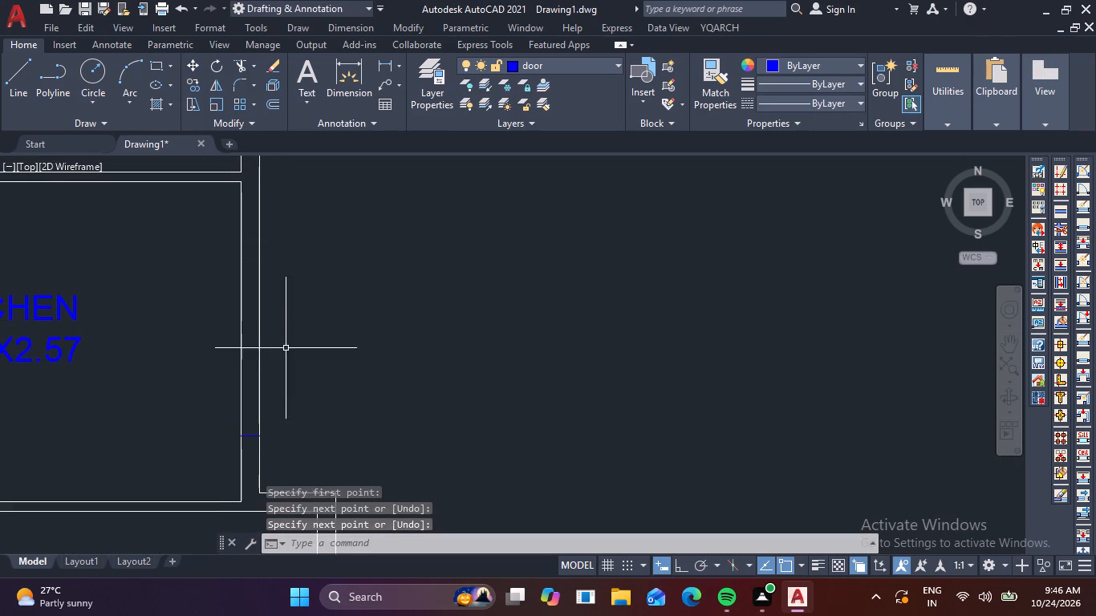
key(space)
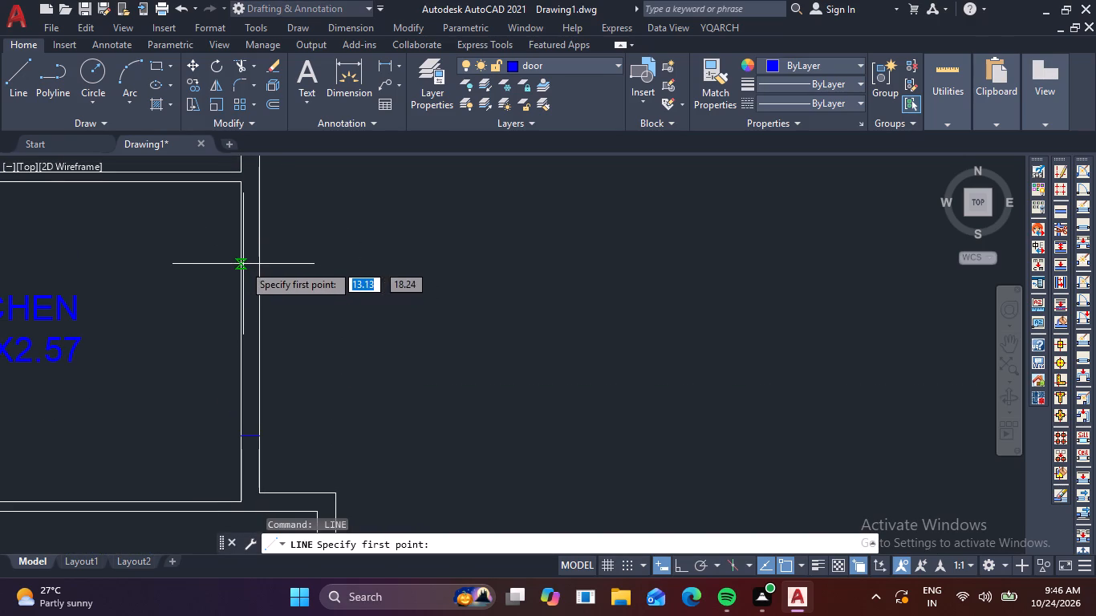
click(243, 264)
click(262, 264)
key(space)
Join the midpoints of the kitchen's two window end lines with a centre line.
scroll(242, 271, up, 3)
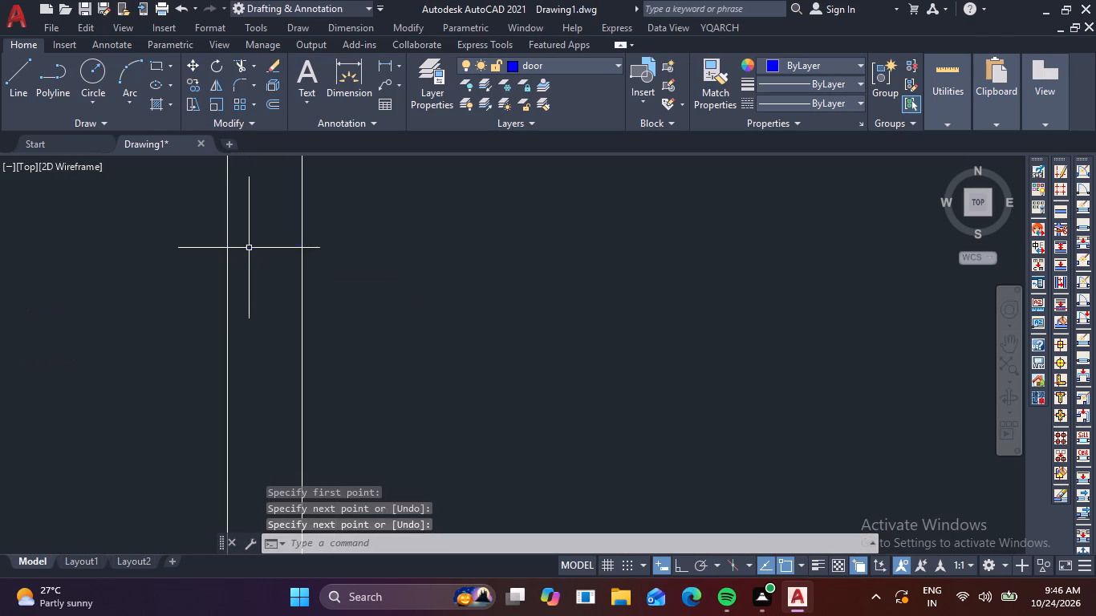
key(space)
click(267, 246)
scroll(294, 328, down, 2)
middle_drag(290, 353, 309, 196)
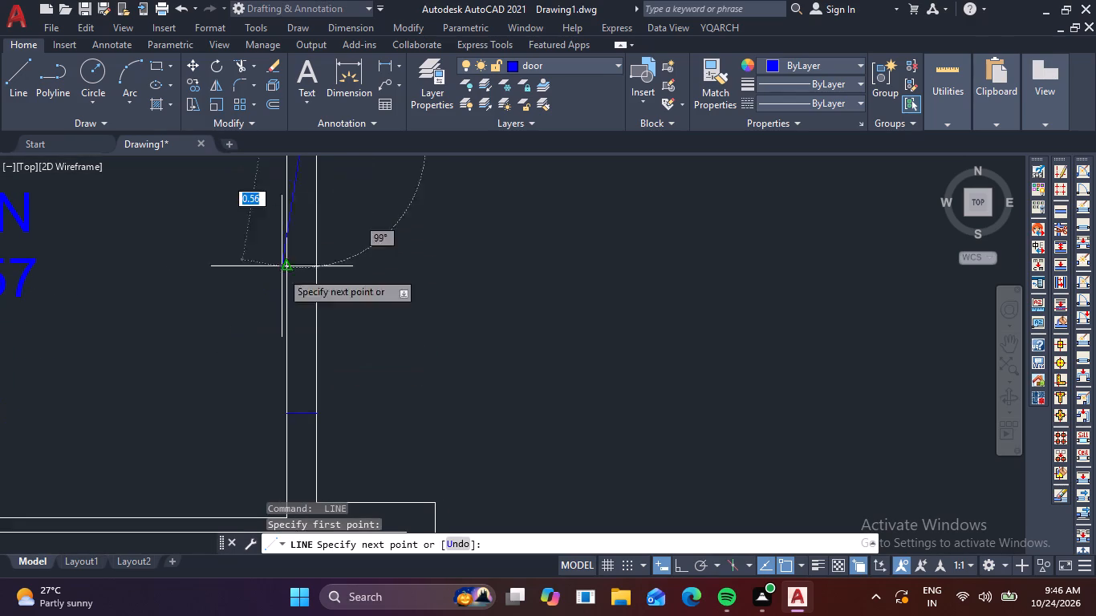
scroll(294, 426, up, 3)
click(310, 399)
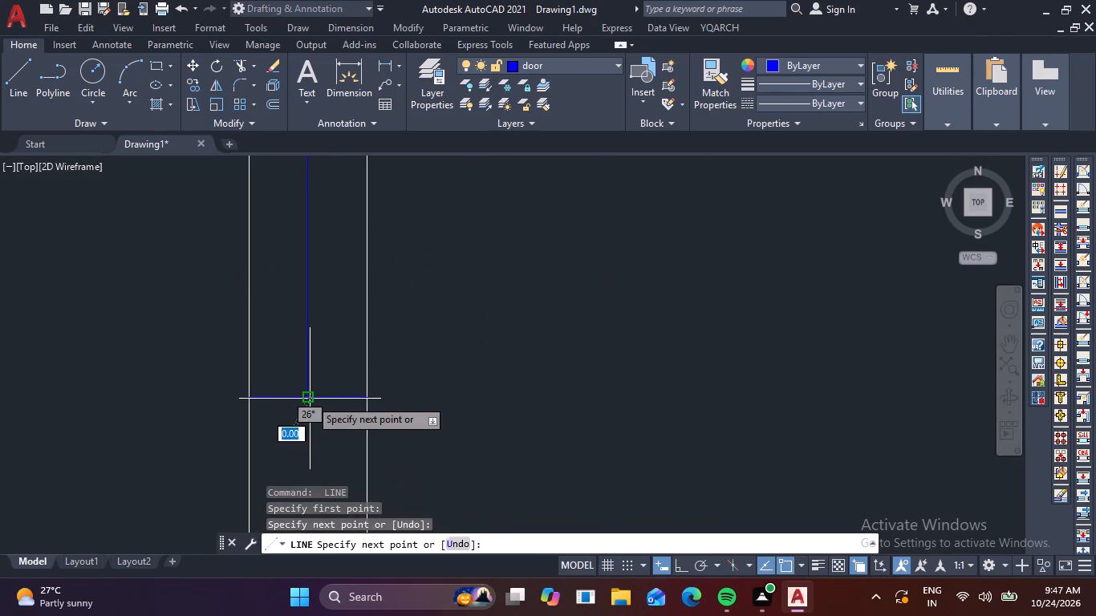
key(space)
Draw two window end lines across the bedroom's right outer wall, the upper one starting at the room's top inner corner.
scroll(310, 399, down, 4)
middle_drag(449, 280, 425, 447)
scroll(392, 364, down, 1)
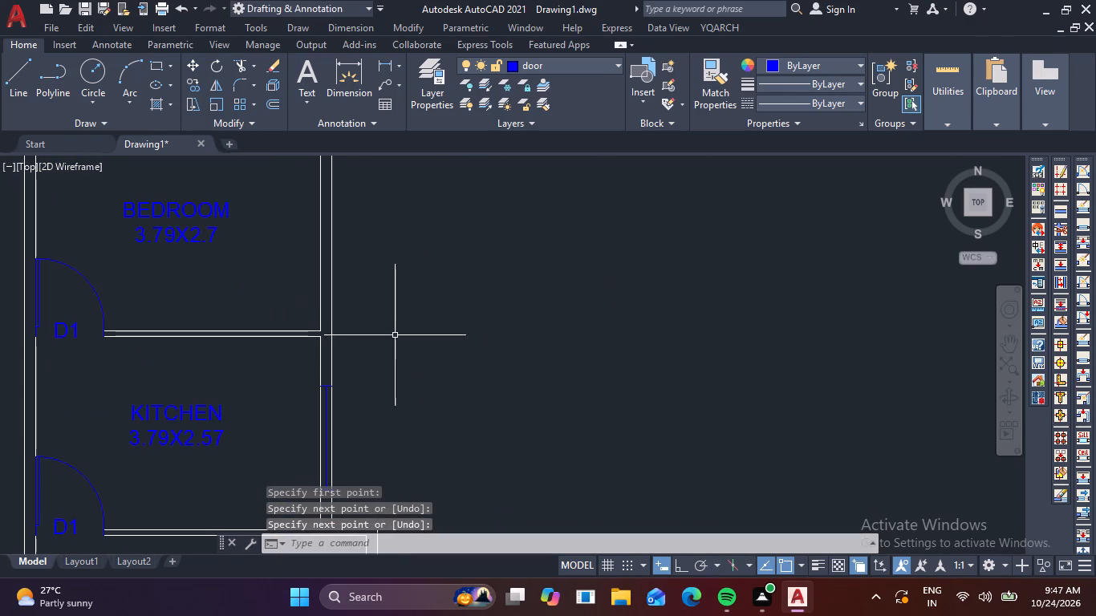
middle_drag(401, 290, 396, 401)
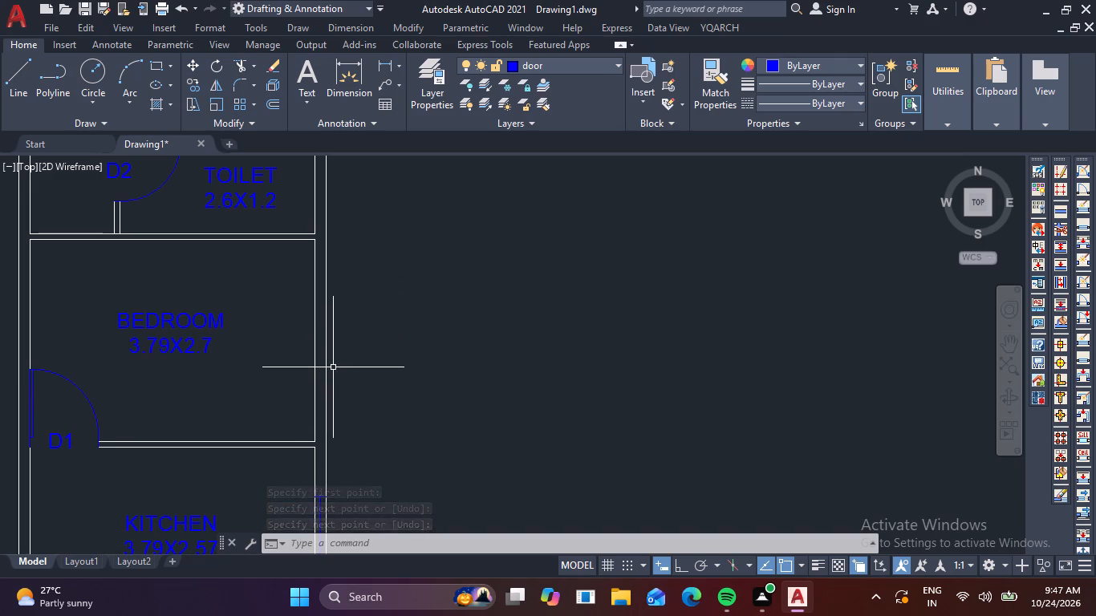
middle_drag(353, 335, 353, 406)
scroll(353, 406, up, 1)
key(space)
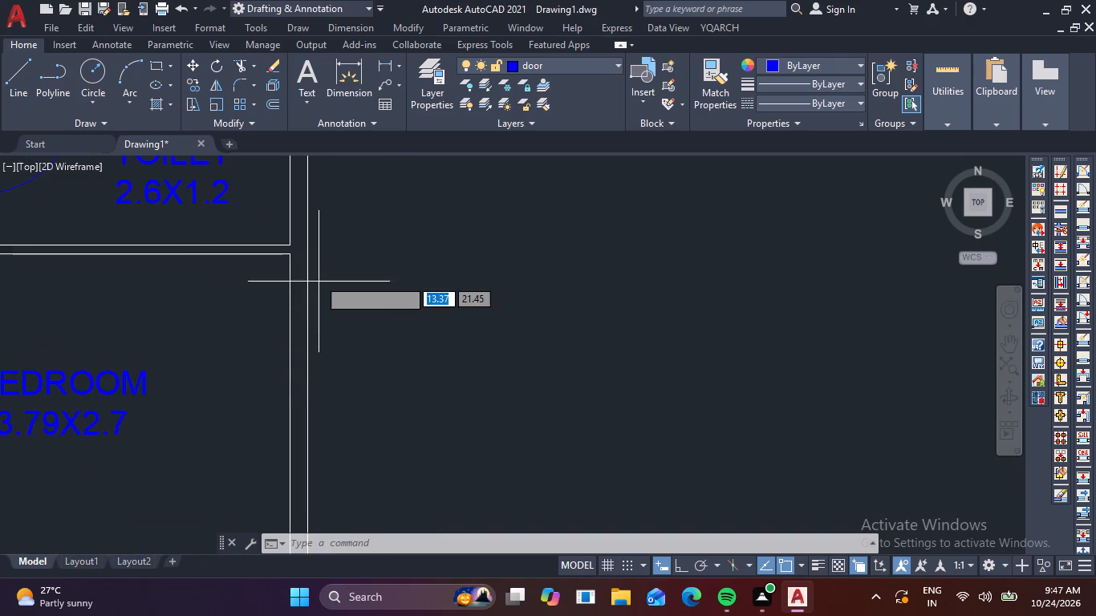
scroll(293, 254, up, 3)
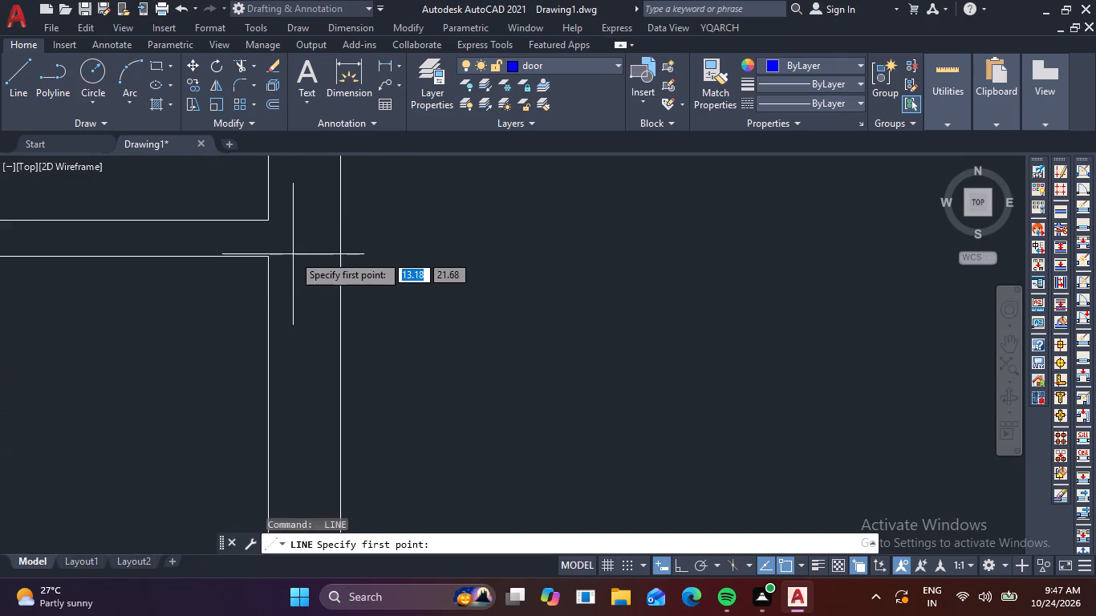
click(271, 260)
click(338, 260)
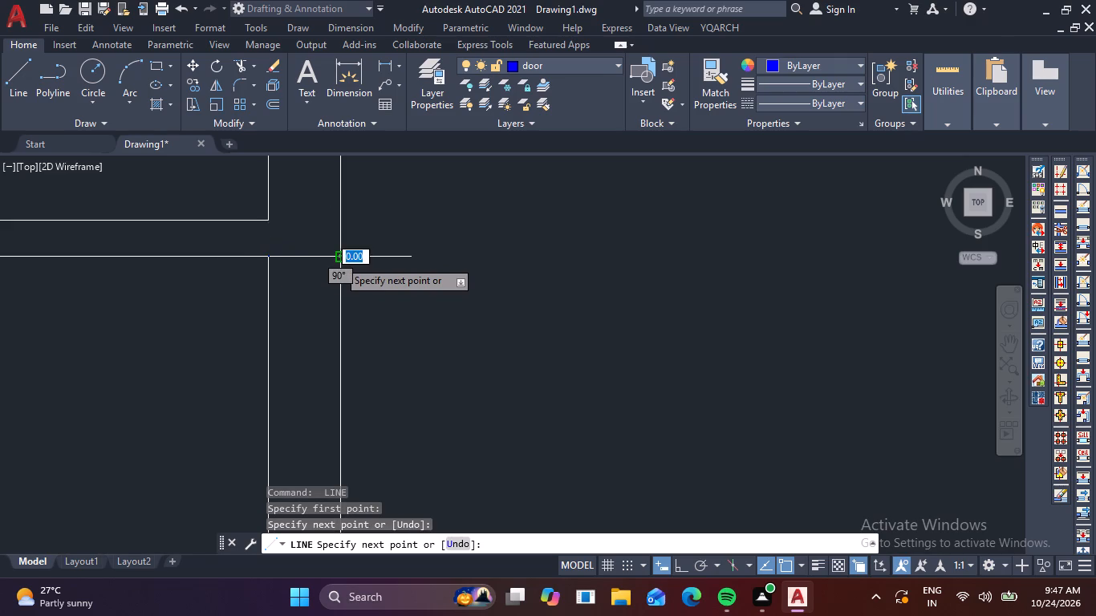
scroll(341, 273, down, 5)
key(space)
middle_drag(368, 354, 366, 326)
scroll(340, 318, up, 3)
key(space)
click(310, 408)
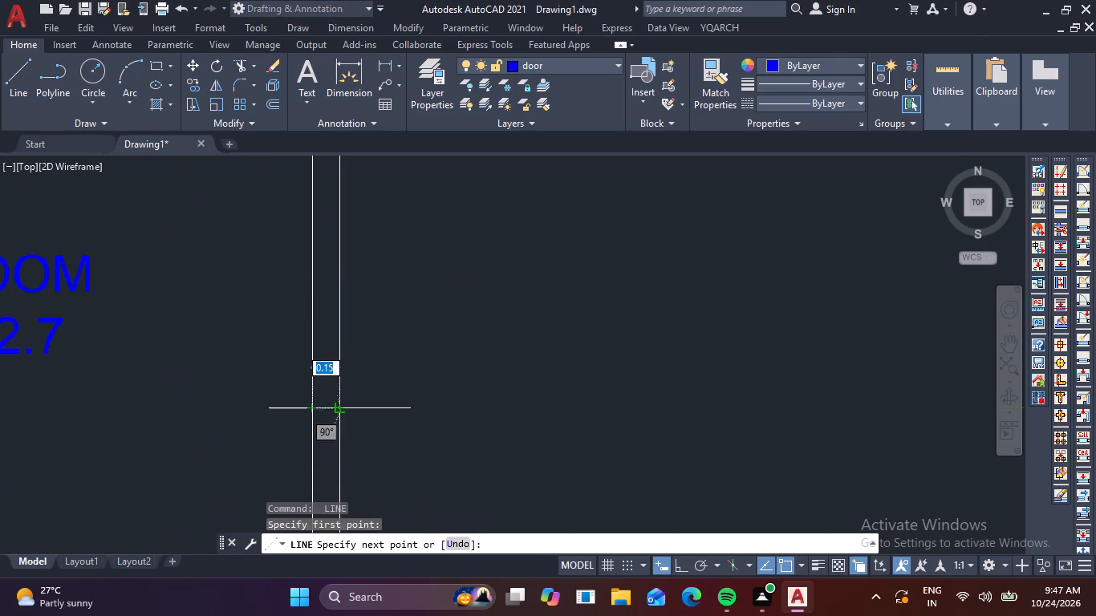
click(339, 408)
key(space)
Join the midpoints of the bedroom's two window end lines with a centre line.
scroll(328, 415, up, 2)
key(space)
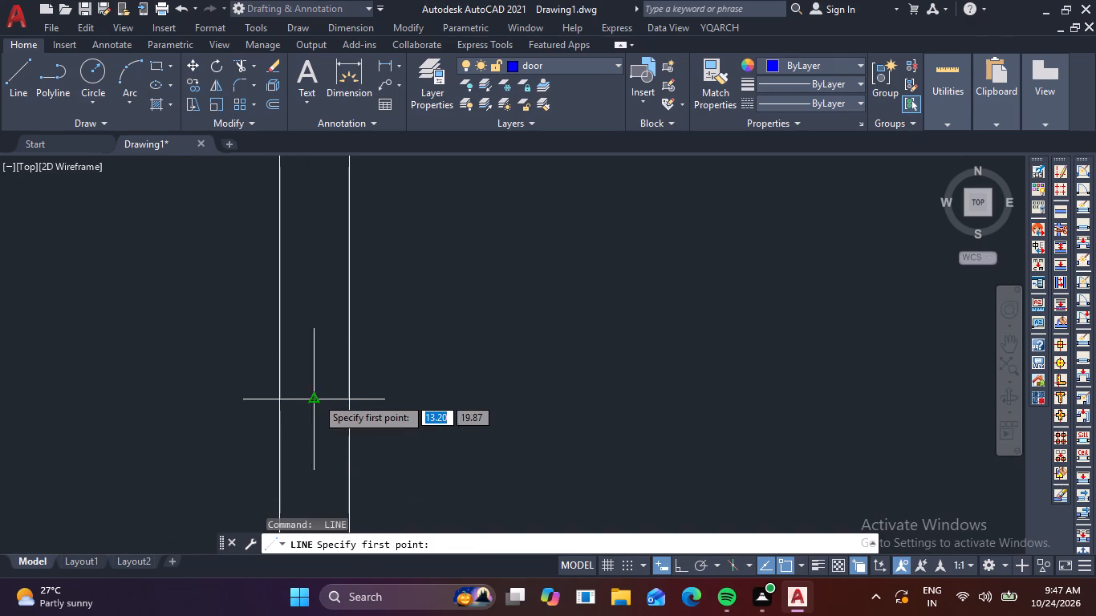
click(316, 397)
scroll(306, 314, down, 3)
middle_drag(309, 314, 307, 523)
scroll(302, 249, up, 2)
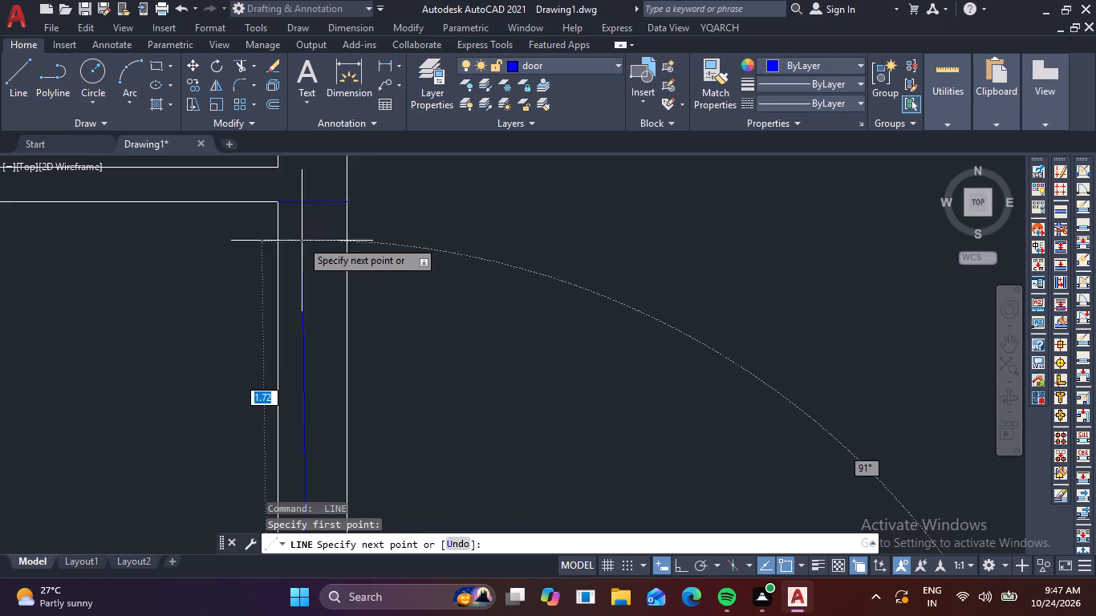
scroll(301, 237, up, 1)
click(321, 184)
key(space)
Draw two window end lines across the toilet's right outer wall, the upper one starting at the room's top inner corner.
scroll(320, 197, down, 3)
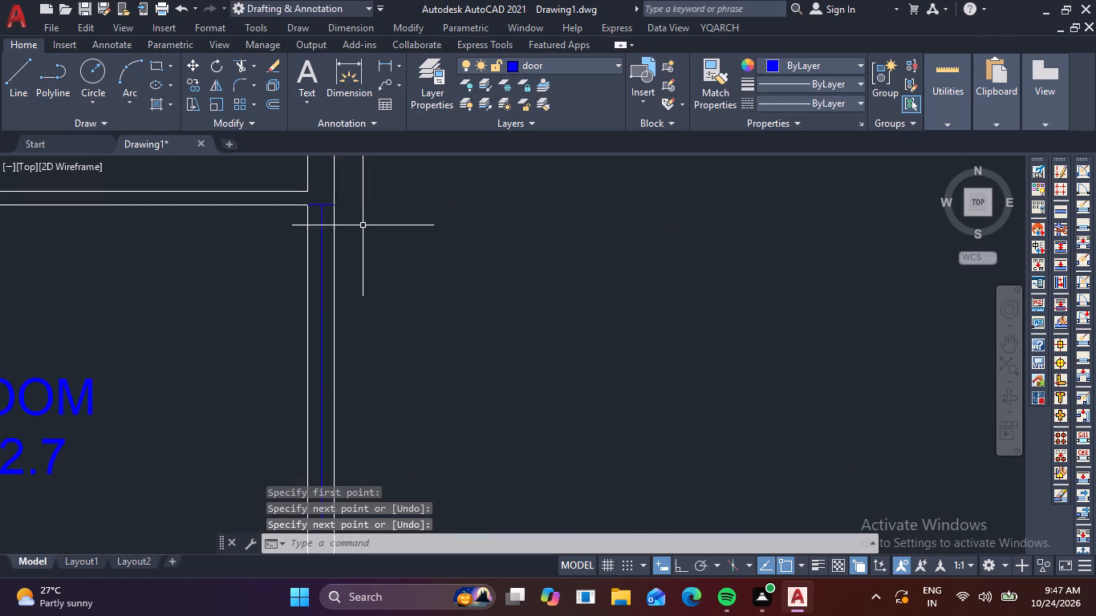
scroll(365, 225, down, 2)
middle_drag(420, 221, 395, 386)
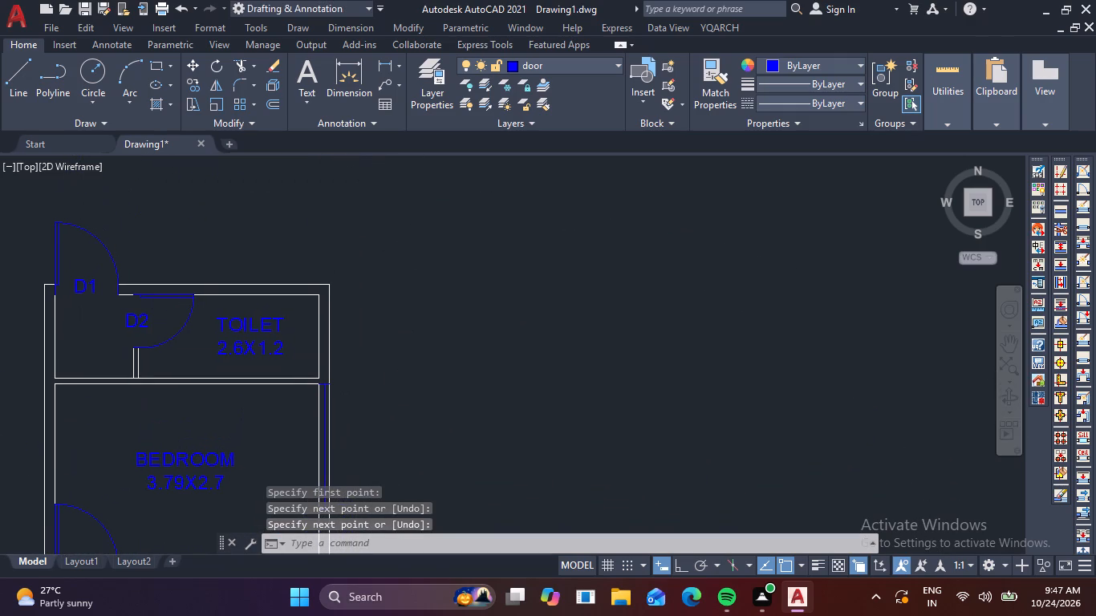
scroll(353, 357, up, 1)
middle_drag(363, 309, 354, 392)
key(space)
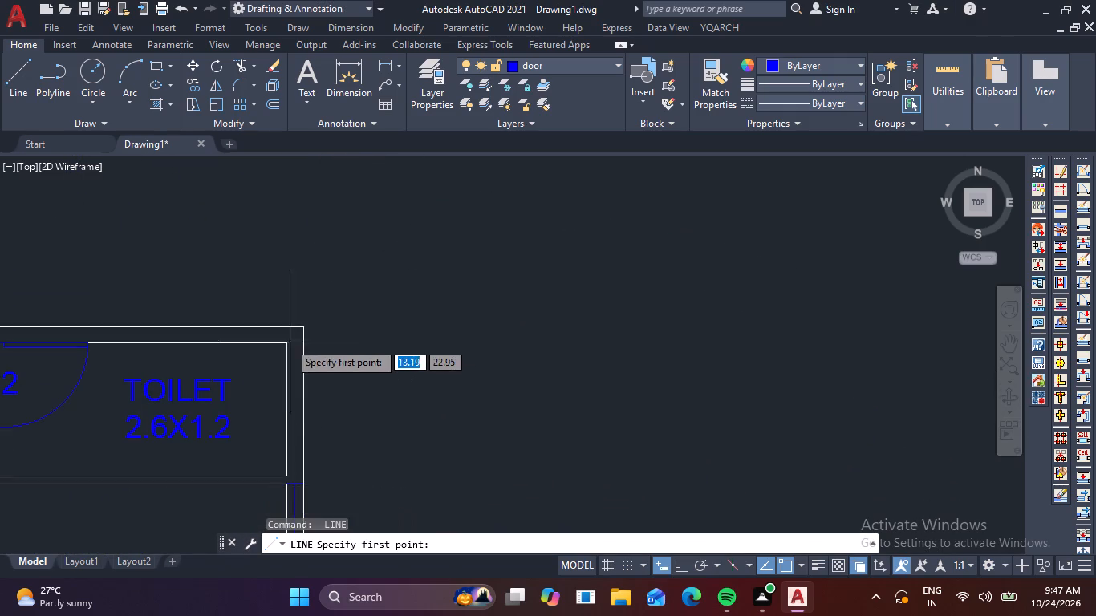
scroll(277, 338, up, 4)
click(315, 365)
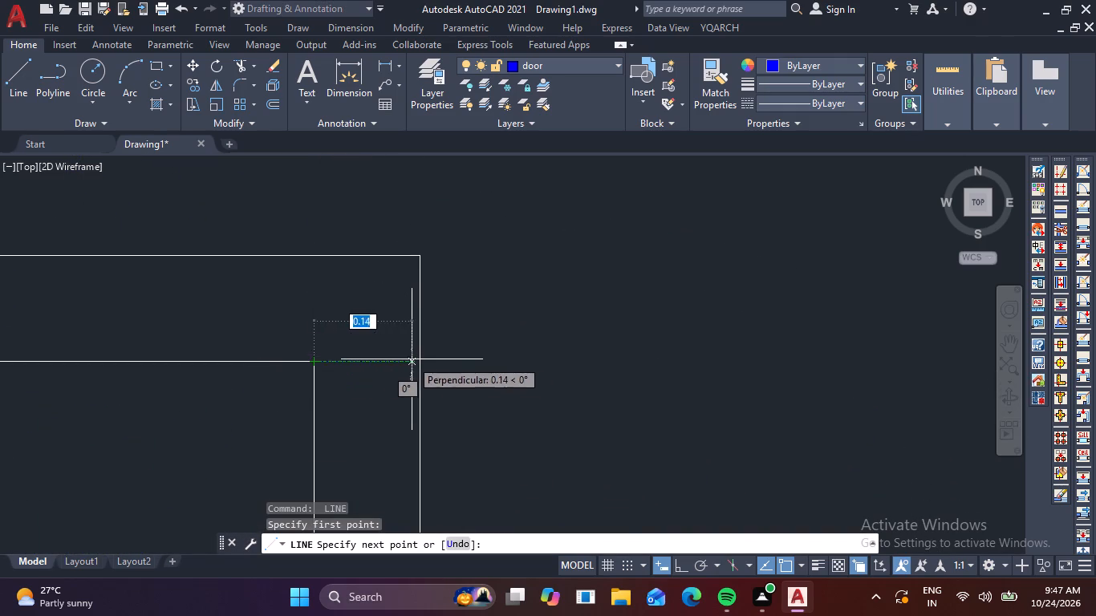
click(413, 362)
scroll(413, 362, down, 3)
key(space)
middle_drag(441, 395, 410, 278)
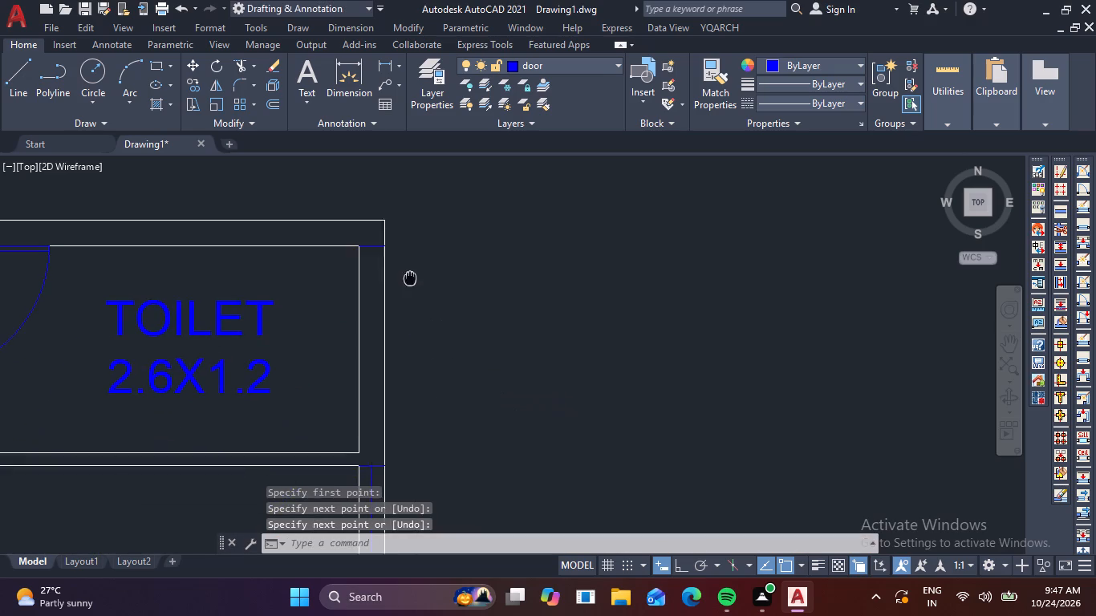
middle_drag(410, 278, 410, 274)
key(space)
scroll(365, 384, up, 2)
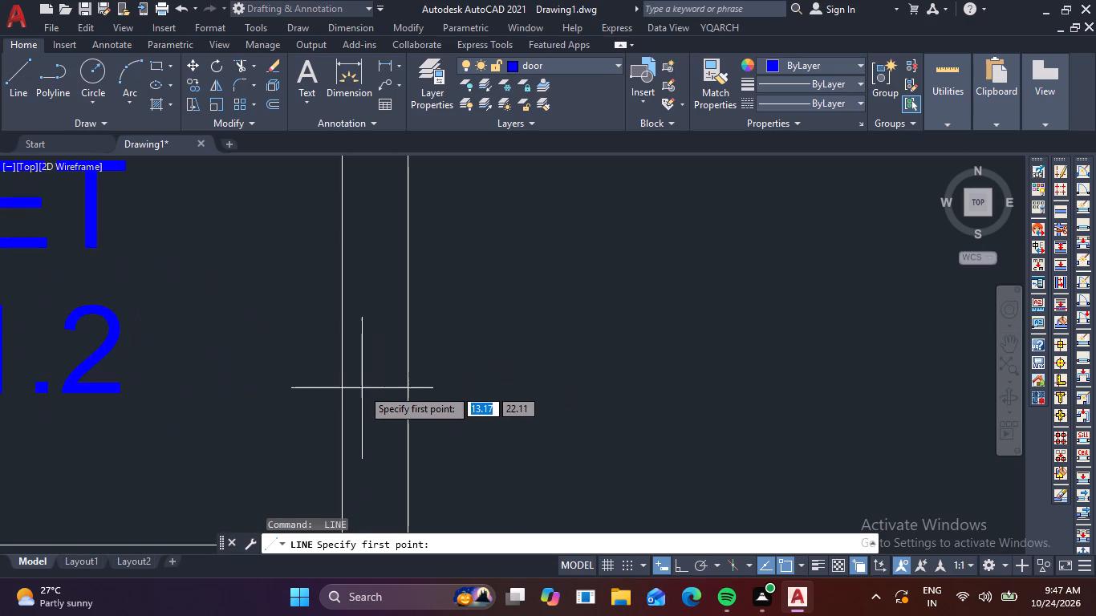
click(343, 433)
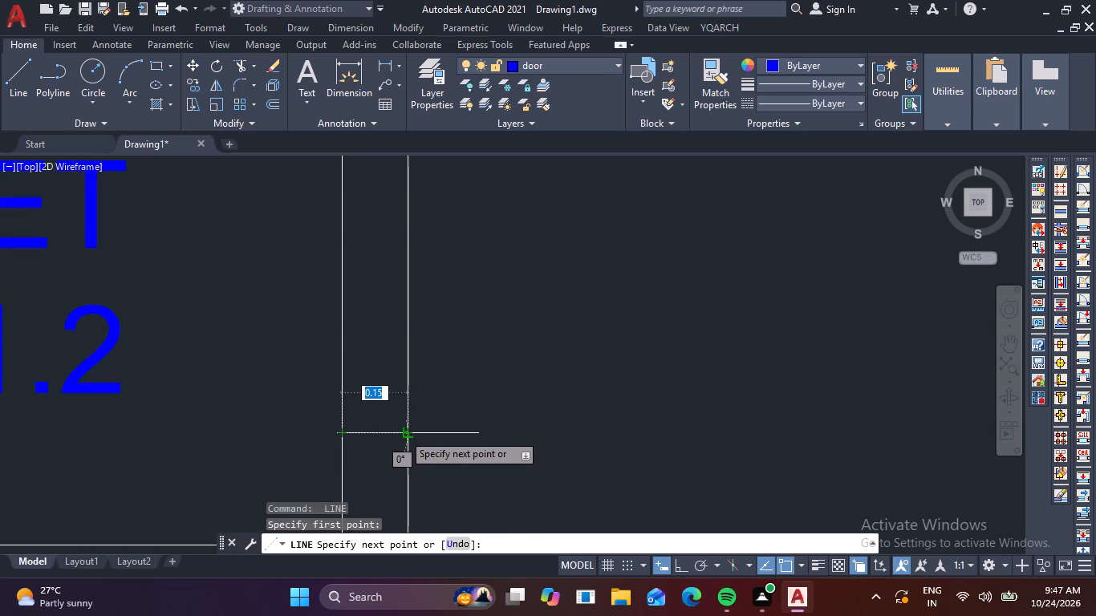
click(404, 432)
key(space)
Join the midpoints of the toilet's two window end lines with a centre line.
scroll(394, 441, down, 1)
key(space)
click(387, 435)
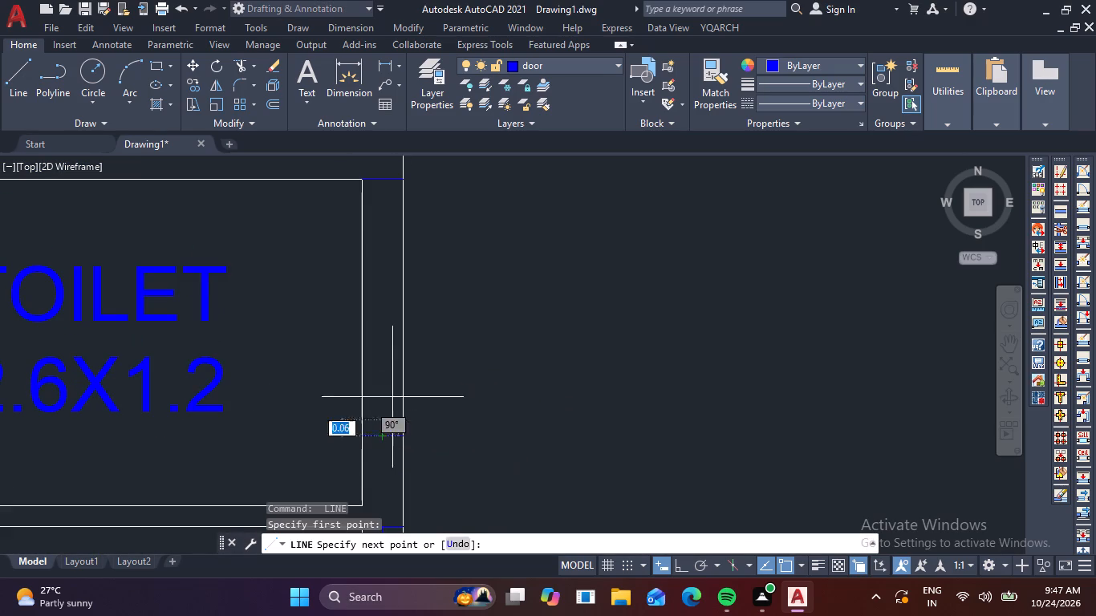
click(383, 181)
key(space)
scroll(379, 225, down, 3)
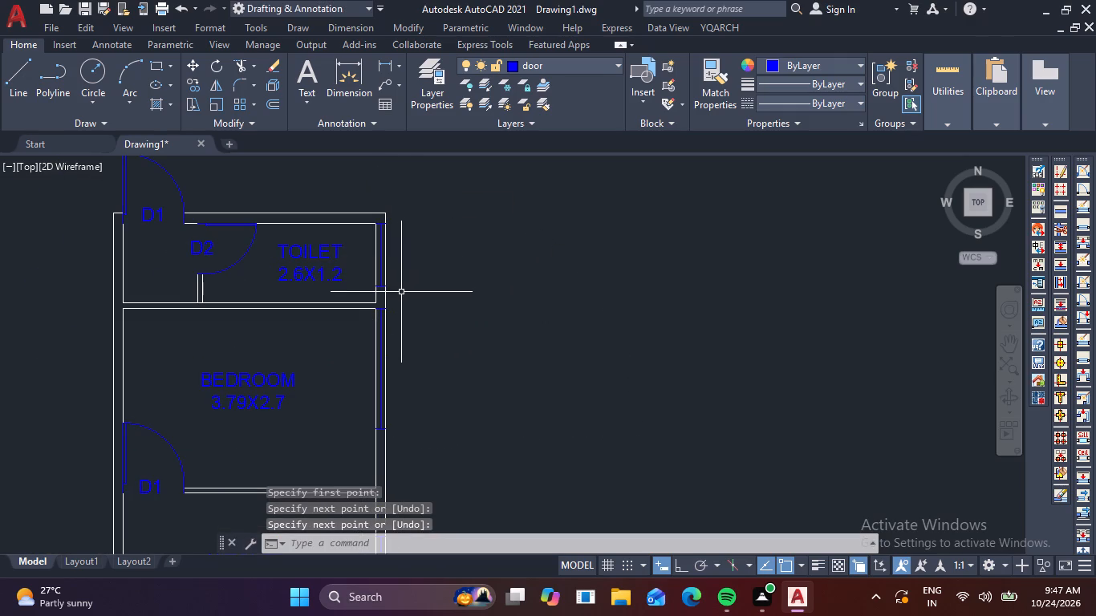
Draw two window end lines across the bedroom's left outer wall, one from the top inner corner and one above the D1 door.
middle_drag(310, 330, 366, 233)
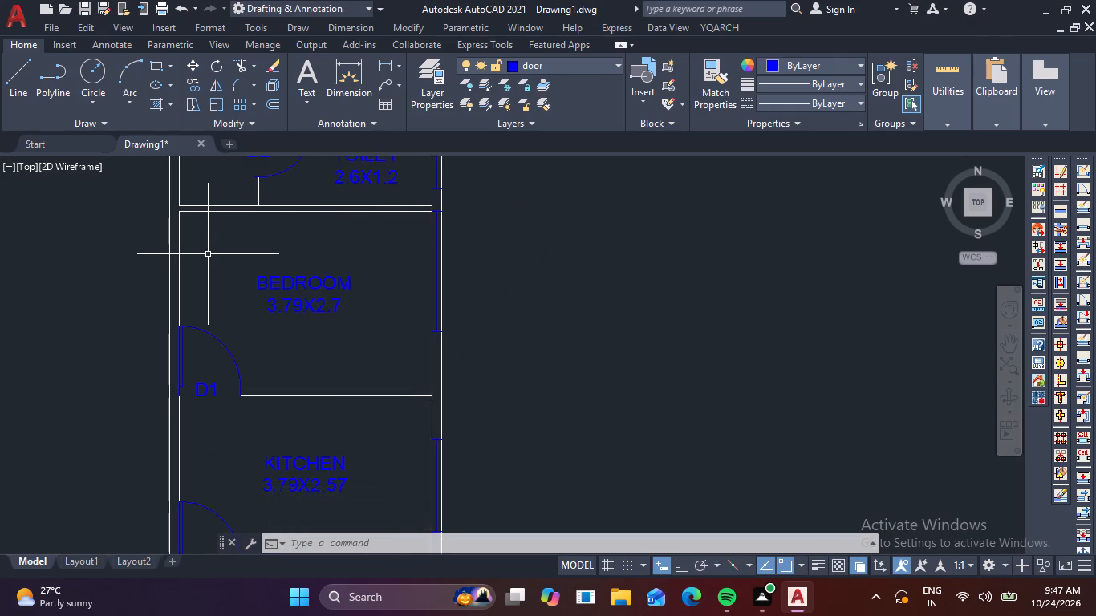
scroll(196, 230, up, 3)
middle_drag(213, 233, 278, 369)
key(space)
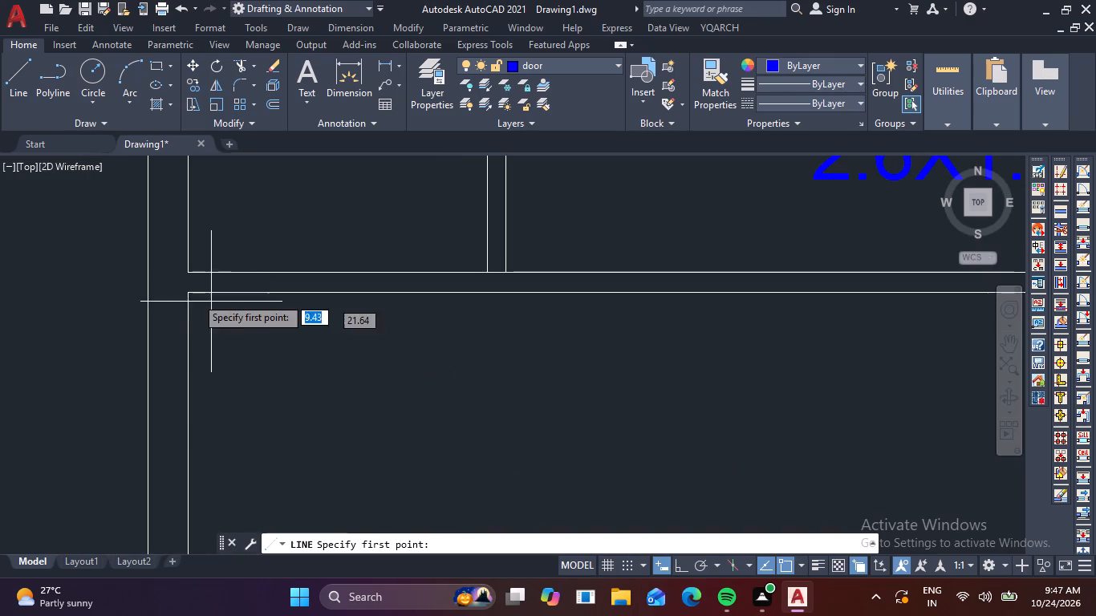
click(187, 295)
click(144, 290)
key(space)
scroll(152, 294, down, 1)
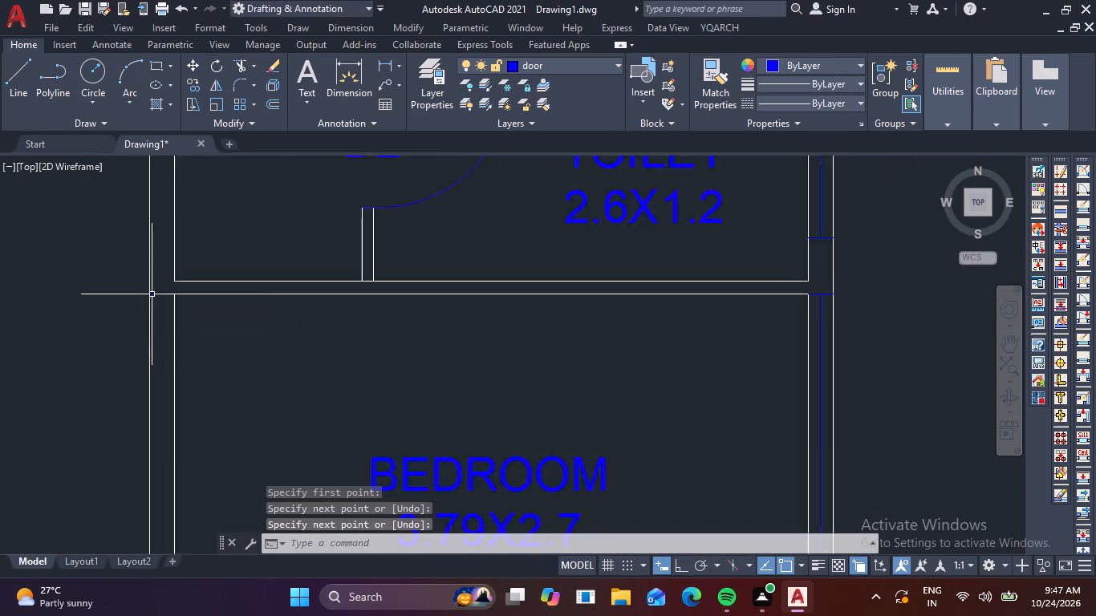
scroll(152, 296, down, 2)
middle_drag(207, 339, 215, 318)
scroll(209, 334, up, 2)
middle_drag(167, 323, 252, 334)
key(space)
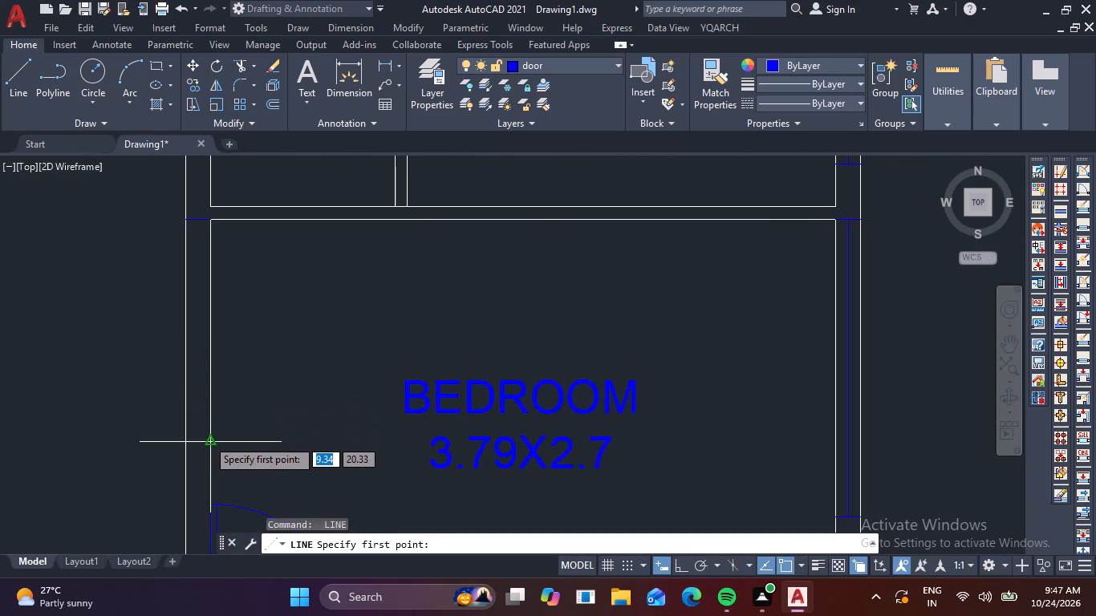
click(211, 442)
click(181, 445)
key(space)
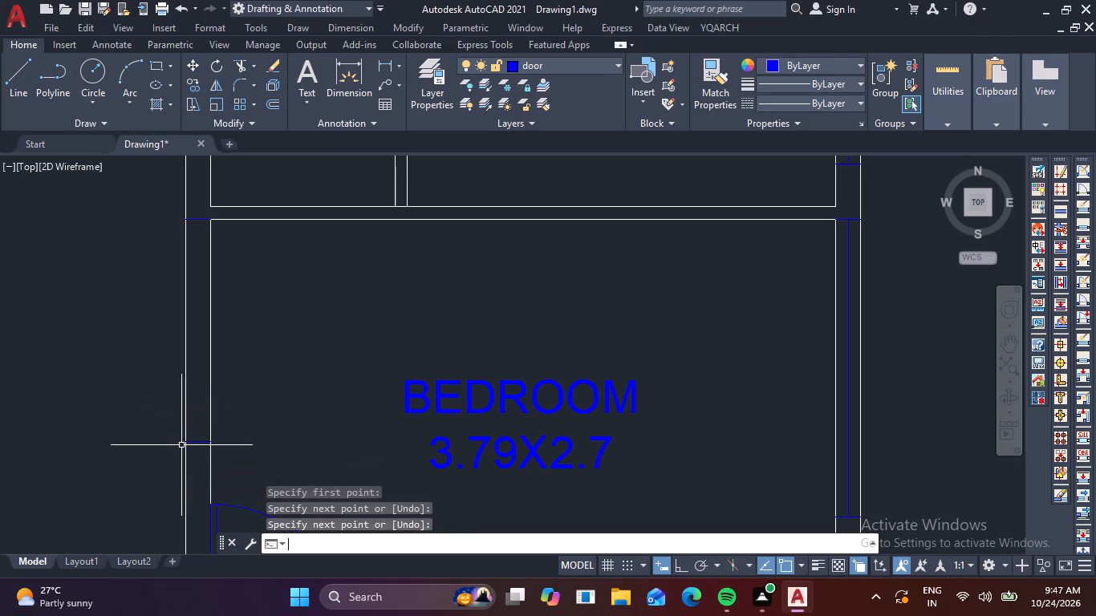
Join the midpoints of the end lines of the bedroom's left-wall window with a centre line.
scroll(197, 442, up, 2)
key(space)
click(193, 441)
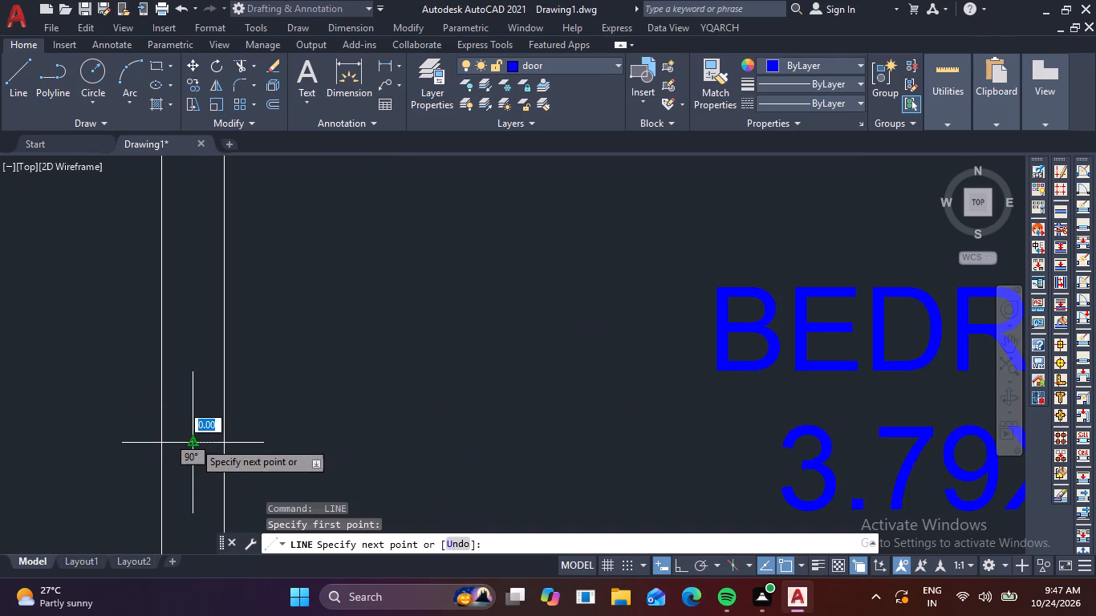
scroll(214, 323, down, 1)
middle_drag(212, 322, 205, 483)
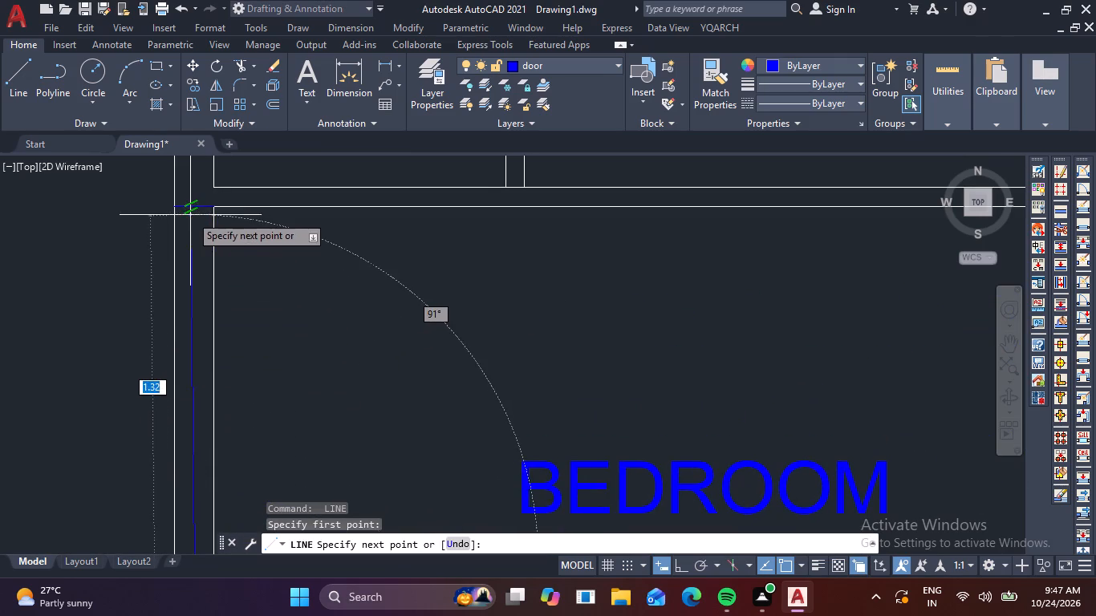
click(192, 207)
key(space)
scroll(192, 207, down, 3)
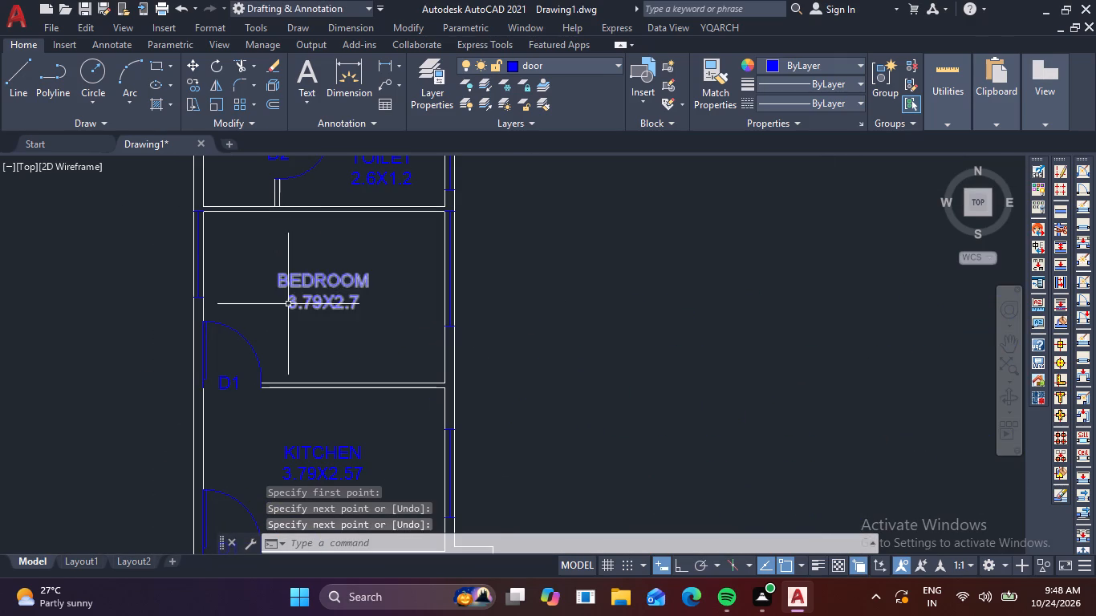
Draw two window end lines across the kitchen's left outer wall, one at the room's top inner edge and one above its D1 door.
middle_drag(287, 317, 294, 270)
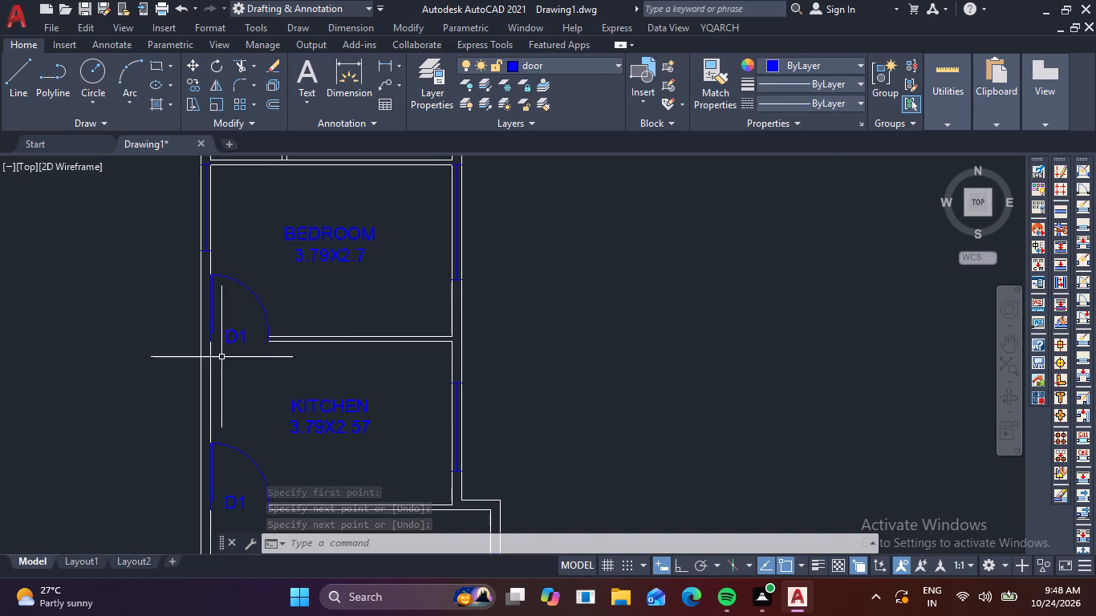
scroll(215, 355, up, 2)
key(space)
scroll(197, 326, up, 3)
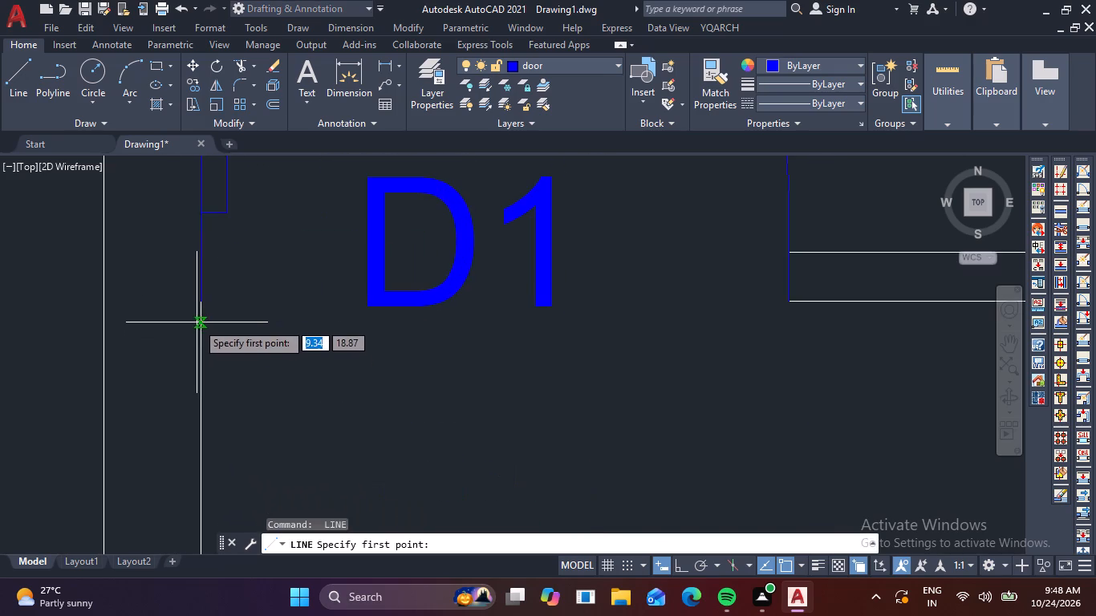
click(202, 302)
click(99, 301)
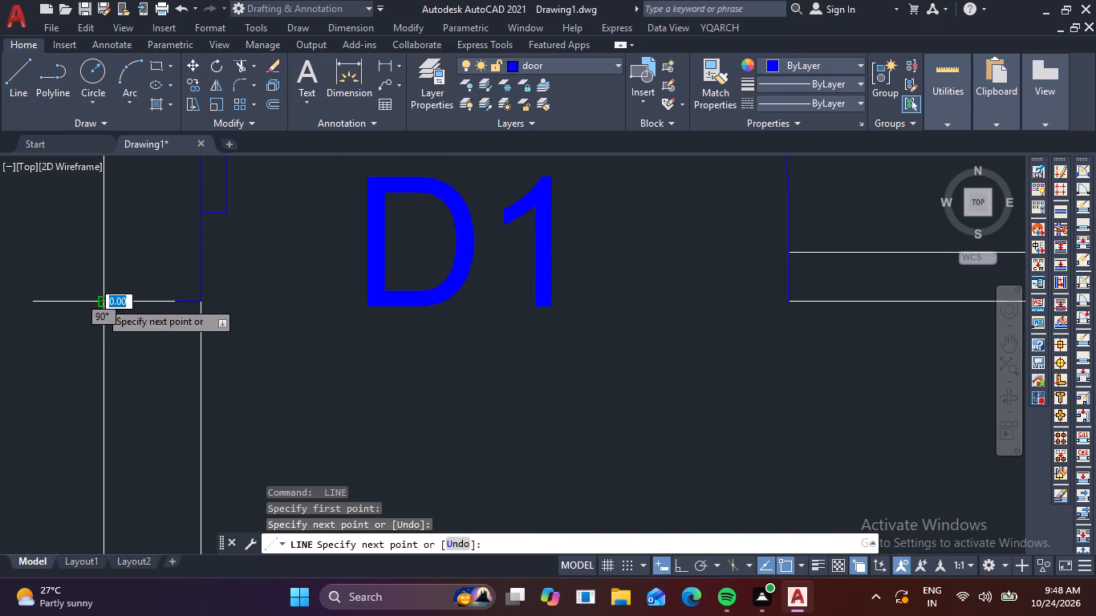
key(space)
scroll(97, 313, down, 4)
middle_drag(135, 360, 163, 296)
scroll(135, 330, up, 2)
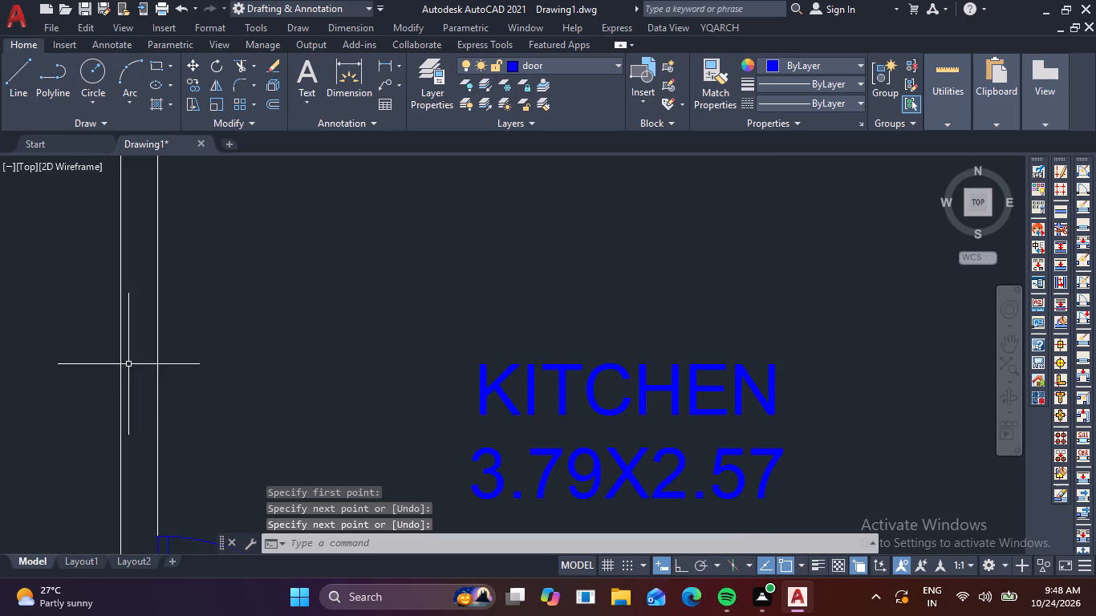
scroll(151, 355, down, 1)
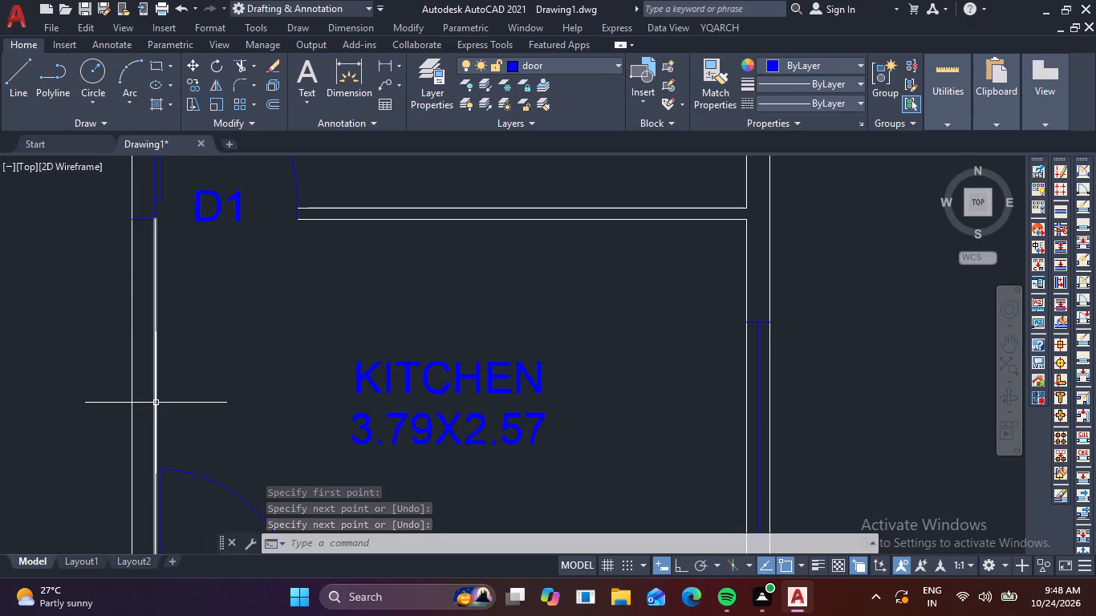
key(space)
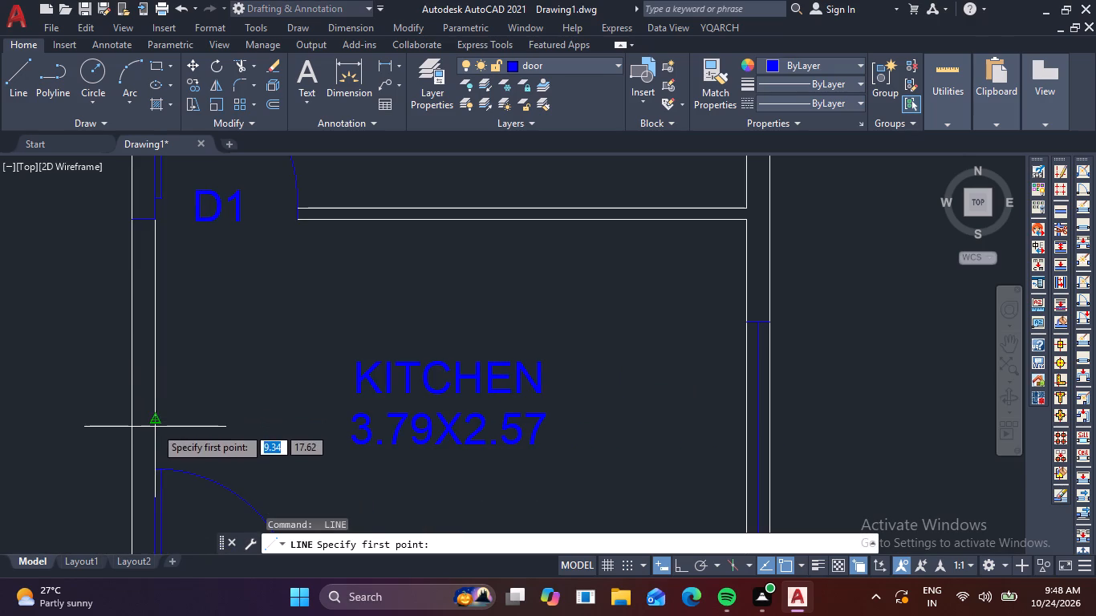
click(153, 418)
click(135, 417)
key(space)
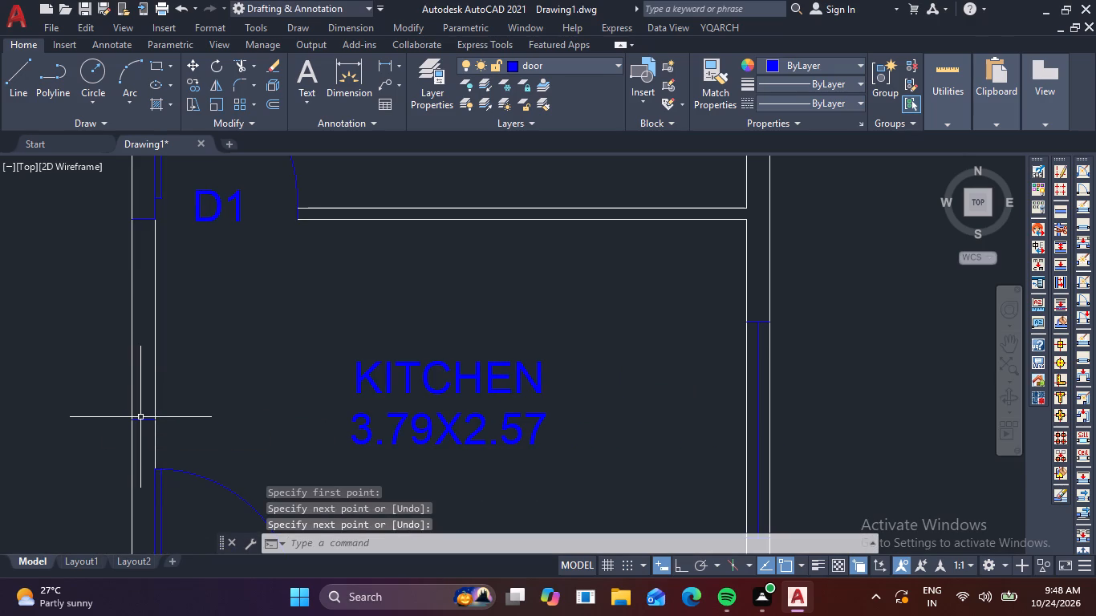
Join the midpoints of the end lines of the kitchen's left-wall window with a centre line.
scroll(141, 417, up, 2)
key(space)
click(140, 427)
scroll(150, 355, down, 3)
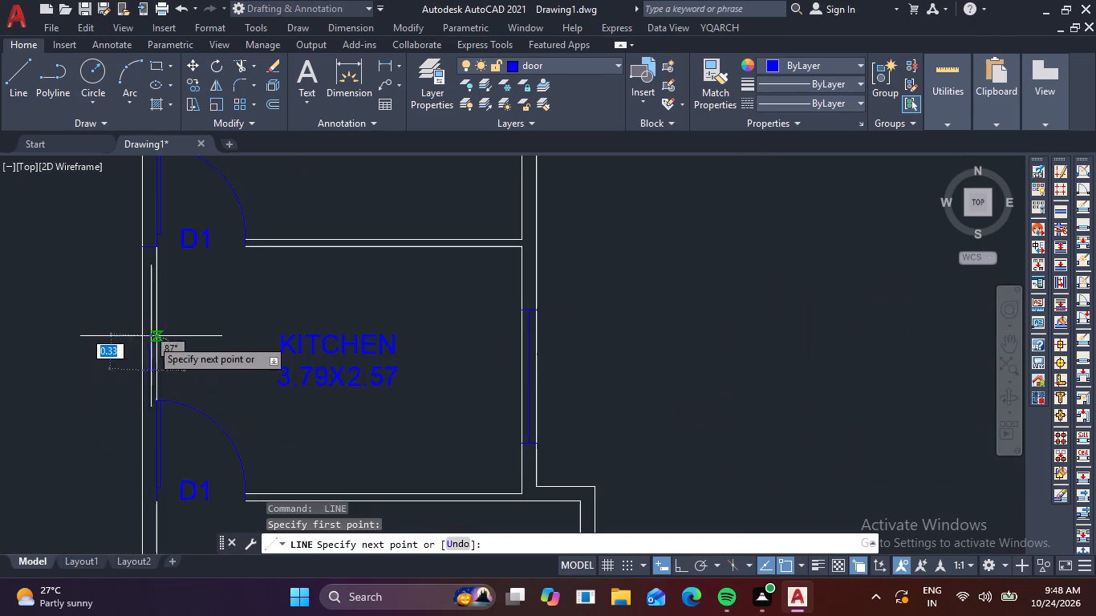
middle_drag(148, 319, 147, 404)
scroll(147, 405, up, 4)
middle_drag(144, 268, 133, 488)
click(132, 355)
key(space)
scroll(132, 363, down, 3)
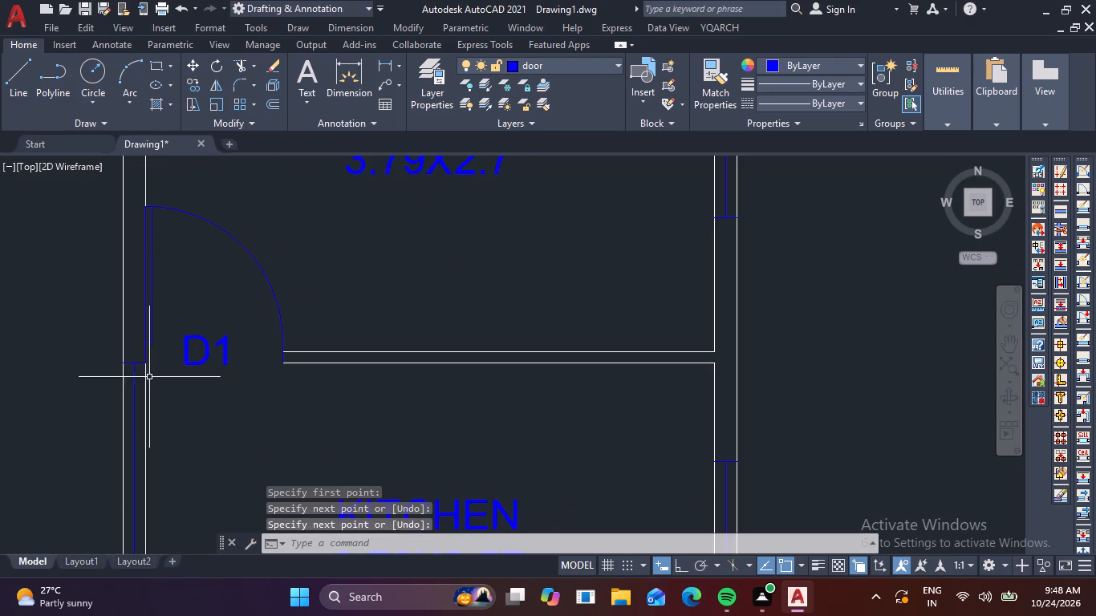
Draw two window end lines across the hall's left outer wall, one at the room's top inner edge and one above its D1 door.
scroll(185, 411, down, 1)
middle_drag(192, 426, 224, 286)
scroll(224, 290, down, 1)
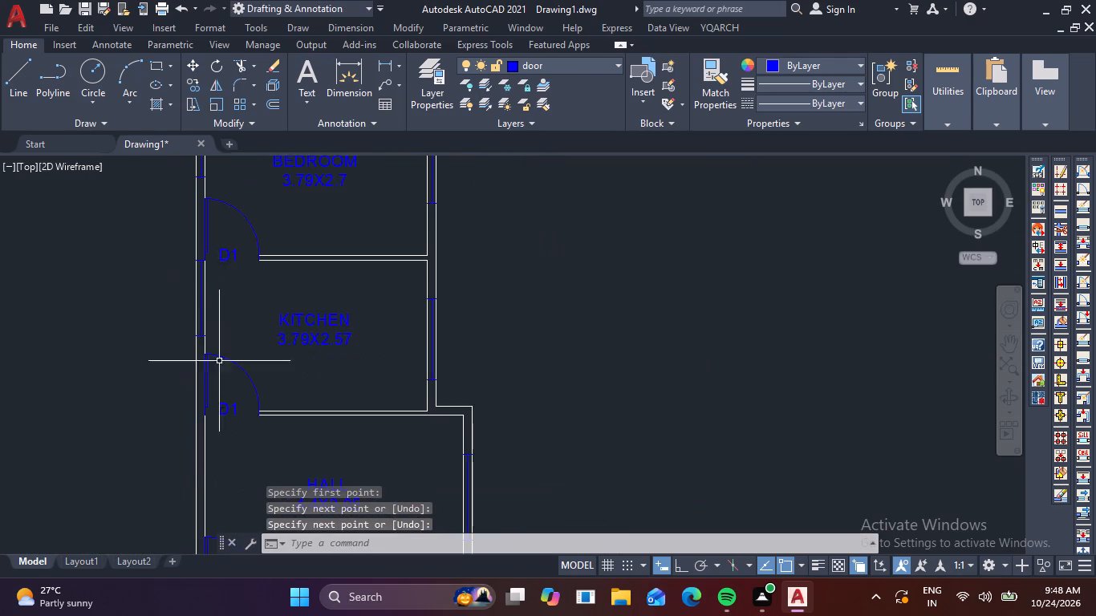
scroll(221, 372, down, 1)
middle_drag(231, 413, 239, 338)
scroll(215, 339, up, 1)
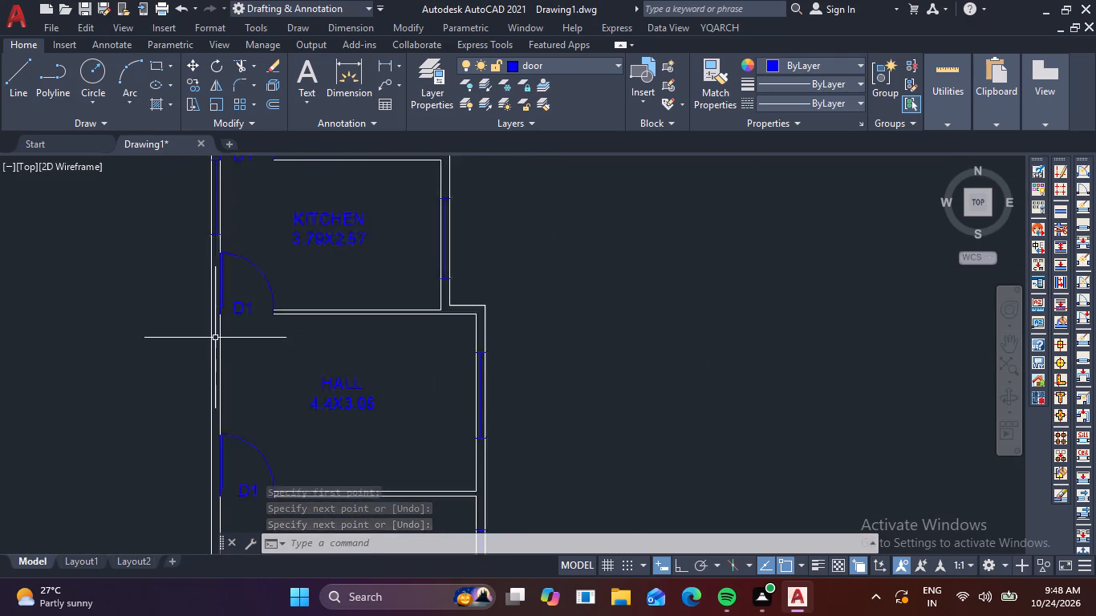
scroll(215, 338, up, 1)
key(space)
scroll(221, 310, up, 2)
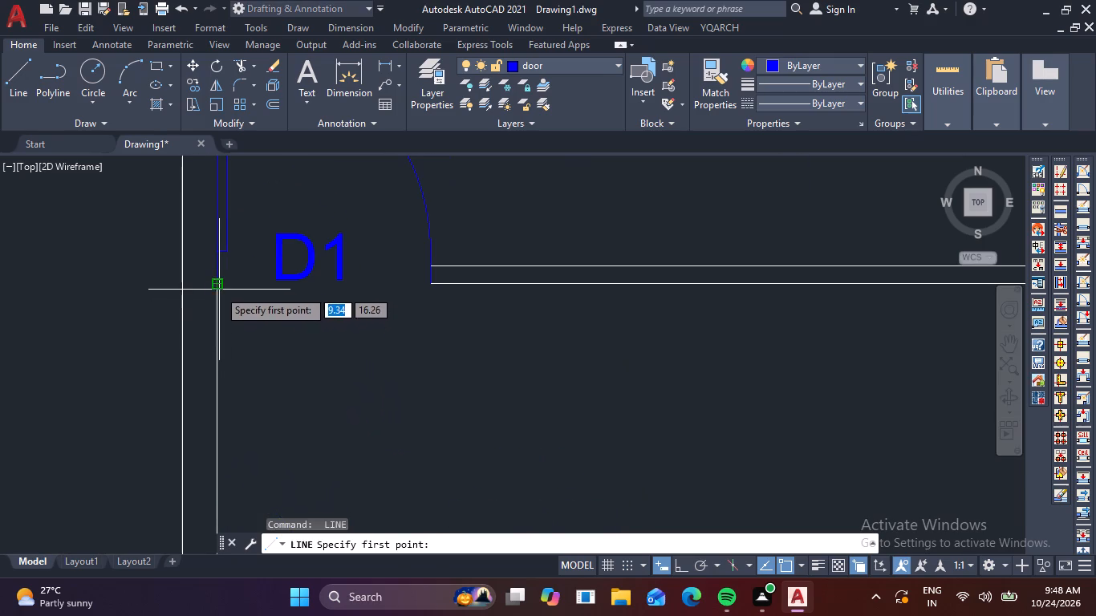
click(214, 288)
click(181, 286)
key(space)
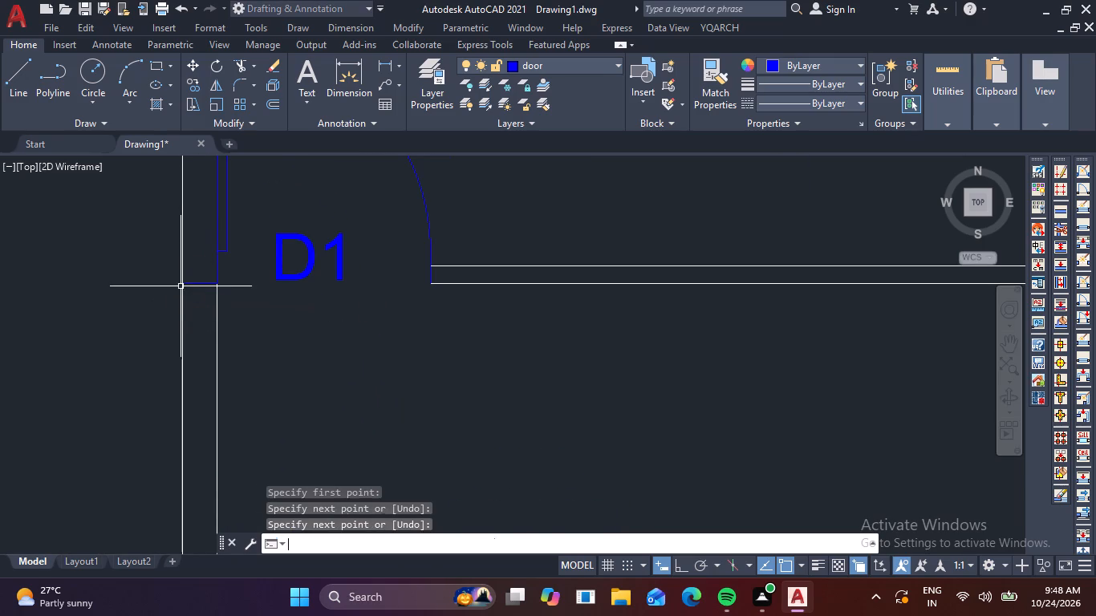
scroll(181, 286, down, 1)
middle_drag(219, 365, 248, 282)
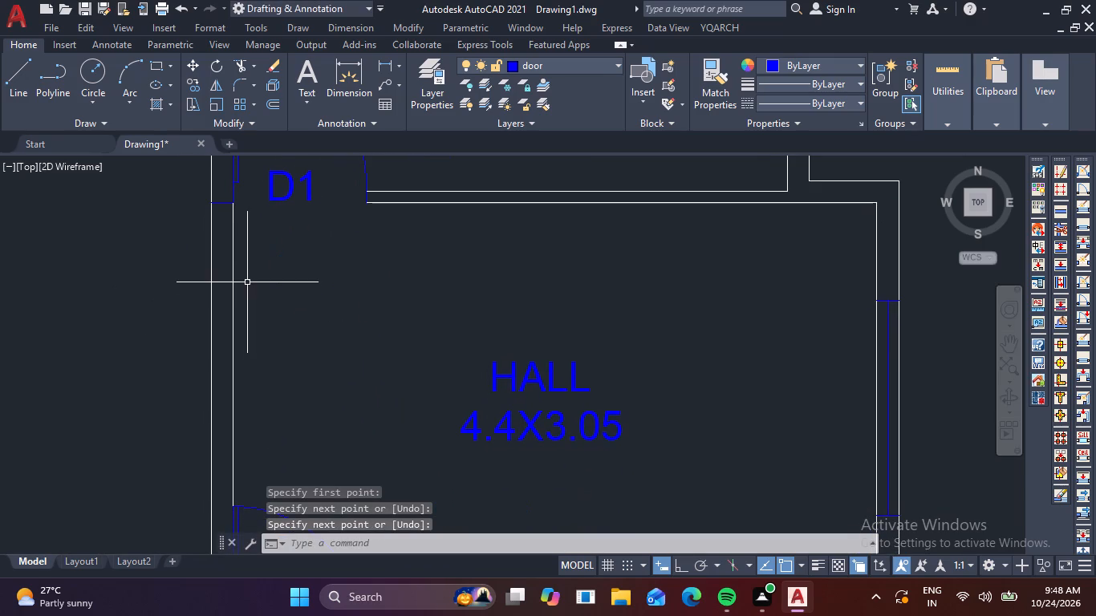
key(space)
click(231, 452)
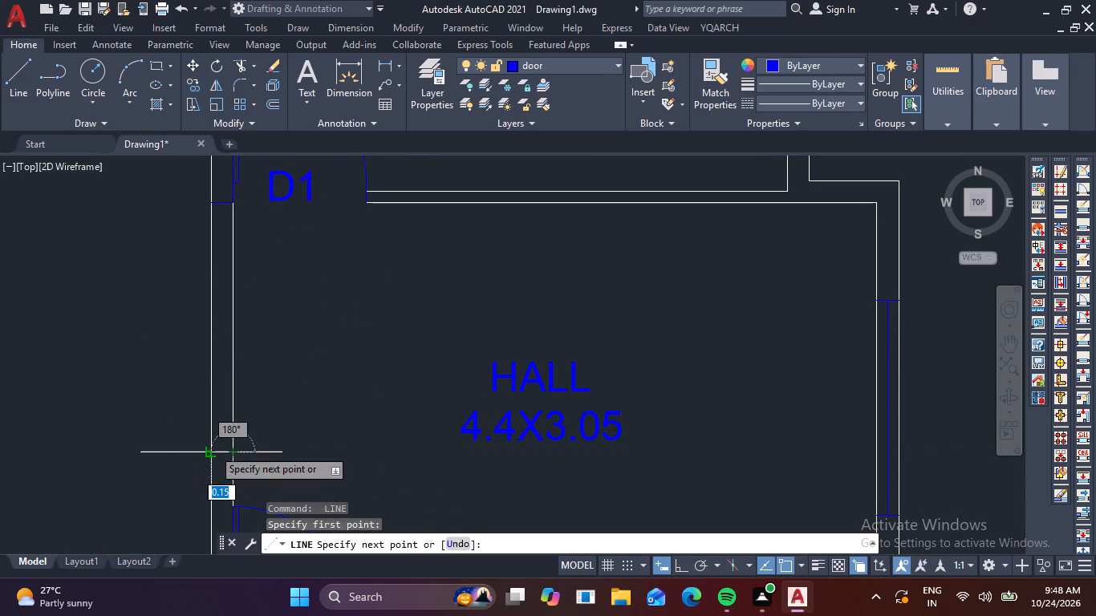
click(213, 448)
key(space)
Join the midpoints of the end lines of the hall's left-wall window with a centre line.
scroll(229, 450, up, 1)
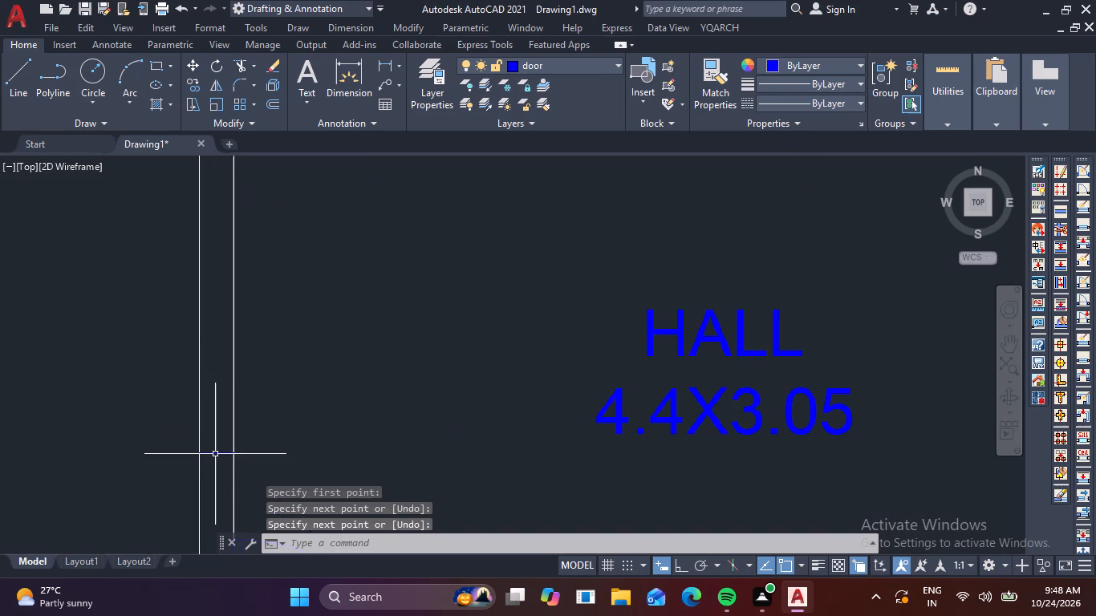
key(space)
click(214, 454)
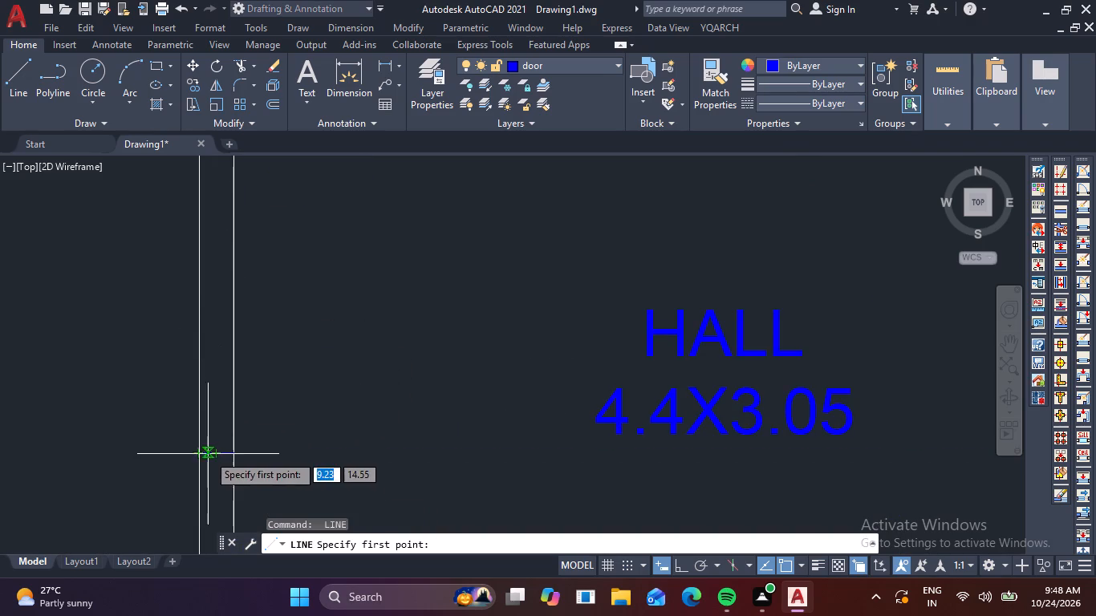
click(213, 454)
scroll(223, 346, down, 1)
middle_drag(223, 346, 213, 497)
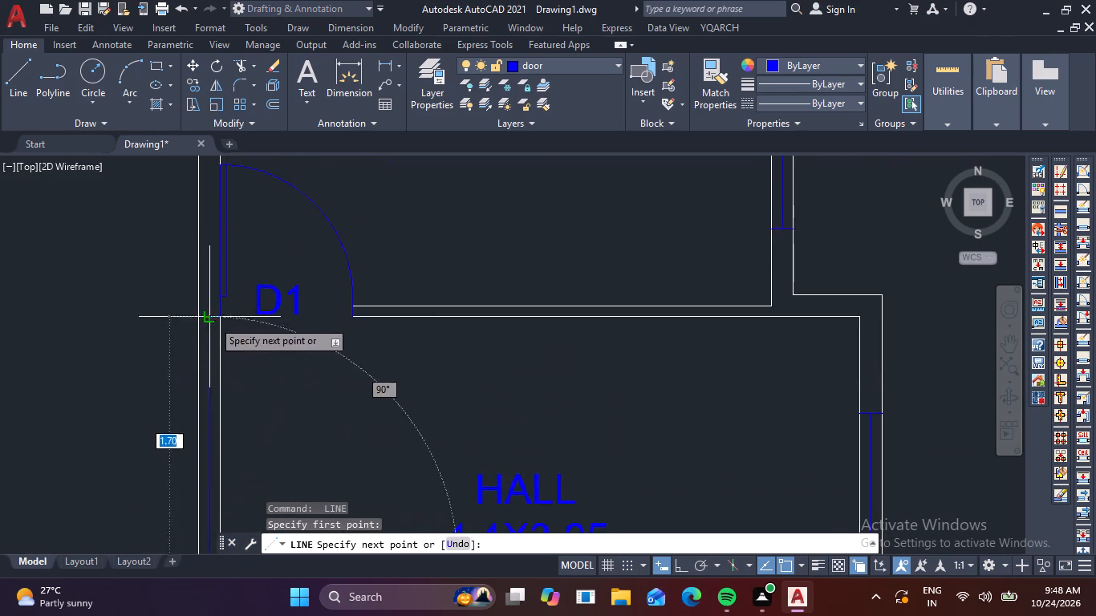
scroll(214, 312, up, 3)
click(192, 334)
key(space)
scroll(225, 363, down, 3)
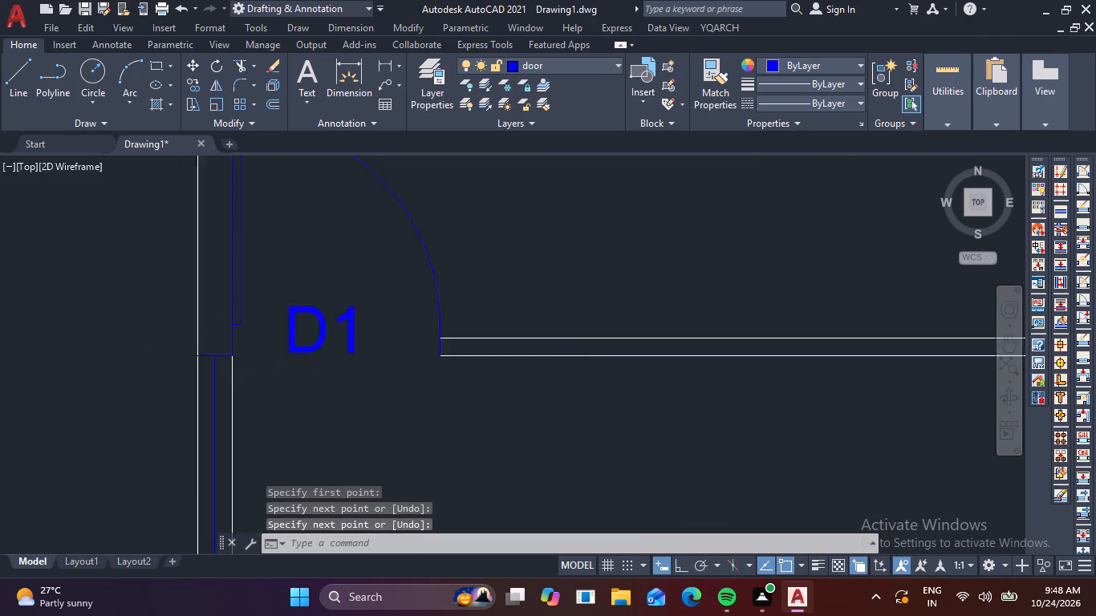
Review the window symbols and door tags across the plan, from the room below the hall up to the toilet.
scroll(236, 373, down, 1)
middle_drag(293, 415, 290, 246)
middle_drag(303, 362, 305, 243)
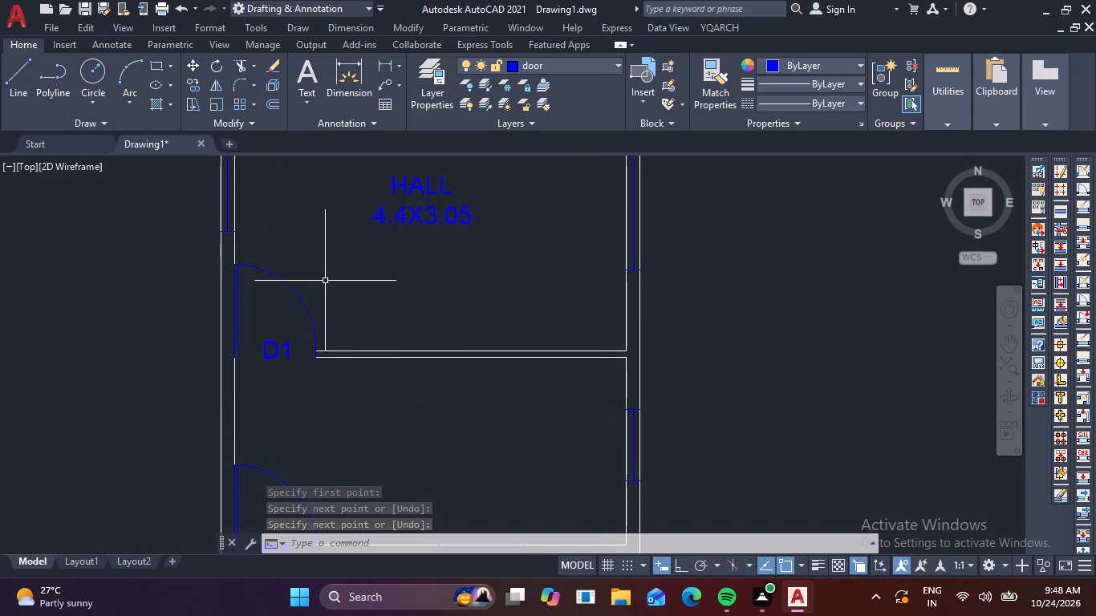
scroll(344, 278, down, 2)
scroll(516, 271, up, 1)
middle_drag(516, 274, 495, 396)
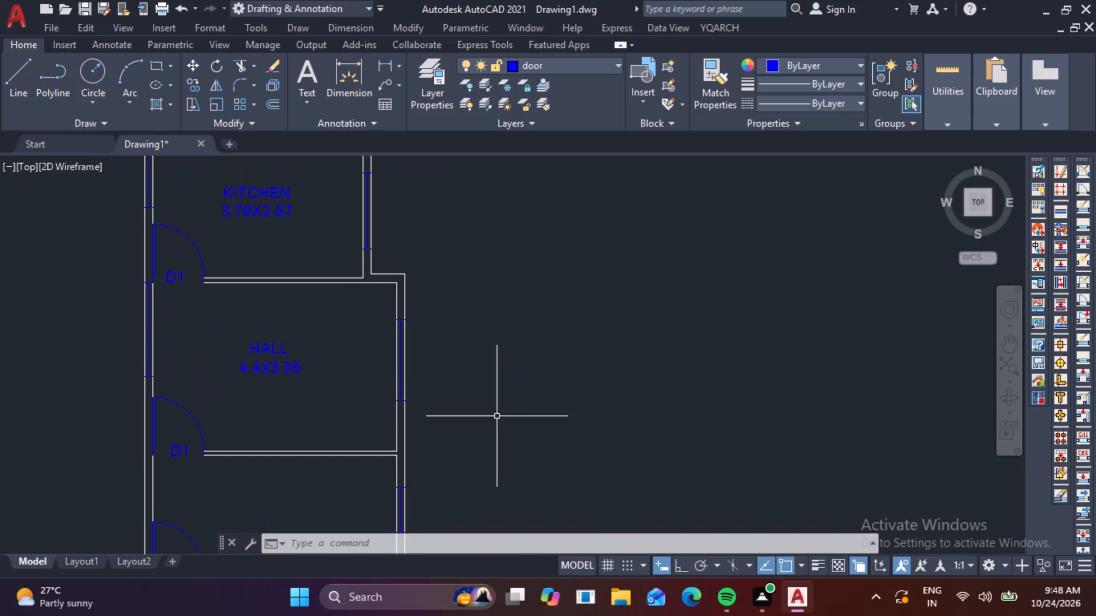
scroll(383, 325, down, 1)
middle_drag(345, 282, 328, 418)
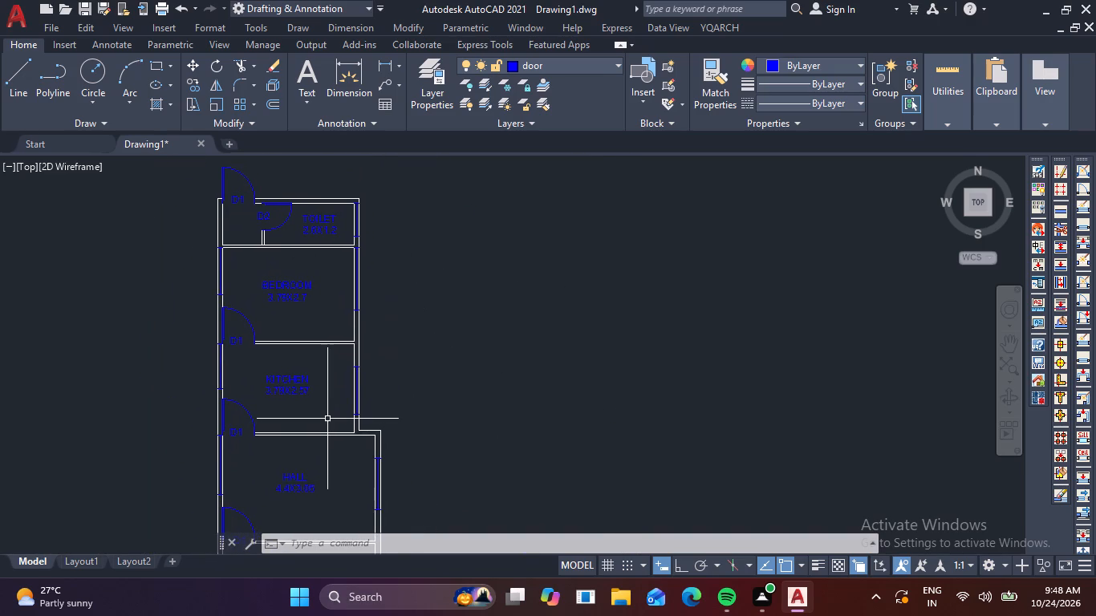
key(Escape)
middle_drag(309, 467, 307, 467)
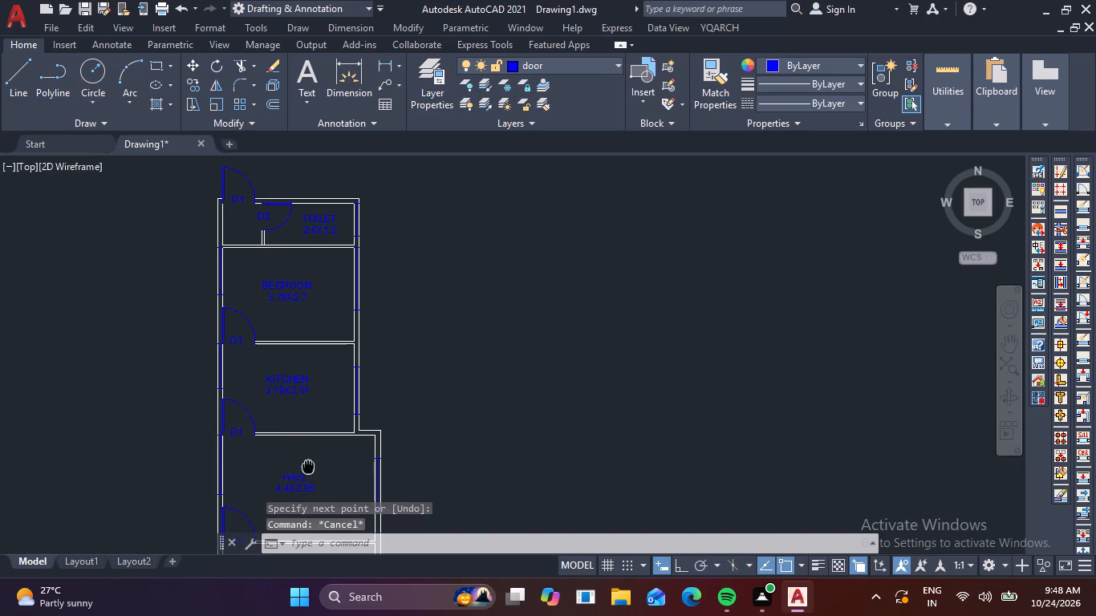
Draw a vertical line about 2 m long from the bottom room's D1 door jamb, at the wall's inner edge, up to the dividing wall above.
middle_drag(307, 467, 315, 263)
scroll(270, 393, up, 1)
middle_drag(286, 412, 311, 298)
scroll(294, 317, up, 2)
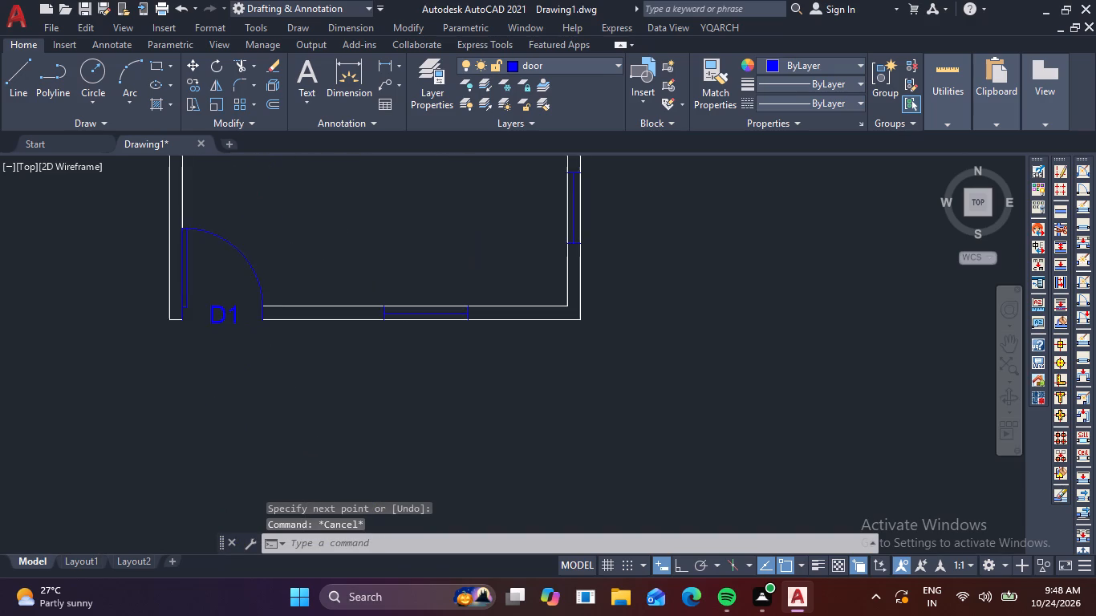
text(L)
key(space)
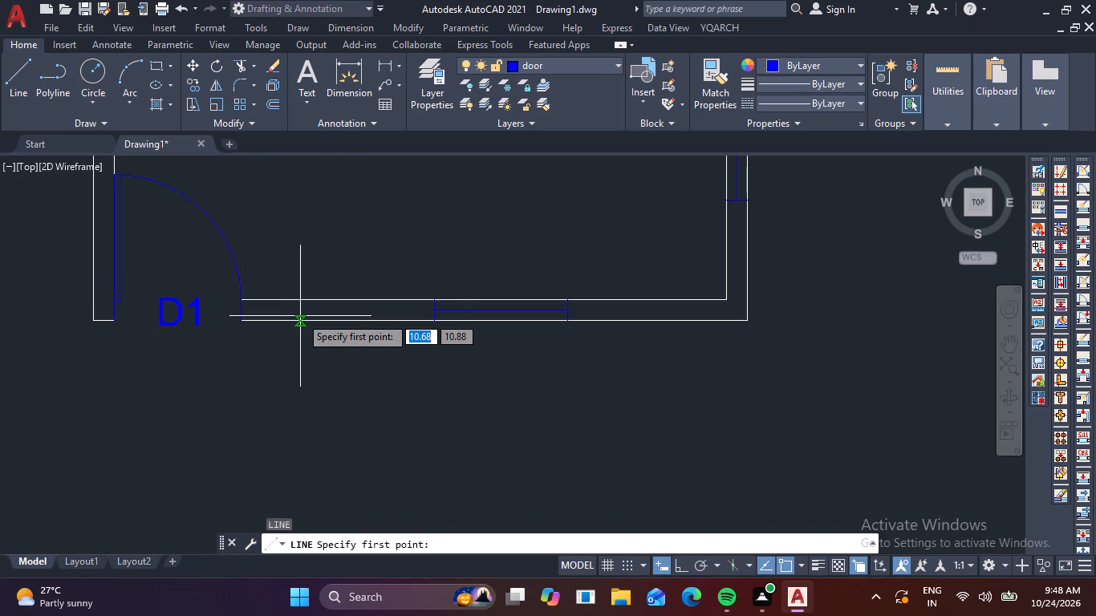
click(237, 296)
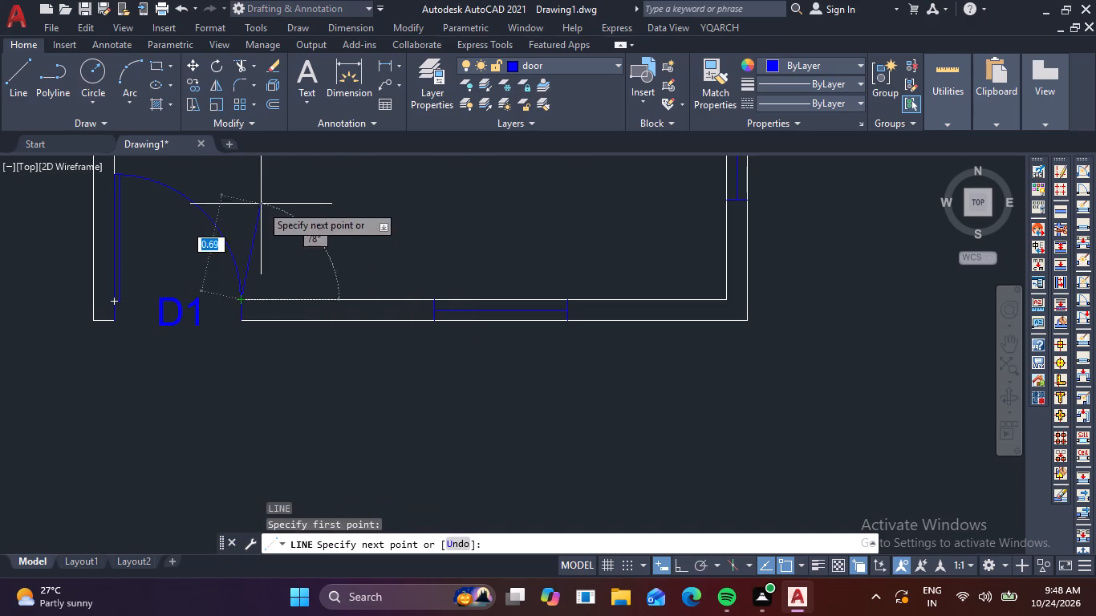
middle_drag(259, 192, 250, 356)
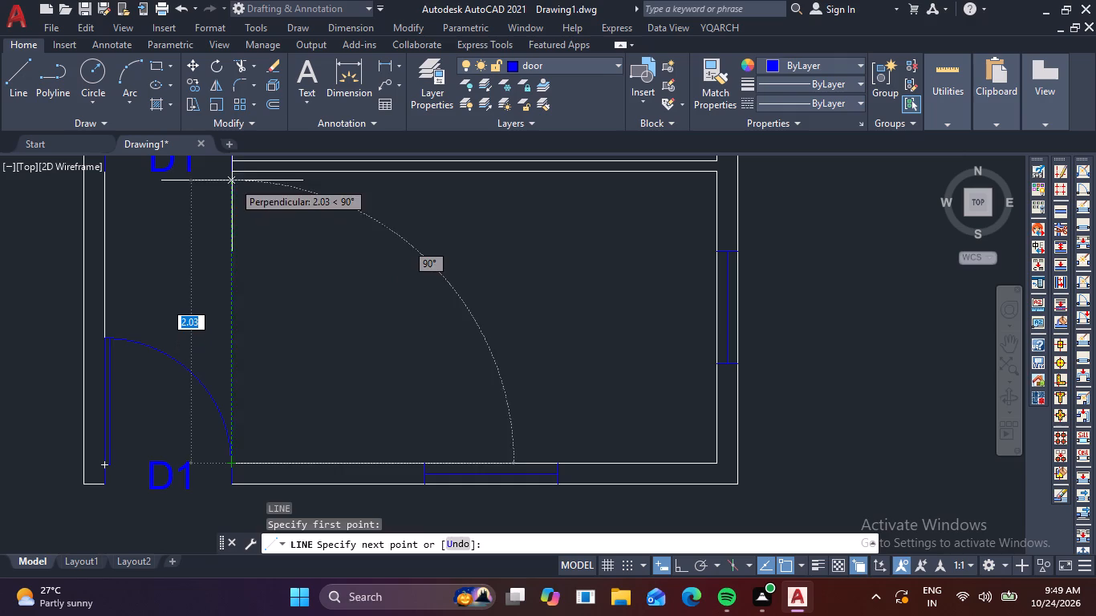
click(231, 176)
key(Escape)
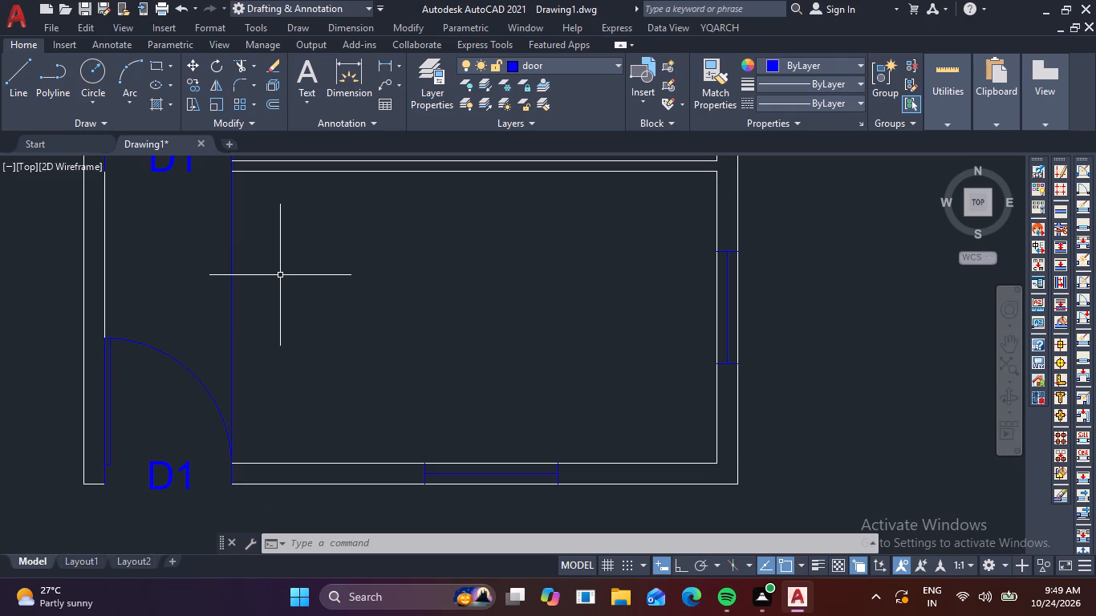
scroll(280, 275, down, 1)
middle_drag(277, 283, 277, 290)
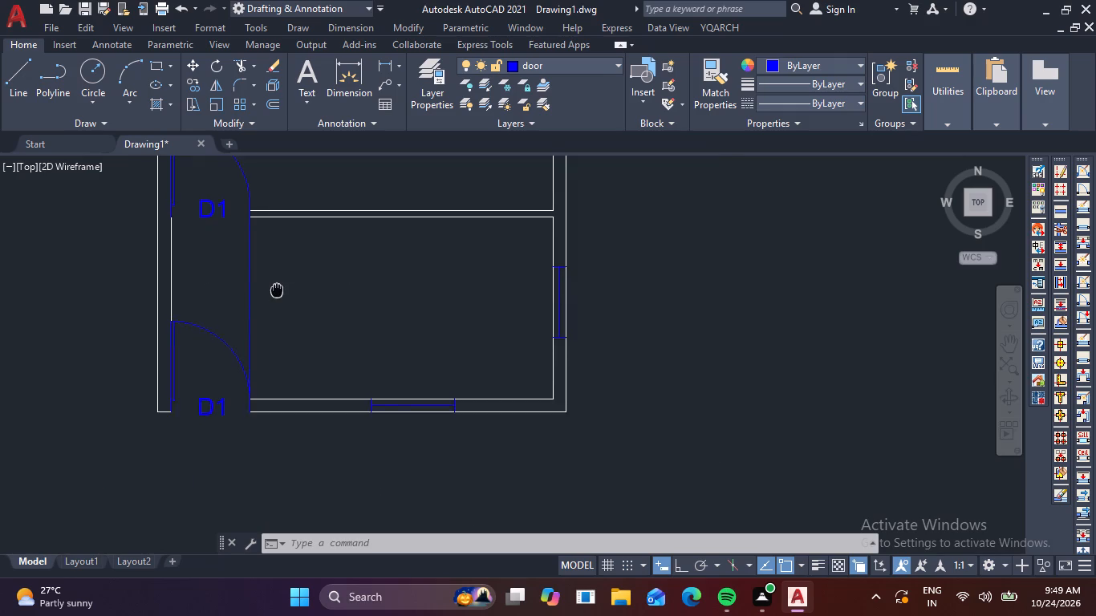
middle_drag(277, 290, 275, 341)
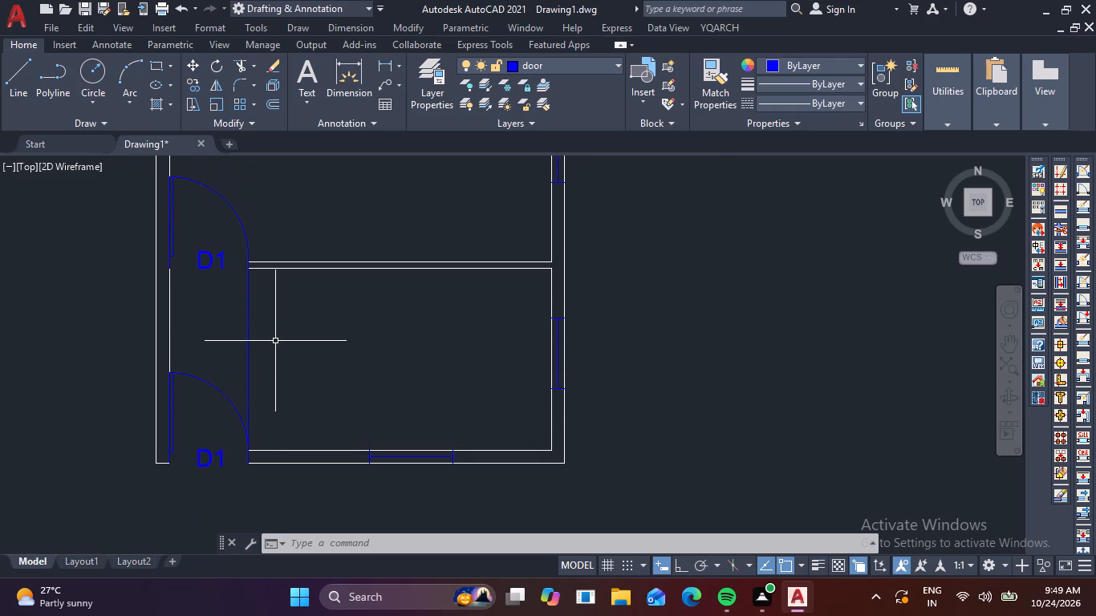
key(Escape)
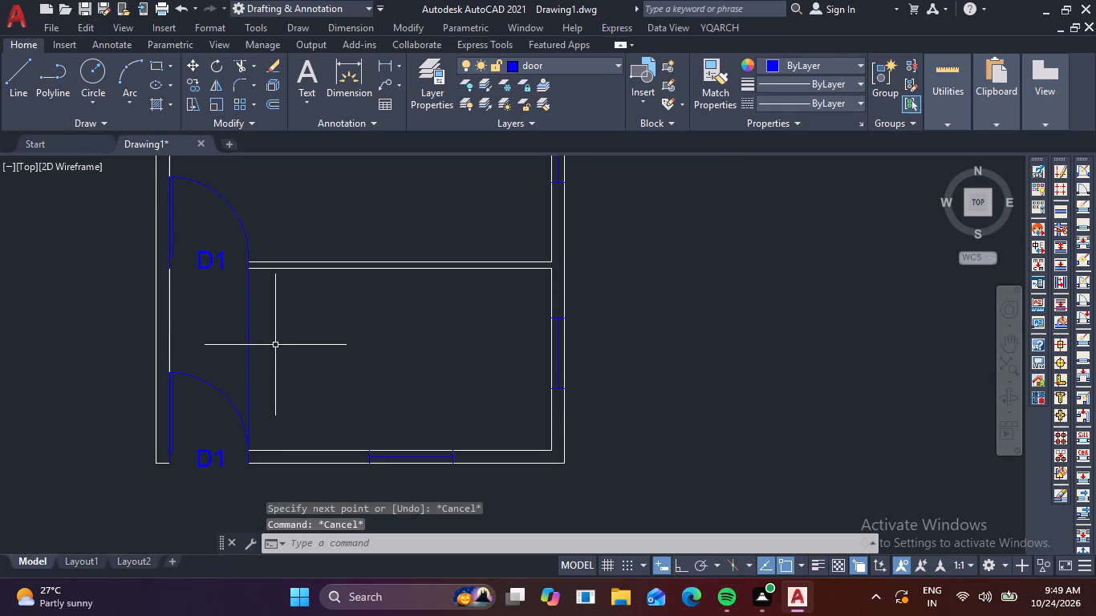
key(Escape)
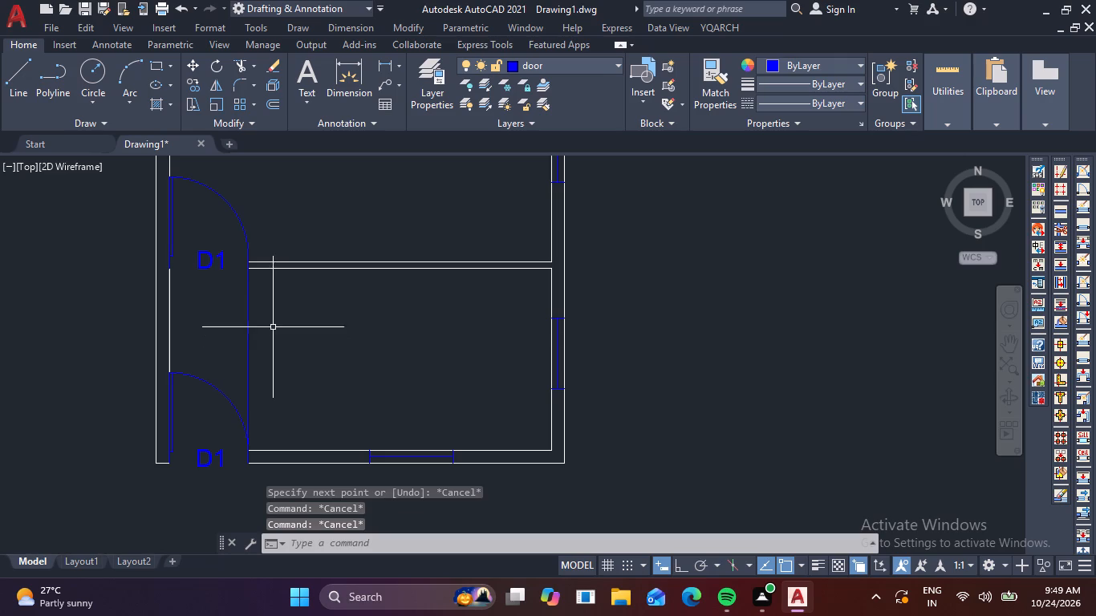
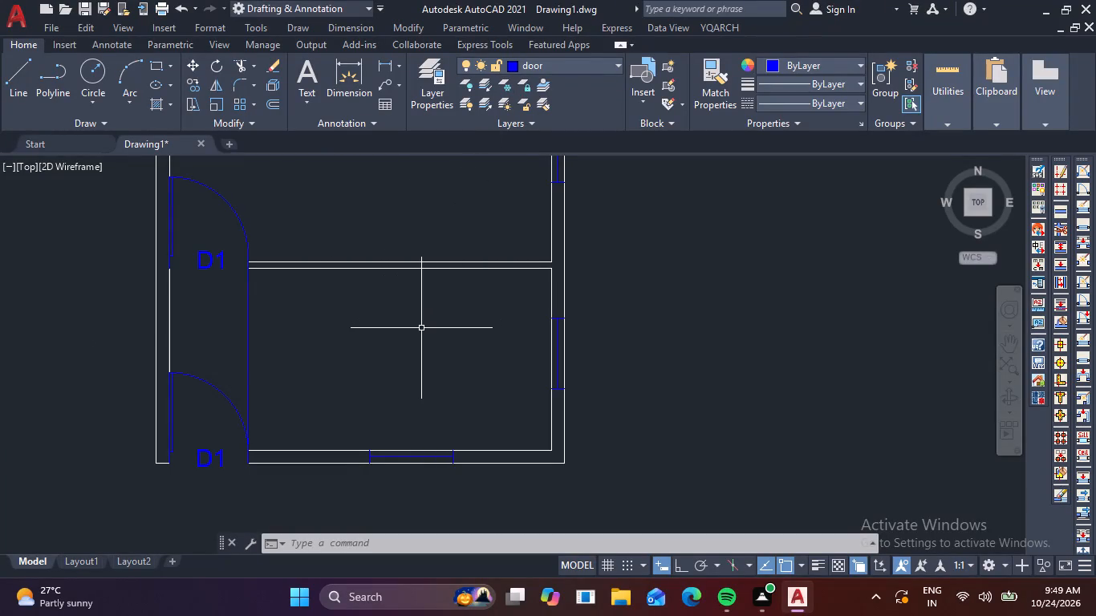
Delete the vertical line joining the bottom room's D1 door jamb to the dividing wall above.
key(Escape)
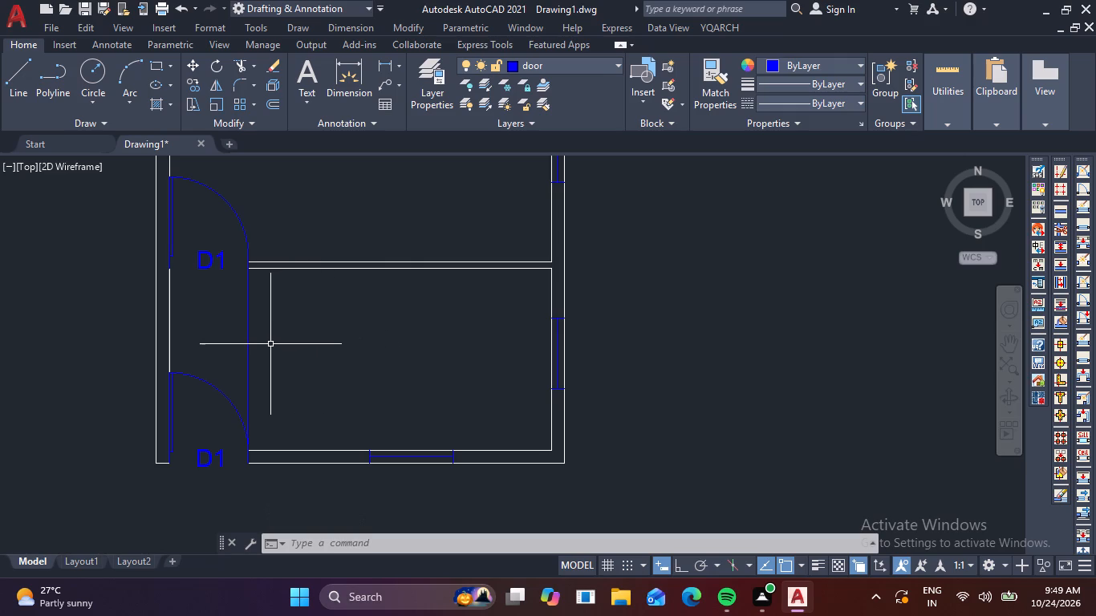
key(Escape)
key(Escape)
key(Escape)
scroll(240, 346, up, 2)
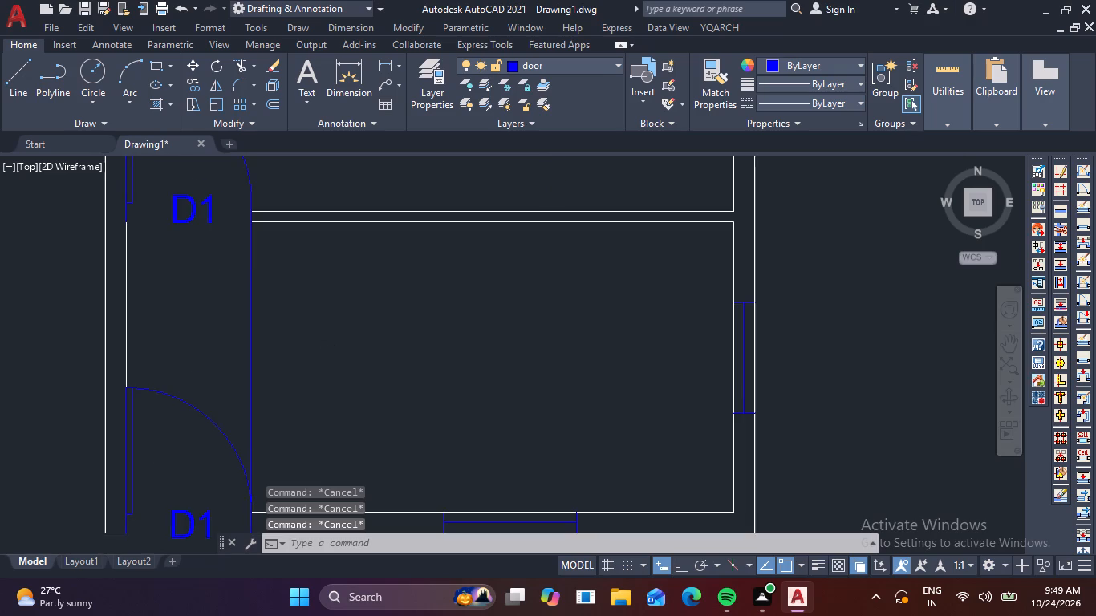
scroll(240, 346, down, 2)
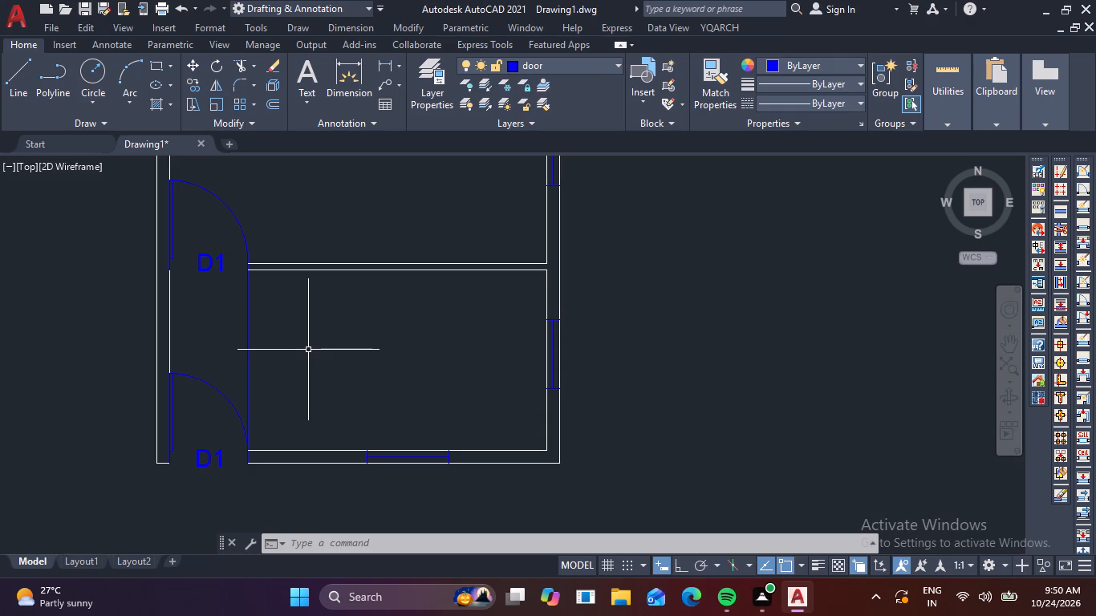
drag(298, 372, 282, 359)
click(234, 328)
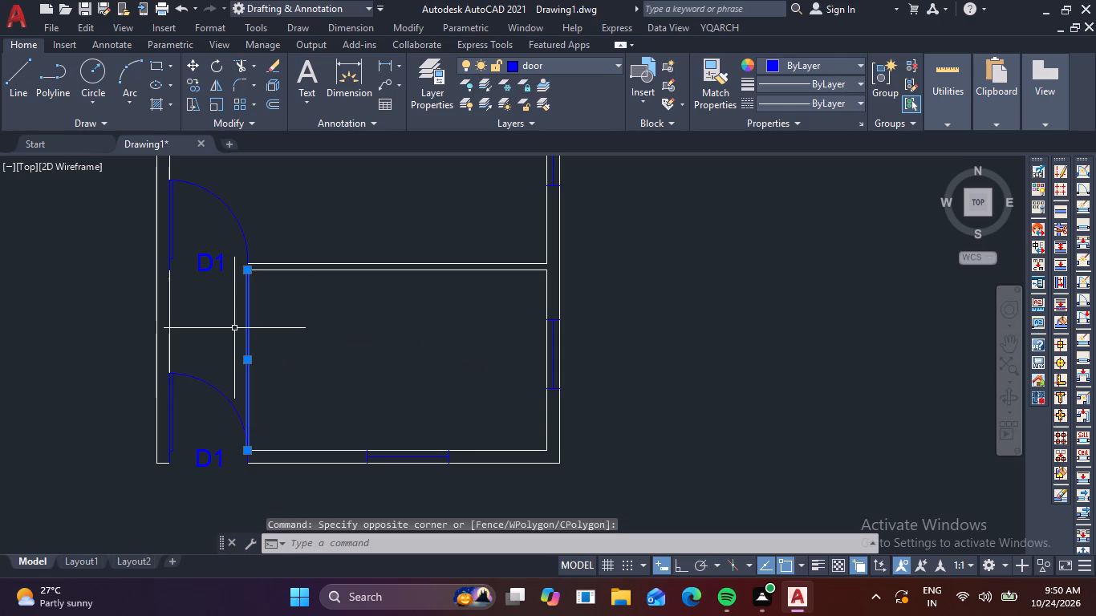
key(Delete)
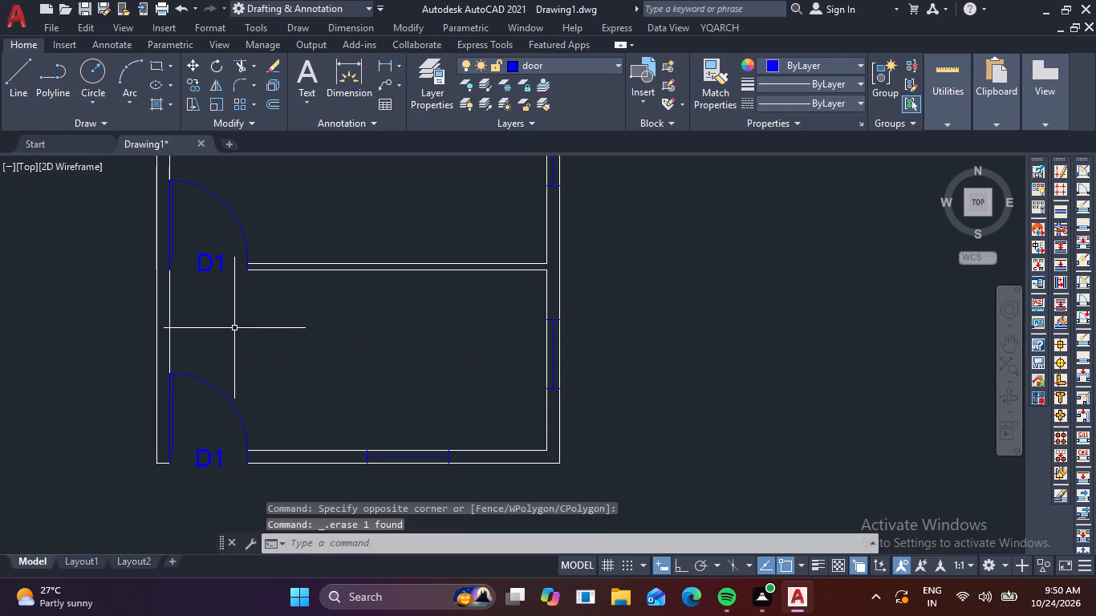
With Ortho on, draw a 0.91 m vertical line upward from the bottom D1 door jamb at the wall's inner edge.
text(L)
key(space)
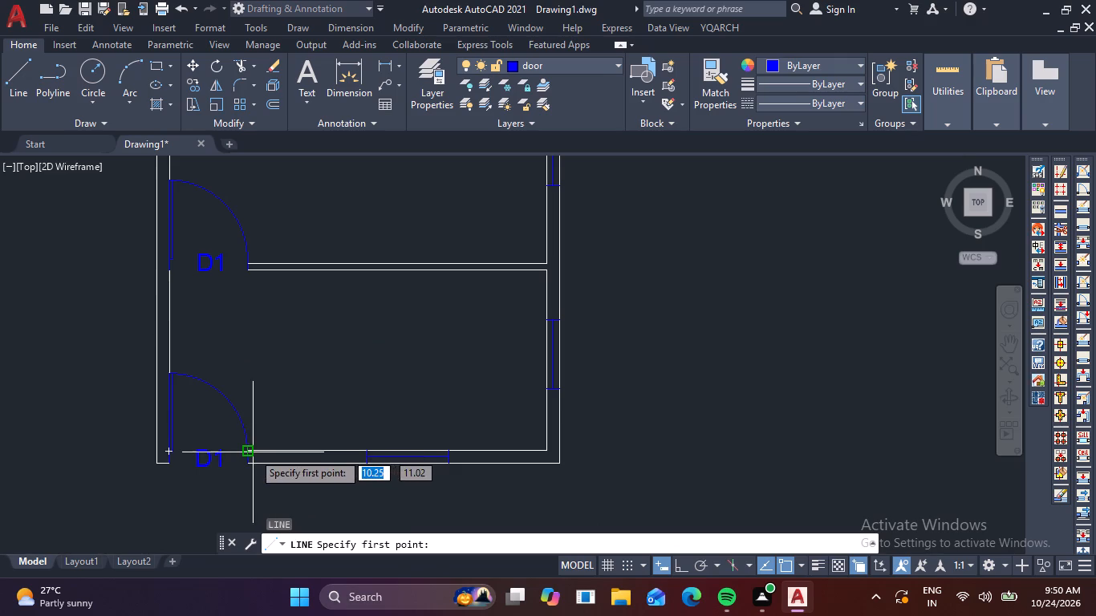
click(252, 452)
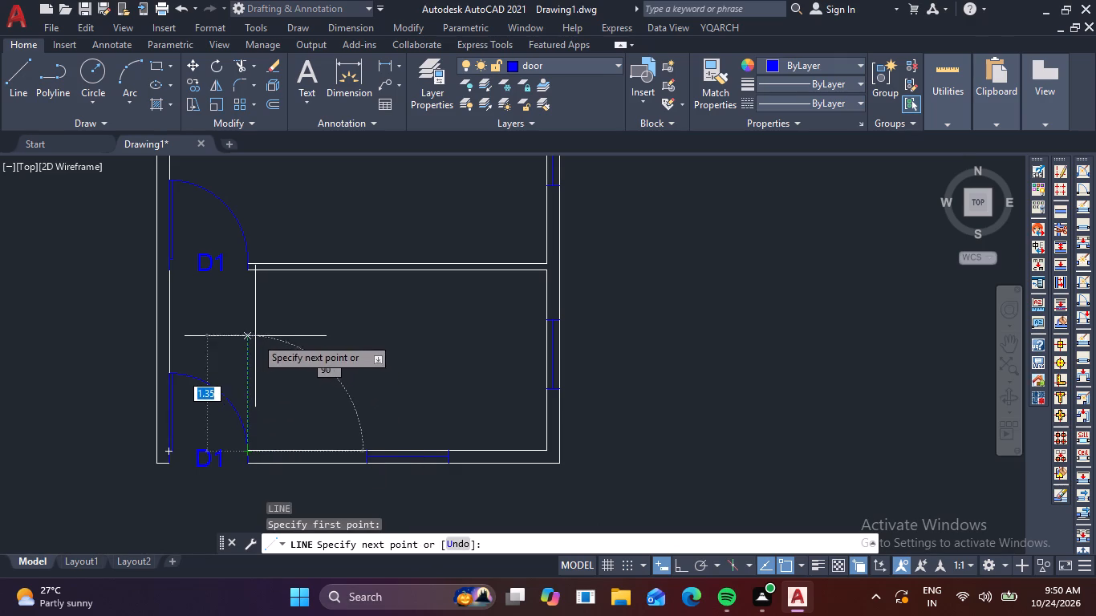
key(F8)
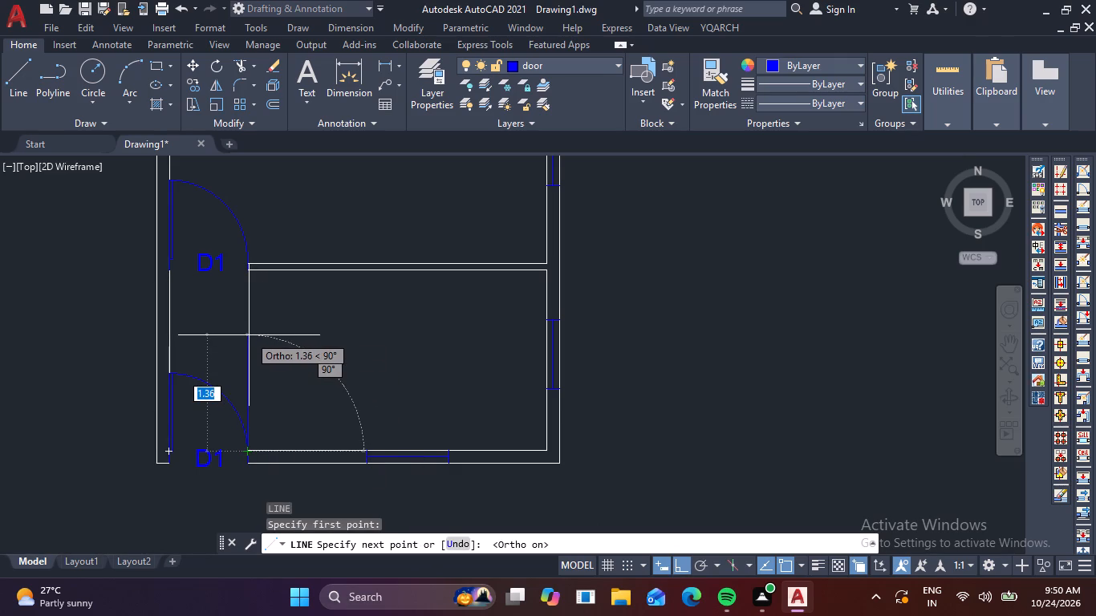
key(period)
key(9)
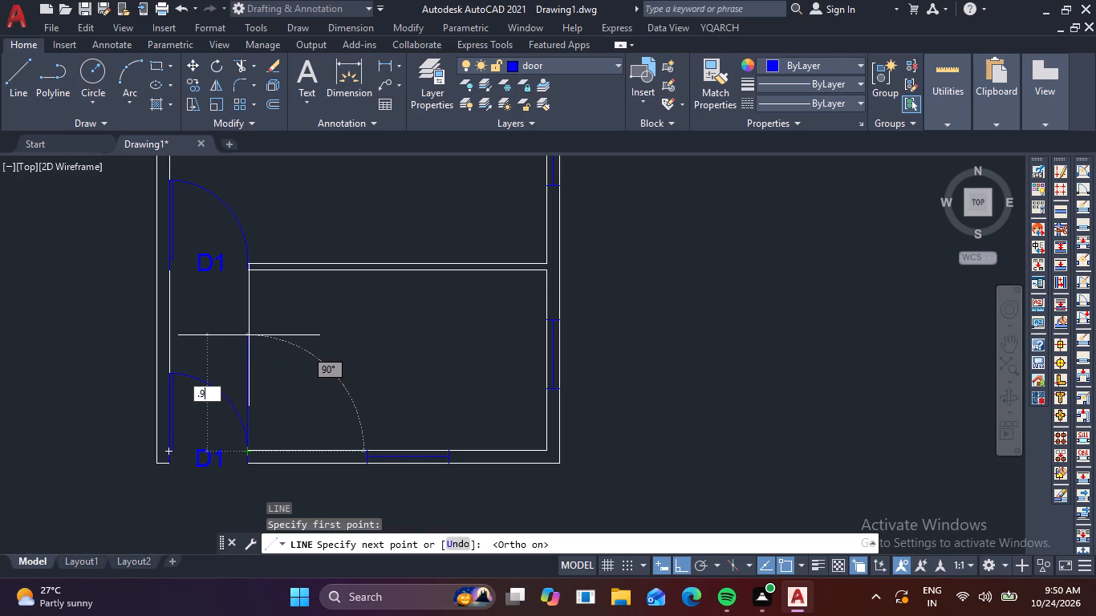
key(1)
key(Return)
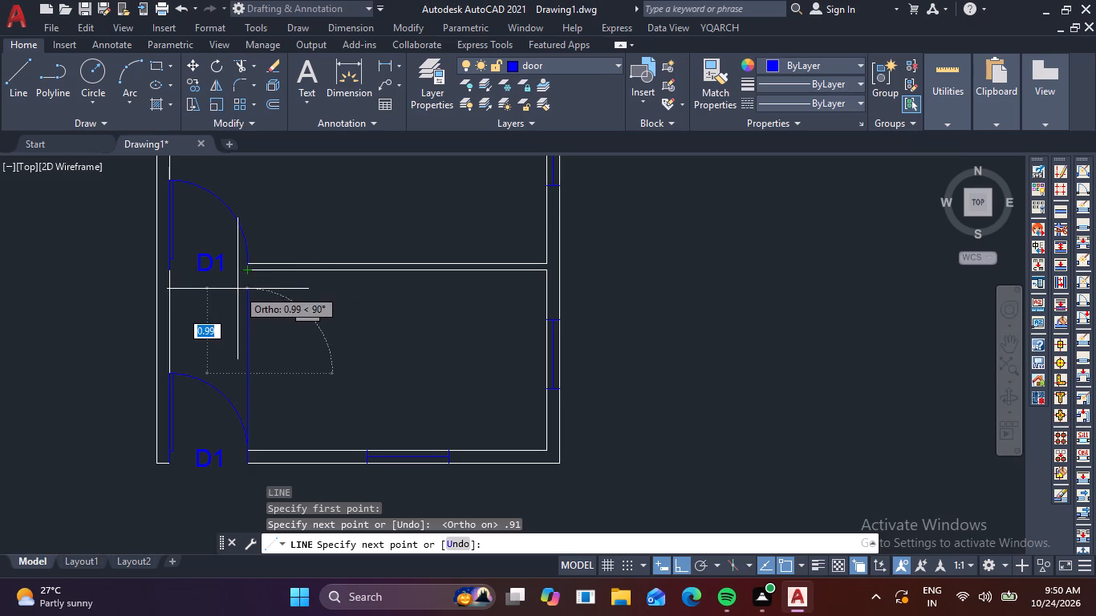
key(Escape)
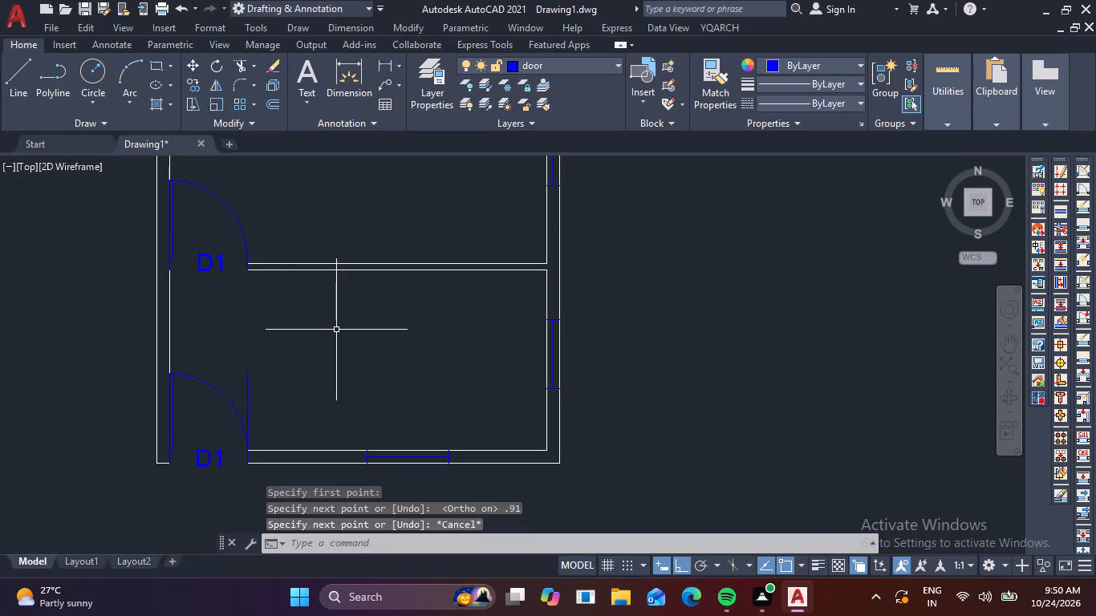
Draw a 0.91 m vertical line downward from the dividing wall's lower edge at the upper D1 door jamb.
key(l)
key(space)
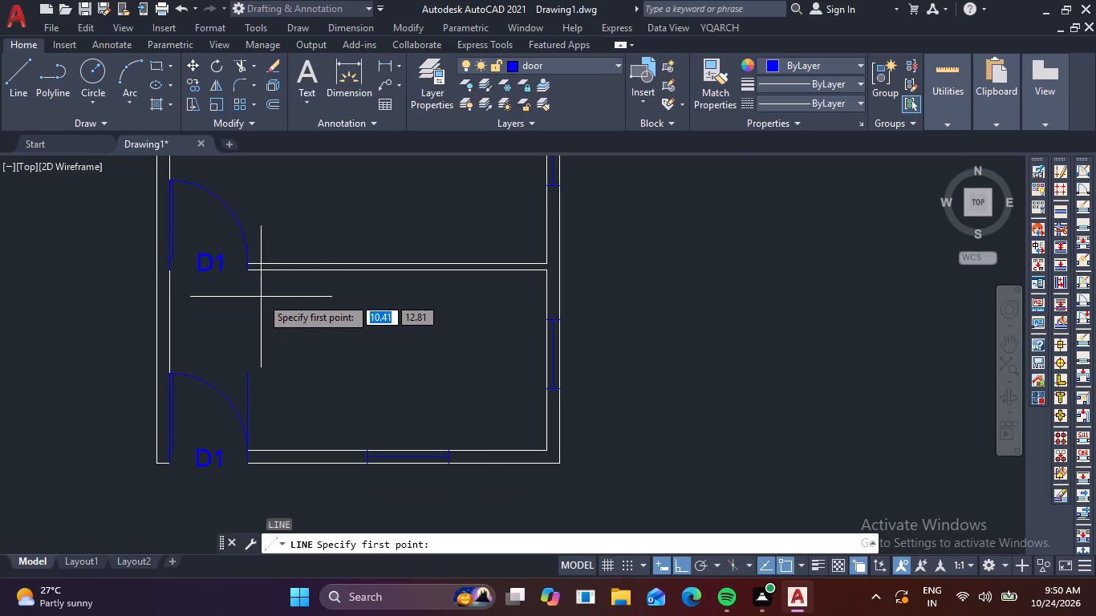
scroll(246, 278, up, 1)
click(243, 270)
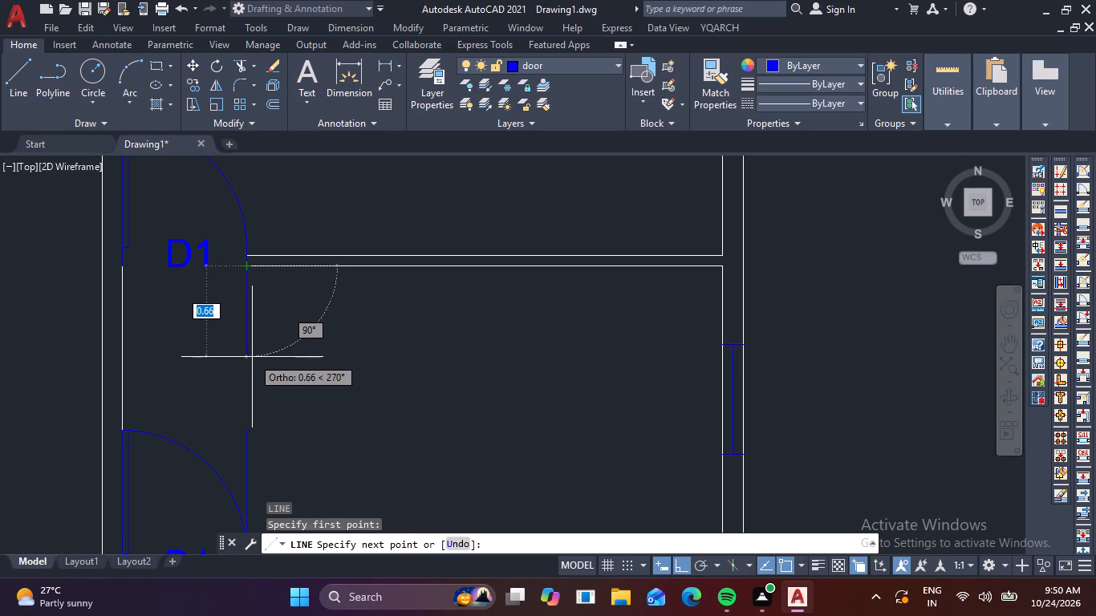
key(period)
key(9)
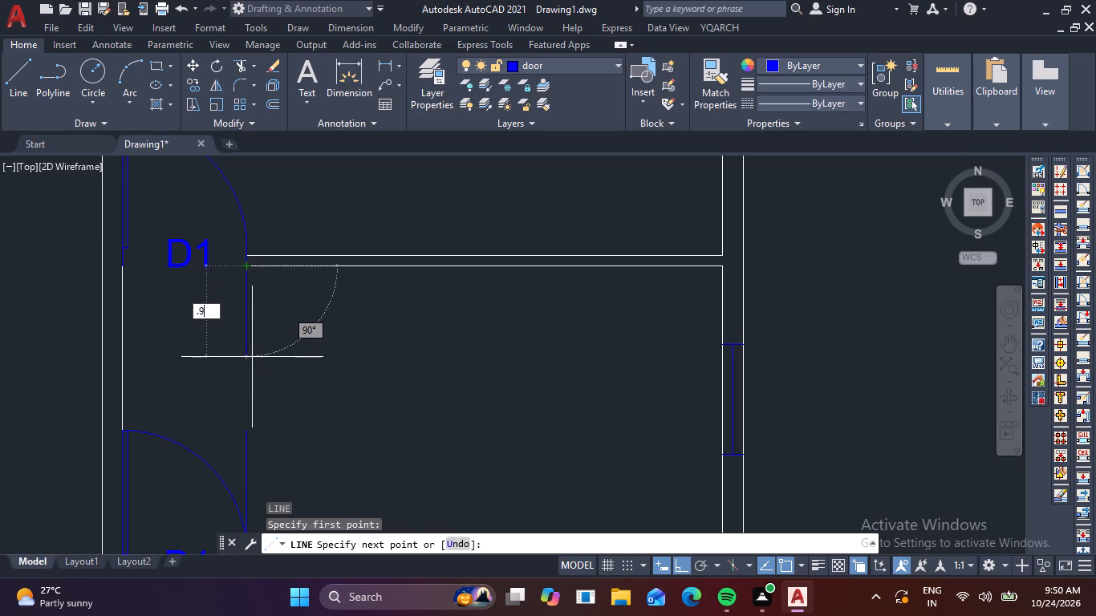
key(1)
key(Return)
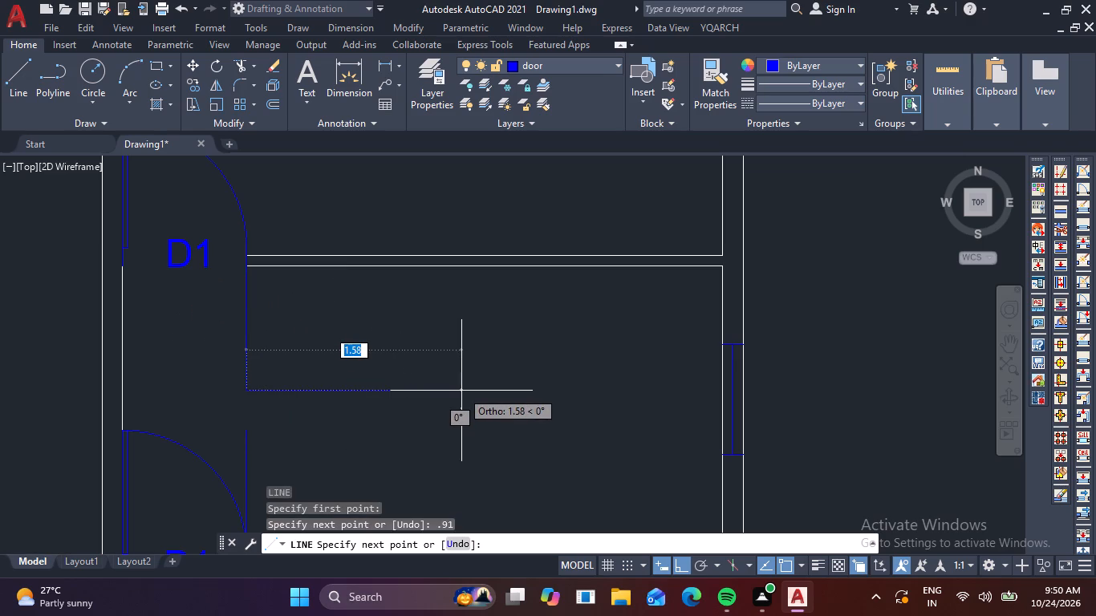
key(Escape)
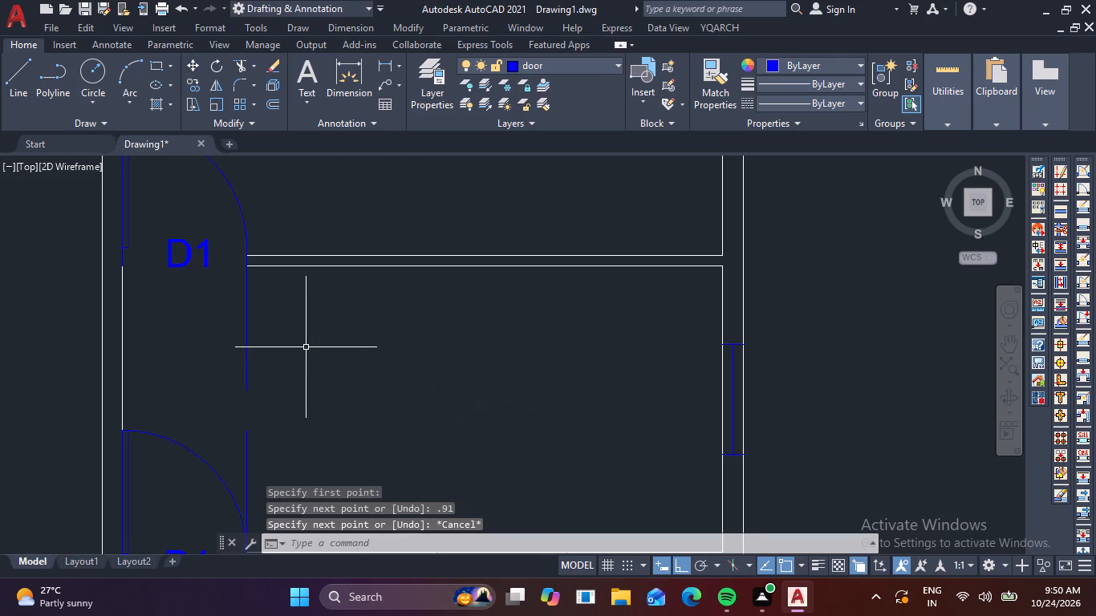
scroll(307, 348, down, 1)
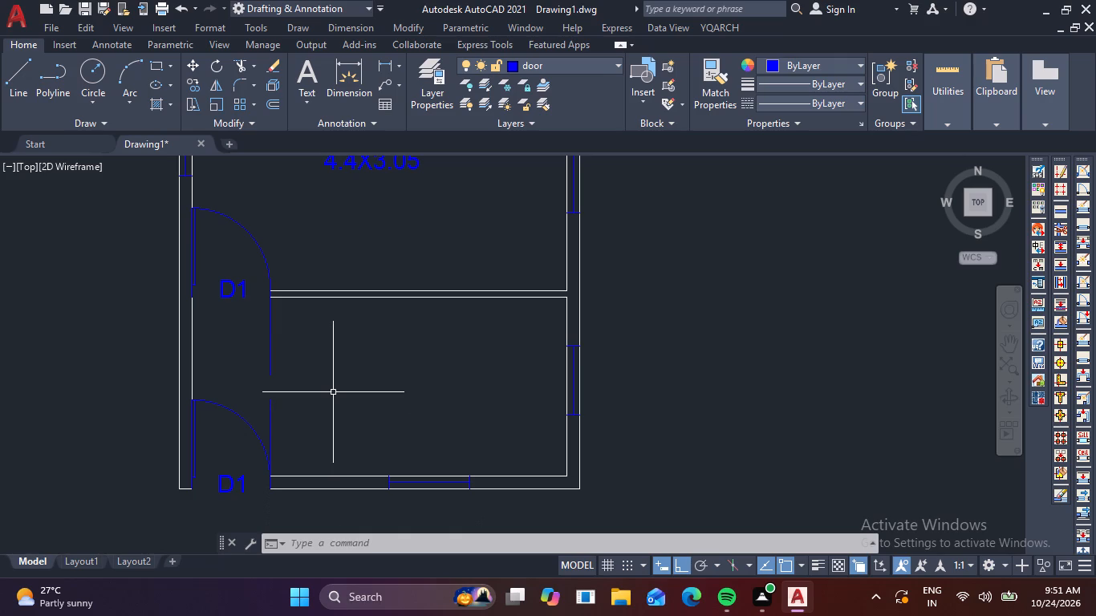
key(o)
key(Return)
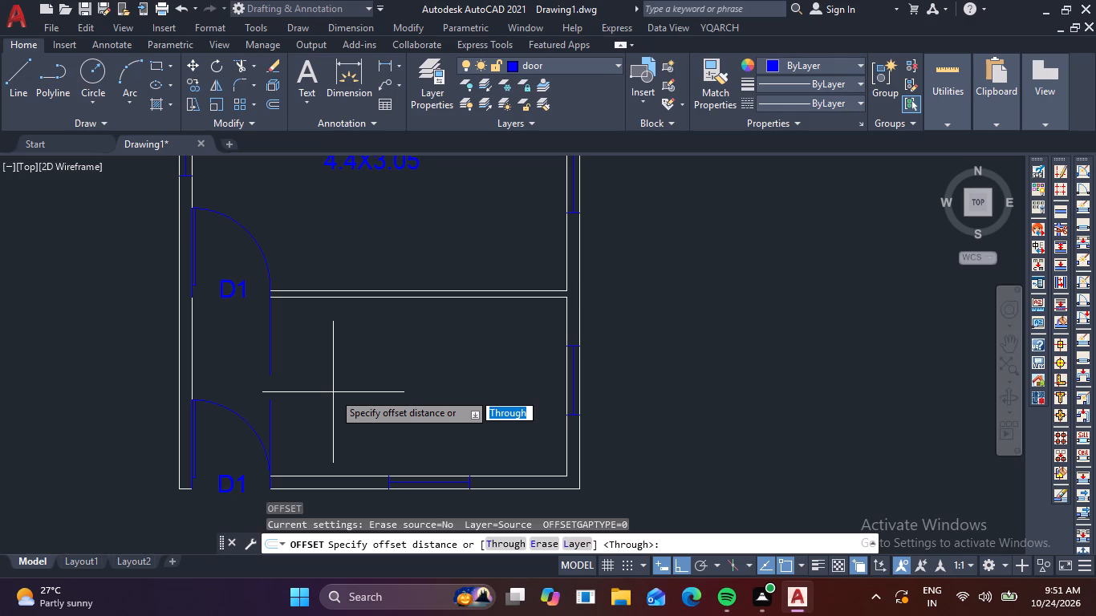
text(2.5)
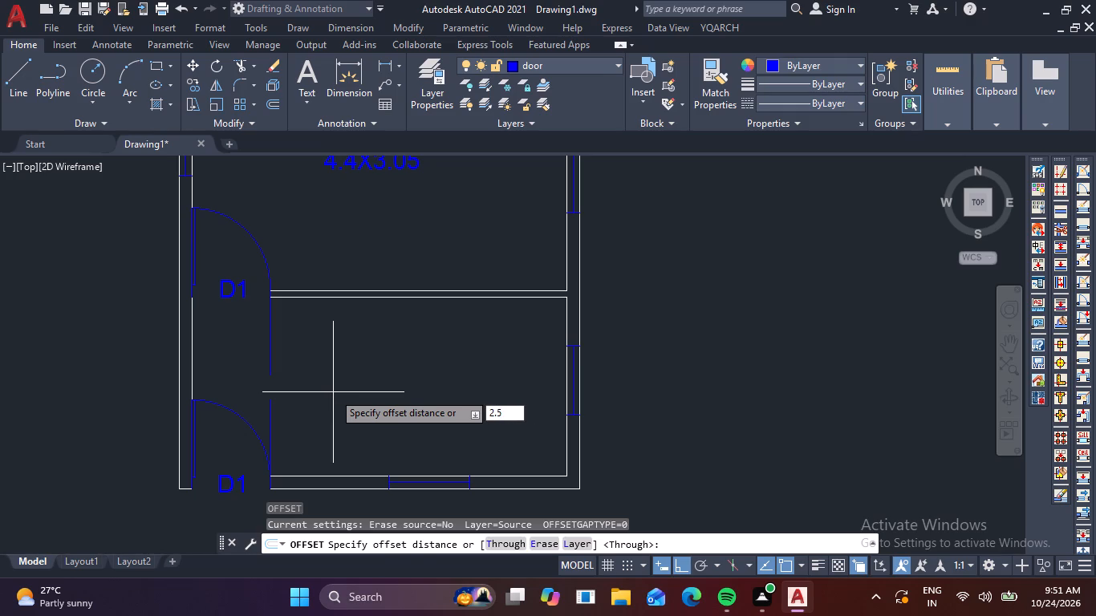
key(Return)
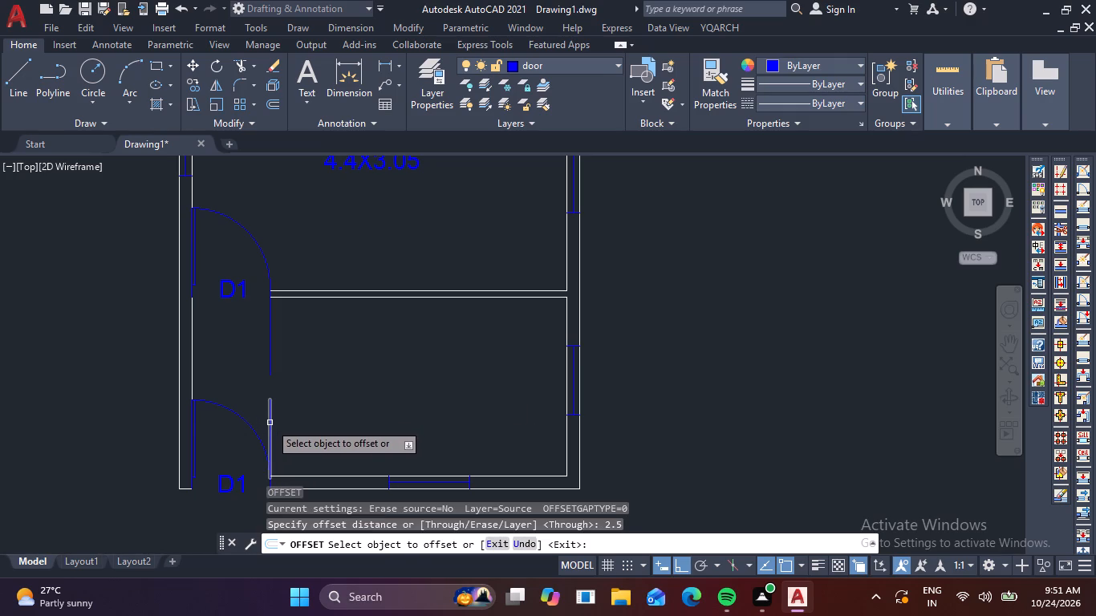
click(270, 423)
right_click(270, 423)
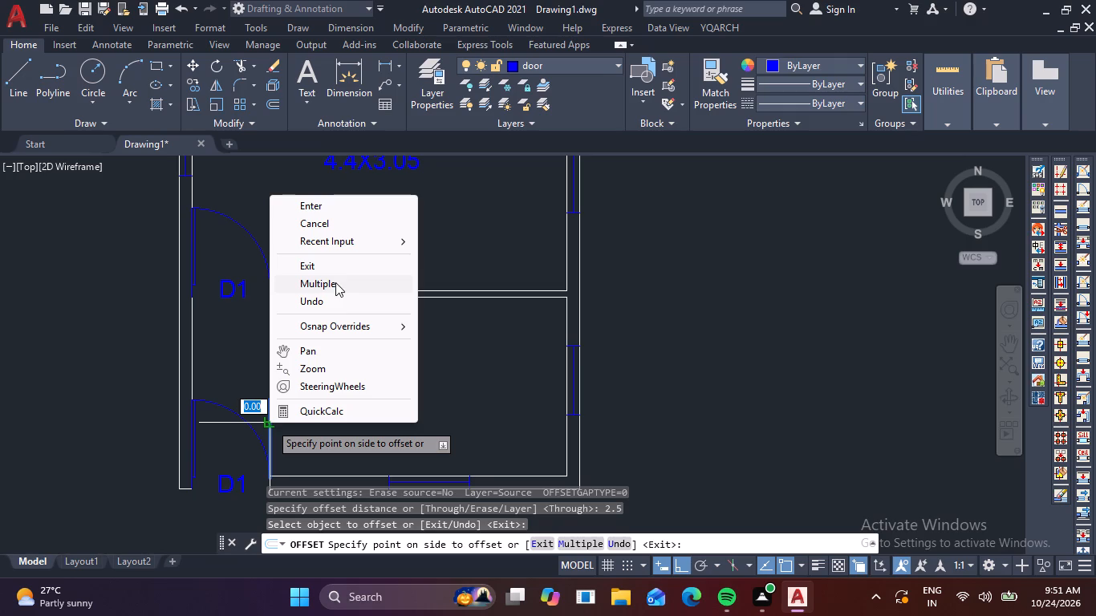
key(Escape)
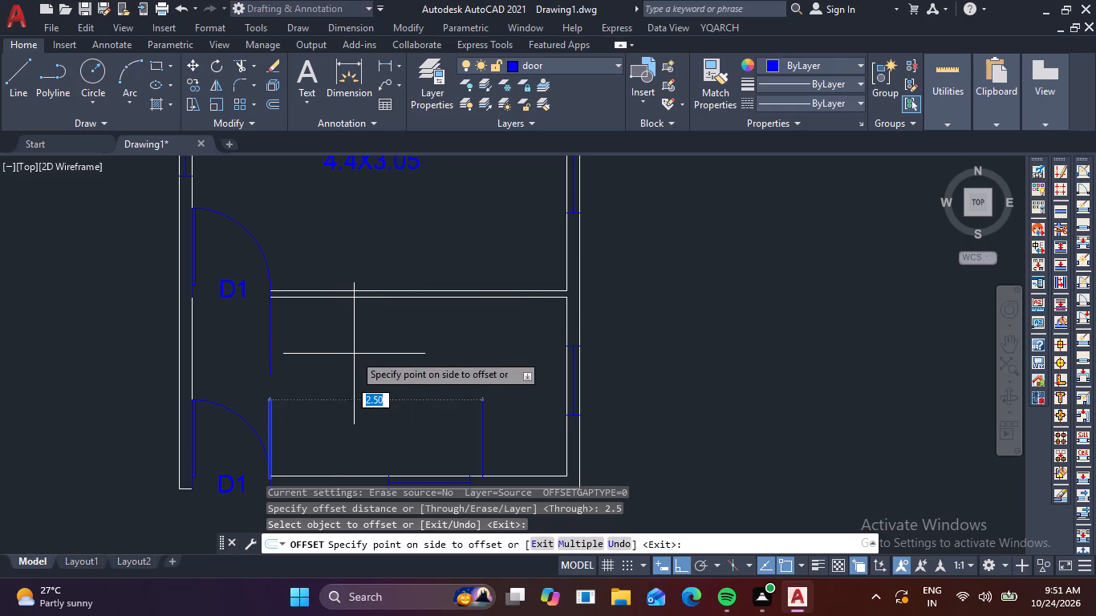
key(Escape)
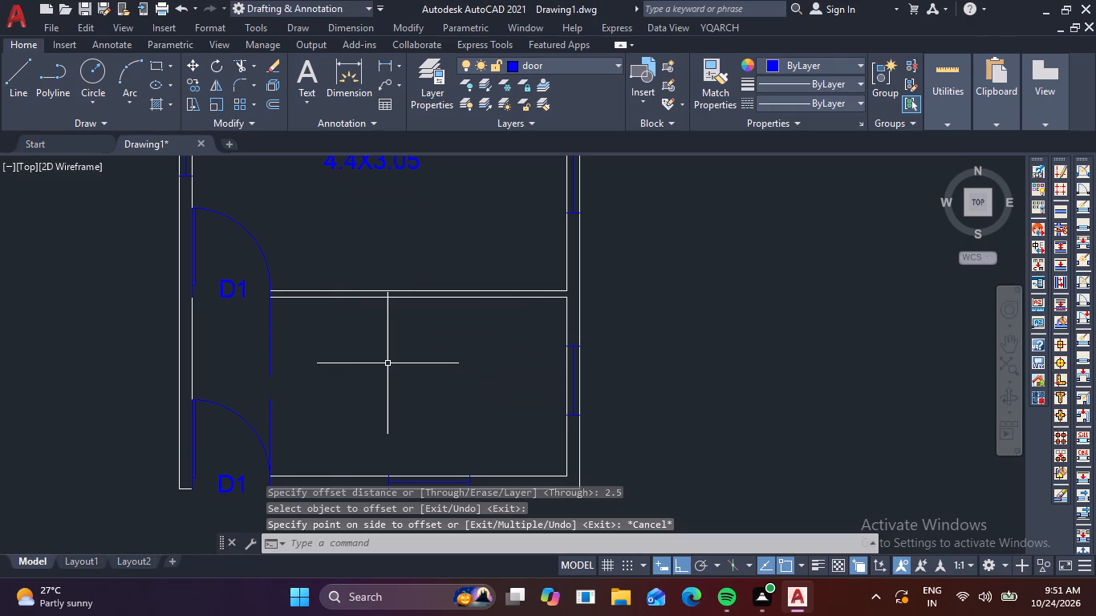
Offset the lower 0.91 m line by 0.25 m toward the room's right wall with the Multiple option, making 11 evenly spaced copies.
key(o)
key(Return)
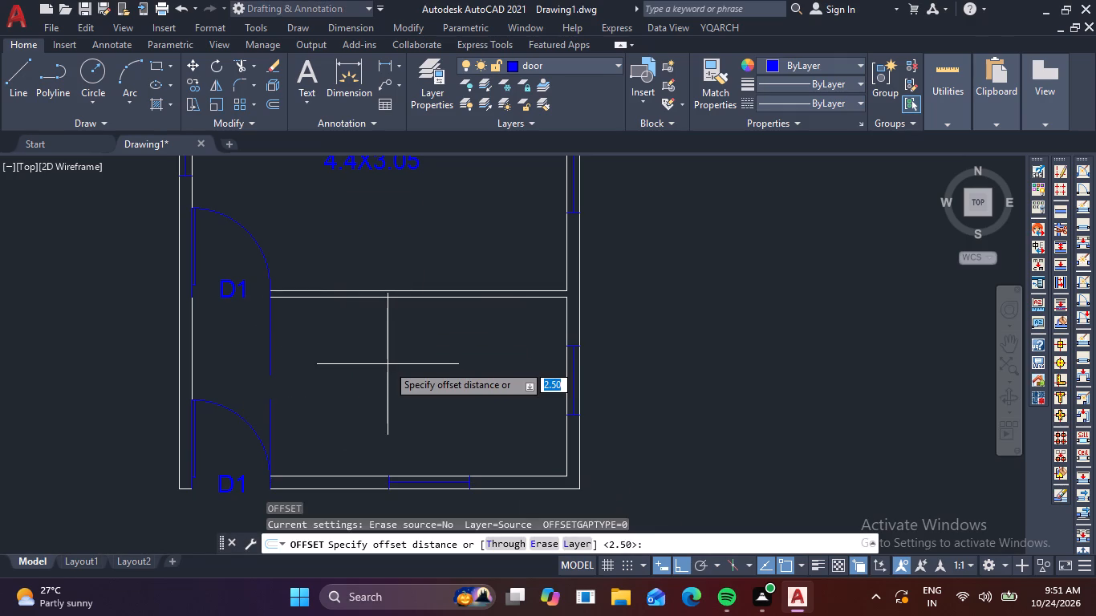
key(2)
key(BackSpace)
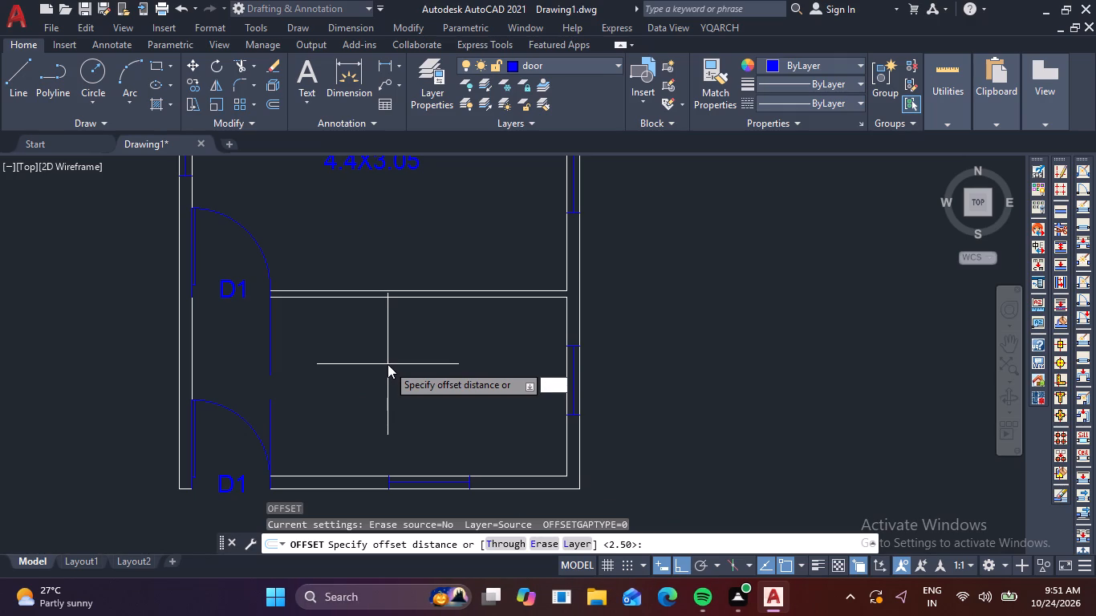
text(.25)
key(Return)
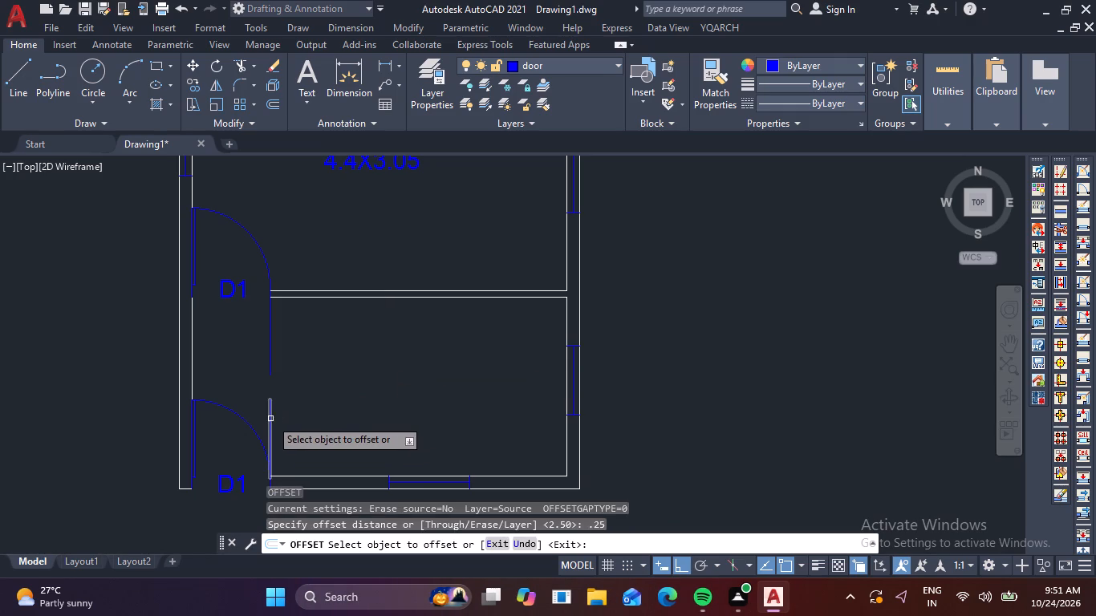
click(270, 419)
right_click(298, 419)
click(369, 280)
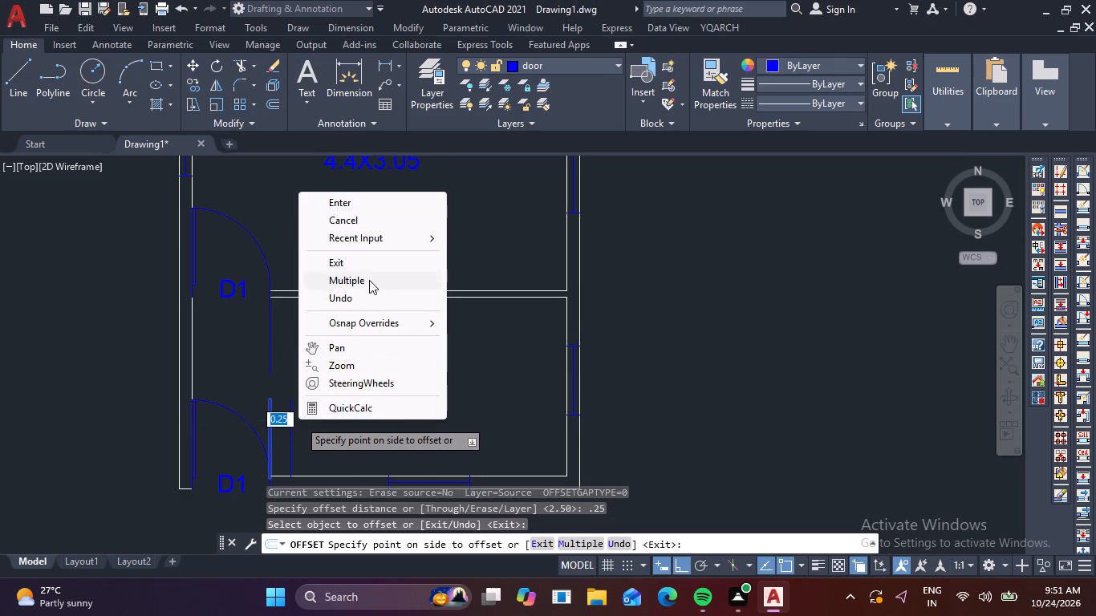
click(685, 411)
click(736, 401)
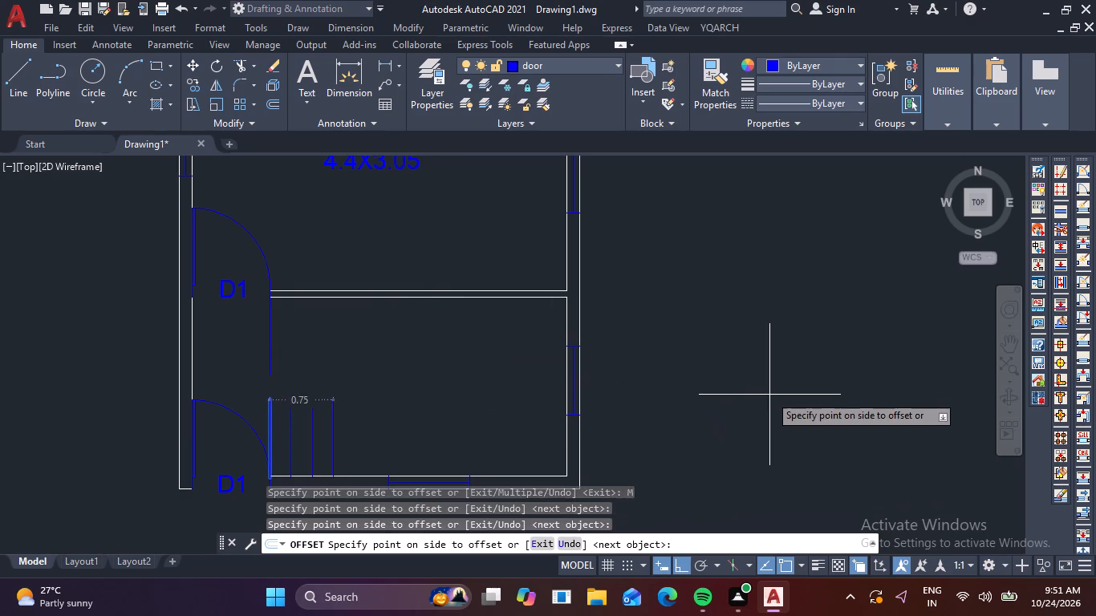
double_click(769, 395)
click(791, 397)
click(807, 396)
click(831, 391)
triple_click(842, 394)
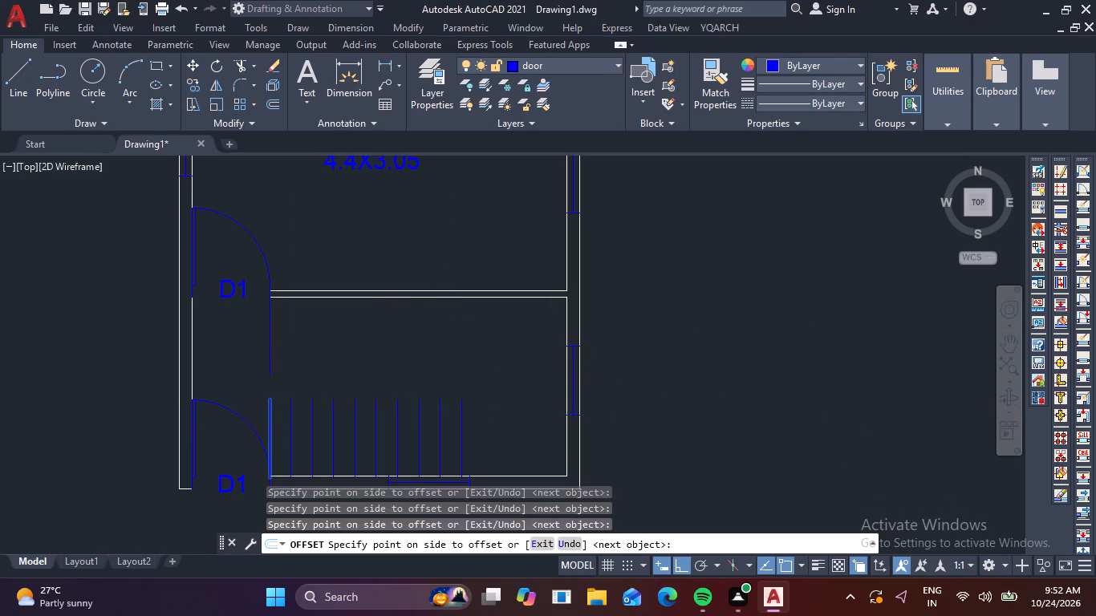
click(842, 394)
click(854, 387)
click(868, 377)
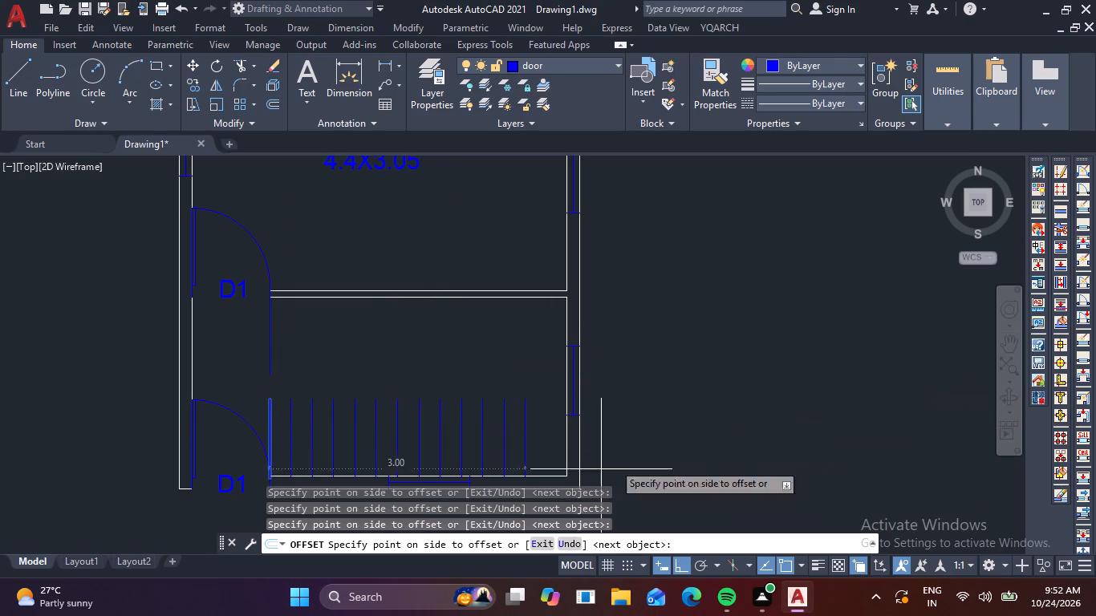
key(Escape)
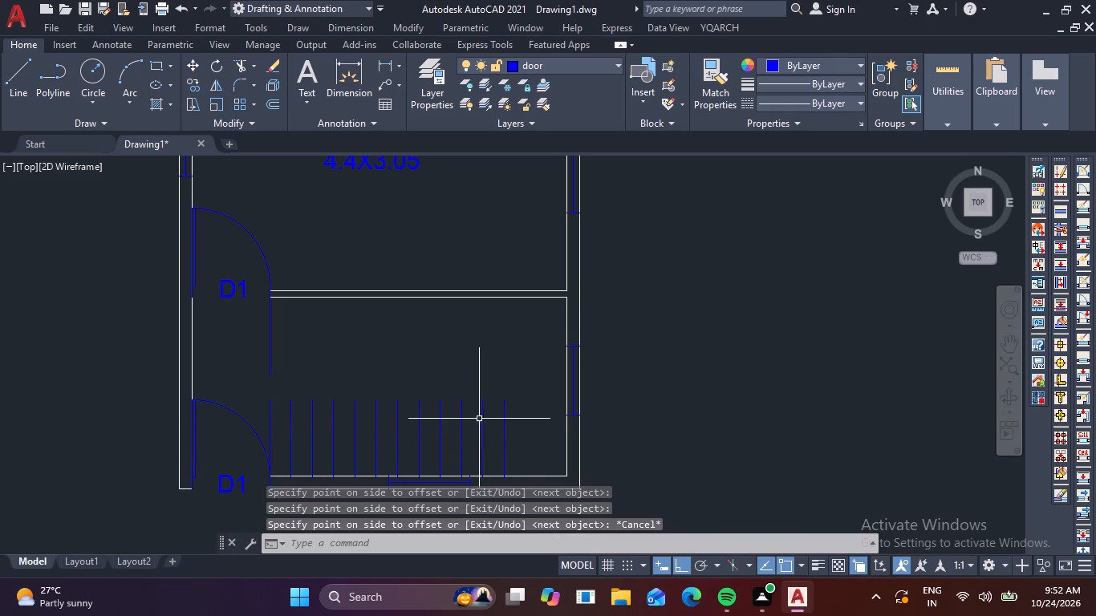
Mirror the 11 offset tread lines across a horizontal axis through the midpoint of the bottom room's right wall, keeping the originals.
drag(522, 418, 508, 422)
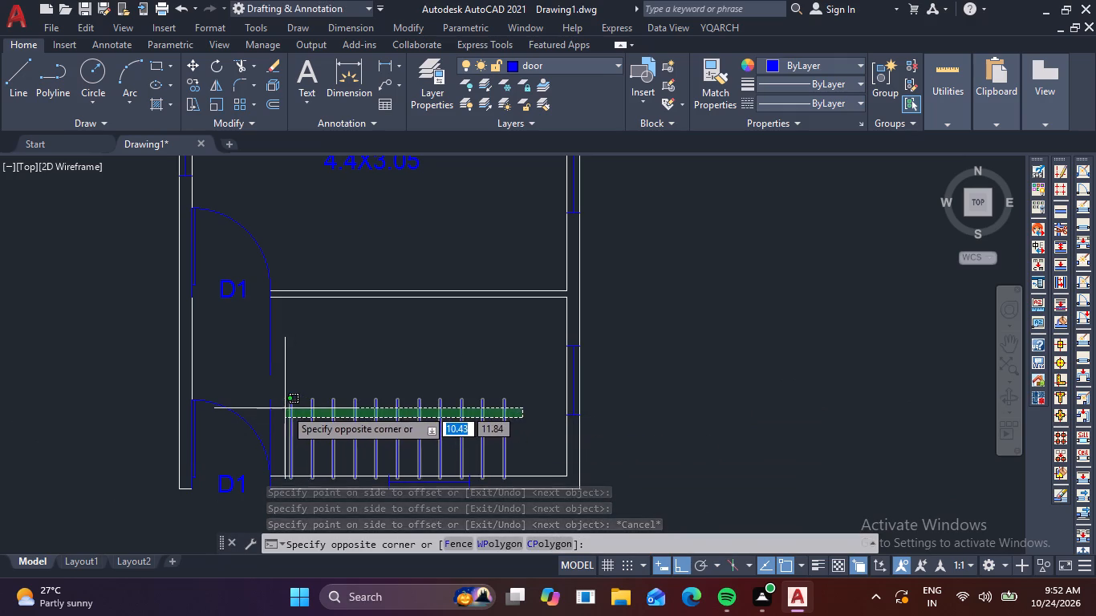
click(285, 408)
text(MI)
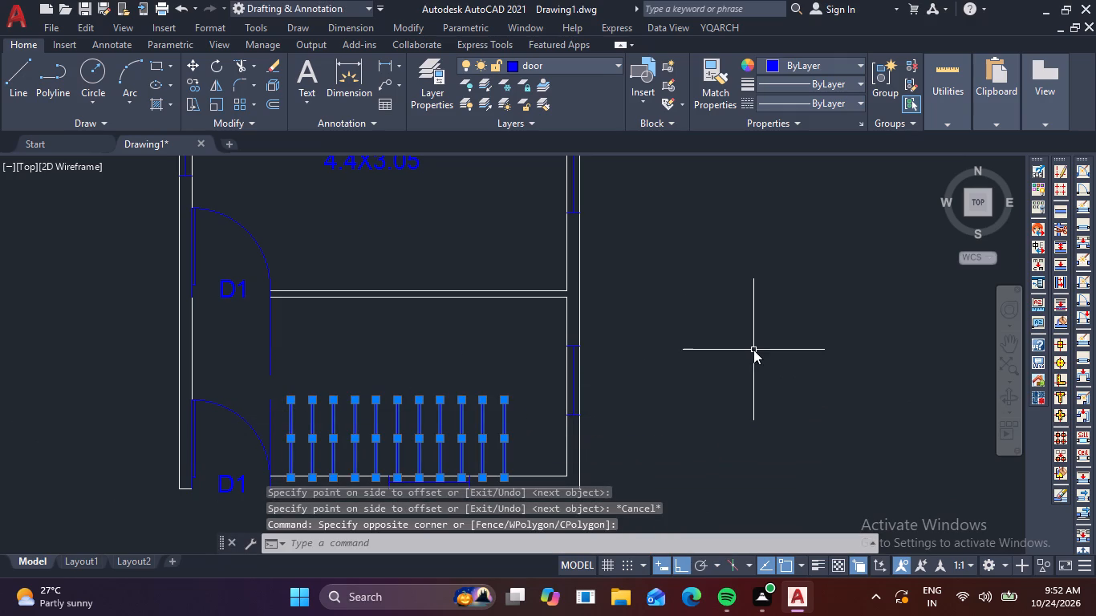
key(space)
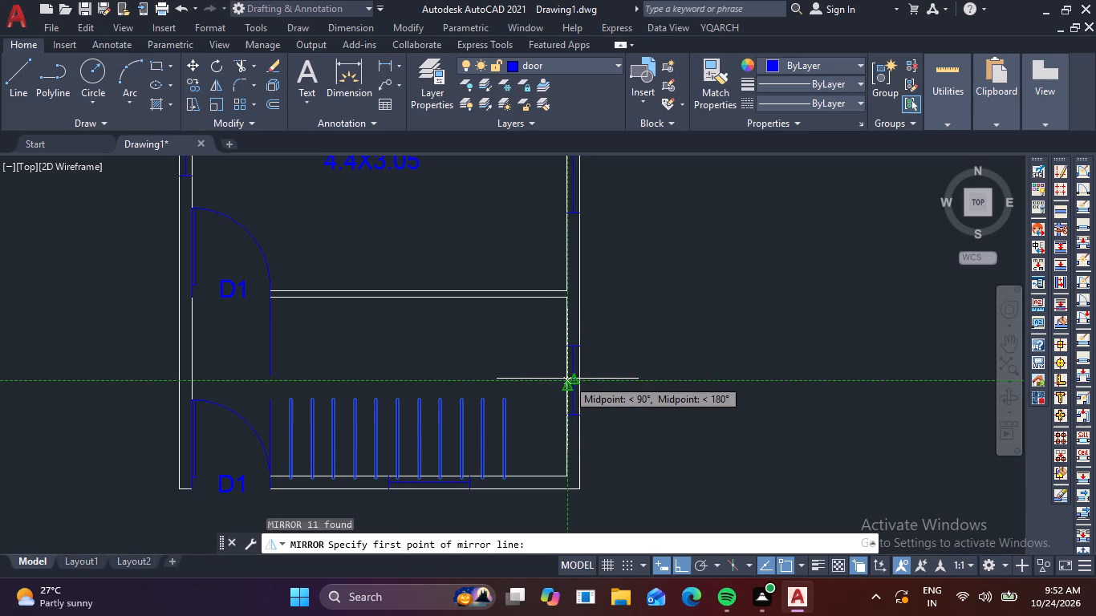
scroll(566, 389, up, 3)
click(553, 381)
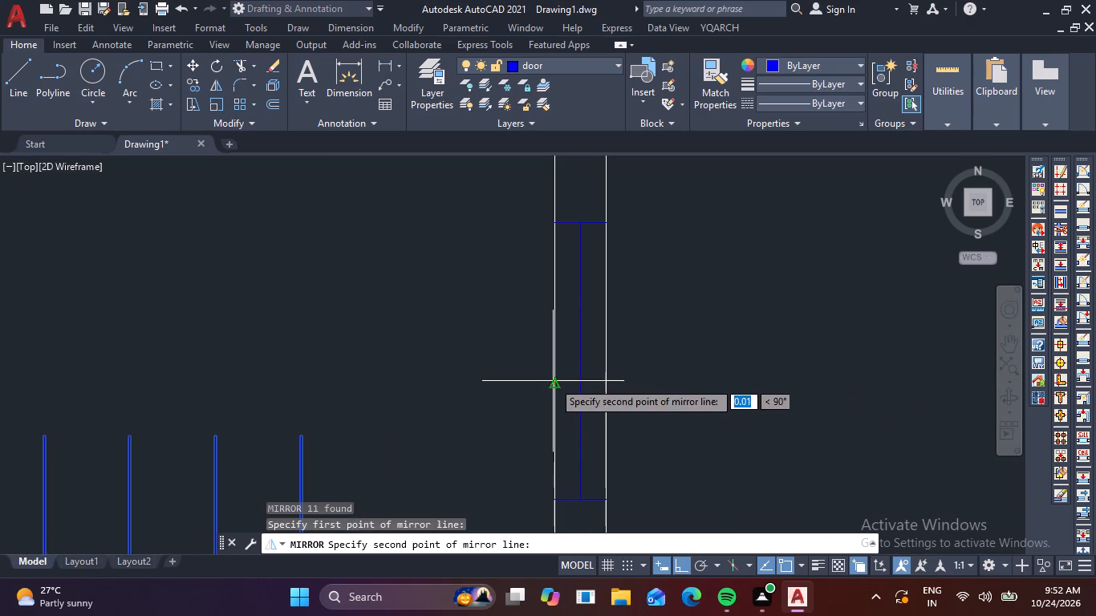
scroll(357, 399, down, 3)
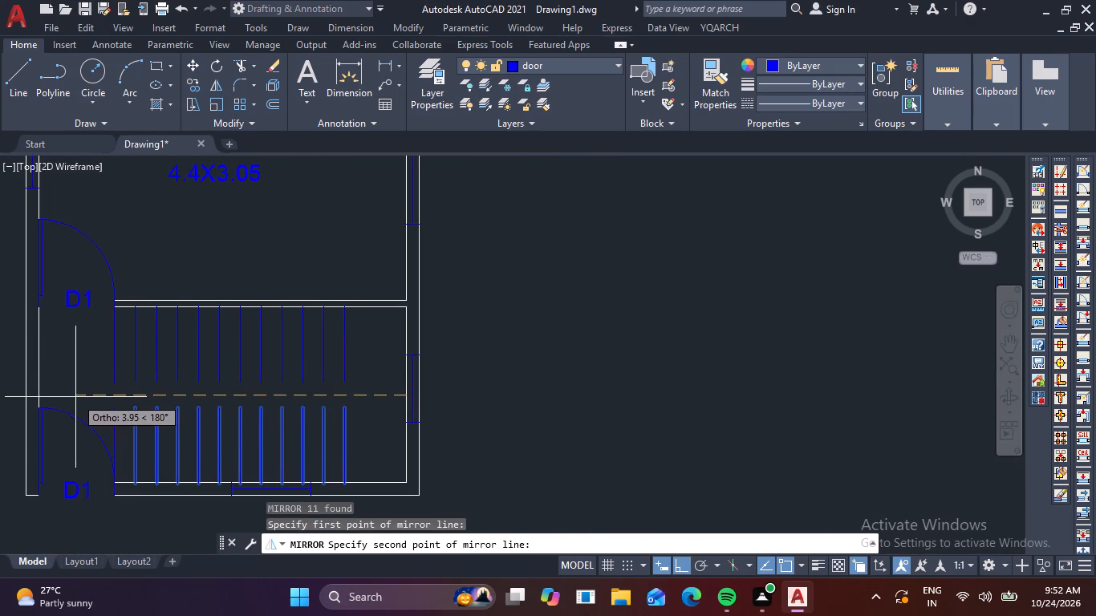
middle_drag(0, 399, 159, 397)
click(54, 414)
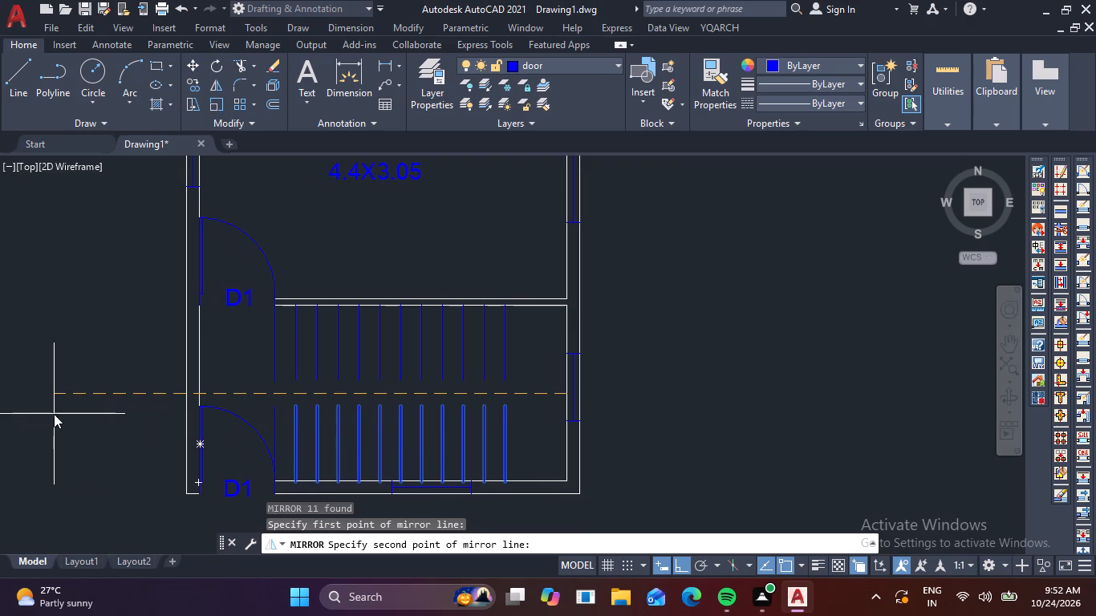
key(space)
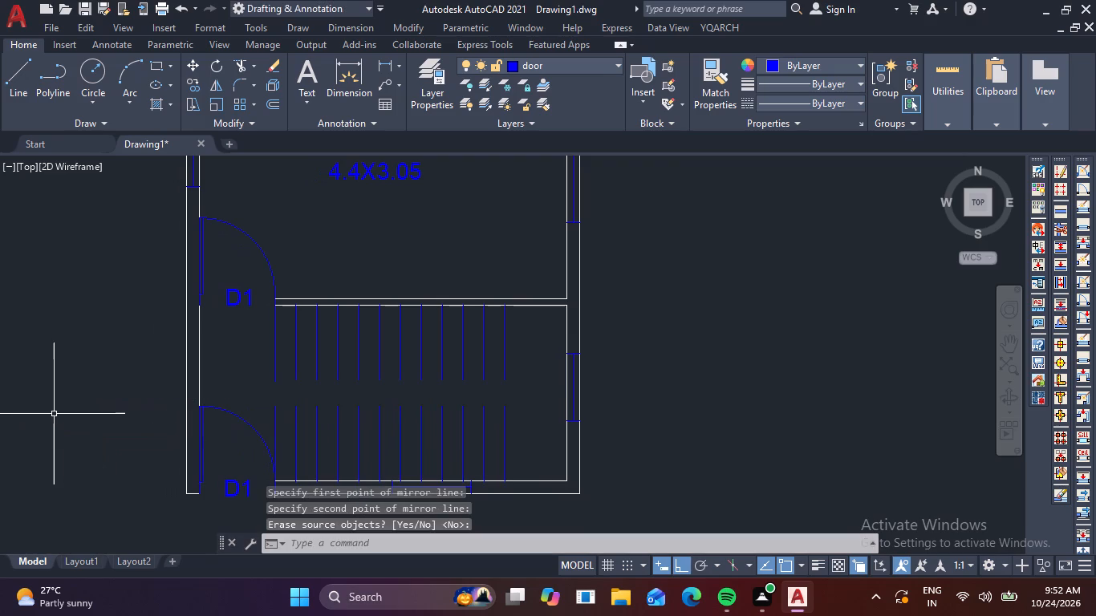
Trim the lower ends of the three offset treads nearest the D1 door to the bottom wall's inner edge.
scroll(419, 298, up, 6)
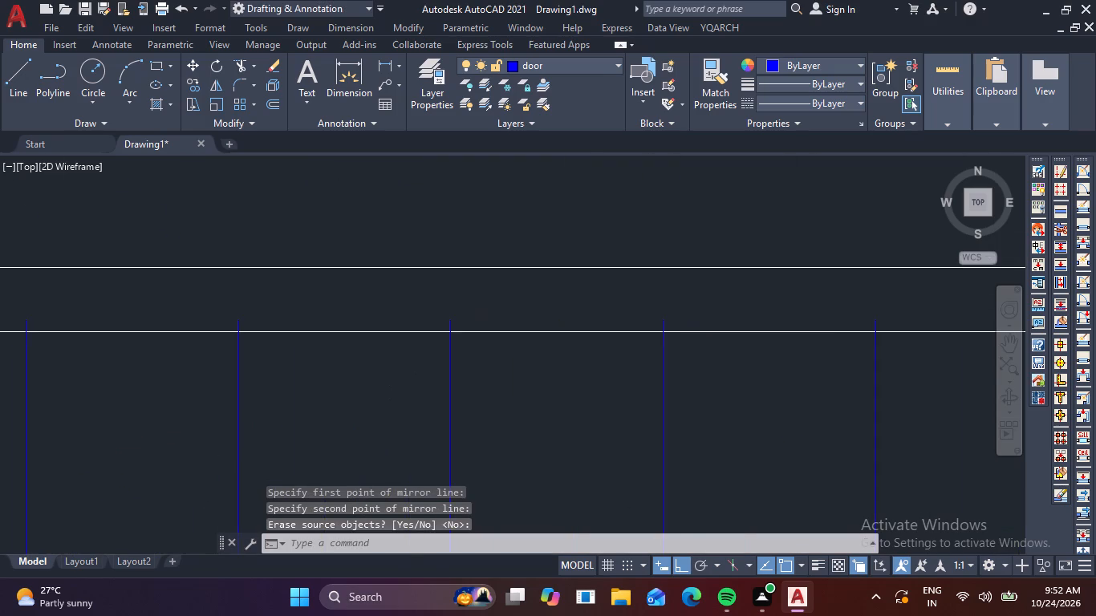
scroll(375, 334, down, 10)
scroll(400, 371, up, 7)
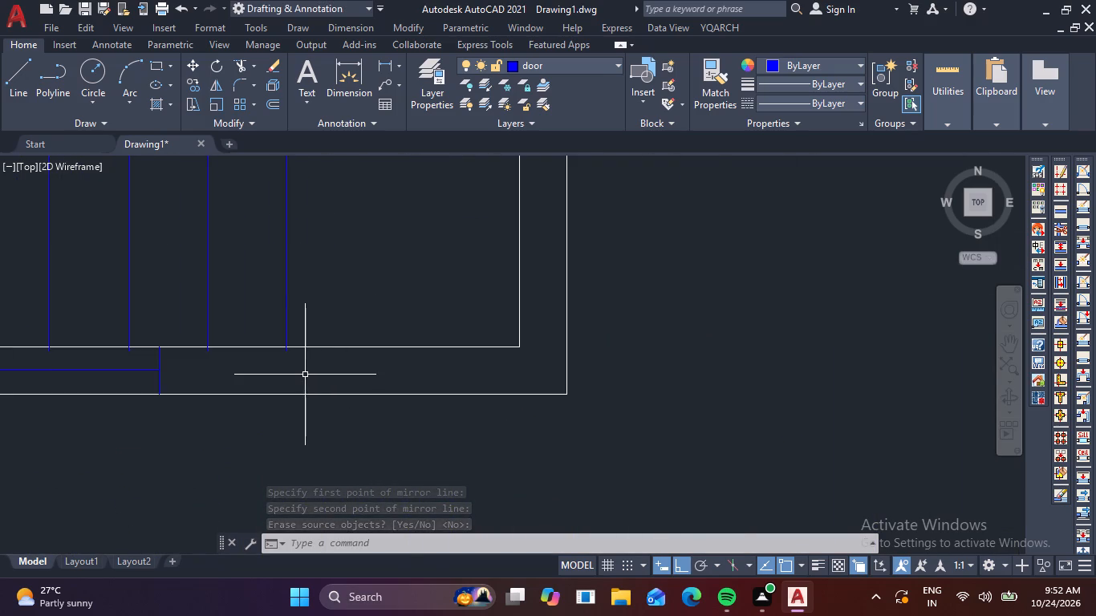
scroll(305, 375, up, 1)
scroll(305, 375, down, 2)
middle_drag(311, 375, 683, 359)
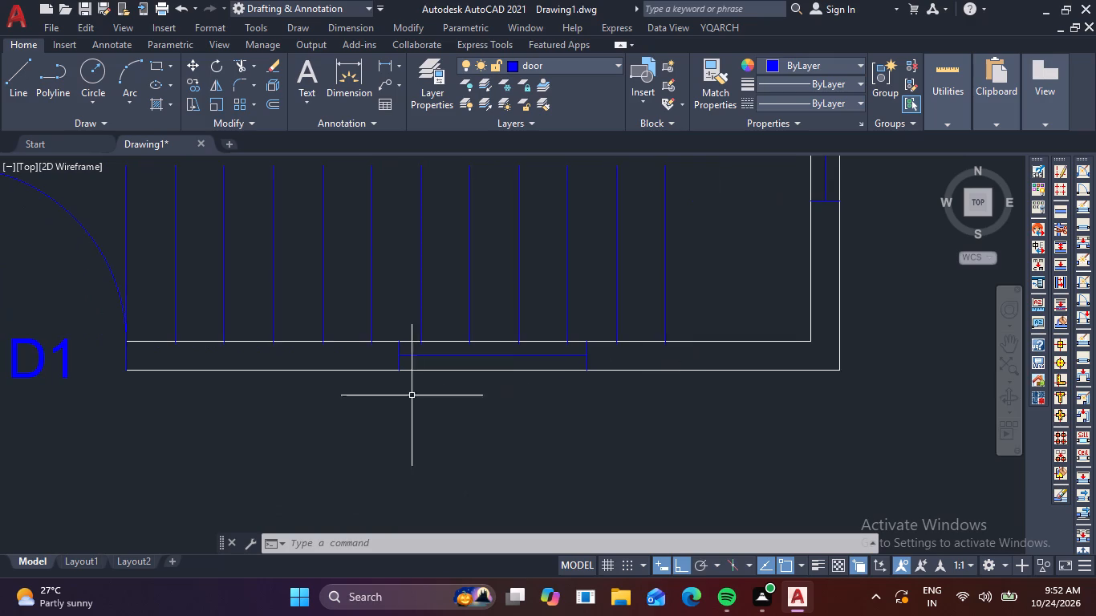
scroll(196, 344, up, 3)
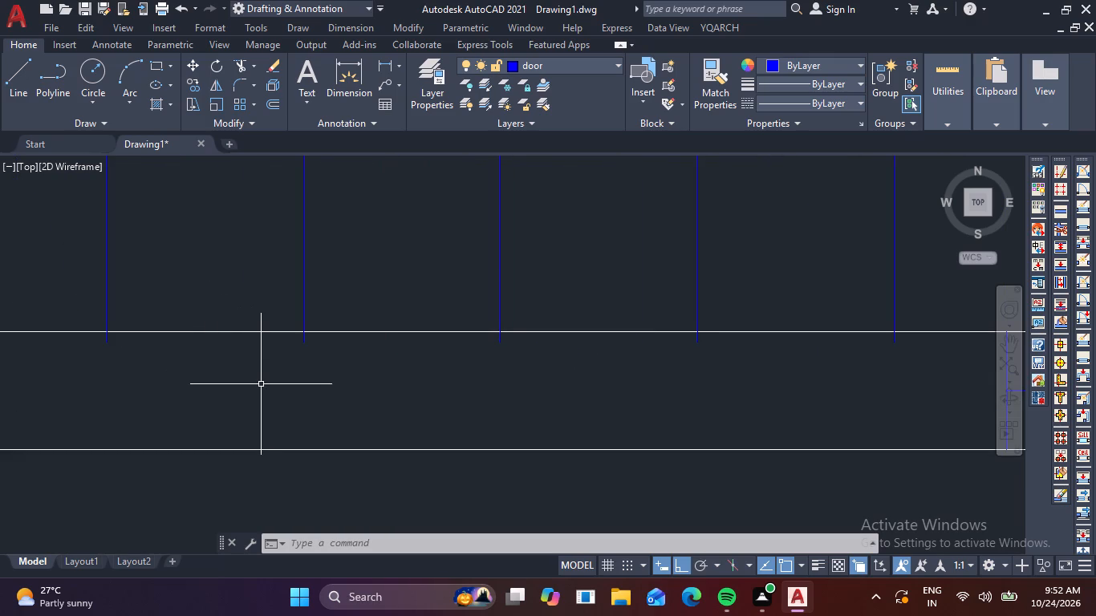
text(TR)
key(space)
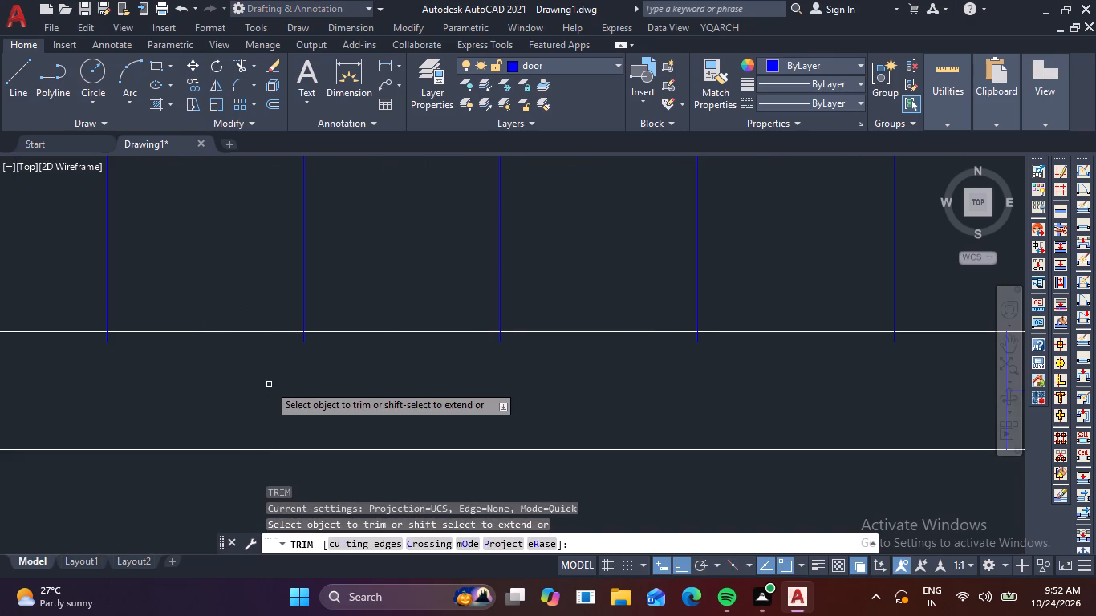
scroll(239, 318, down, 2)
scroll(189, 333, up, 3)
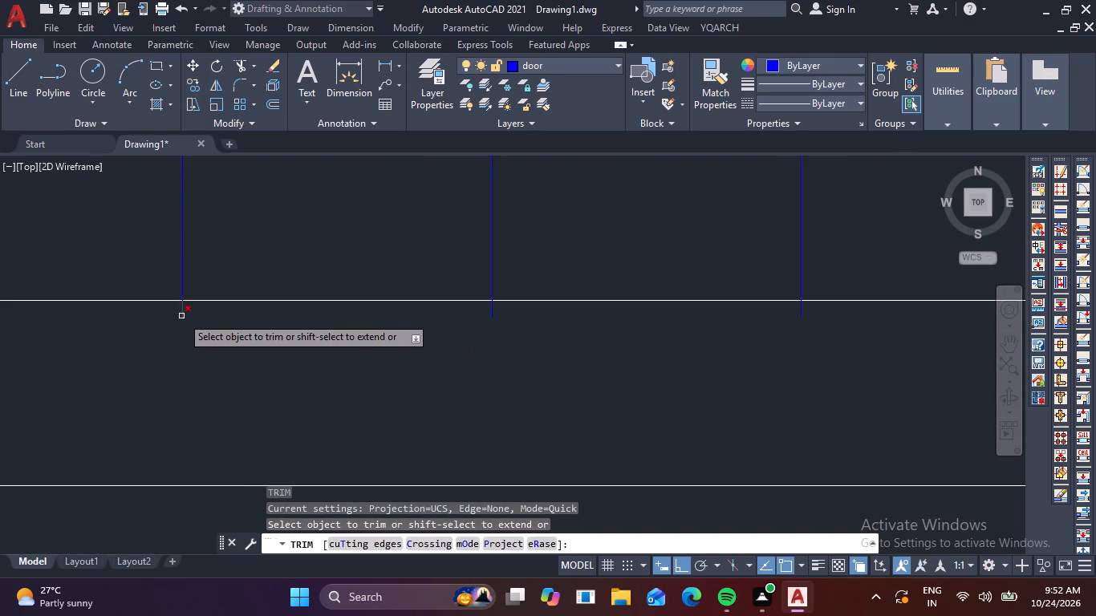
click(183, 314)
click(493, 312)
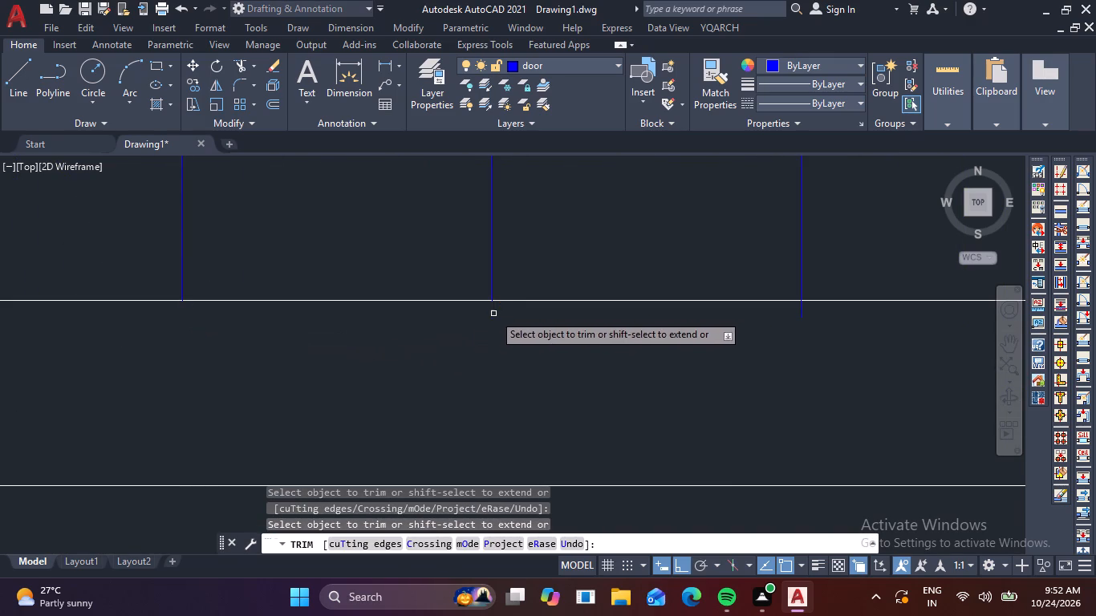
scroll(550, 335, down, 2)
middle_drag(545, 346, 233, 345)
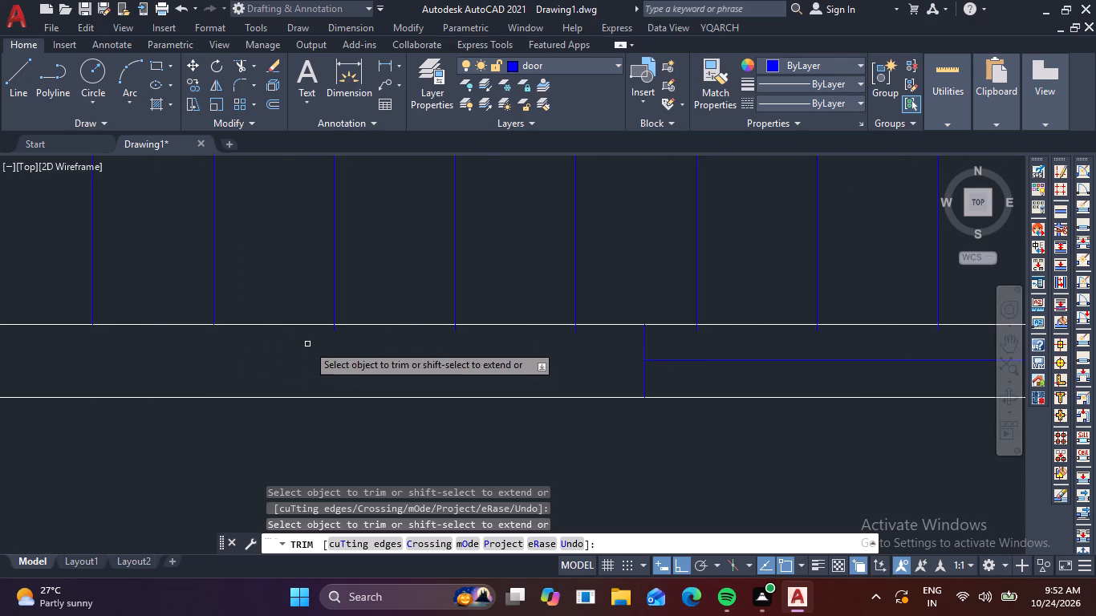
scroll(306, 342, up, 3)
click(382, 314)
Trim the lower ends of the next two treads, up to the bottom-wall window, to the wall's inner edge.
scroll(387, 318, down, 2)
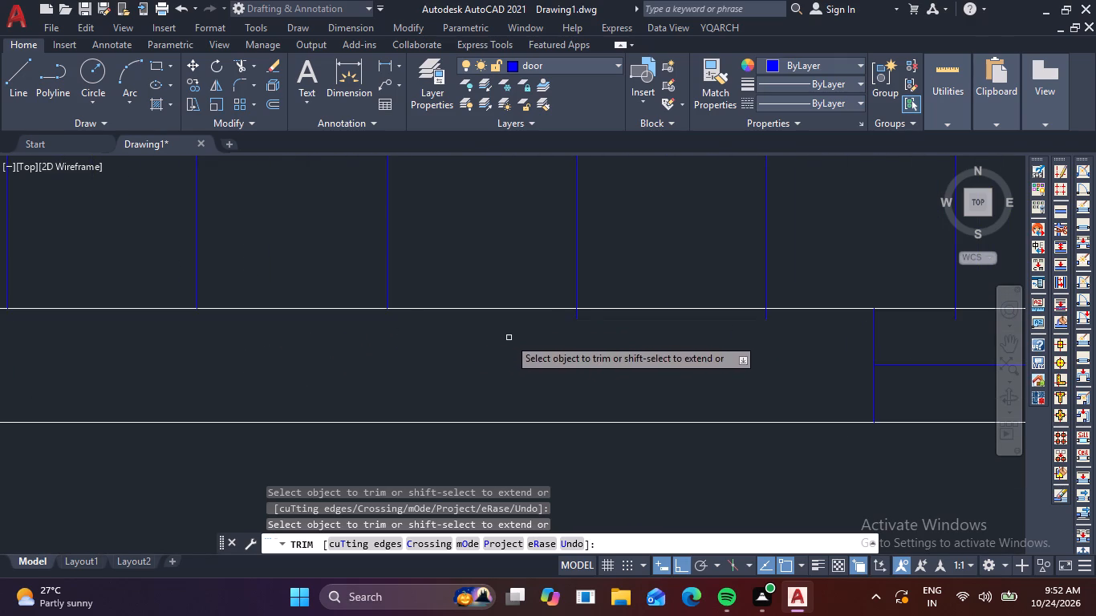
middle_drag(509, 338, 208, 351)
scroll(305, 343, up, 3)
click(164, 283)
click(213, 285)
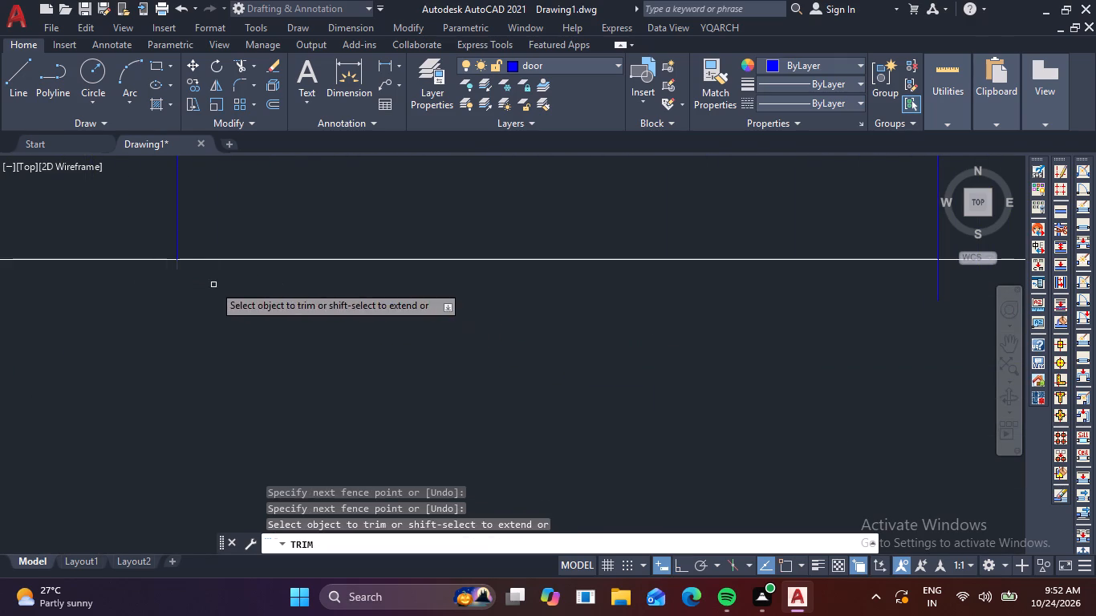
scroll(224, 303, down, 2)
scroll(509, 317, up, 3)
drag(507, 254, 490, 254)
drag(428, 252, 412, 253)
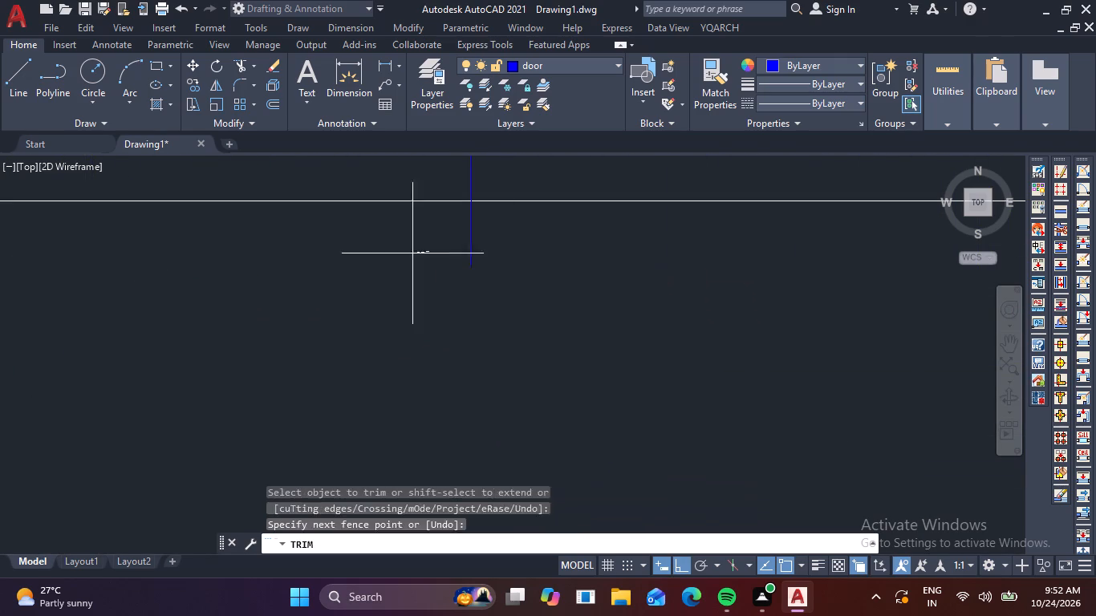
click(477, 239)
click(453, 243)
Trim the lower ends of the four treads above the bottom-wall window to the wall's inner edge.
scroll(436, 261, down, 2)
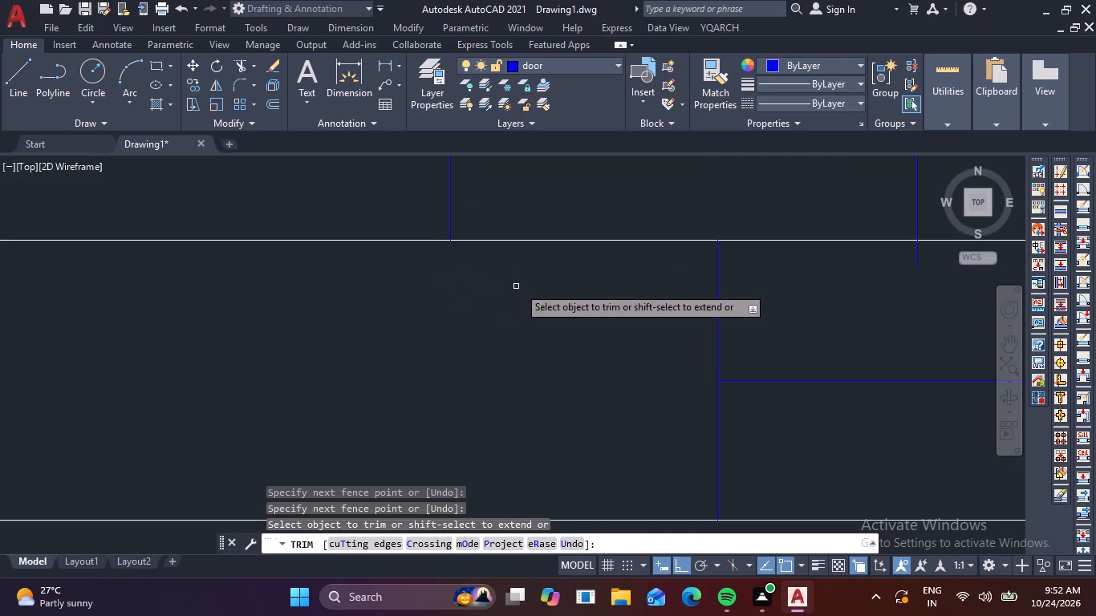
middle_drag(526, 286, 168, 311)
click(586, 286)
click(534, 277)
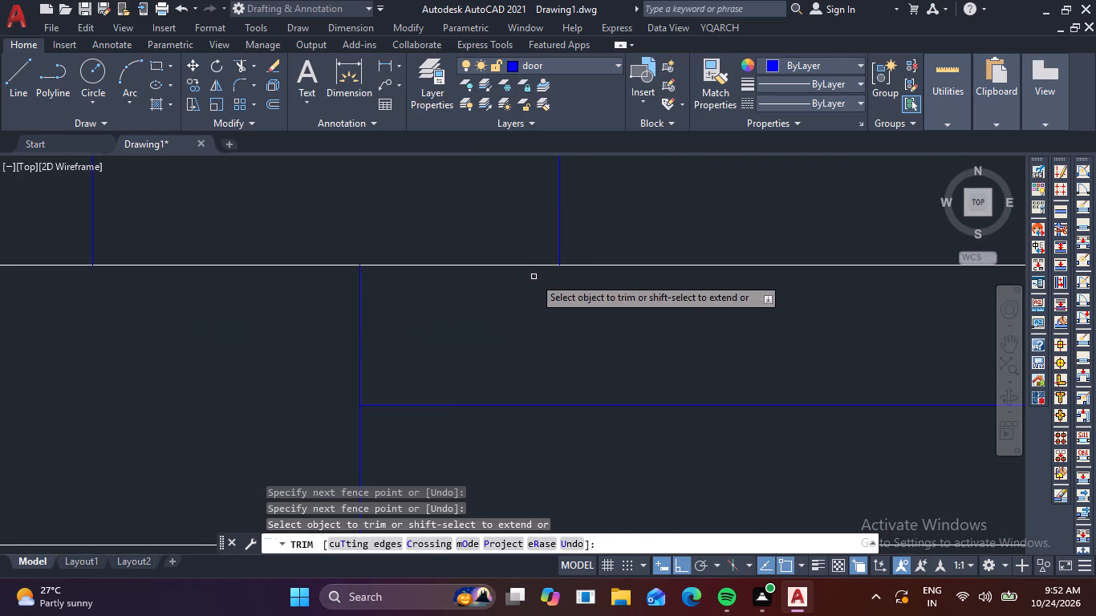
scroll(538, 278, down, 3)
scroll(693, 288, up, 4)
drag(526, 271, 509, 271)
drag(435, 263, 467, 263)
click(501, 262)
click(457, 264)
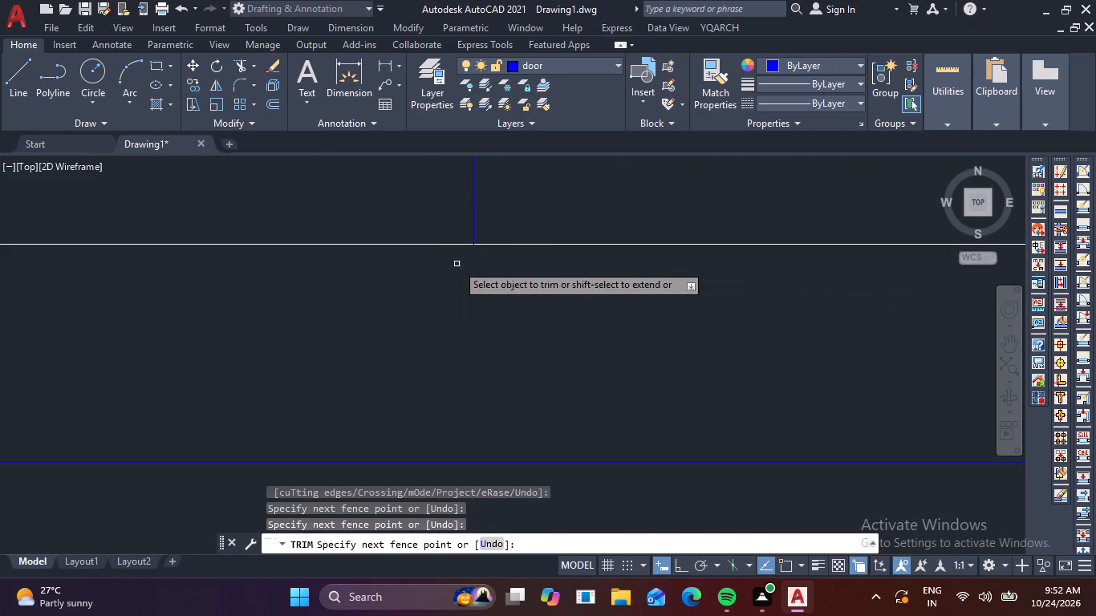
scroll(455, 267, down, 3)
middle_drag(452, 293, 322, 290)
scroll(517, 278, up, 3)
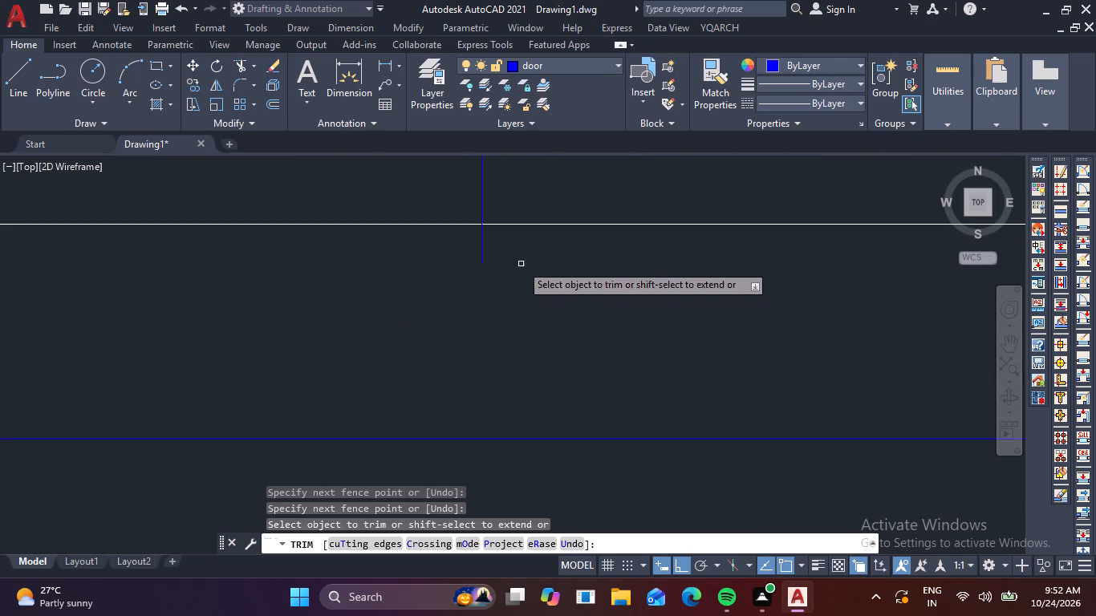
click(509, 251)
click(442, 241)
scroll(443, 254, down, 2)
middle_drag(603, 273, 311, 276)
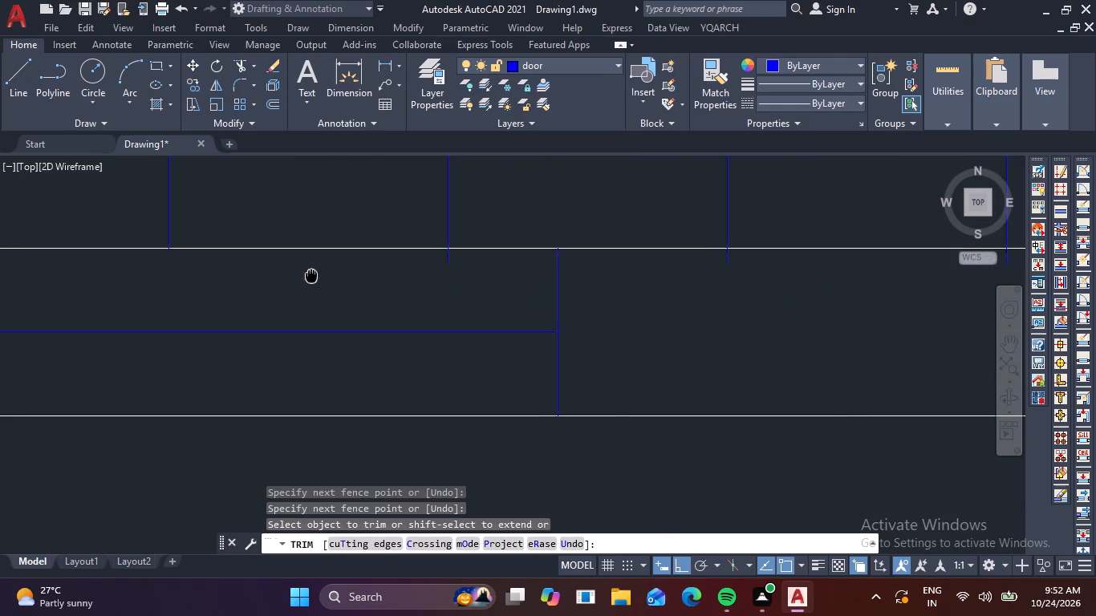
middle_drag(311, 276, 303, 276)
scroll(484, 252, up, 2)
click(386, 260)
click(292, 276)
Trim the lower ends of the last two treads, between the bottom-wall window and the right wall, to the inner edge.
scroll(303, 282, down, 3)
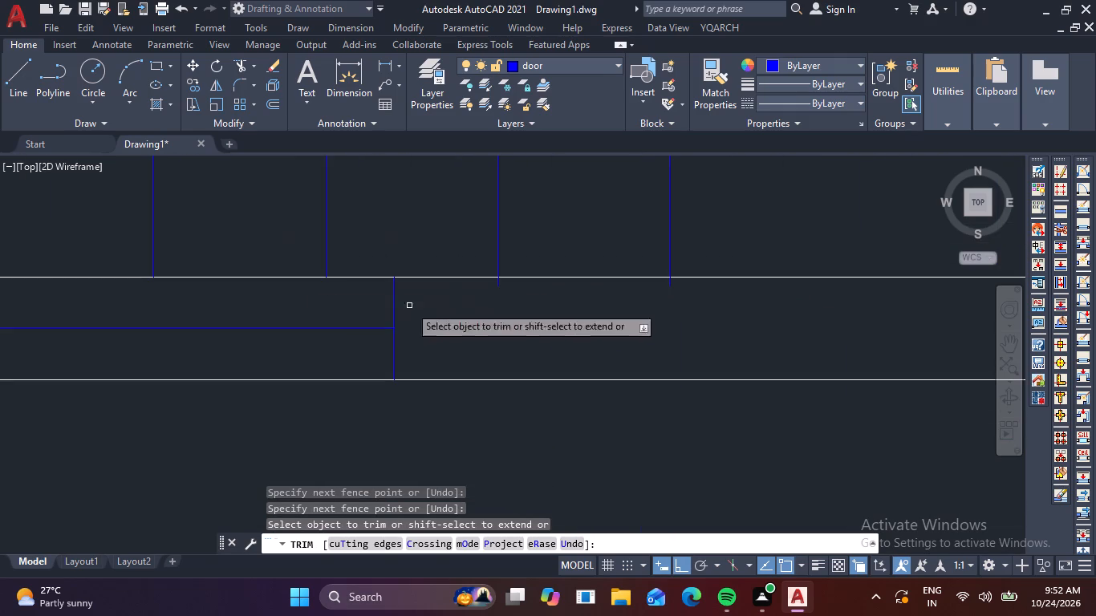
scroll(543, 280, up, 3)
click(384, 287)
click(298, 288)
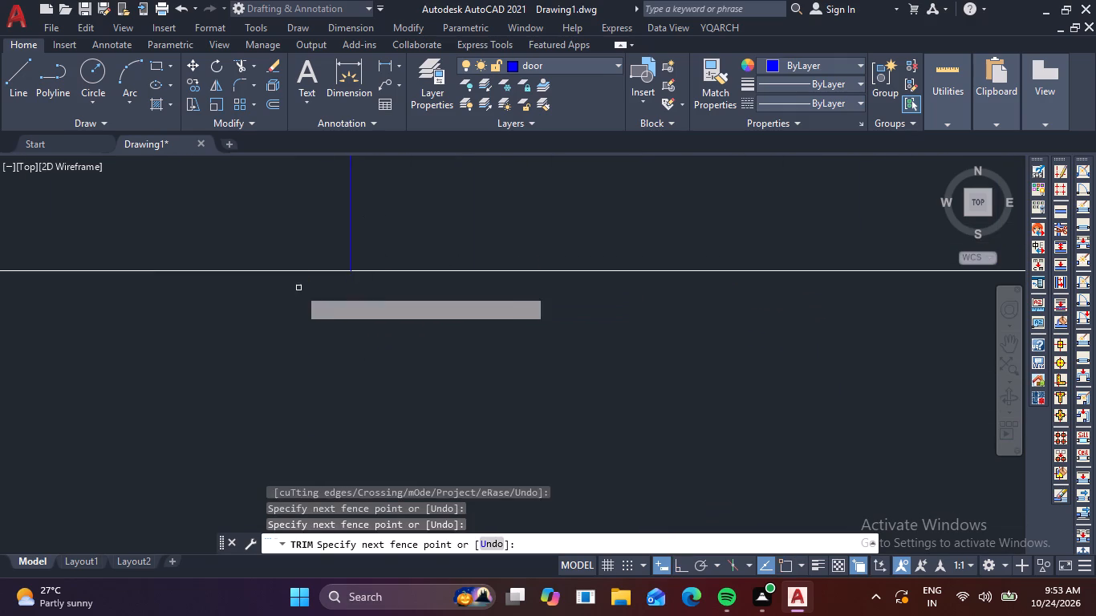
scroll(300, 291, down, 4)
scroll(470, 307, up, 4)
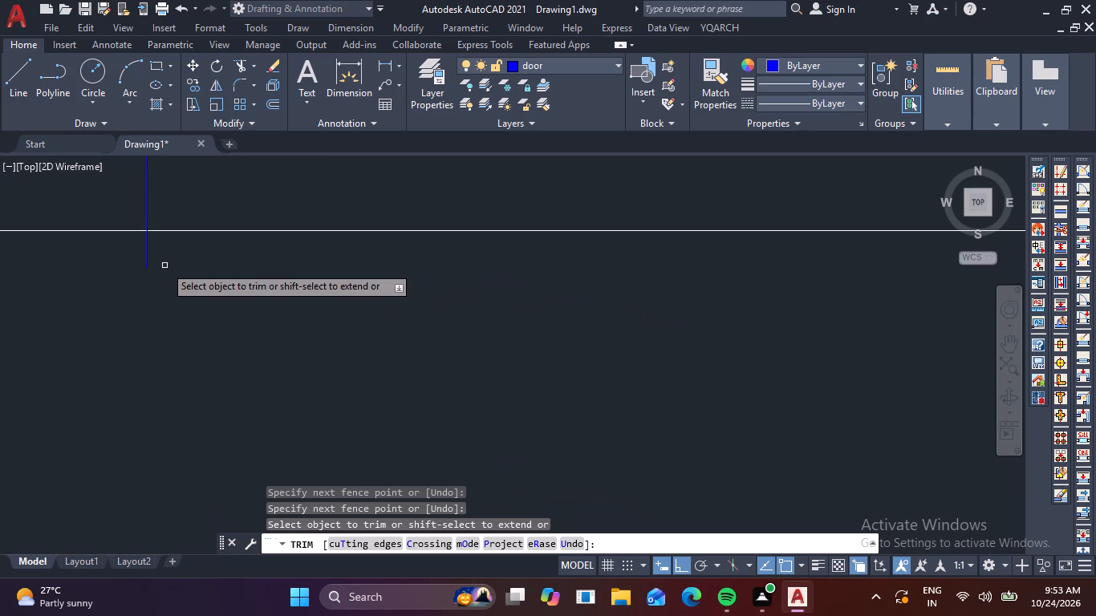
click(164, 263)
click(130, 258)
Trim the upper ends of the three mirrored treads nearest the right wall to the dividing wall's lower edge.
scroll(130, 261, down, 4)
scroll(228, 228, down, 2)
middle_drag(226, 226, 237, 242)
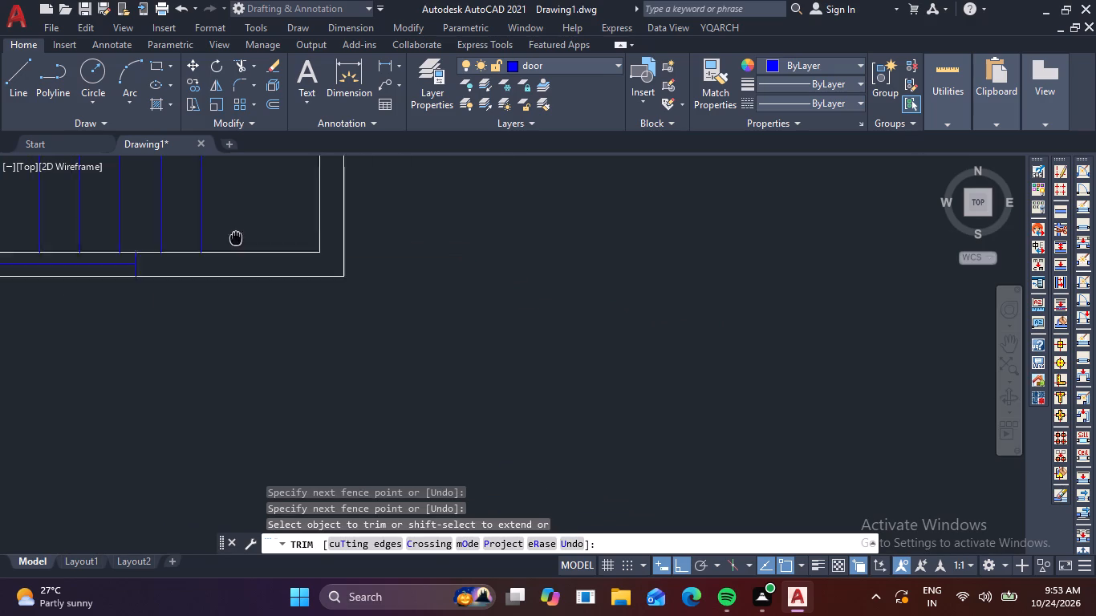
middle_drag(237, 242, 385, 431)
middle_drag(367, 306, 433, 479)
middle_drag(419, 322, 432, 423)
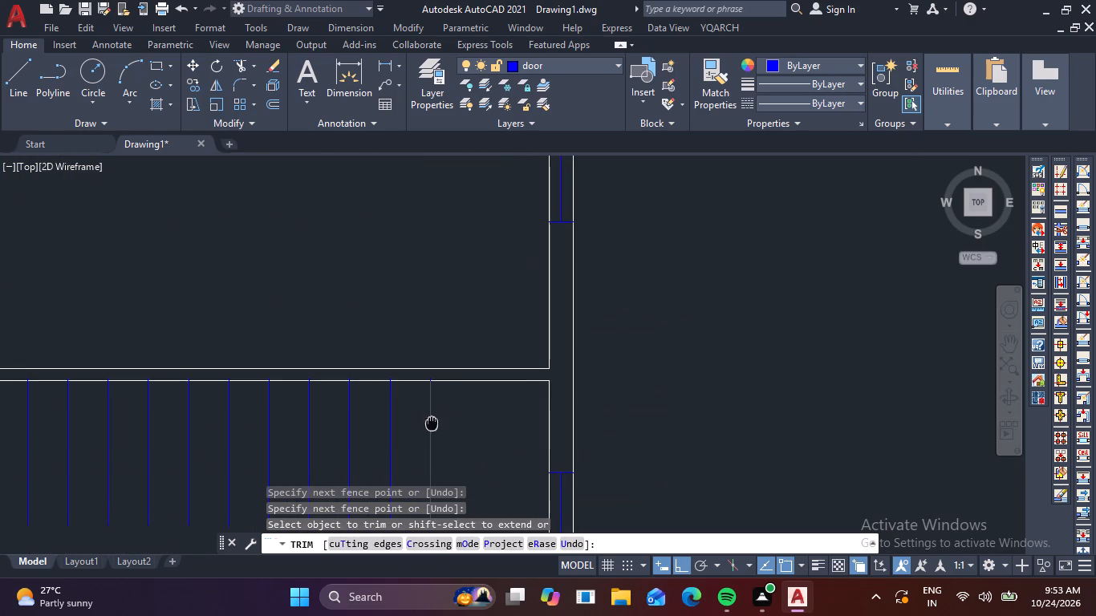
middle_drag(432, 423, 432, 426)
scroll(403, 375, up, 4)
scroll(542, 419, up, 1)
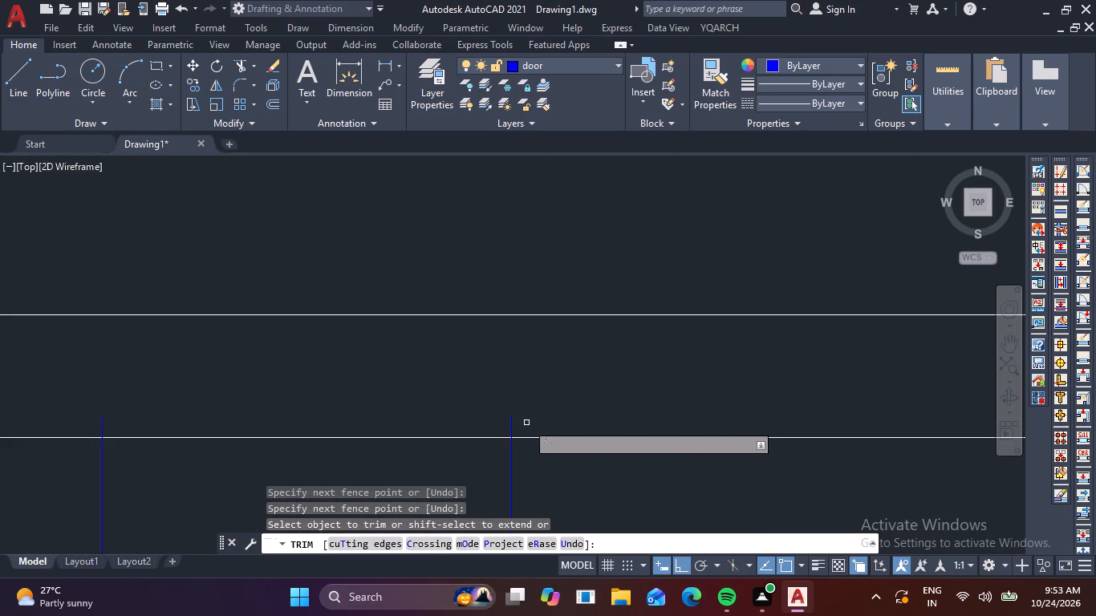
click(528, 423)
click(446, 415)
click(81, 420)
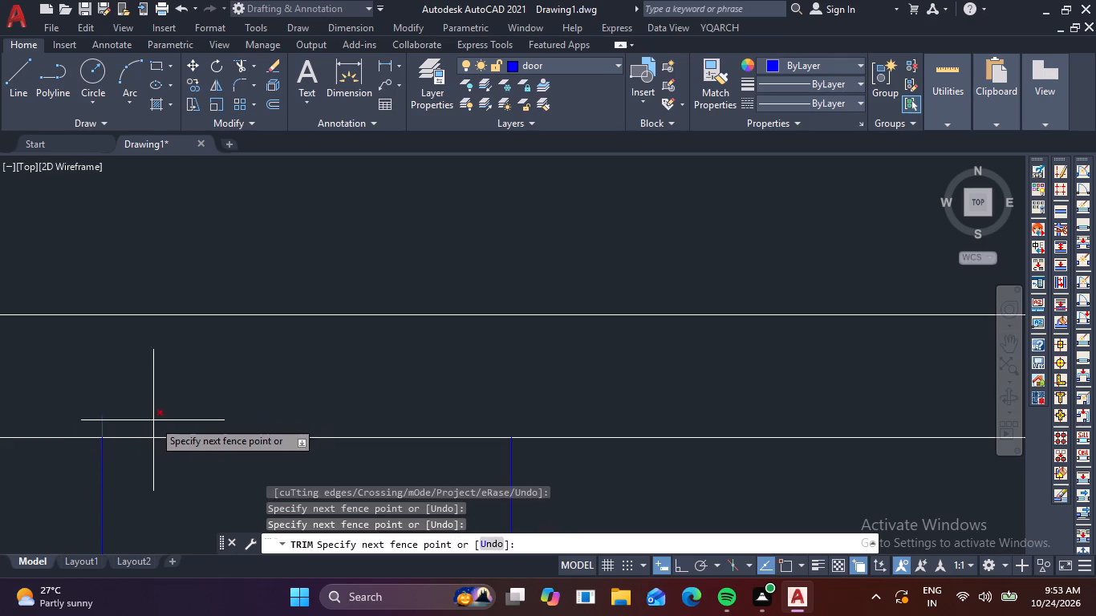
click(153, 420)
scroll(164, 415, down, 5)
middle_drag(137, 366, 410, 356)
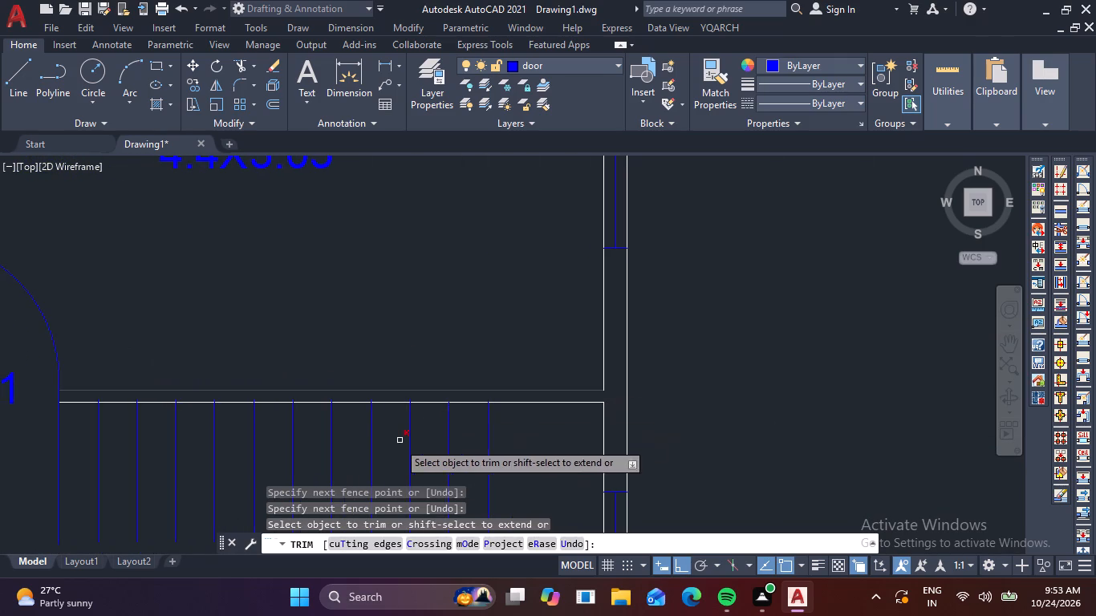
scroll(408, 402, up, 5)
drag(416, 415, 407, 415)
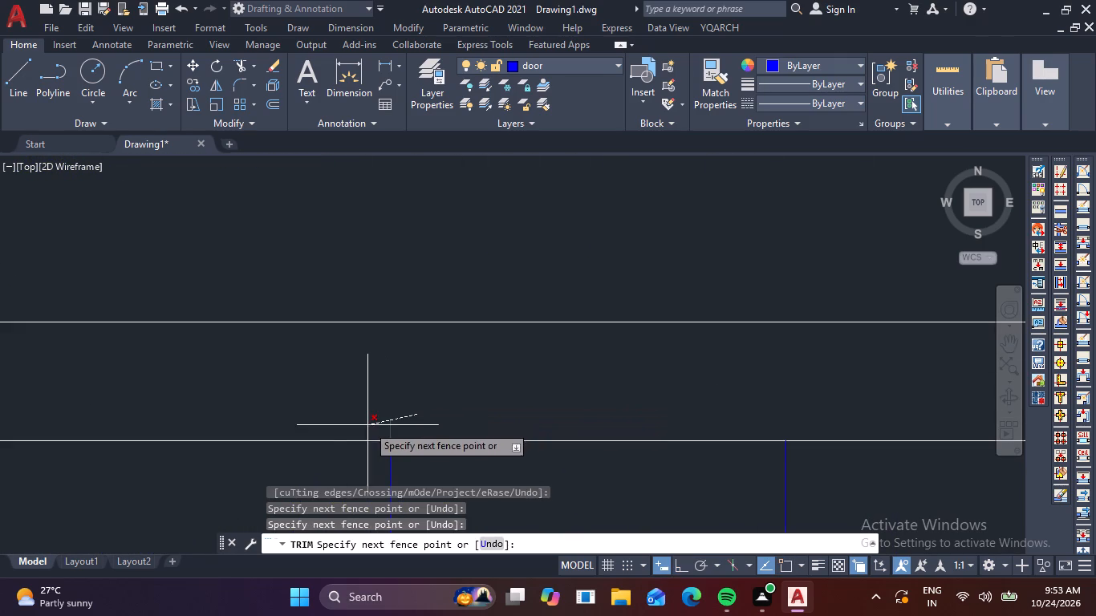
click(355, 430)
Trim the upper ends of the next three mirrored treads, moving away from the right wall, to the dividing wall's lower edge.
scroll(367, 423, down, 2)
middle_drag(338, 338, 347, 338)
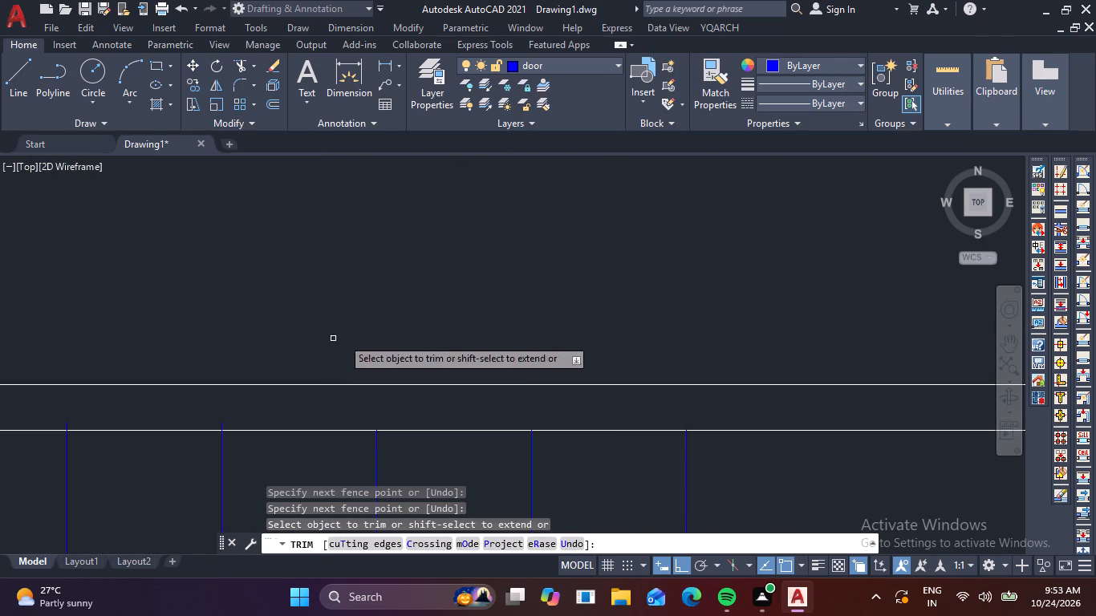
middle_drag(347, 338, 633, 330)
scroll(522, 416, up, 4)
drag(500, 425, 479, 425)
click(434, 425)
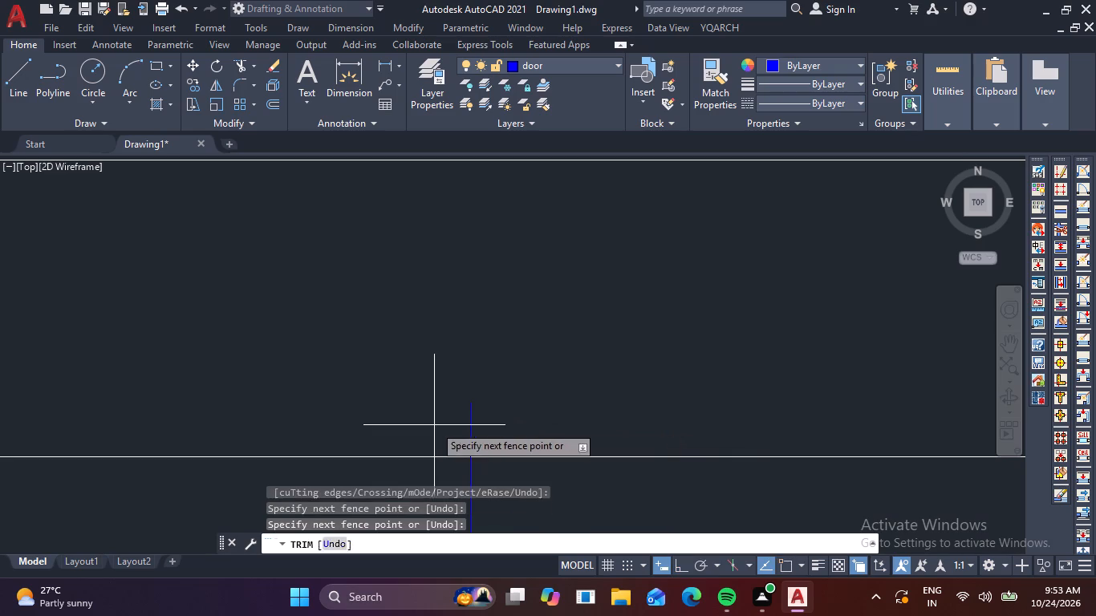
click(522, 414)
scroll(521, 407, down, 4)
middle_drag(400, 328, 600, 278)
scroll(574, 358, up, 4)
click(529, 369)
click(428, 381)
scroll(428, 371, down, 4)
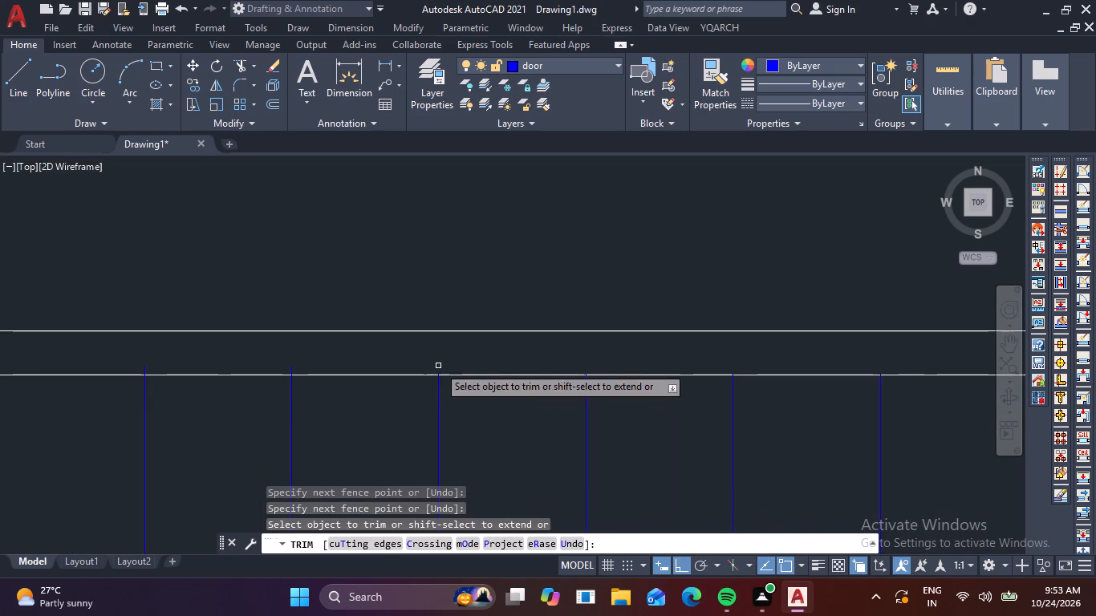
middle_drag(364, 295, 646, 282)
scroll(578, 367, up, 4)
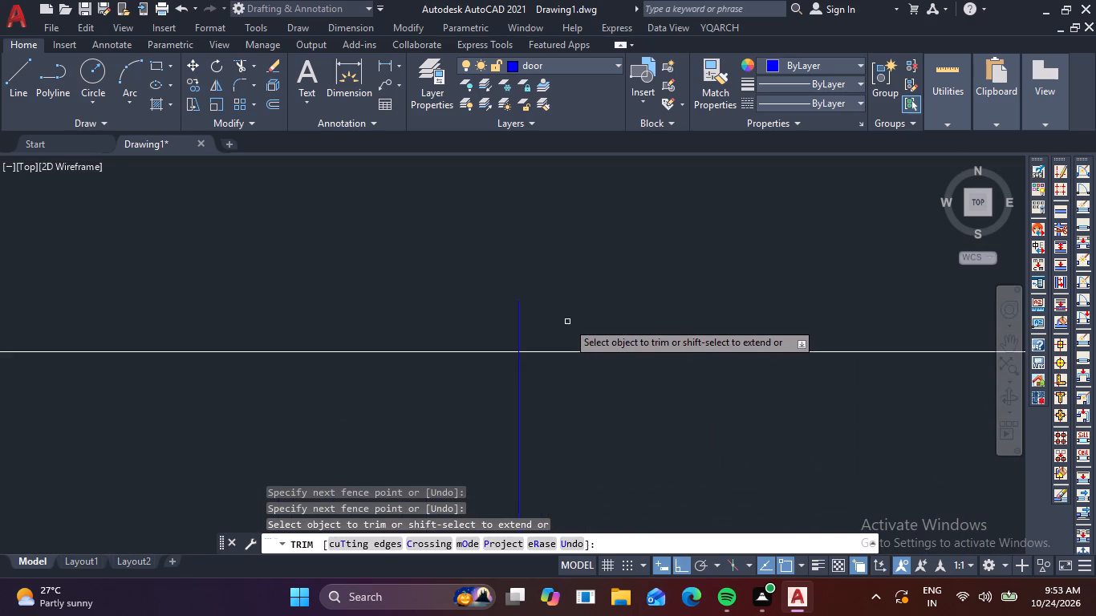
click(562, 324)
click(470, 322)
Trim the upper ends of the following three mirrored treads to the dividing wall's lower edge.
scroll(470, 322, down, 6)
scroll(412, 320, up, 5)
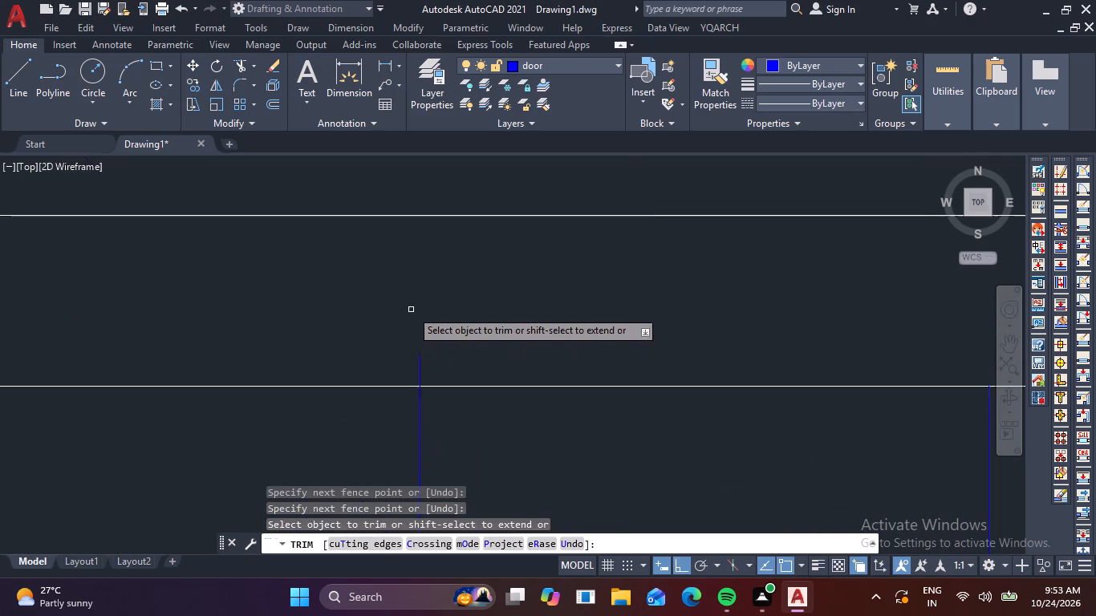
scroll(411, 310, up, 1)
click(454, 387)
click(394, 407)
scroll(390, 401, down, 4)
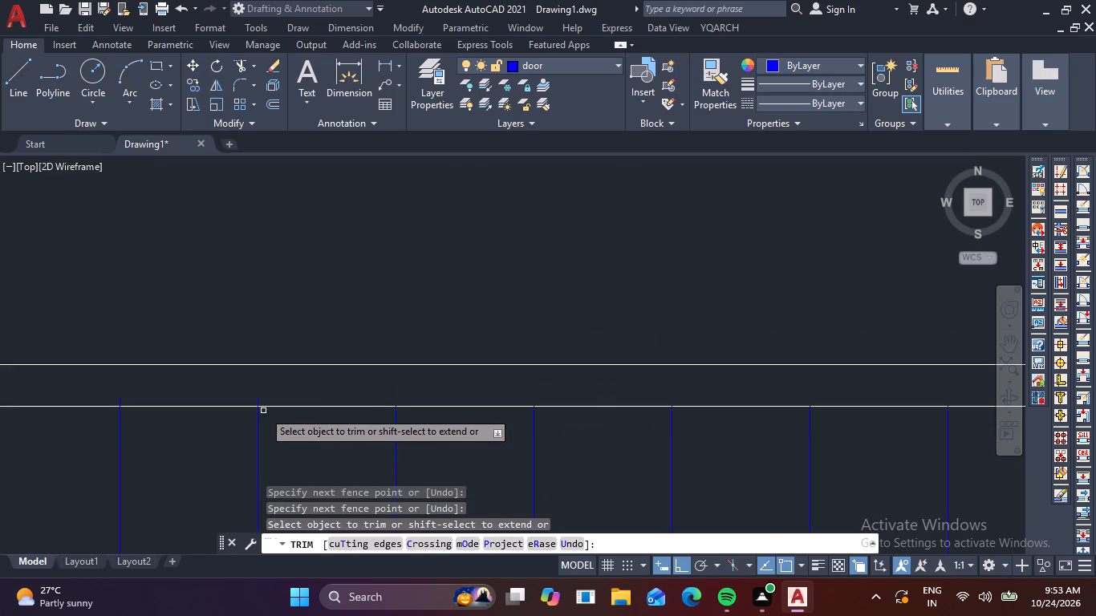
scroll(262, 400, up, 4)
click(239, 411)
click(168, 424)
scroll(168, 423, down, 4)
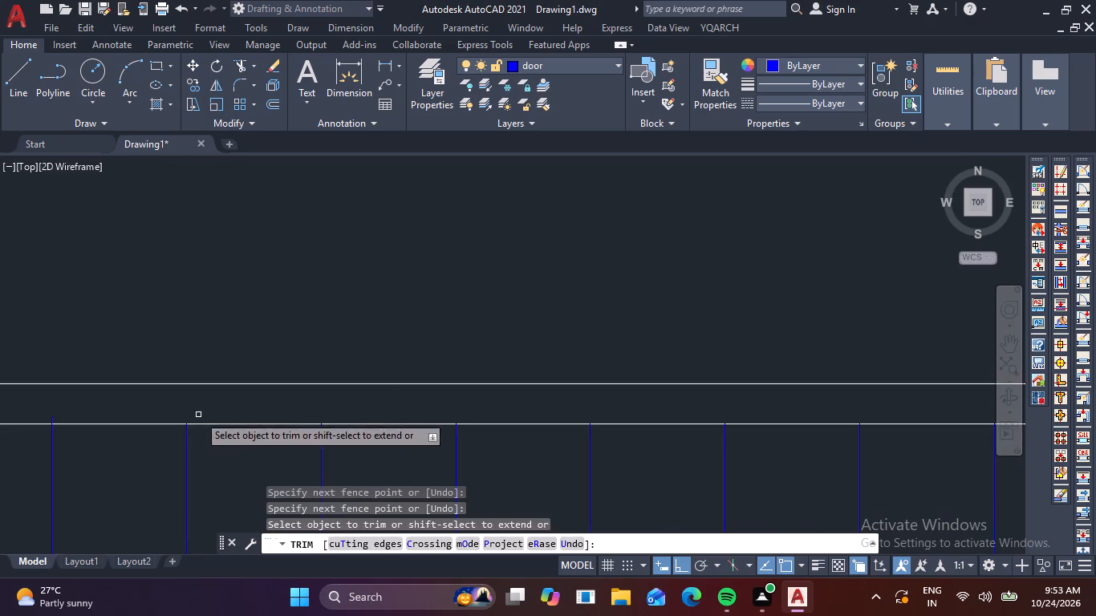
middle_drag(324, 306, 799, 224)
scroll(503, 350, up, 4)
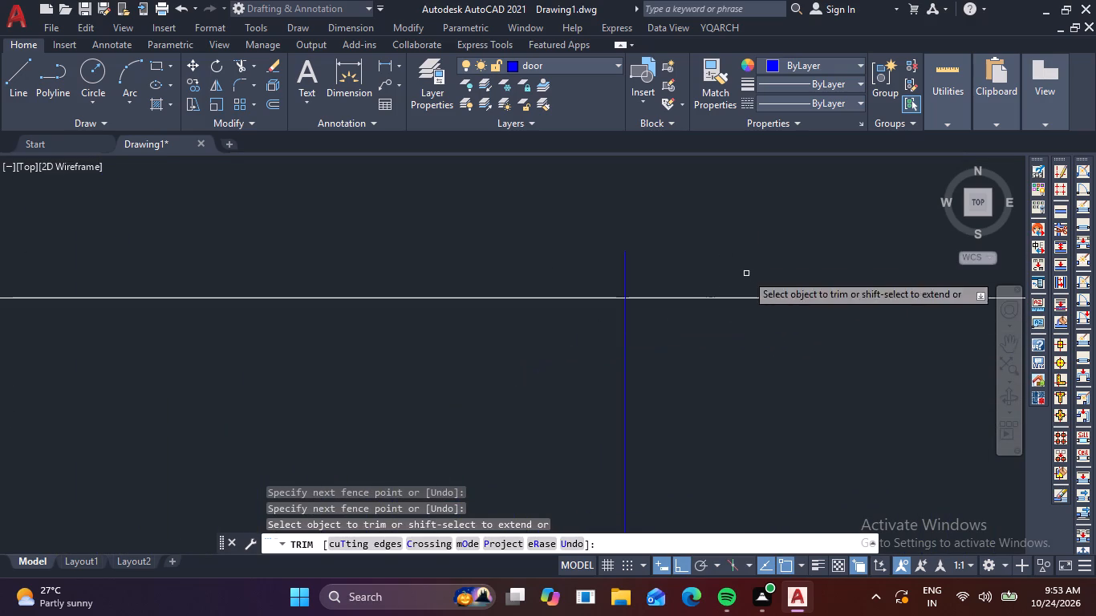
click(684, 274)
click(591, 279)
Trim the upper ends of the last two mirrored treads, nearest the D1 door, to the dividing wall's lower edge.
scroll(591, 279, down, 4)
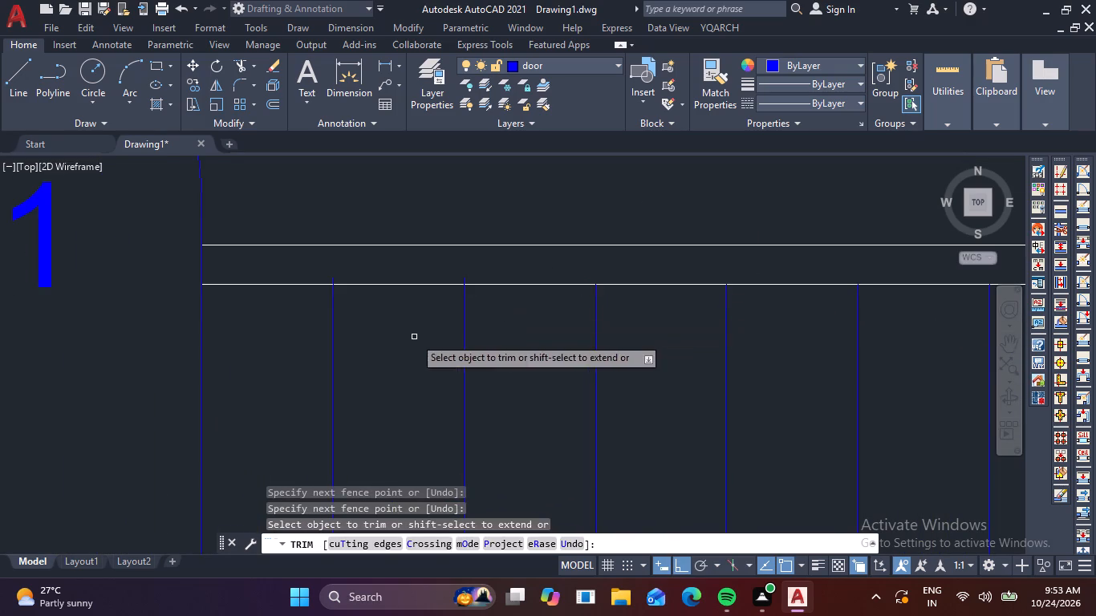
middle_drag(418, 337, 492, 399)
scroll(563, 330, up, 4)
click(414, 395)
click(364, 400)
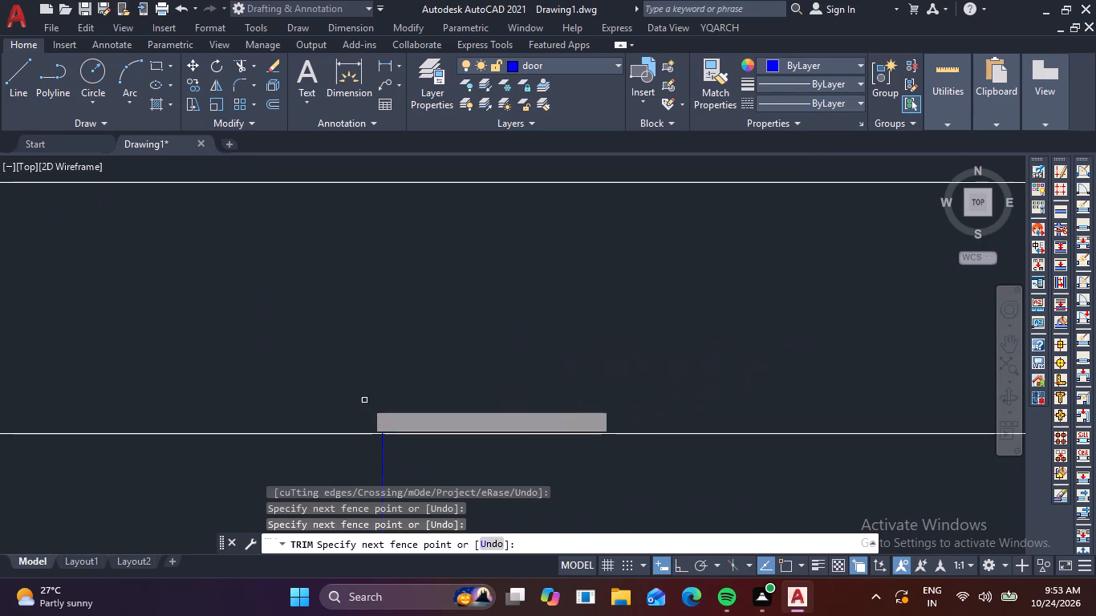
scroll(364, 400, down, 3)
middle_drag(294, 300, 668, 267)
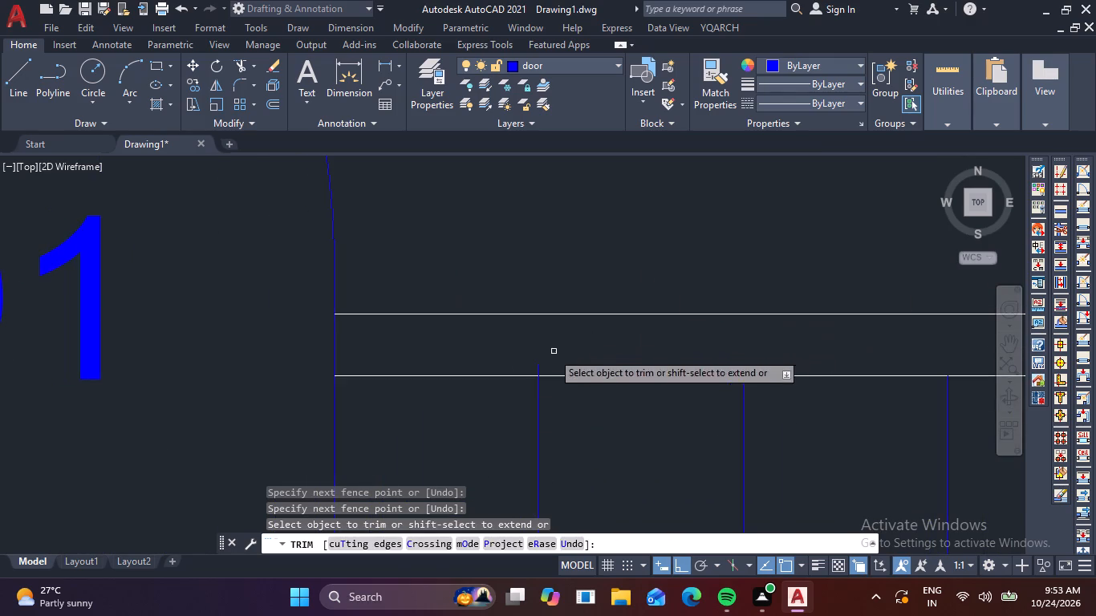
scroll(532, 363, up, 4)
drag(593, 400, 558, 407)
click(477, 428)
click(585, 402)
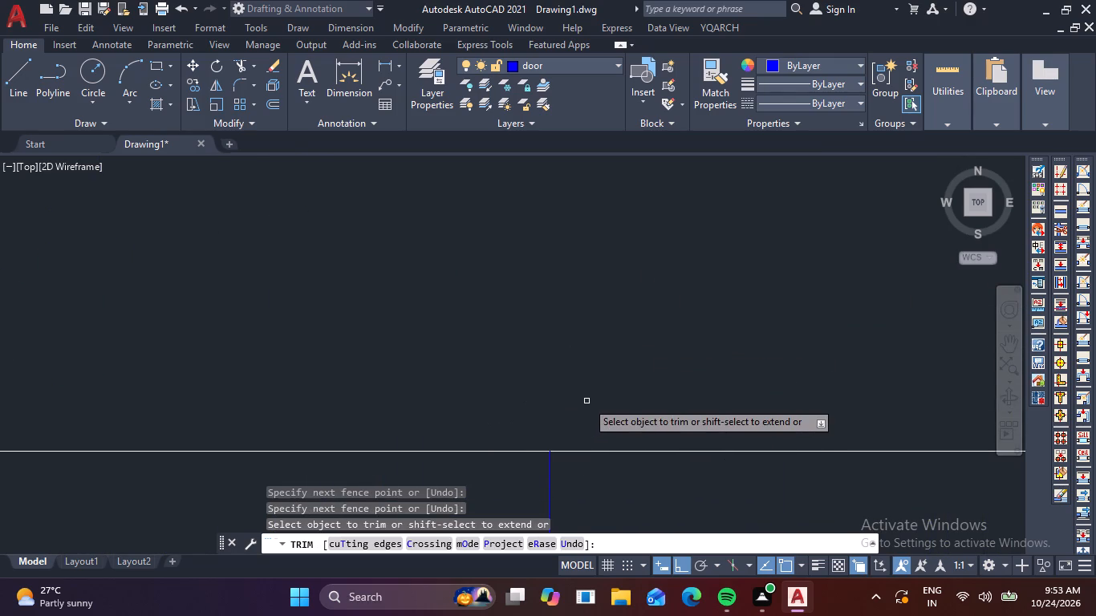
key(Escape)
Draw a 2.75 m horizontal line joining the upper ends of the lower stair flight's treads, from the leftmost to the rightmost.
scroll(587, 401, down, 6)
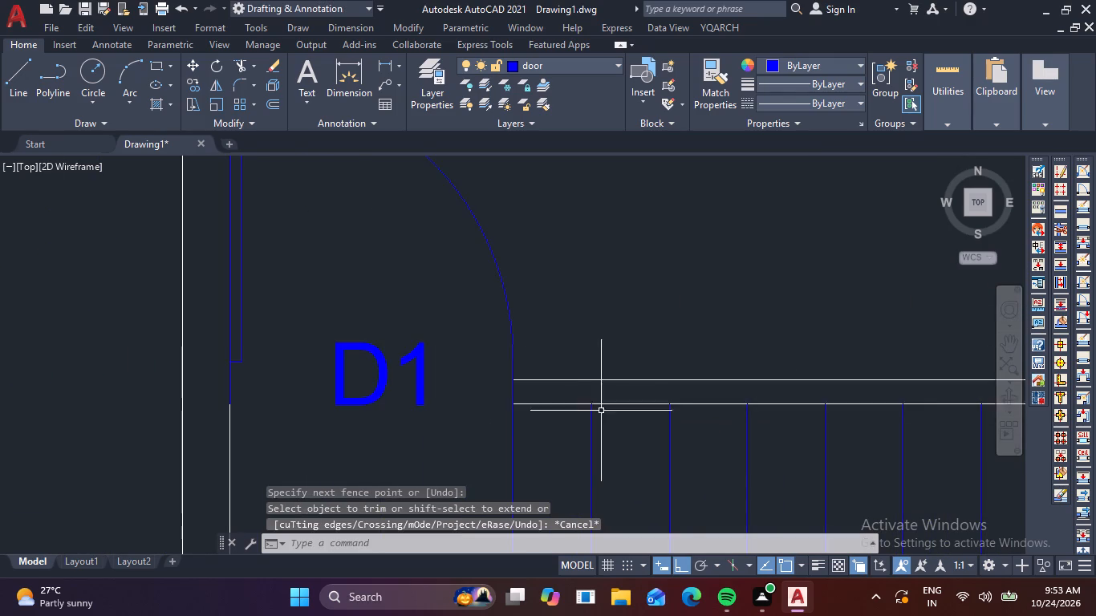
scroll(601, 411, down, 2)
middle_drag(657, 456, 578, 314)
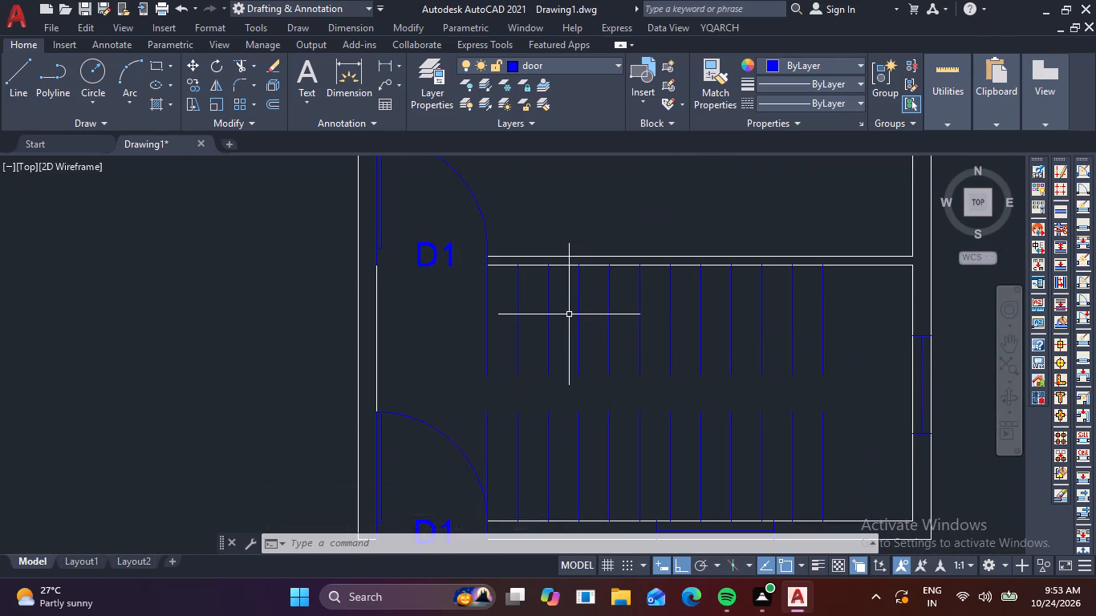
text(L)
key(space)
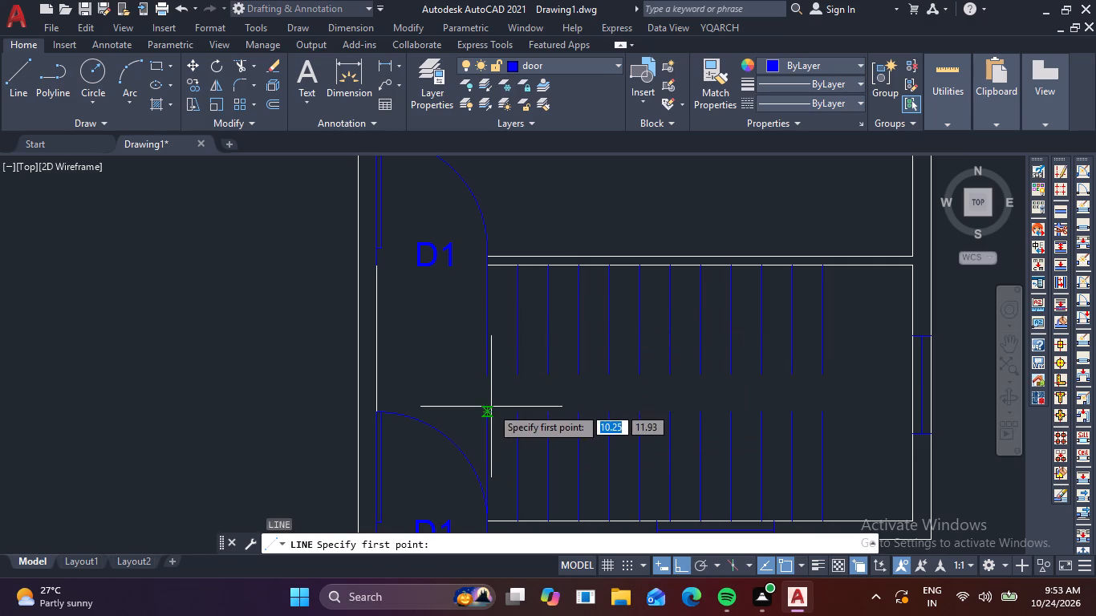
click(489, 407)
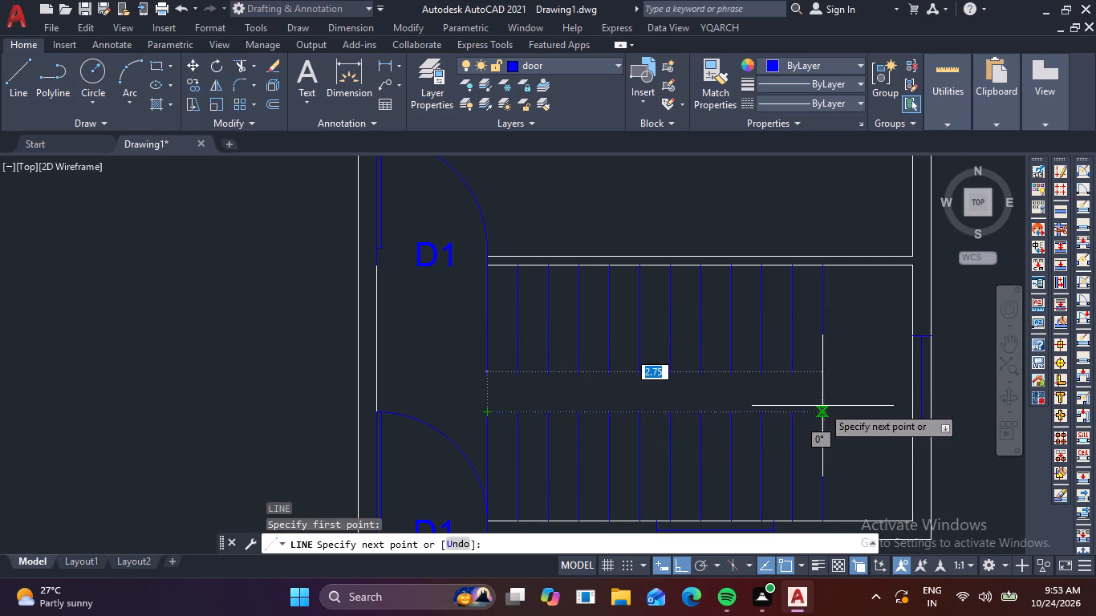
click(822, 407)
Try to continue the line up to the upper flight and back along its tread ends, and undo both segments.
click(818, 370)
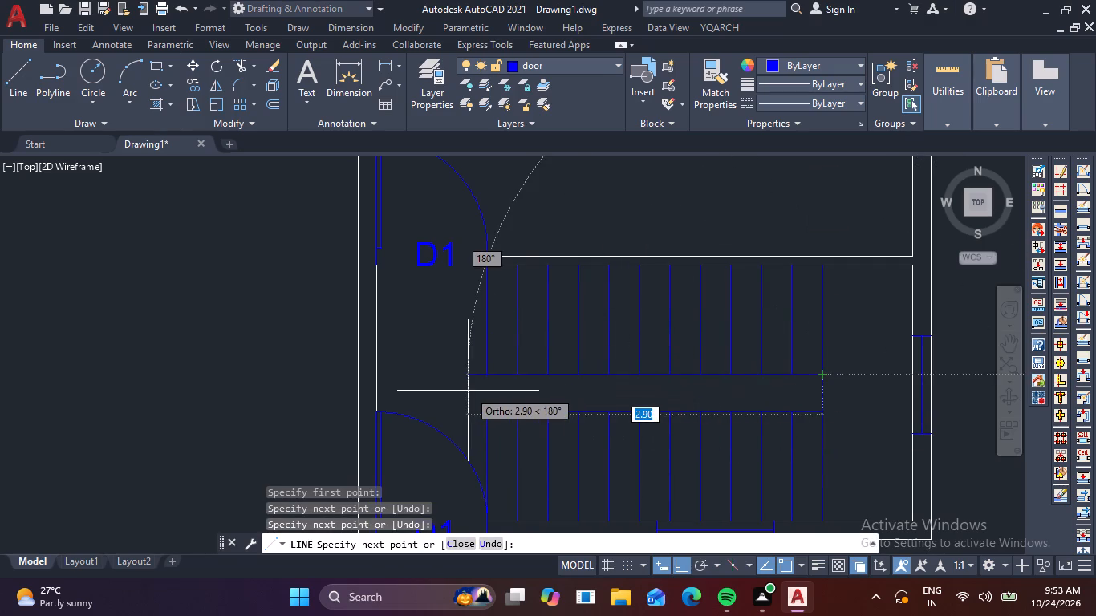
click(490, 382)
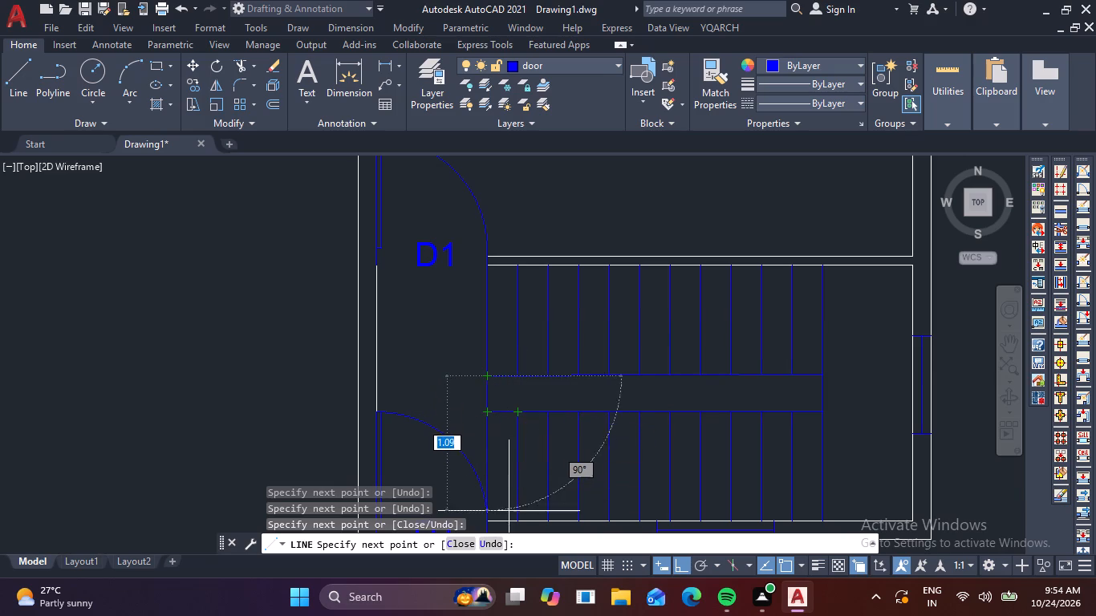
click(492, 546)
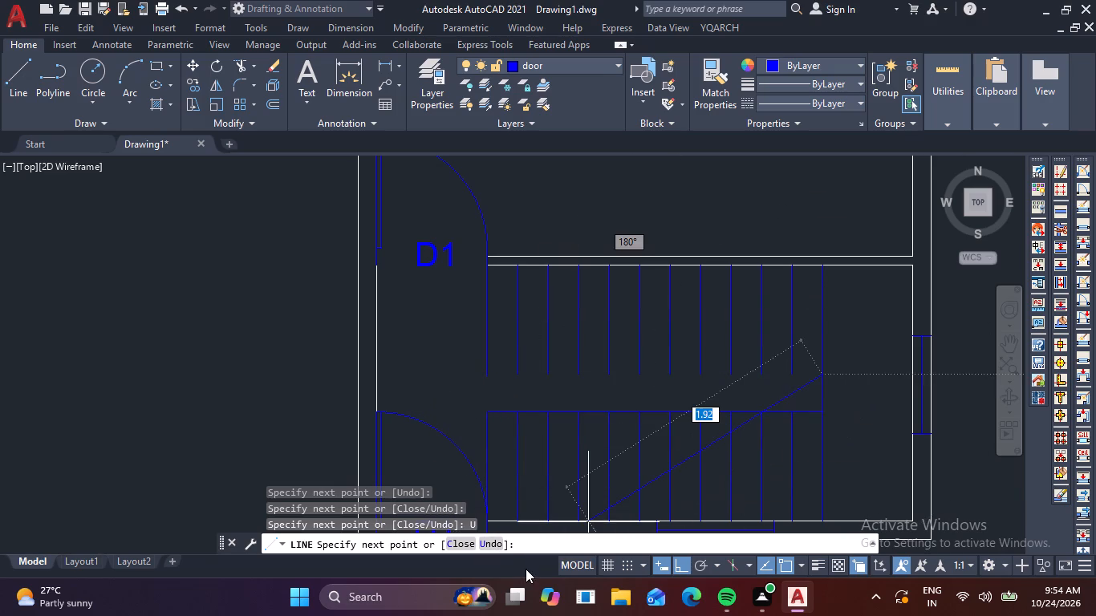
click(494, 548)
Continue the line about 0.3 m up to the upper flight's rightmost tread, and 2.75 m left along the treads' lower ends.
scroll(795, 377, up, 4)
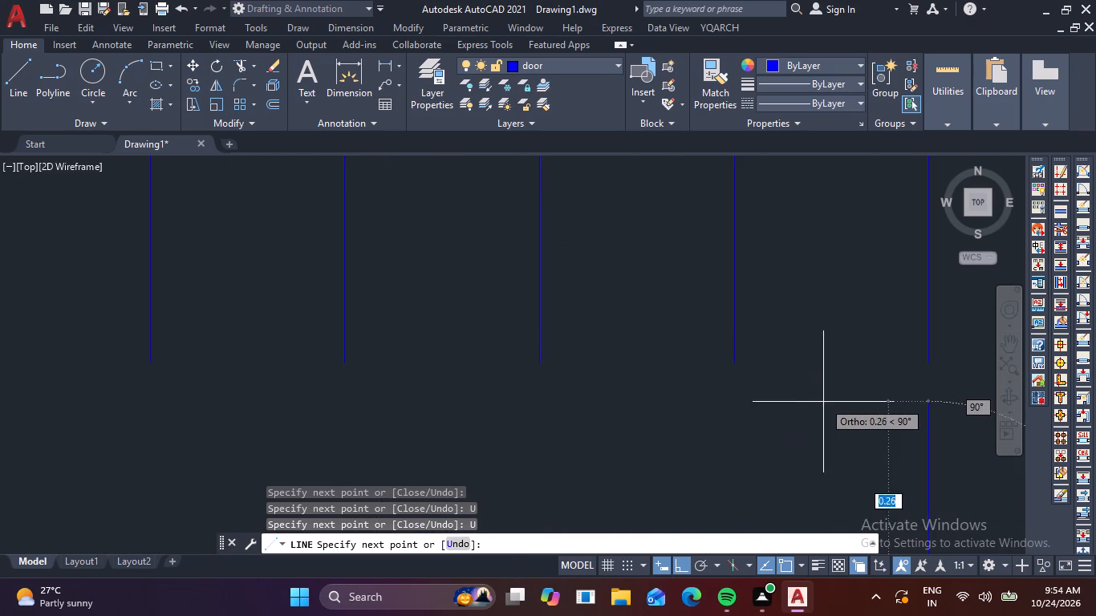
middle_drag(814, 409, 794, 219)
scroll(714, 425, up, 5)
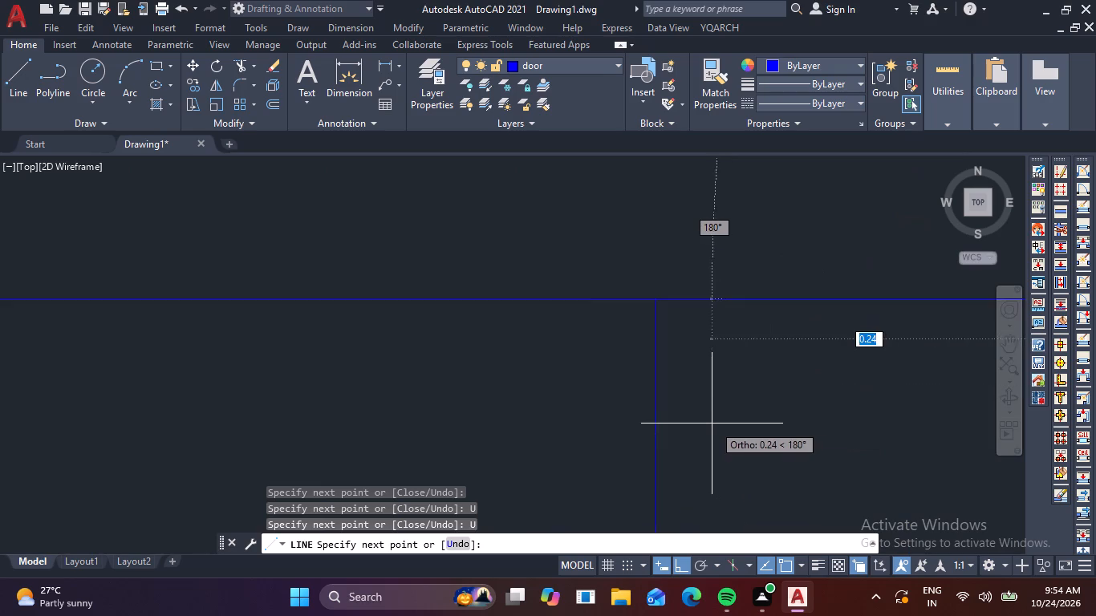
scroll(660, 306, up, 5)
scroll(660, 306, down, 11)
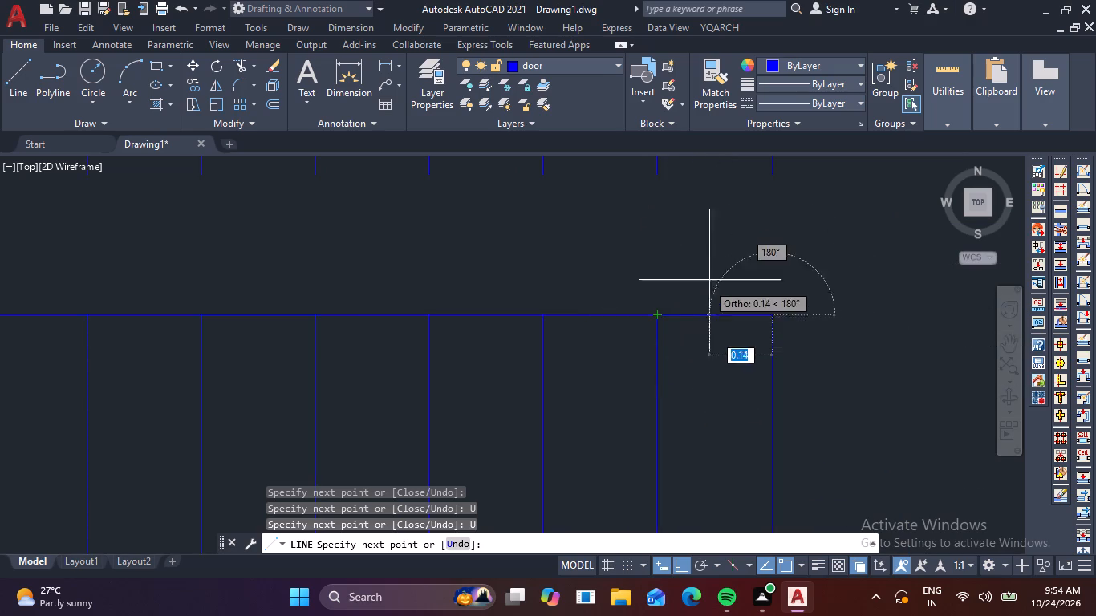
middle_drag(726, 241, 626, 346)
scroll(680, 298, up, 4)
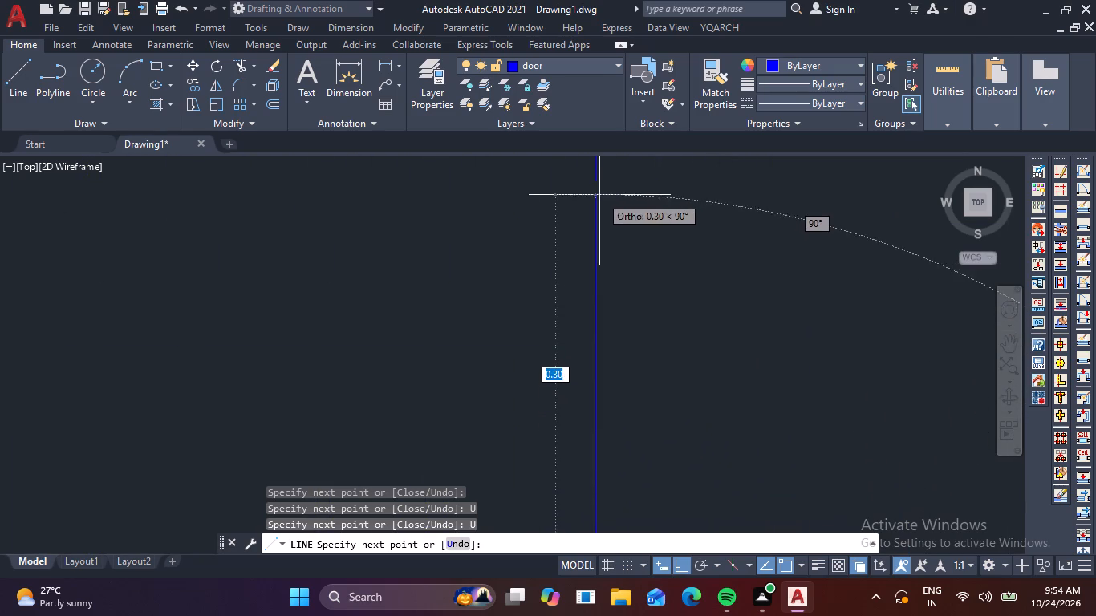
click(593, 184)
scroll(438, 242, down, 3)
middle_drag(367, 267, 863, 281)
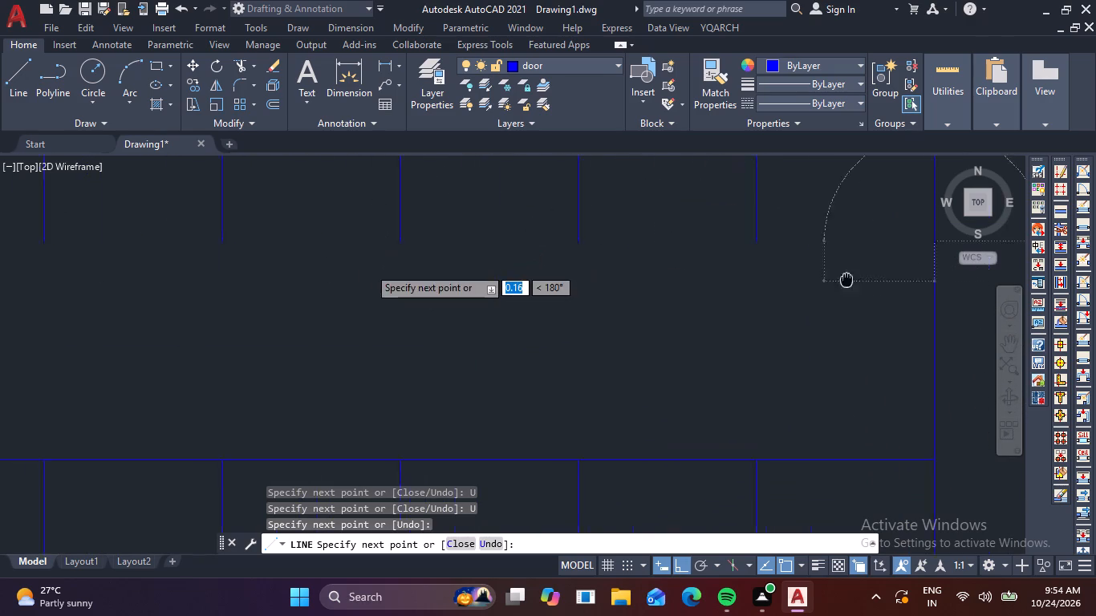
middle_drag(863, 281, 879, 284)
middle_drag(112, 284, 444, 321)
scroll(376, 322, down, 4)
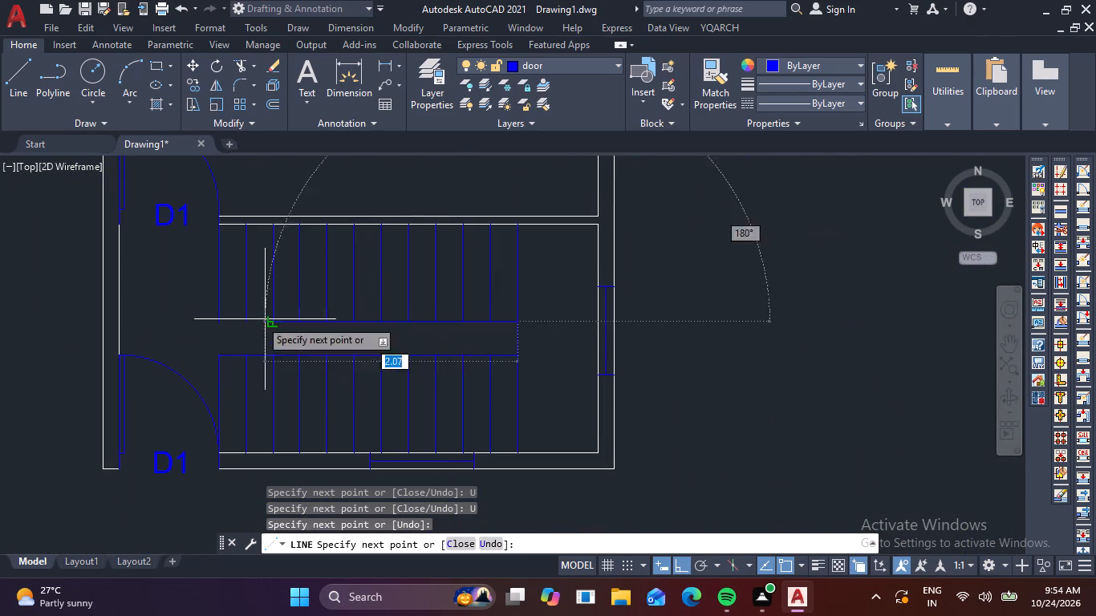
scroll(217, 320, up, 8)
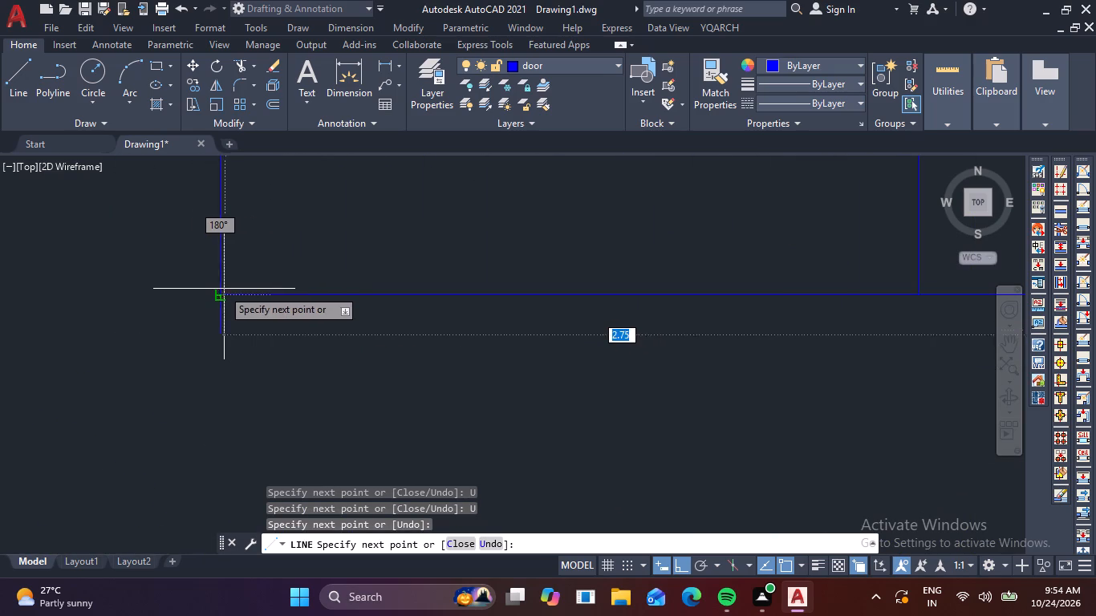
click(218, 294)
key(Escape)
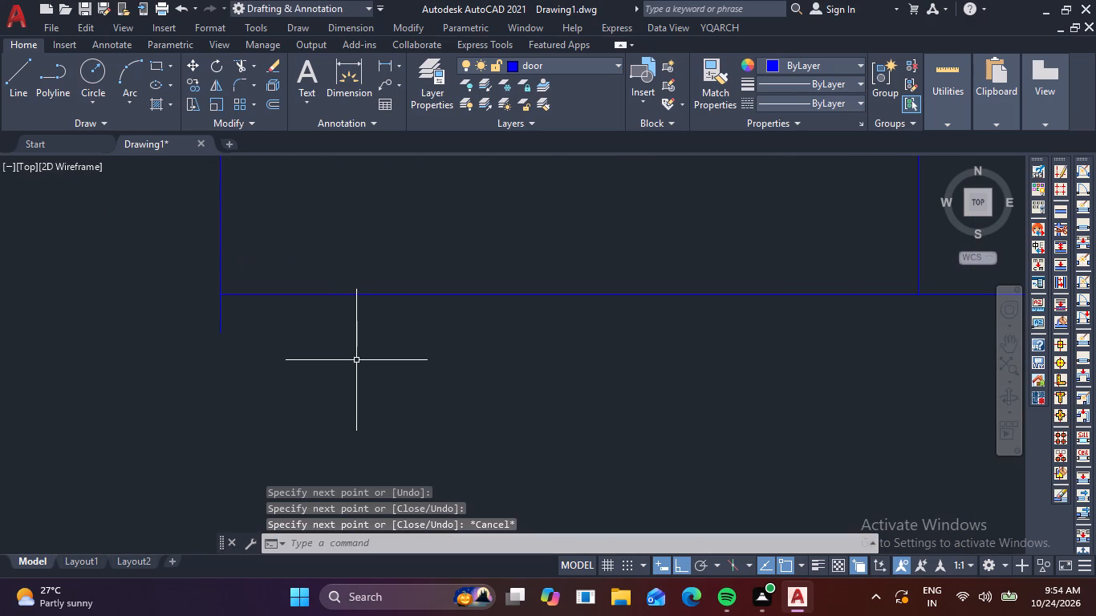
Trim the lower end of the upper flight's leftmost tread to the new horizontal line.
text(TR)
key(space)
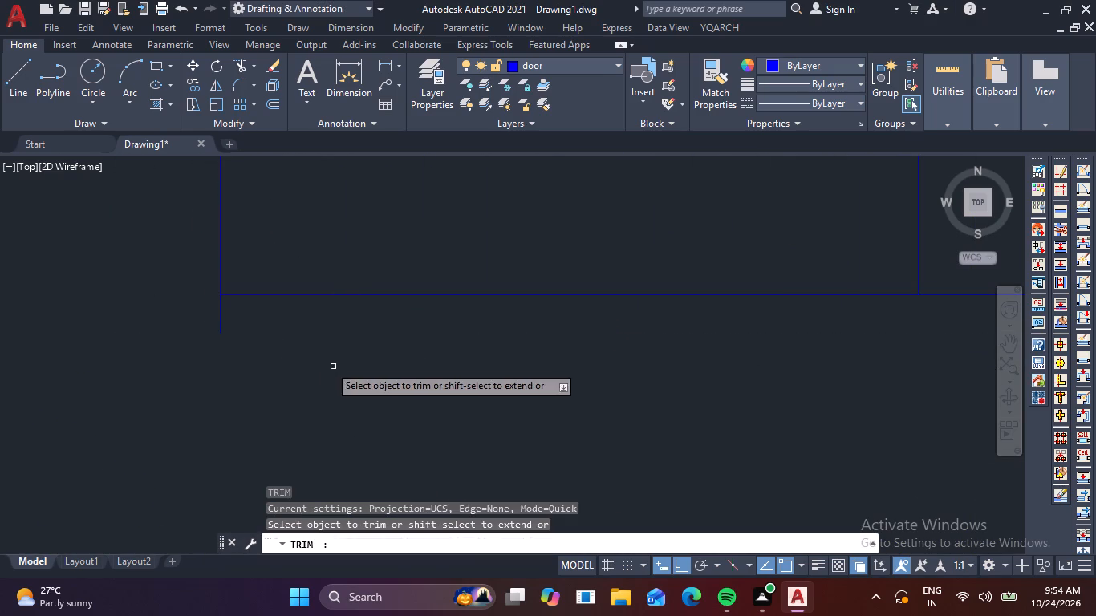
drag(258, 330, 246, 326)
click(204, 326)
scroll(246, 346, down, 6)
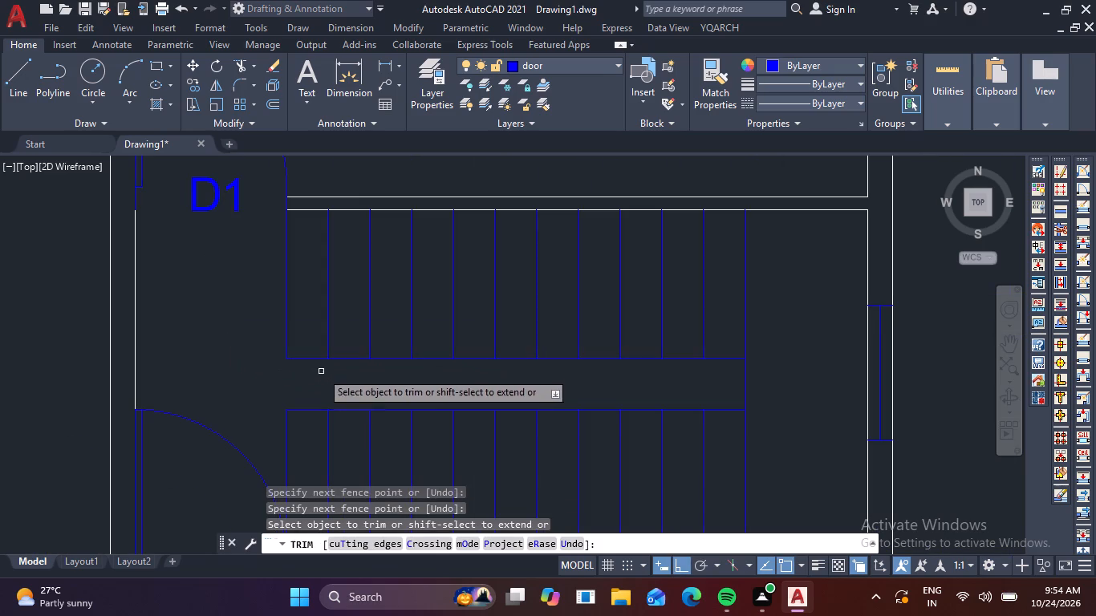
key(Escape)
key(Escape)
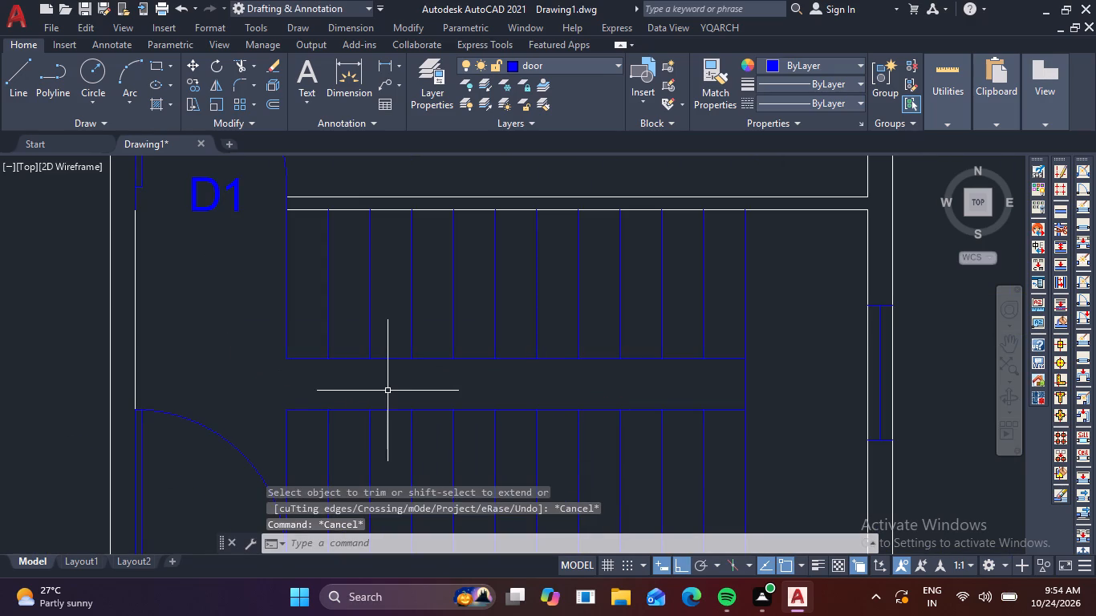
Draw a vertical line closing the gap between the two flights at their left end.
text(L)
key(space)
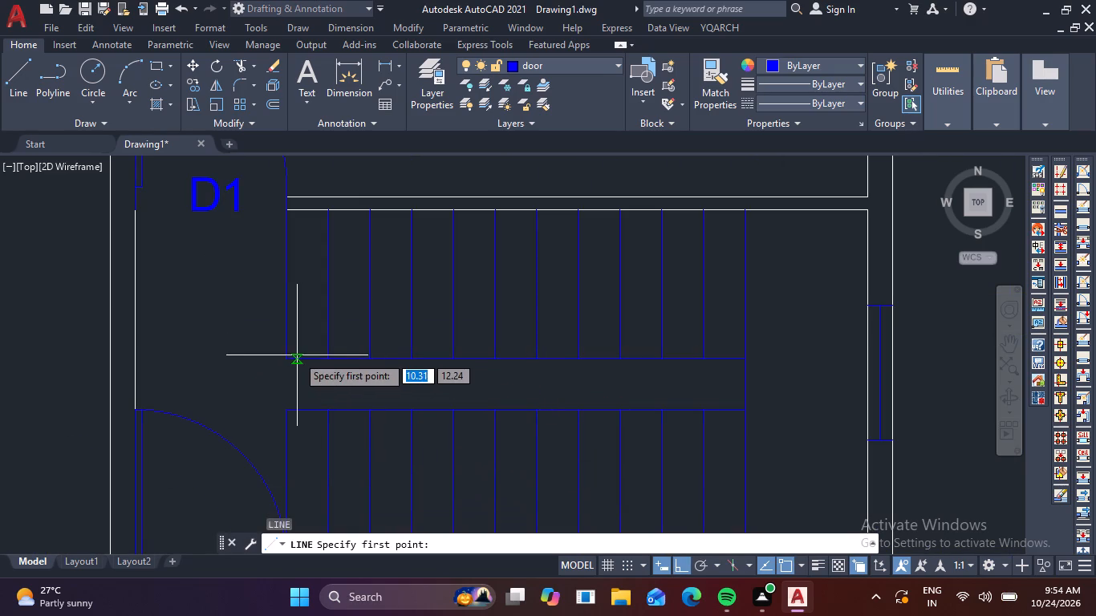
click(283, 359)
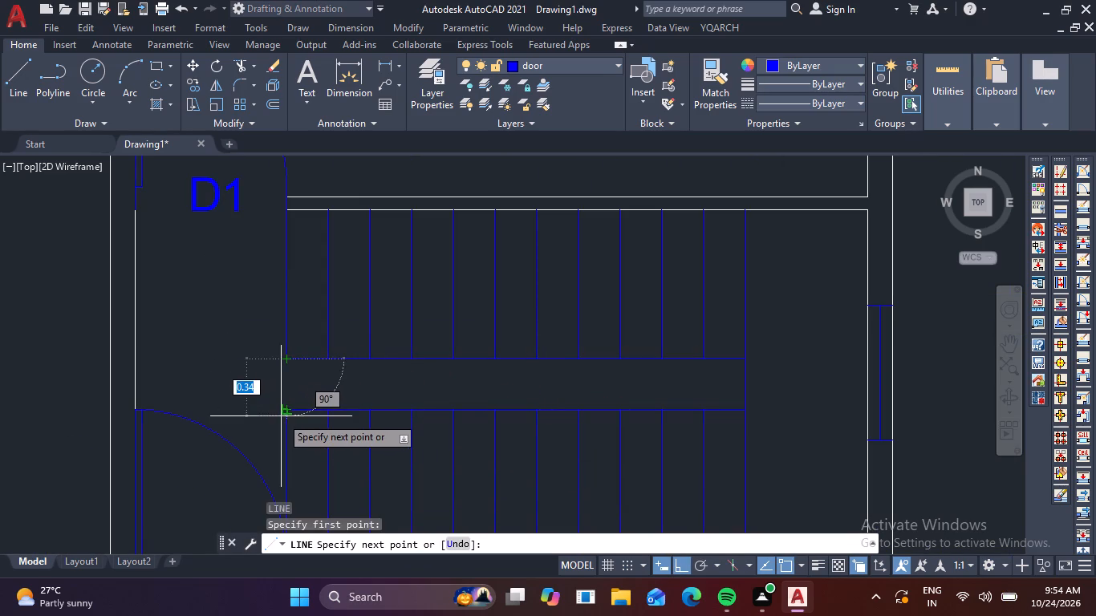
click(288, 410)
key(Escape)
scroll(505, 401, down, 3)
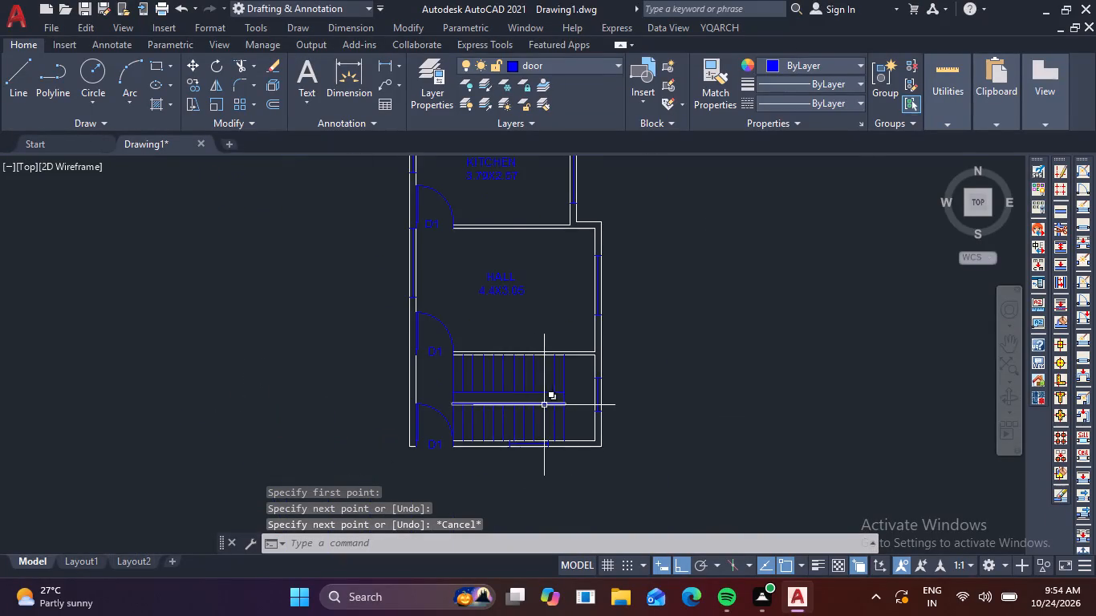
scroll(578, 397, down, 2)
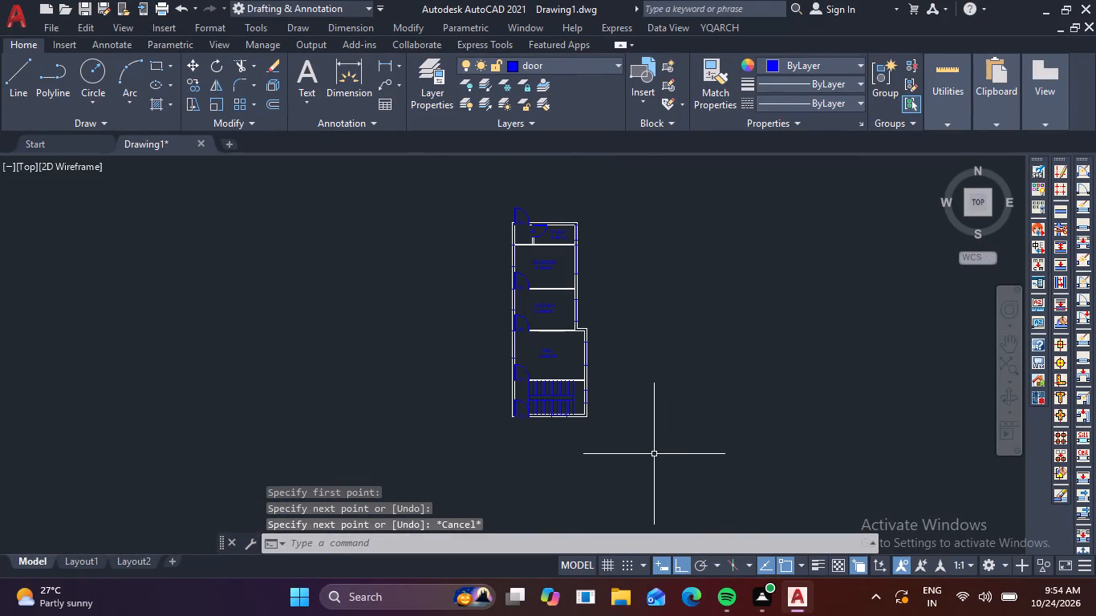
Draw a horizontal line about 5.85 m long through the lower stair flight, extending beyond the outer walls on both sides.
scroll(614, 441, up, 3)
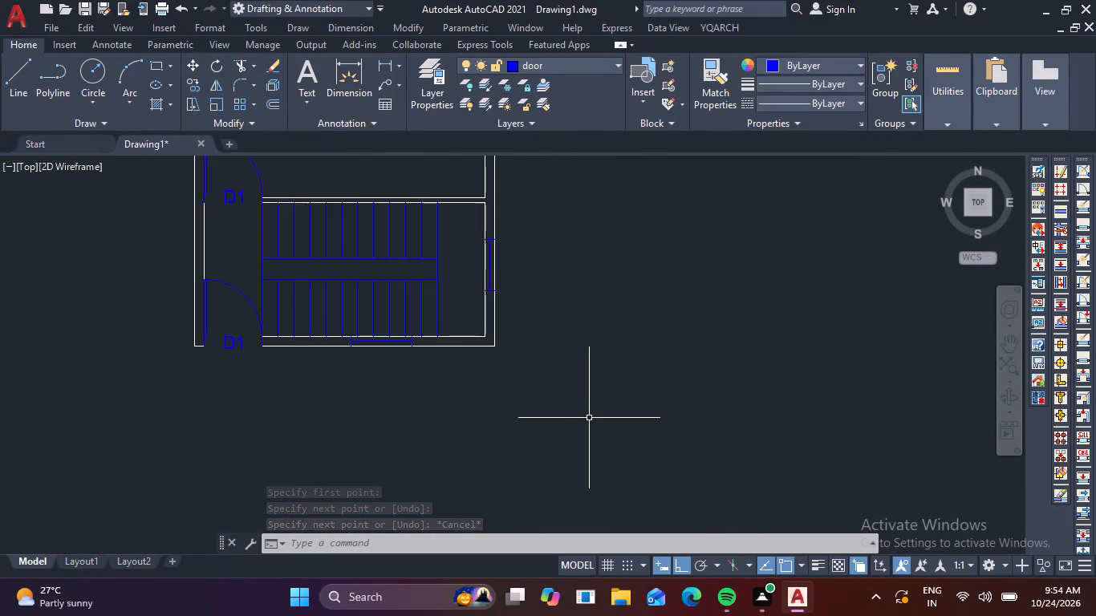
middle_drag(589, 428, 564, 510)
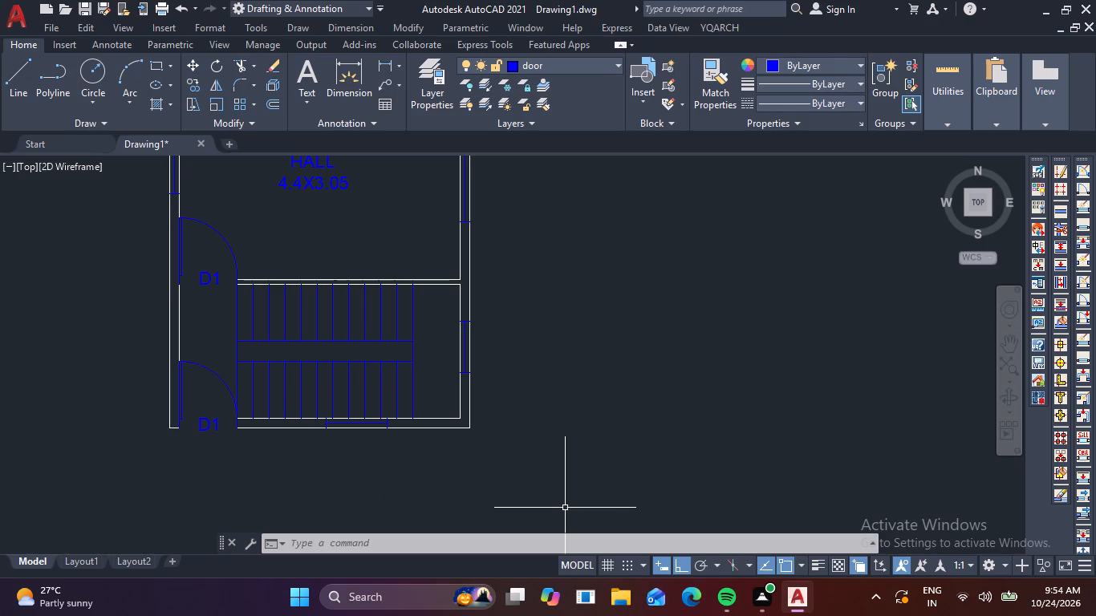
key(Escape)
text(L)
key(space)
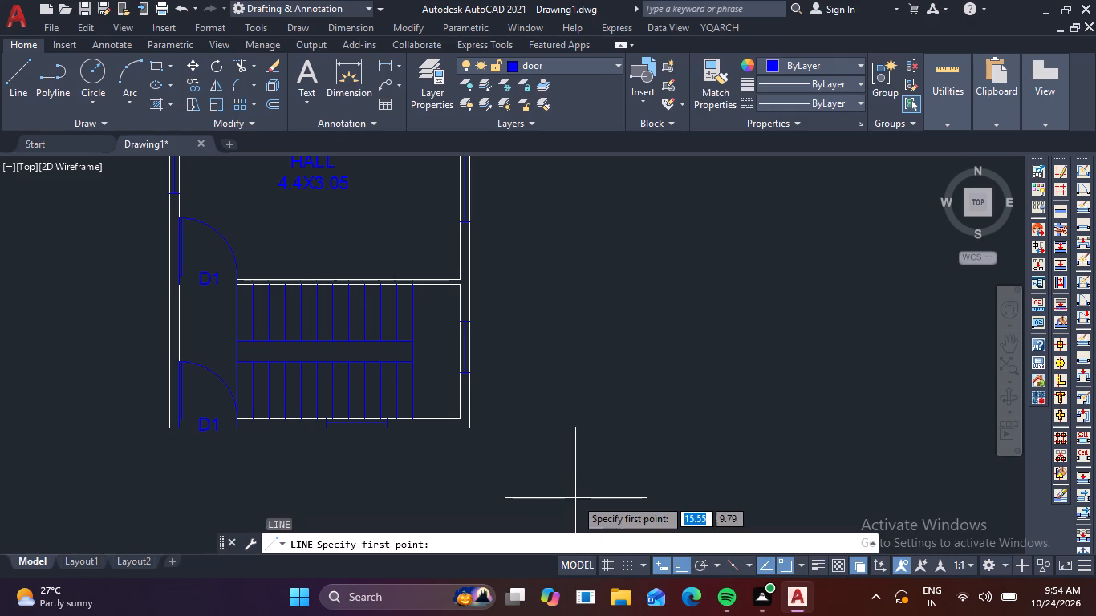
scroll(511, 383, up, 2)
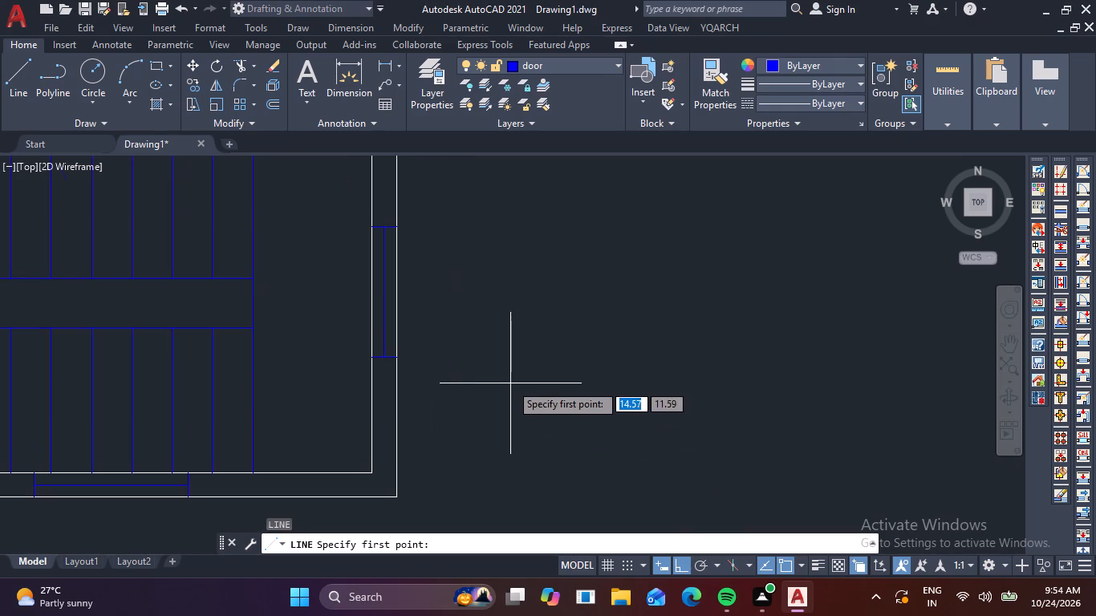
click(480, 427)
scroll(250, 422, down, 2)
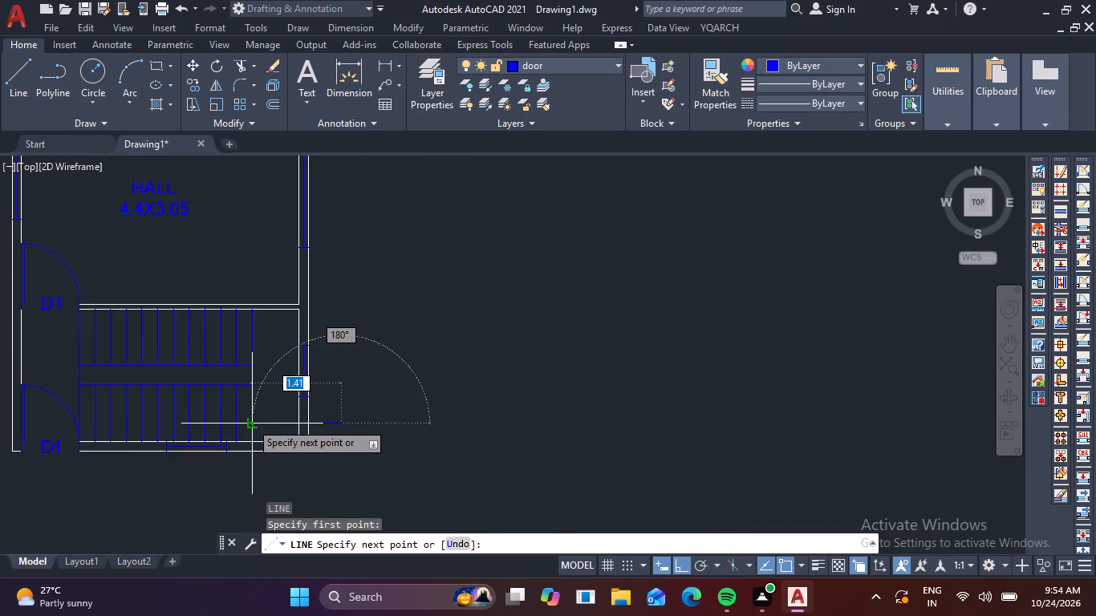
middle_drag(250, 422, 444, 411)
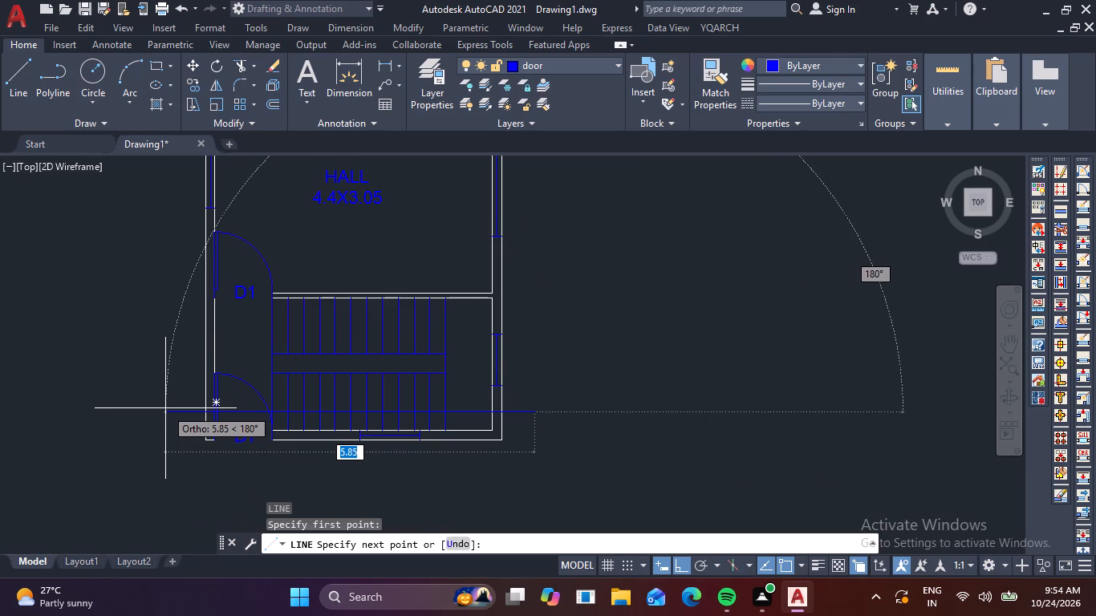
click(165, 408)
key(Escape)
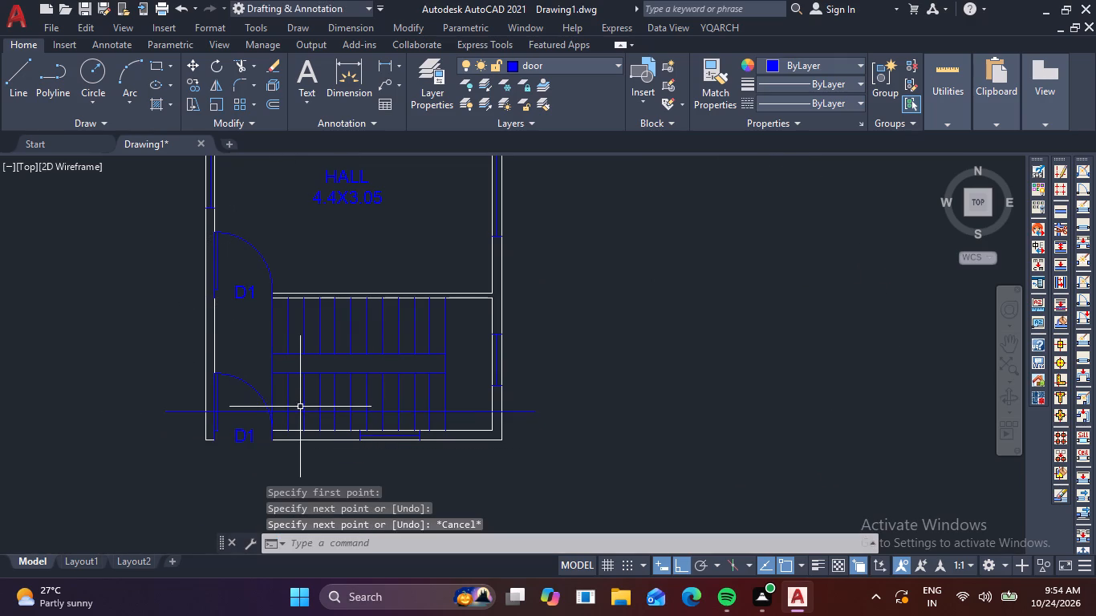
Draw a short vertical line upward from the right end of the horizontal line, outside the building.
key(space)
scroll(518, 407, up, 3)
click(570, 430)
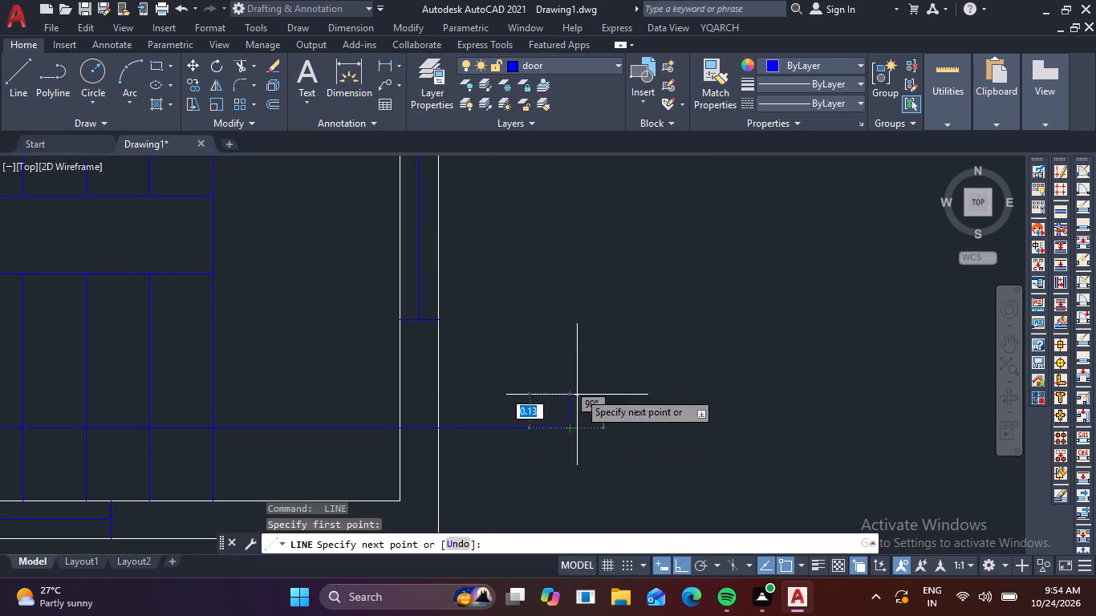
click(576, 258)
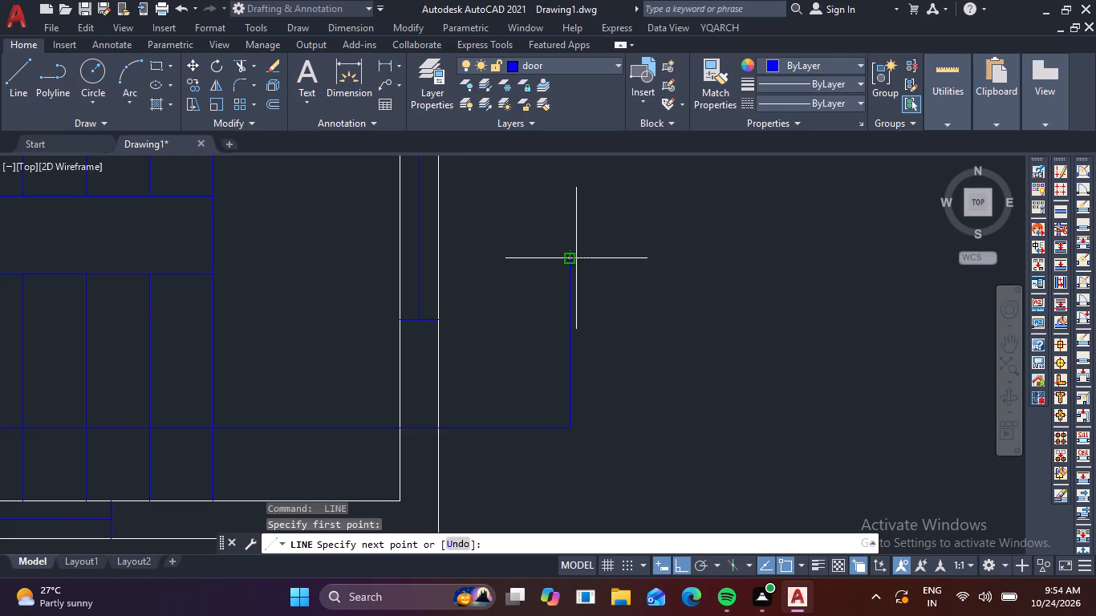
key(space)
Turn Ortho off and draw two slanted strokes, about 0.13 m and 0.12 m long, as an arrowhead on the vertical line's top end.
scroll(588, 468, up, 4)
scroll(559, 419, down, 2)
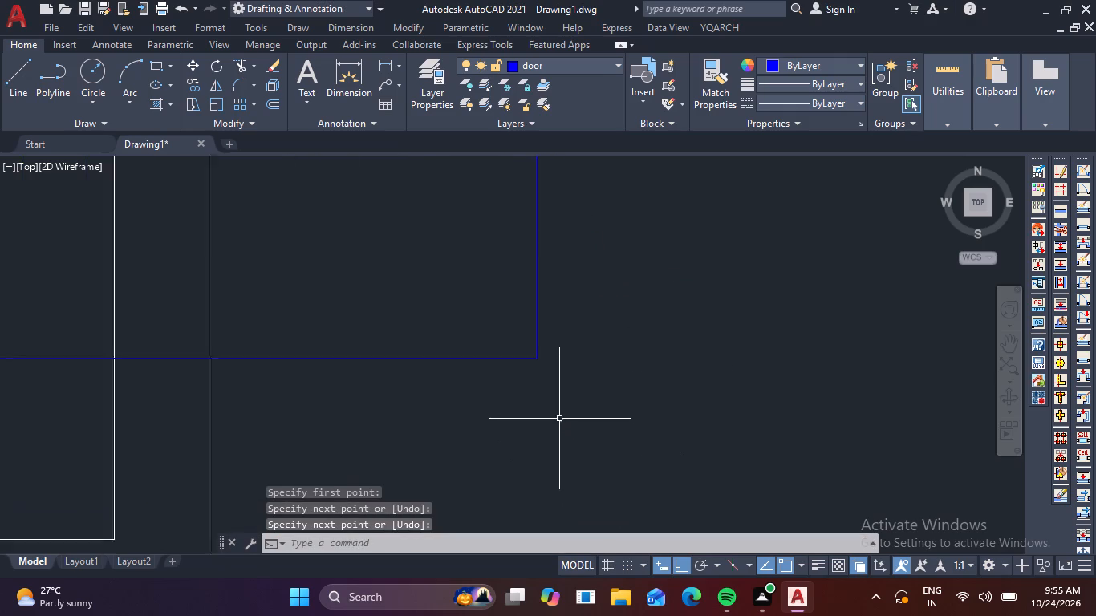
scroll(559, 419, down, 2)
middle_drag(602, 389, 590, 484)
scroll(536, 349, up, 3)
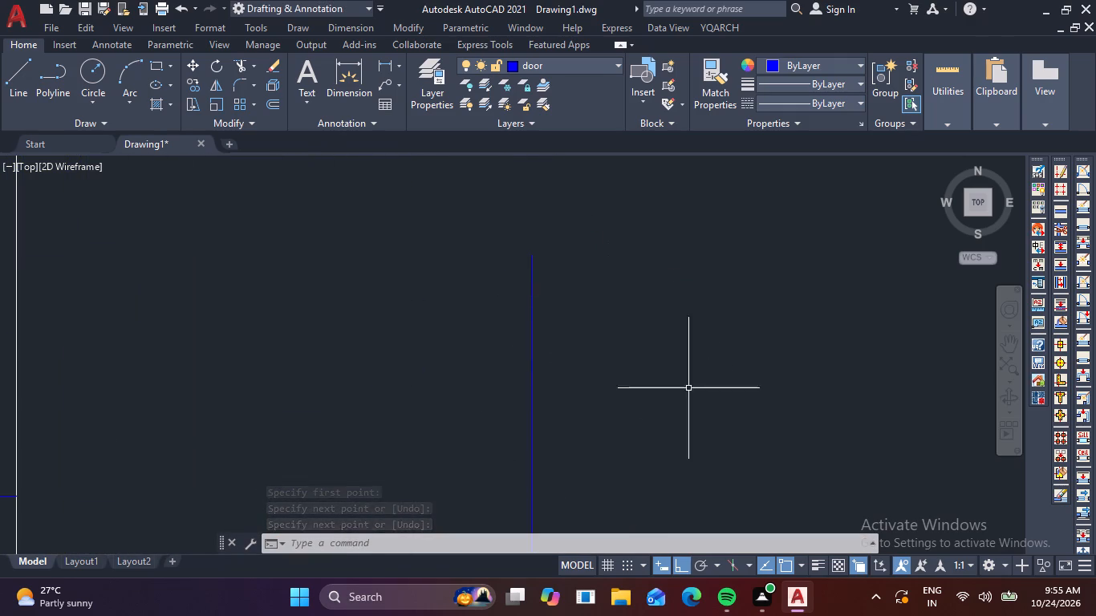
click(680, 573)
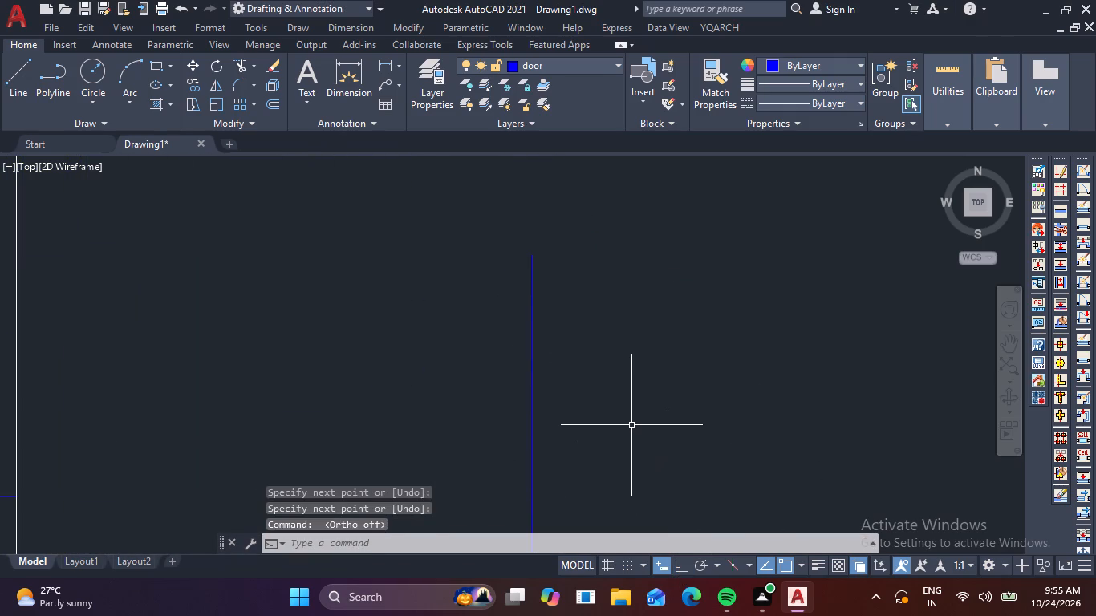
text(L)
key(space)
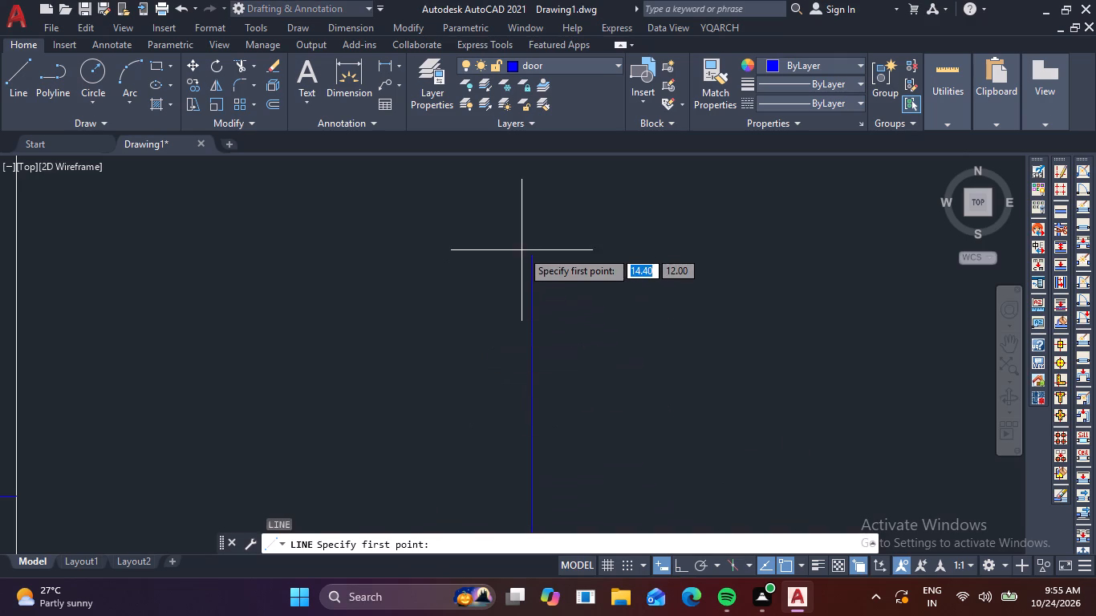
click(528, 255)
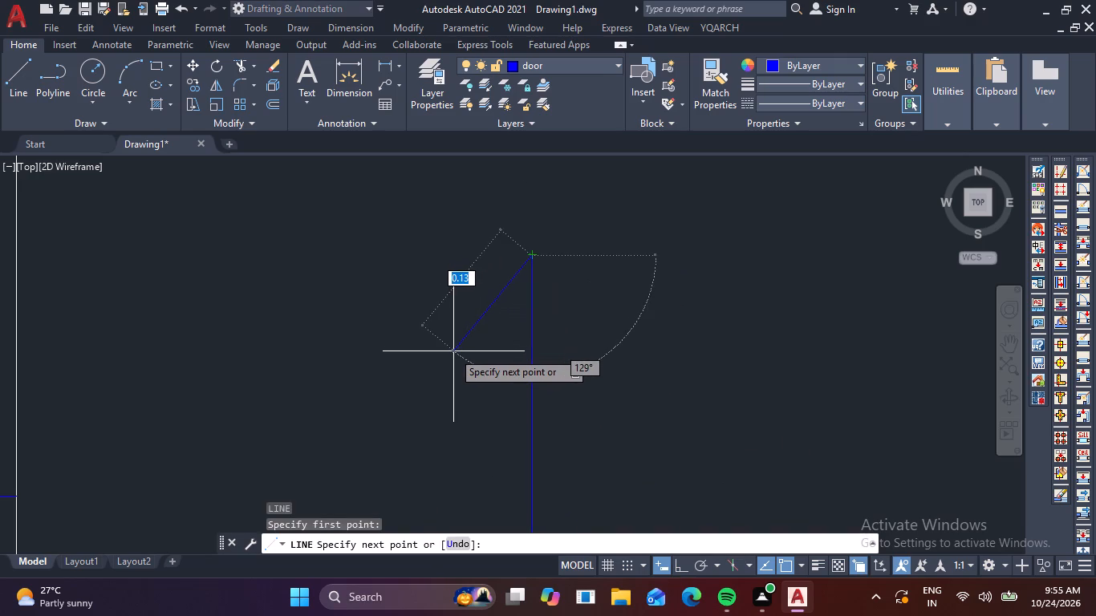
click(454, 351)
key(space)
key(space)
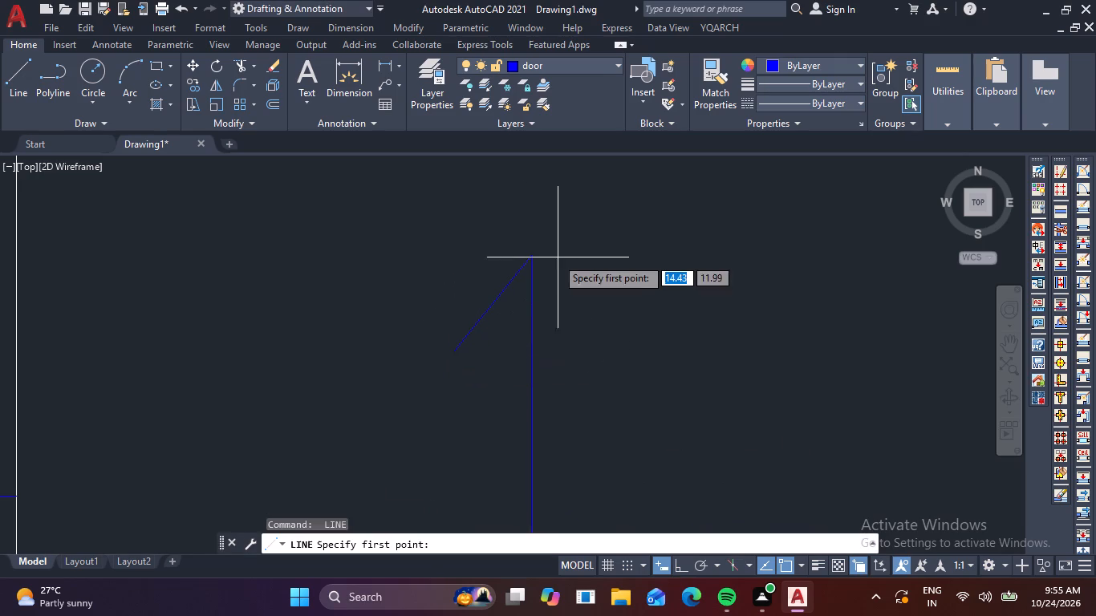
click(530, 258)
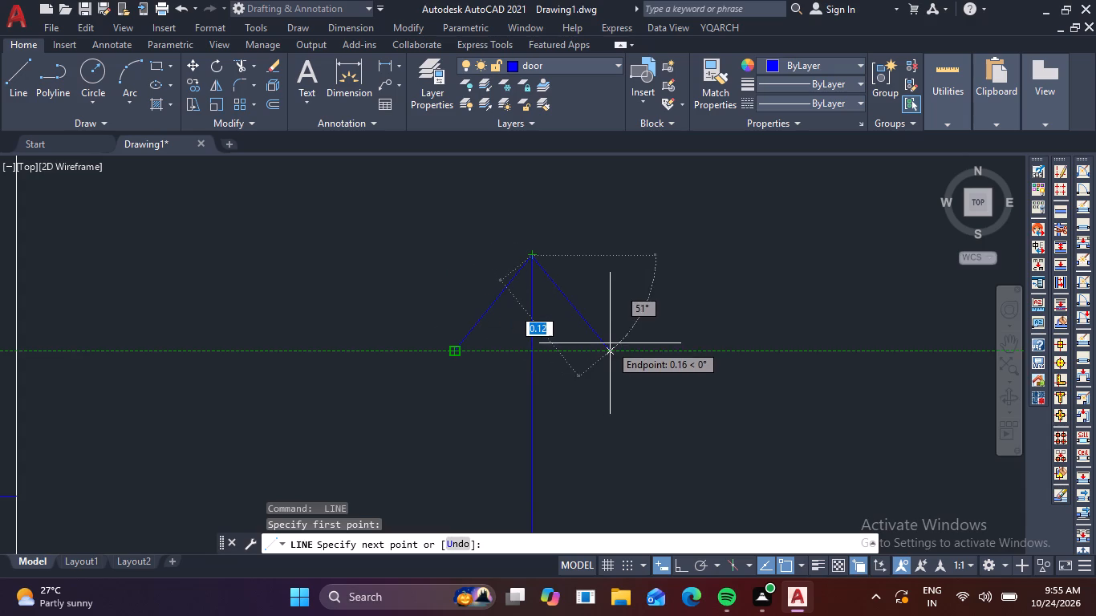
click(614, 344)
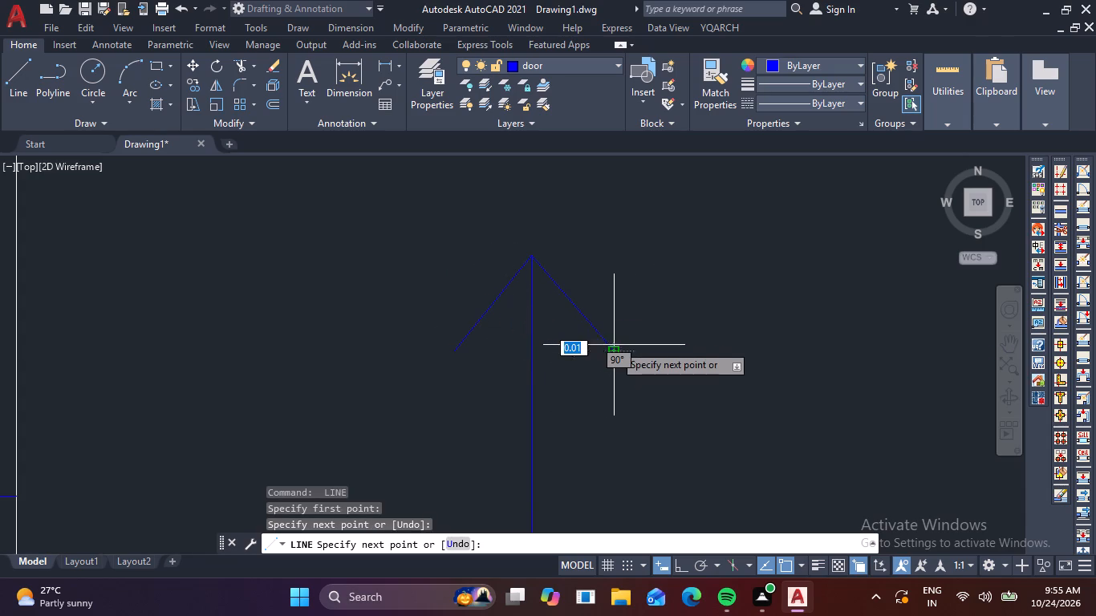
key(Escape)
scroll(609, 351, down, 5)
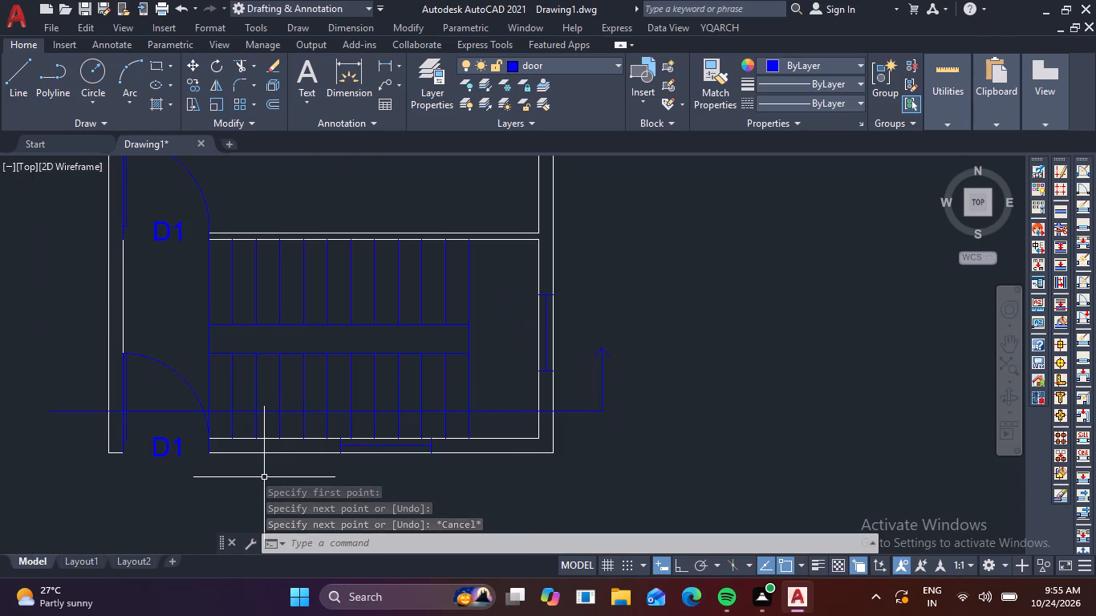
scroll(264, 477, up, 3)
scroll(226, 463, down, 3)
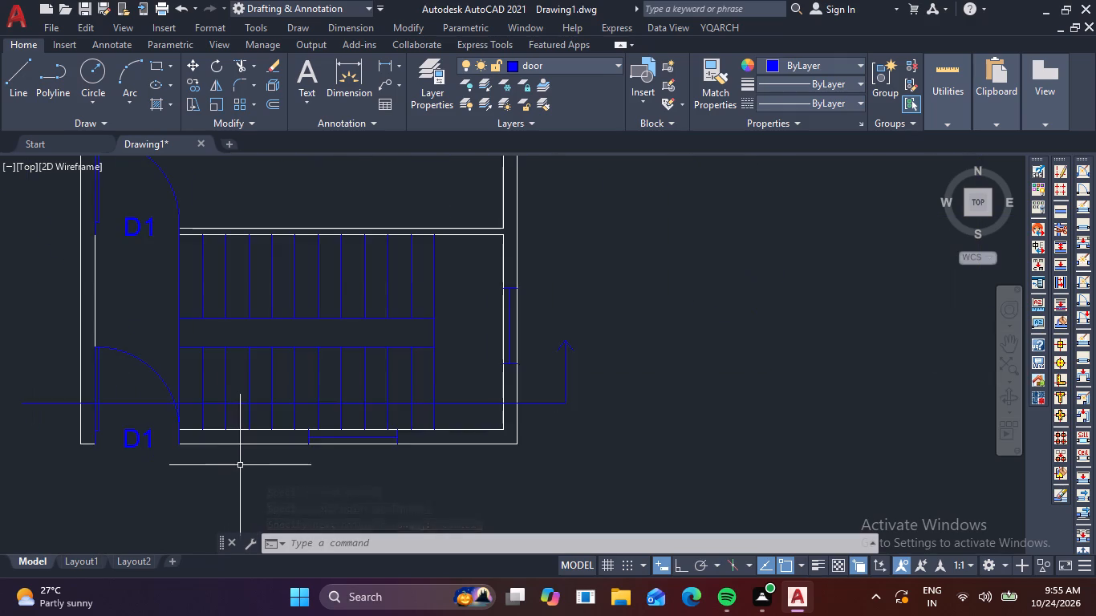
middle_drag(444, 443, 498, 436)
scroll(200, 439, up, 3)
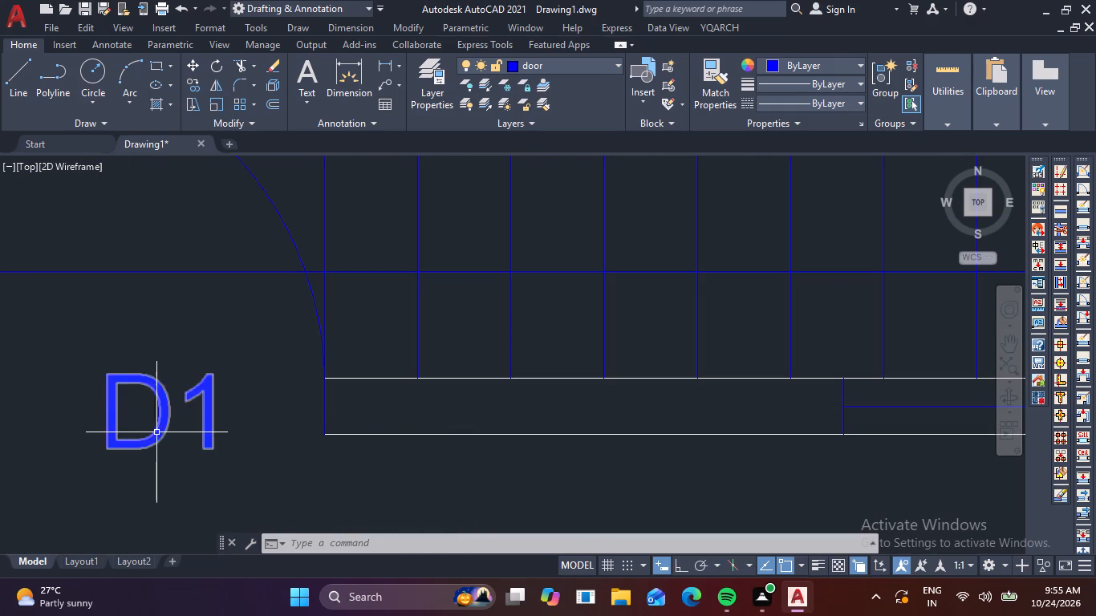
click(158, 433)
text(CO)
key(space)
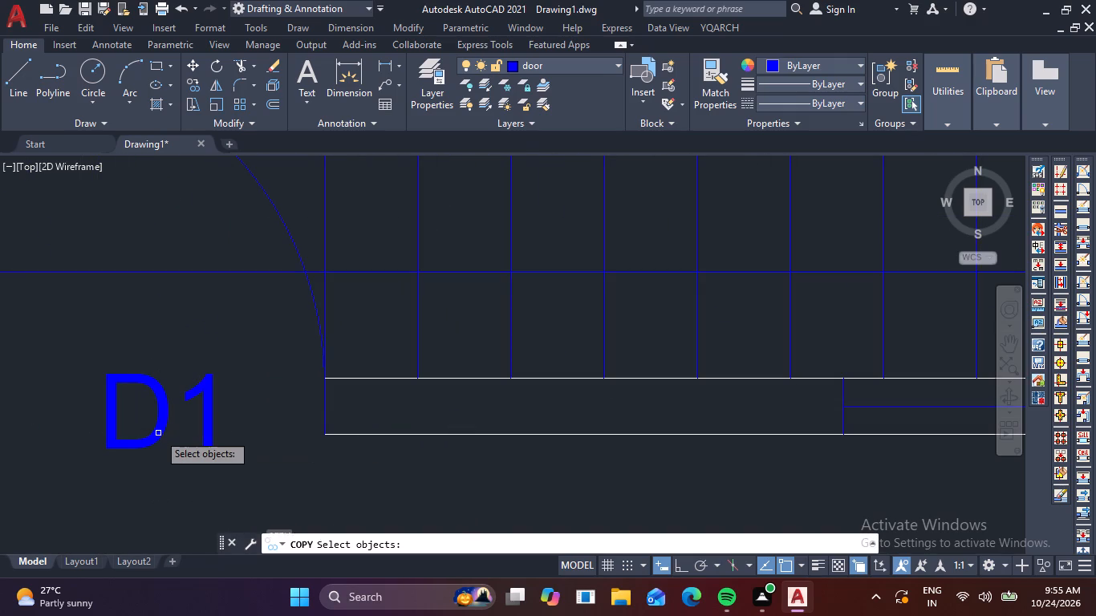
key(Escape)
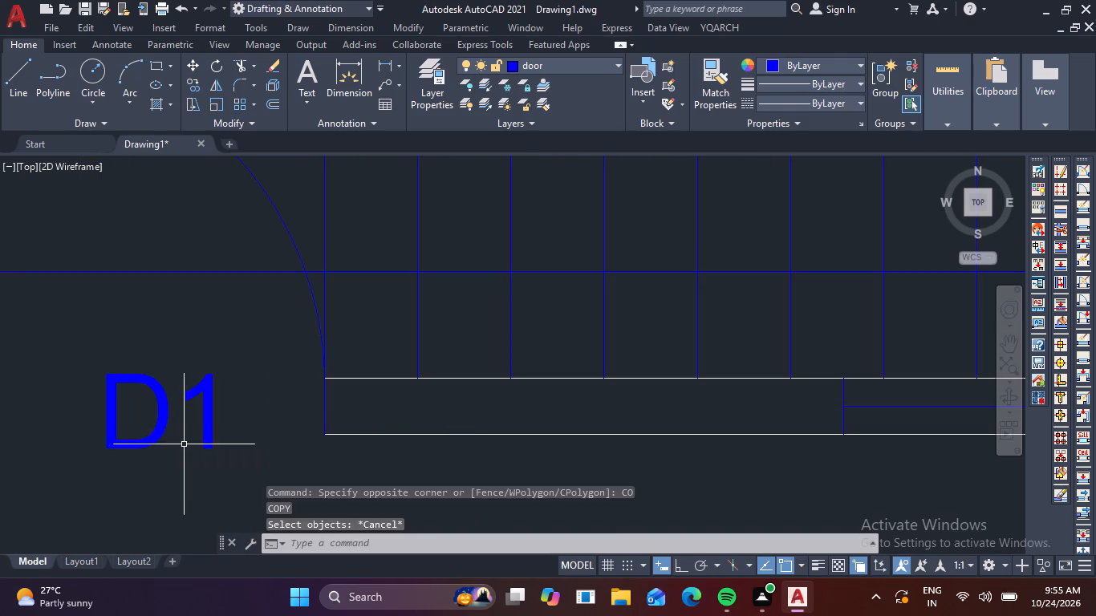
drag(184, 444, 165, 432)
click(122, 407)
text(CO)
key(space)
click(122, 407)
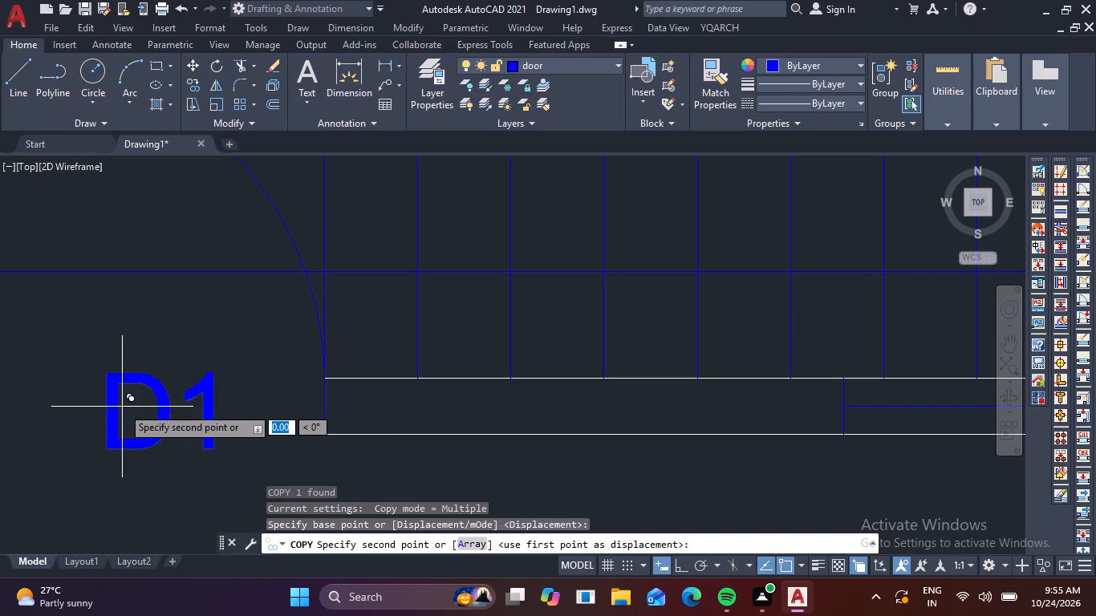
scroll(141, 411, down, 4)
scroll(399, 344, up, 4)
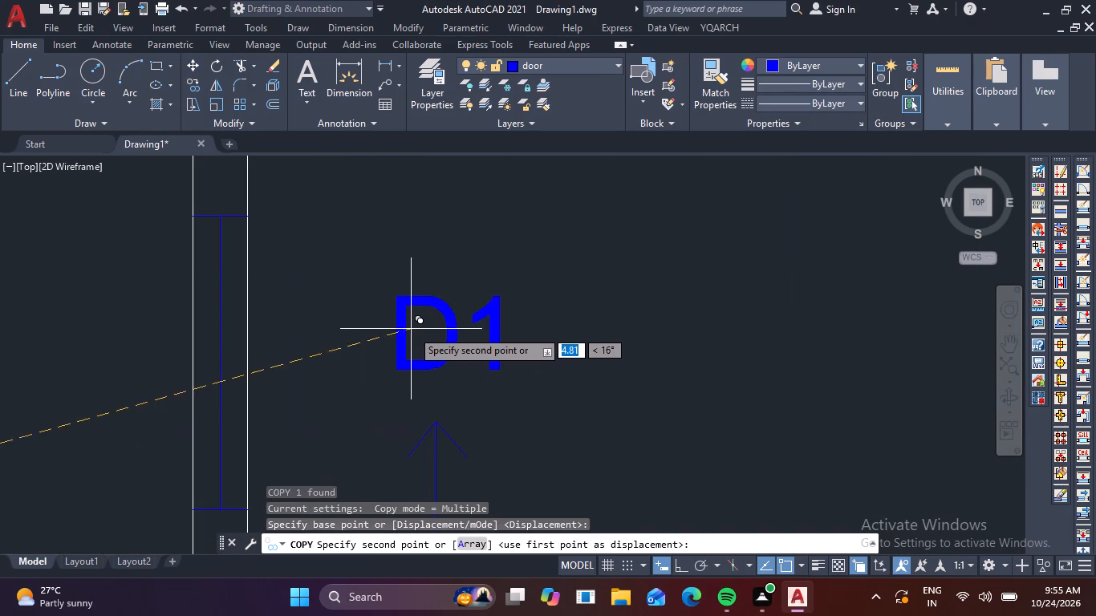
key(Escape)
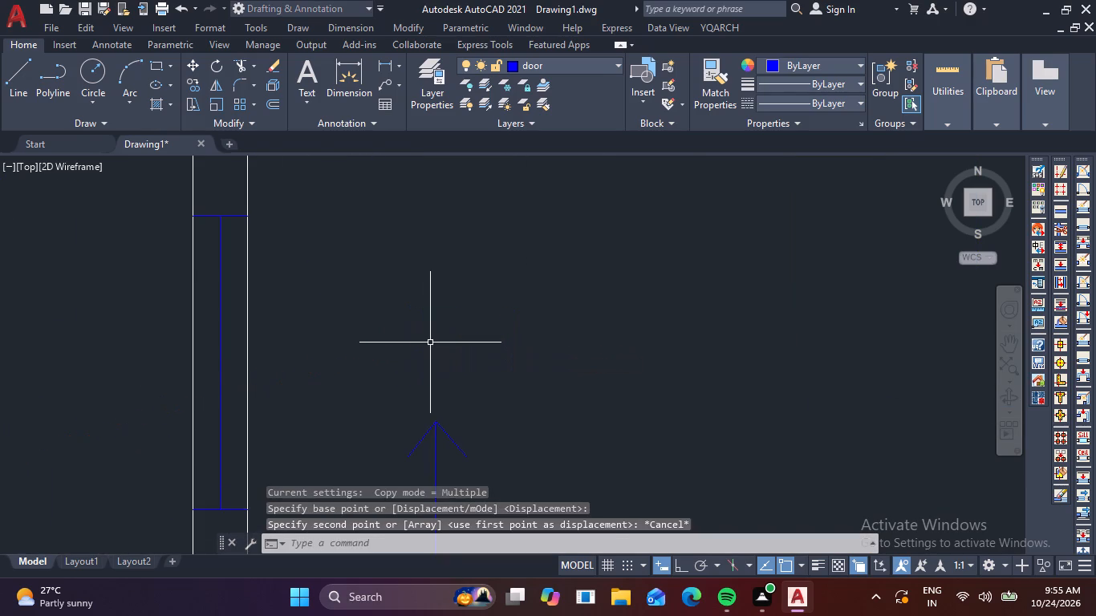
Copy the D1 label of the bottom door to just above the arrowhead outside the right wall.
scroll(410, 370, down, 5)
middle_drag(405, 391, 496, 318)
scroll(197, 381, up, 4)
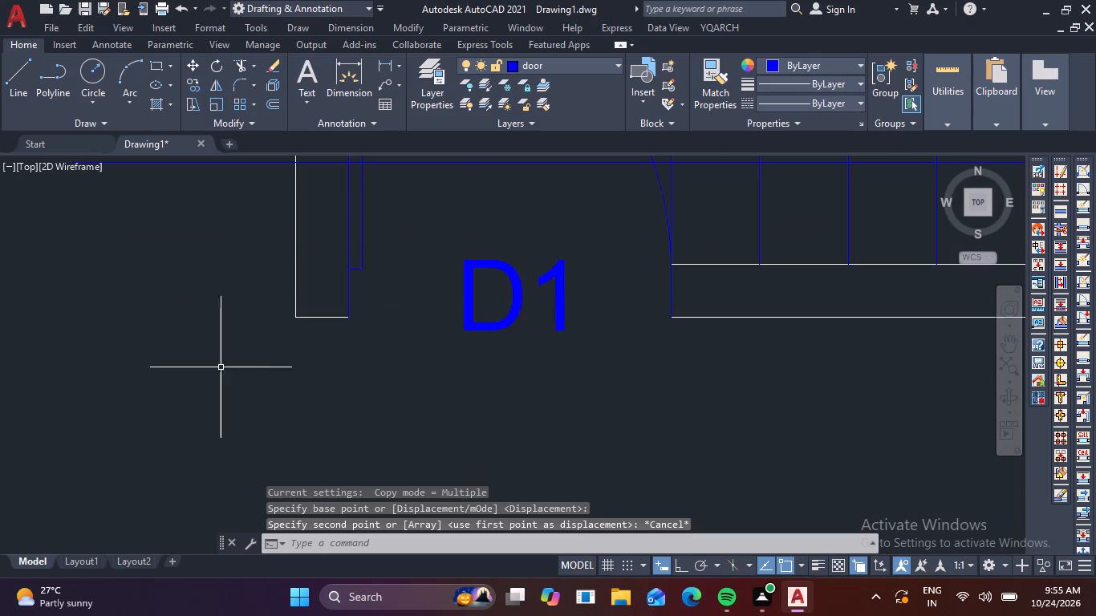
click(517, 343)
click(474, 326)
text(CO)
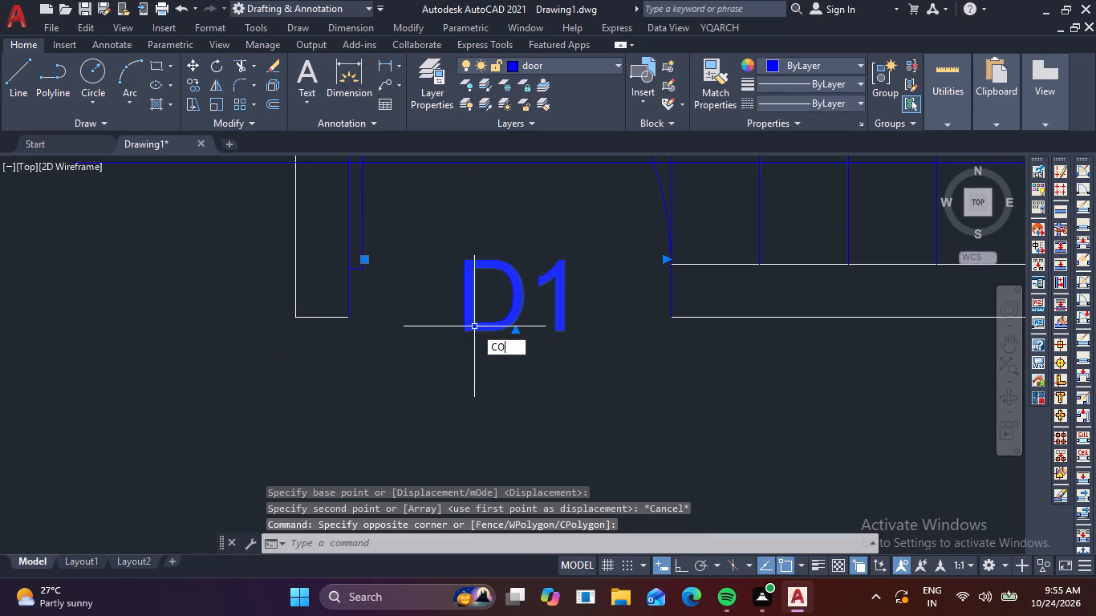
key(space)
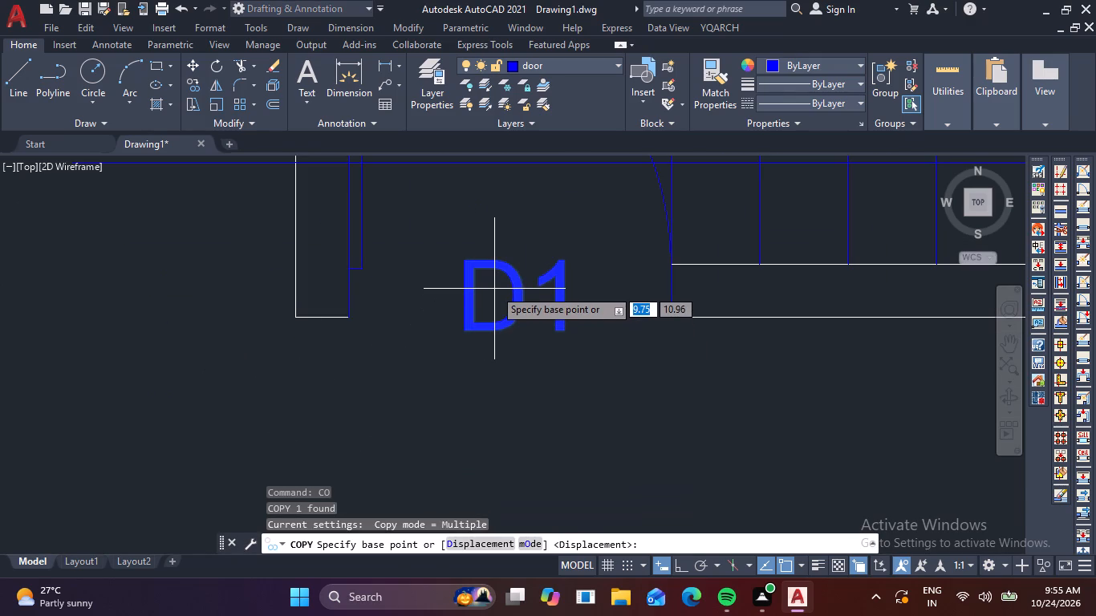
click(493, 294)
scroll(570, 324, down, 3)
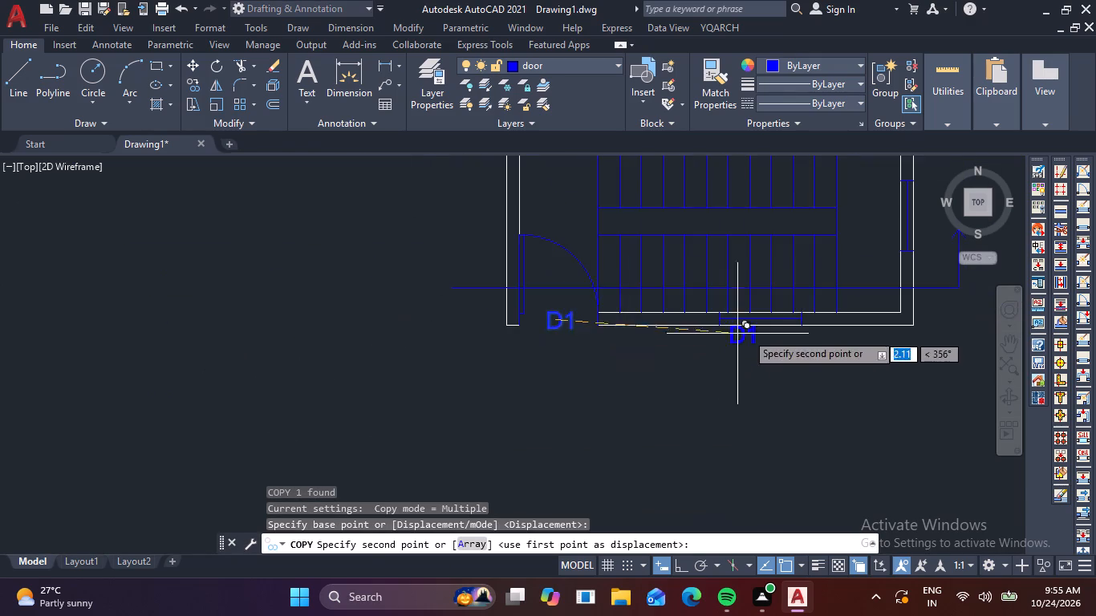
middle_drag(748, 353, 453, 507)
scroll(689, 351, up, 3)
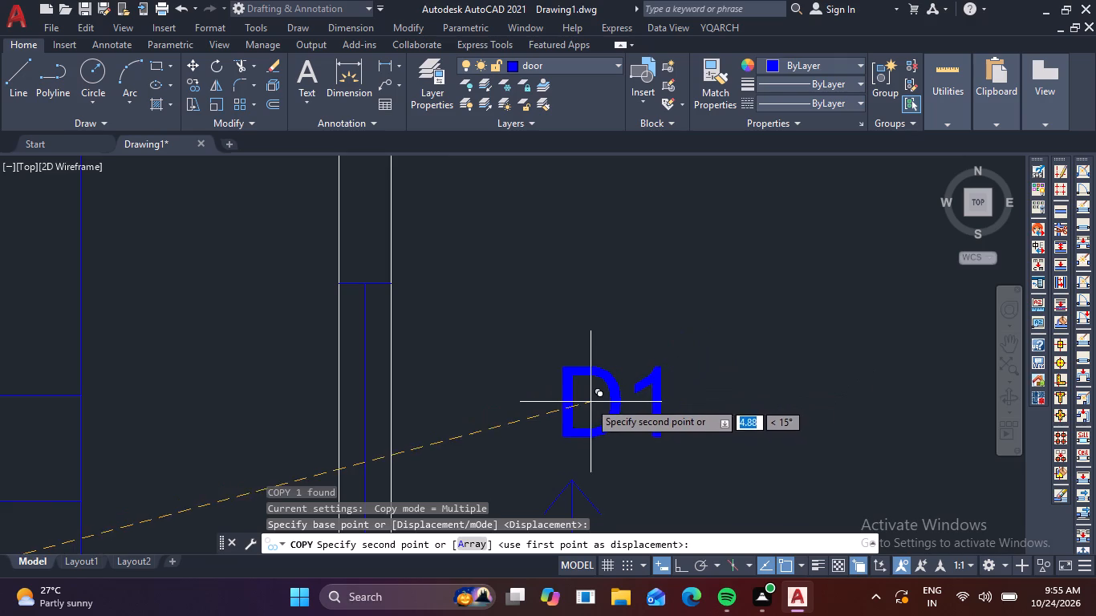
click(575, 418)
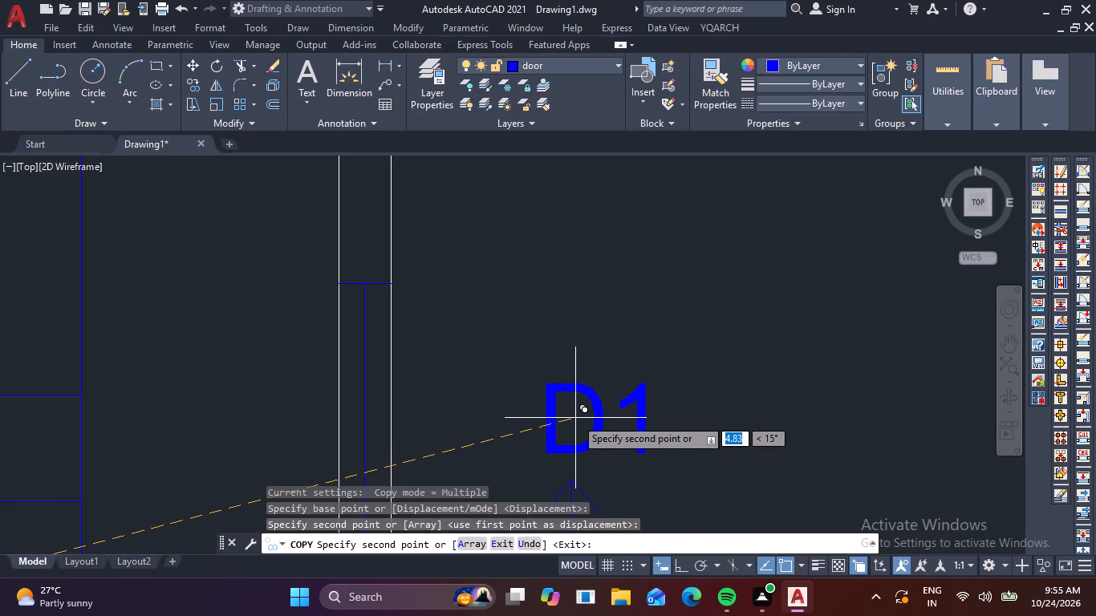
key(Escape)
Change the copied D1 label above the arrowhead to read B, narrowing its text frame.
double_click(596, 435)
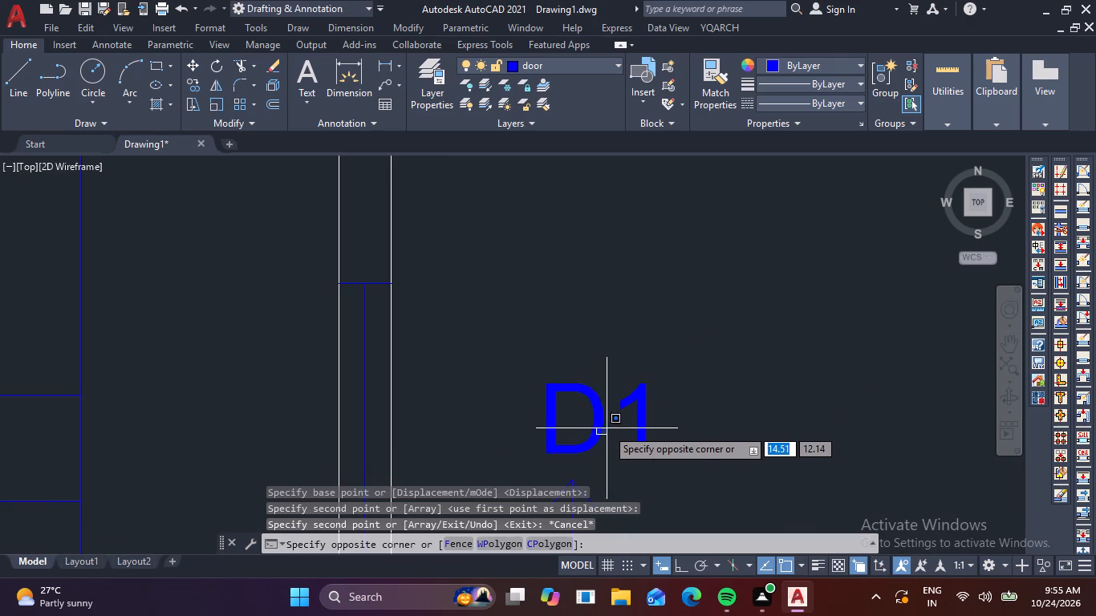
double_click(599, 420)
double_click(598, 414)
triple_click(601, 405)
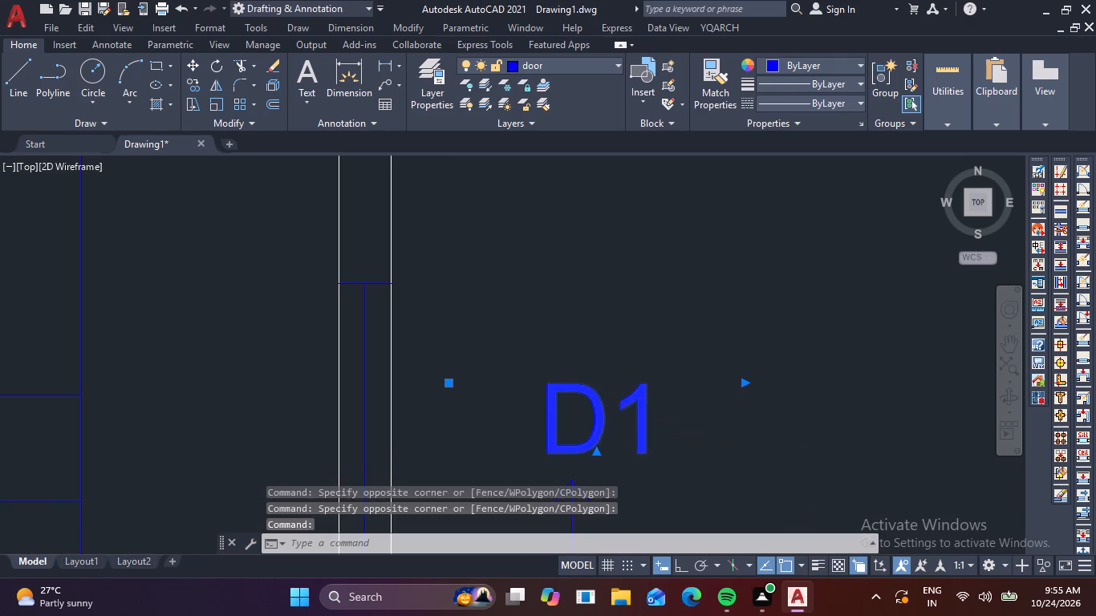
click(669, 417)
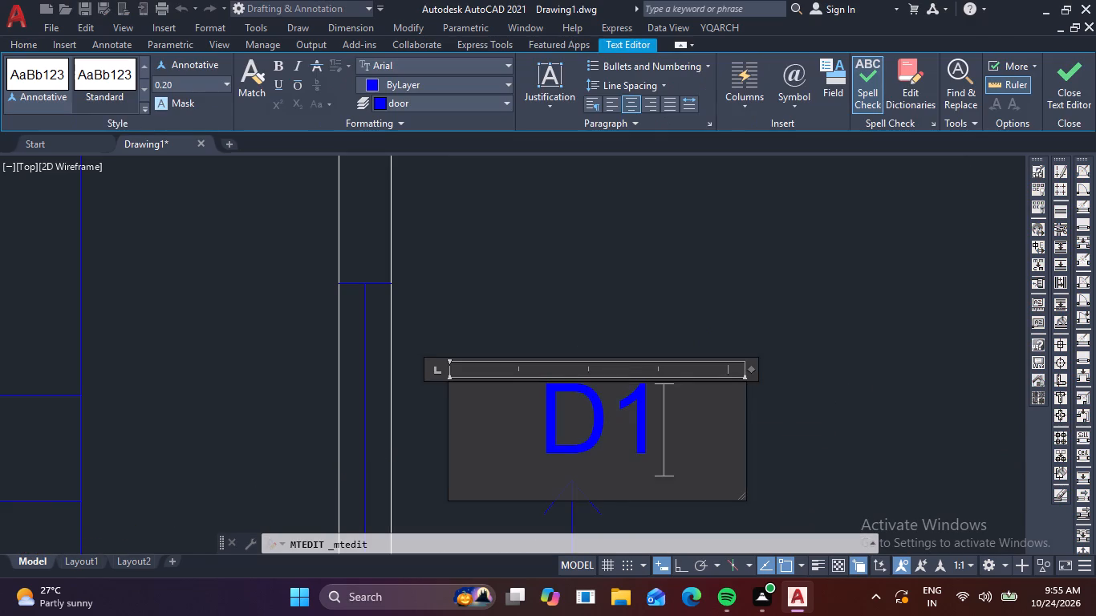
key(BackSpace)
key(BackSpace)
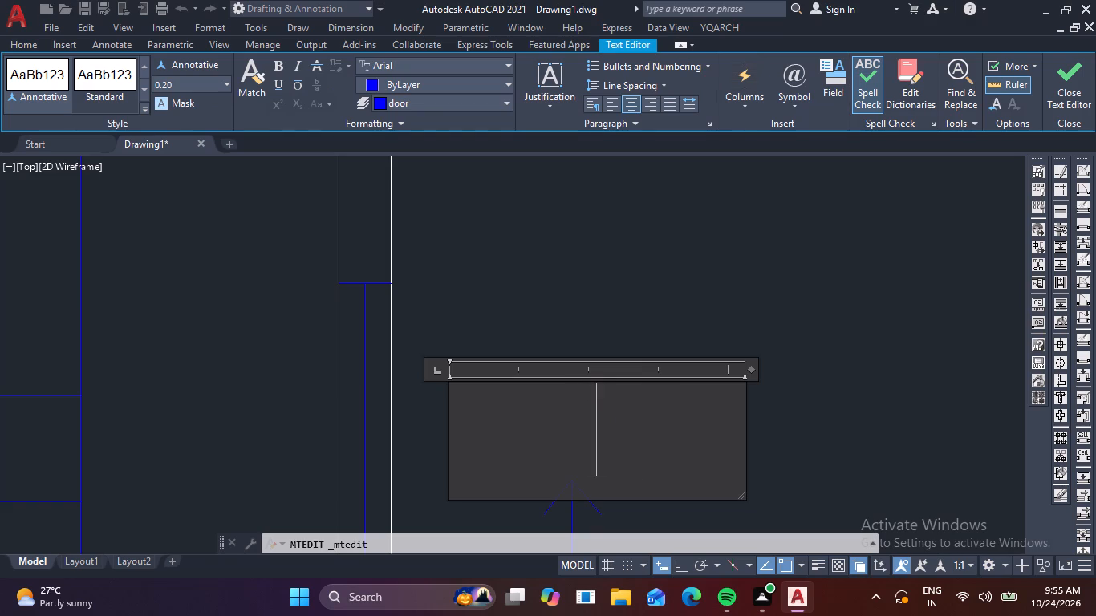
drag(751, 371, 667, 387)
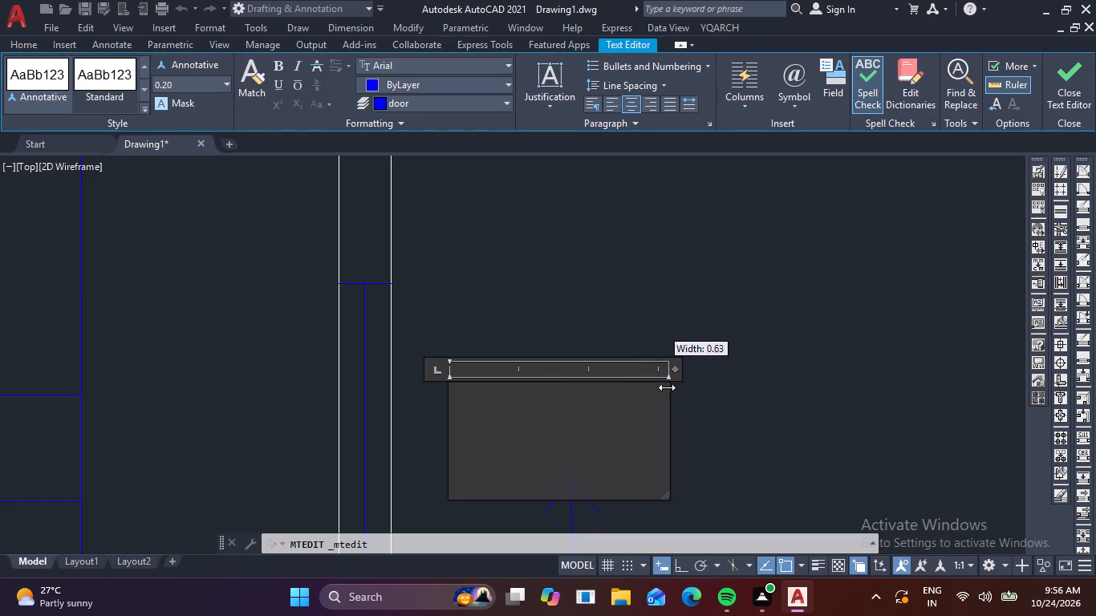
drag(667, 387, 638, 397)
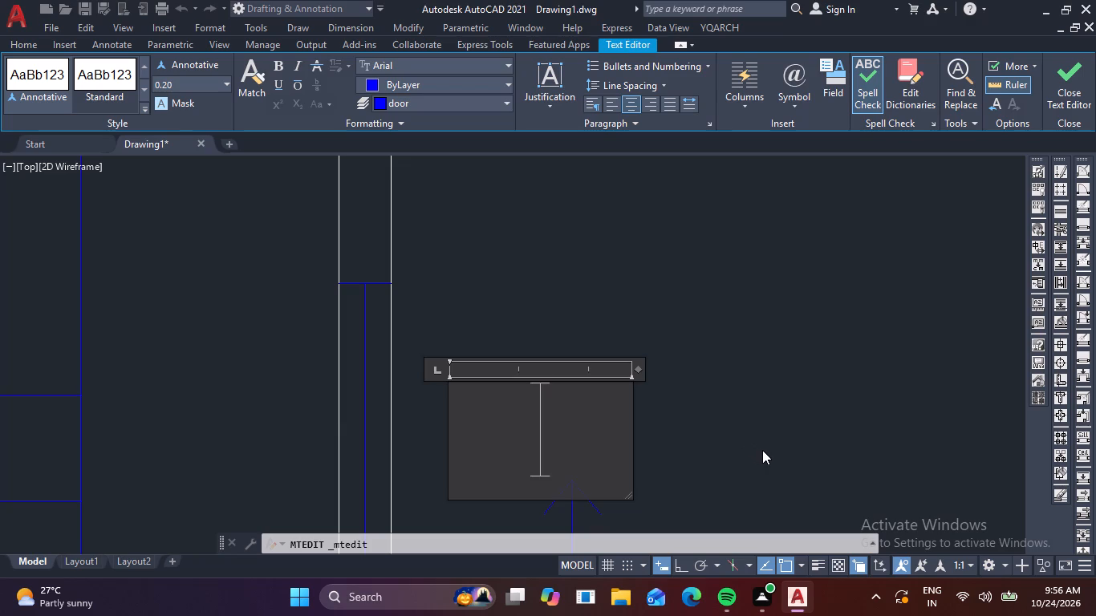
key(b)
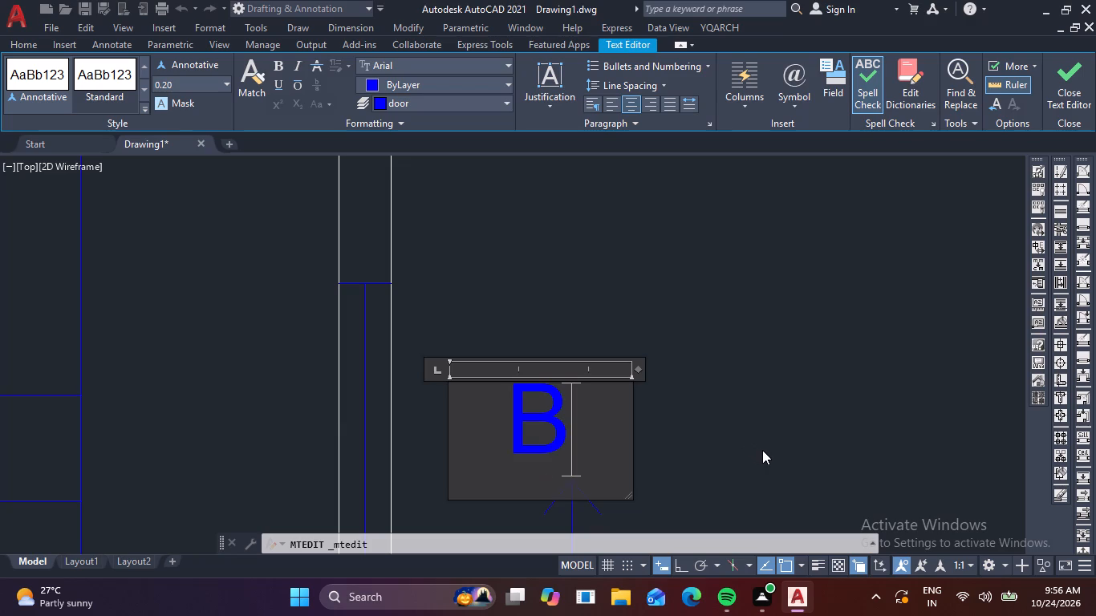
click(596, 150)
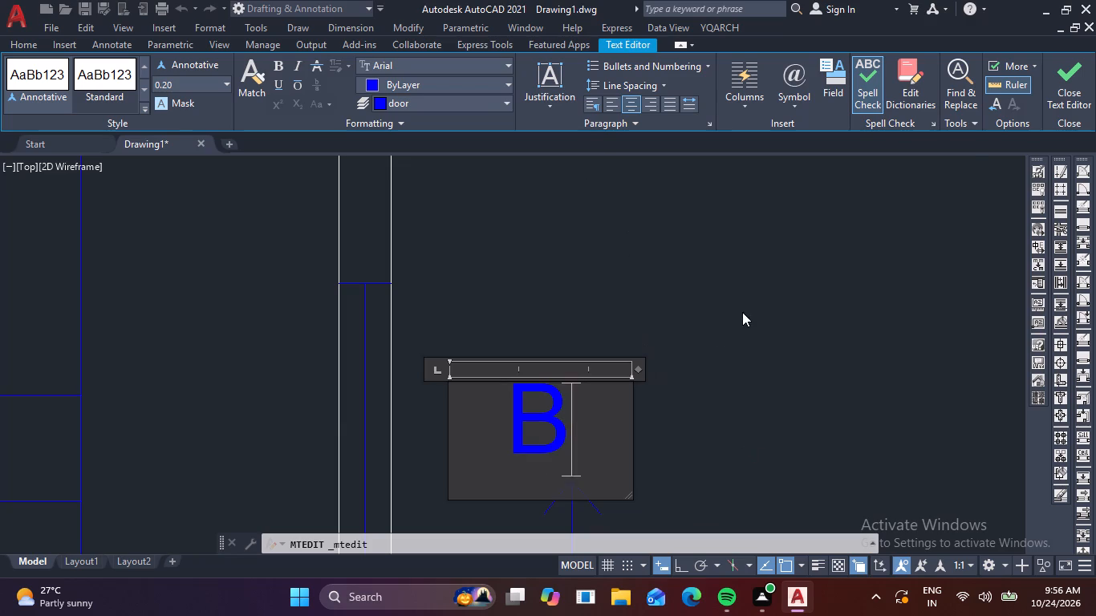
click(742, 312)
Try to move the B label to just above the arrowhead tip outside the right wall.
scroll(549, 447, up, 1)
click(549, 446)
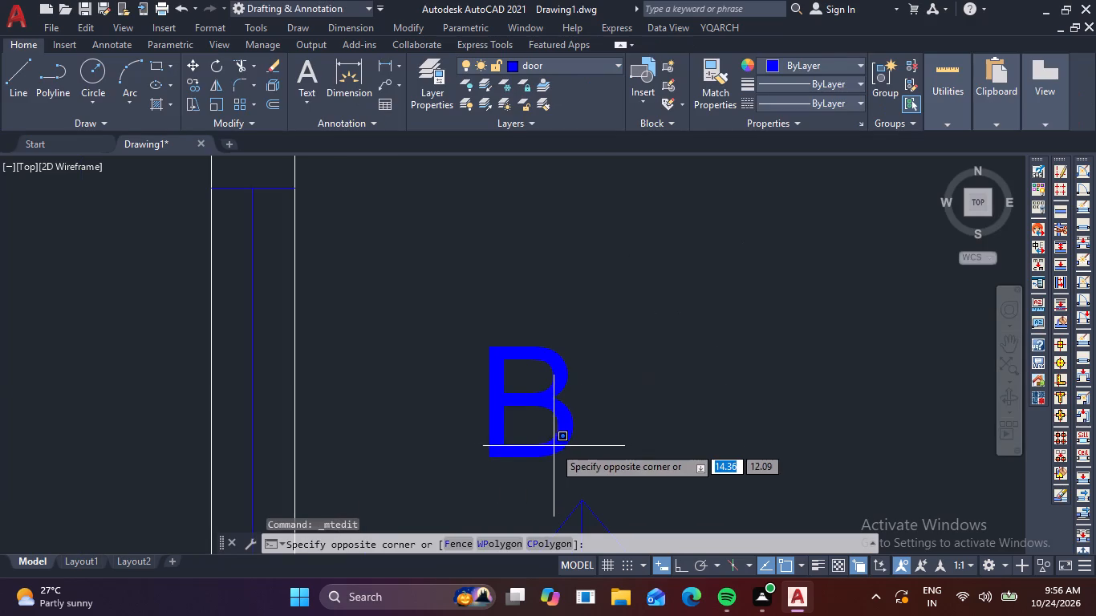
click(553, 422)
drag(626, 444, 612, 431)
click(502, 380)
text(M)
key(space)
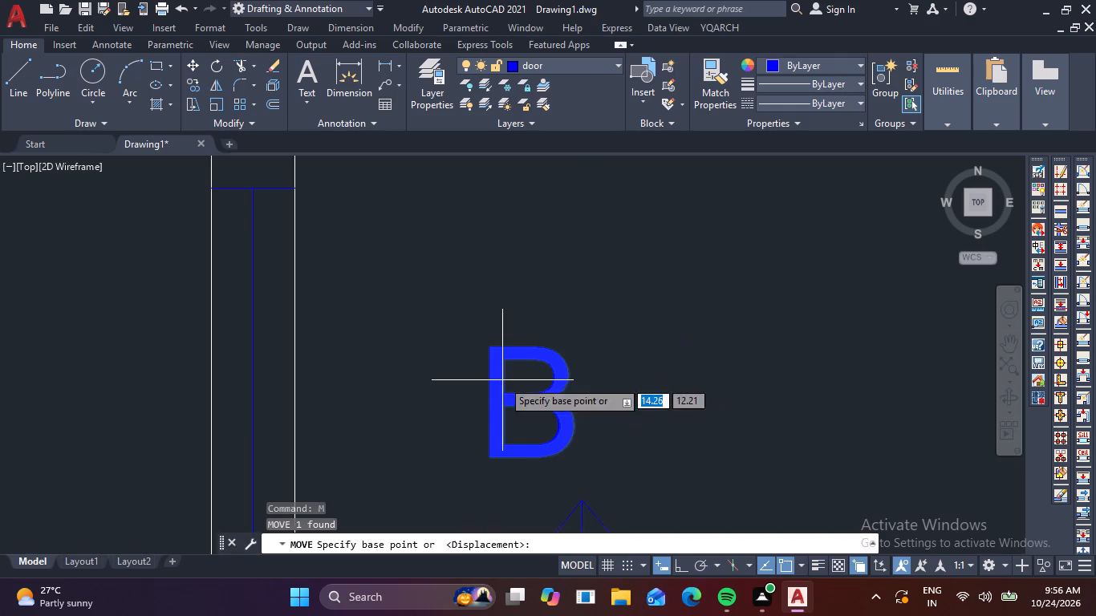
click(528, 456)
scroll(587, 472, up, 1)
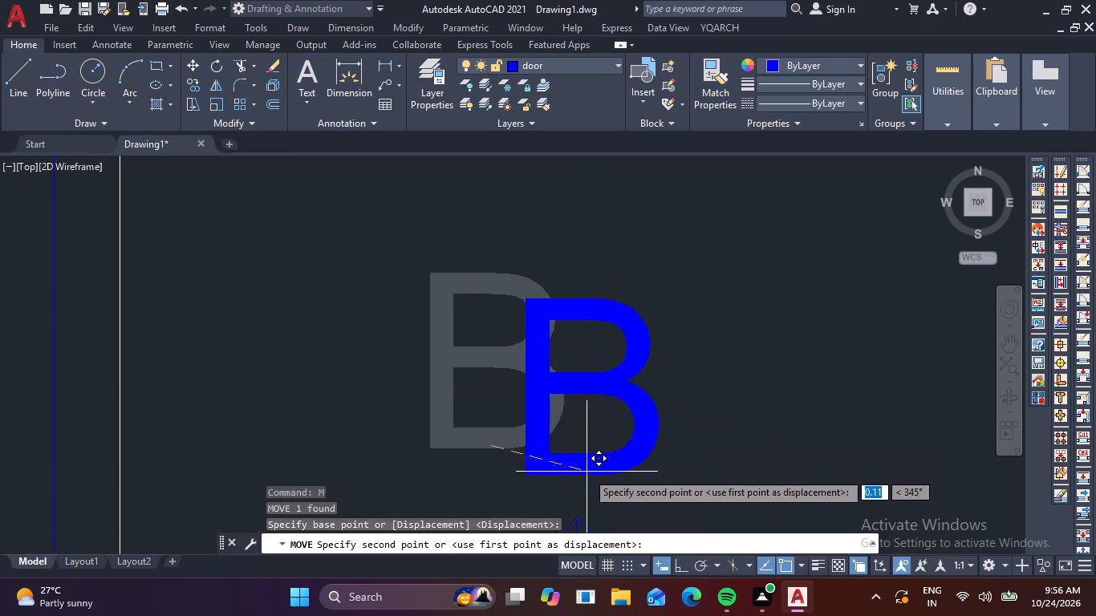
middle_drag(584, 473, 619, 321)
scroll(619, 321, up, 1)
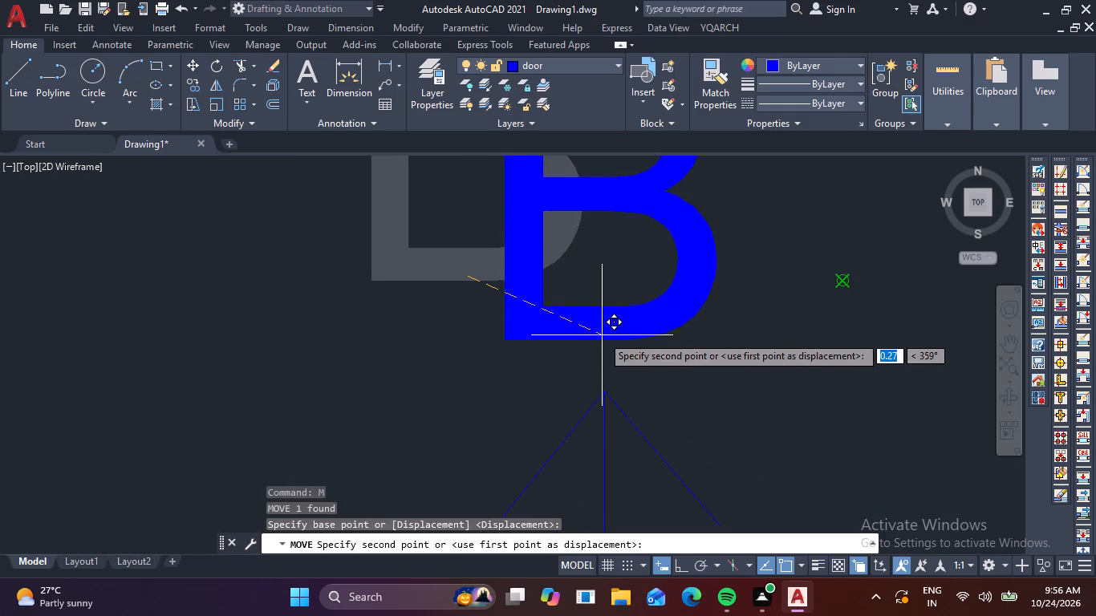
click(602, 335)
Move the B label back to the left so it sits centred above the arrowhead tip.
scroll(845, 239, down, 2)
middle_drag(836, 245, 783, 294)
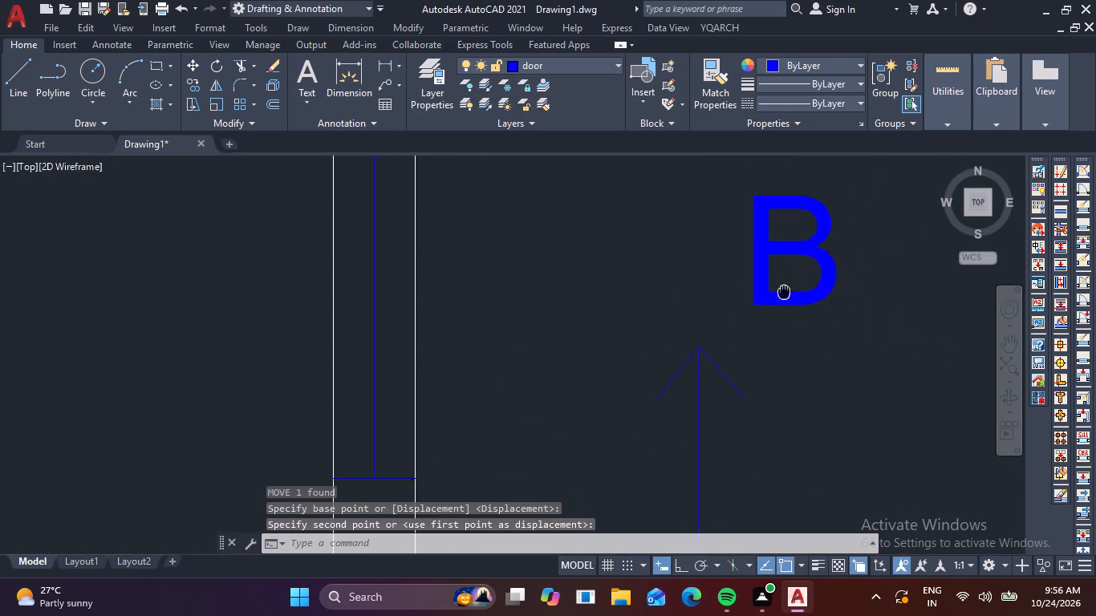
middle_drag(783, 294, 781, 296)
drag(803, 313, 802, 305)
click(754, 265)
key(m)
key(space)
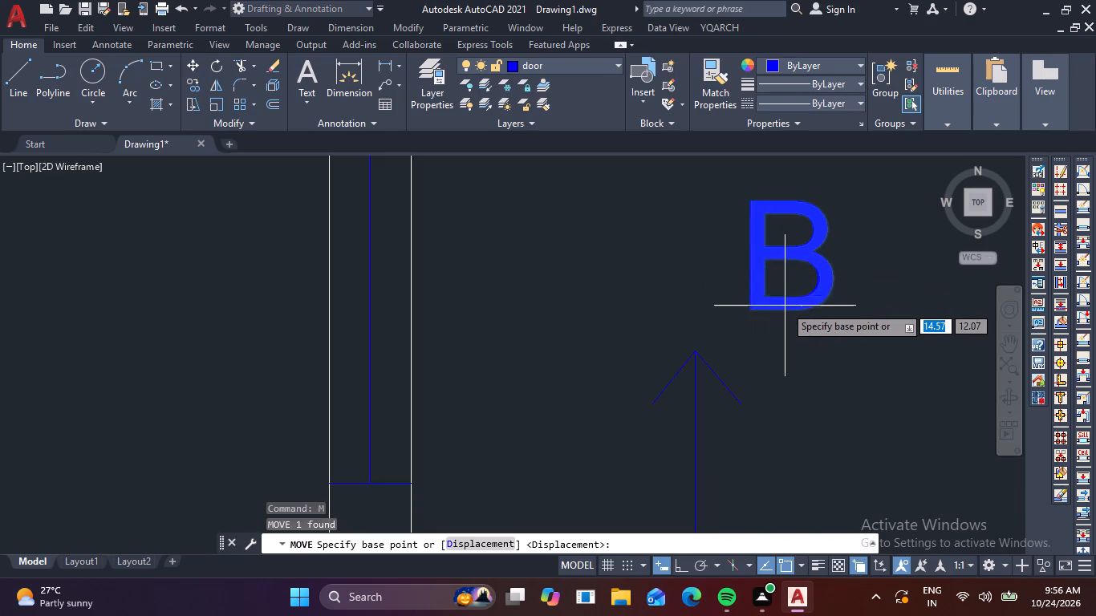
scroll(785, 309, up, 2)
click(785, 309)
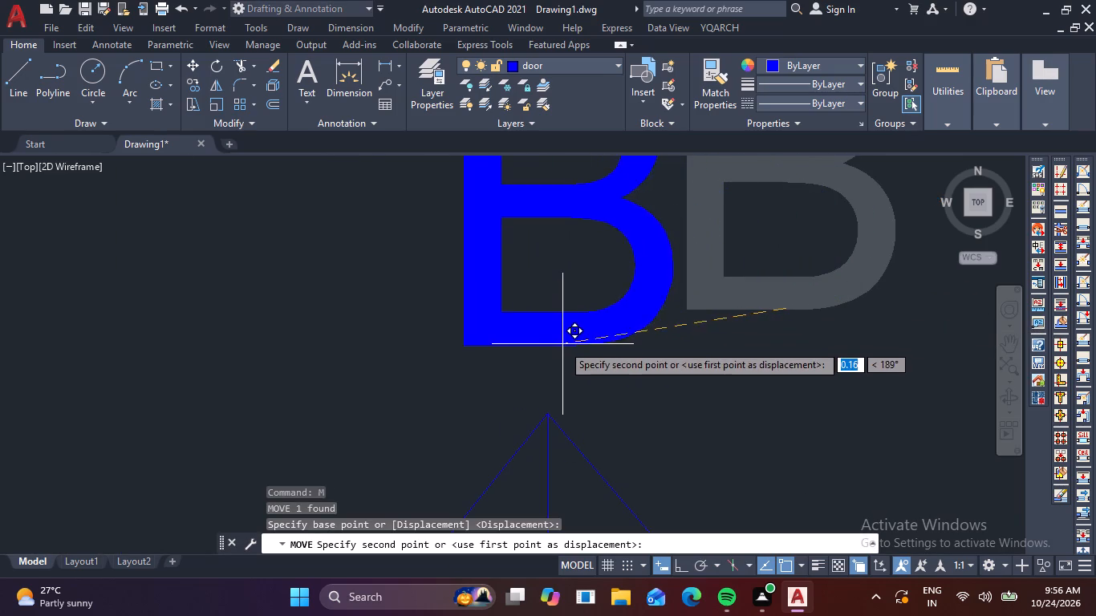
click(558, 334)
Nudge the B label slightly downward, closer to the arrowhead tip.
scroll(558, 334, down, 3)
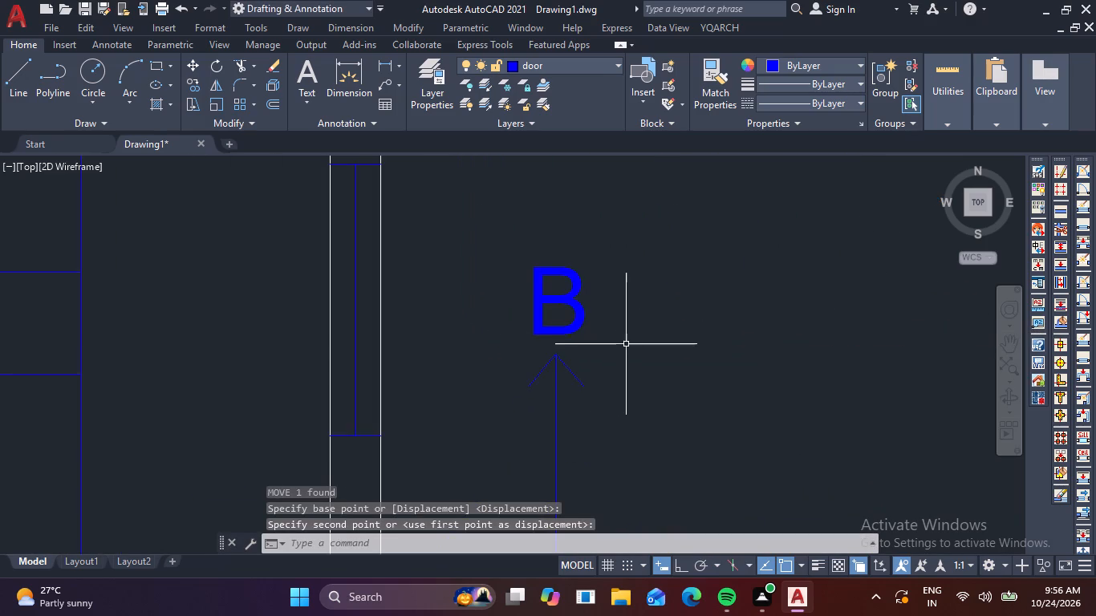
scroll(626, 350, down, 2)
scroll(612, 350, up, 3)
click(608, 330)
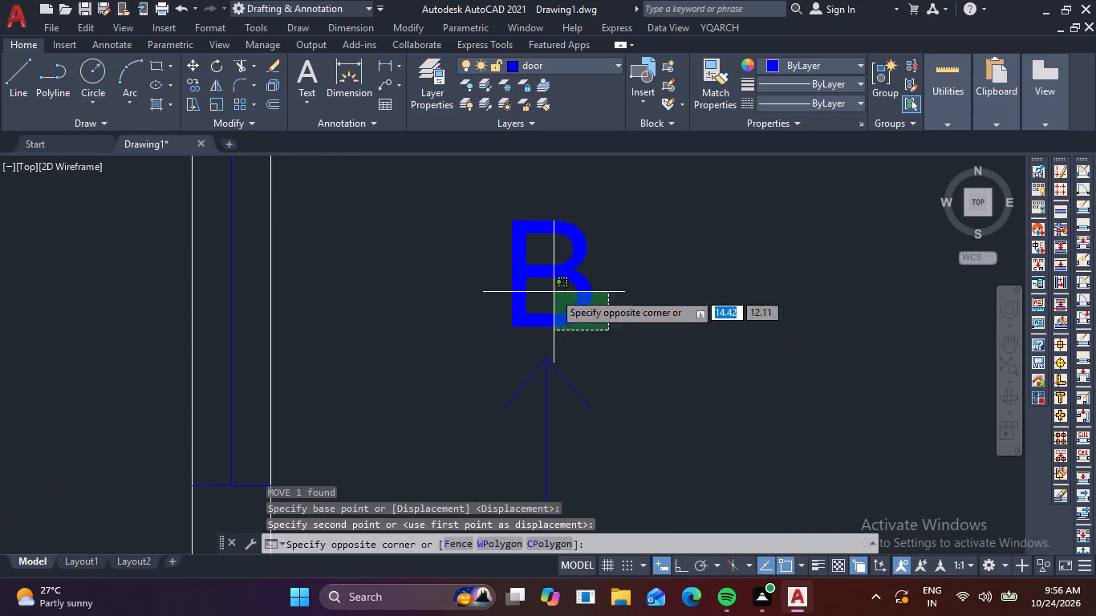
click(554, 292)
key(m)
key(space)
scroll(563, 313, up, 3)
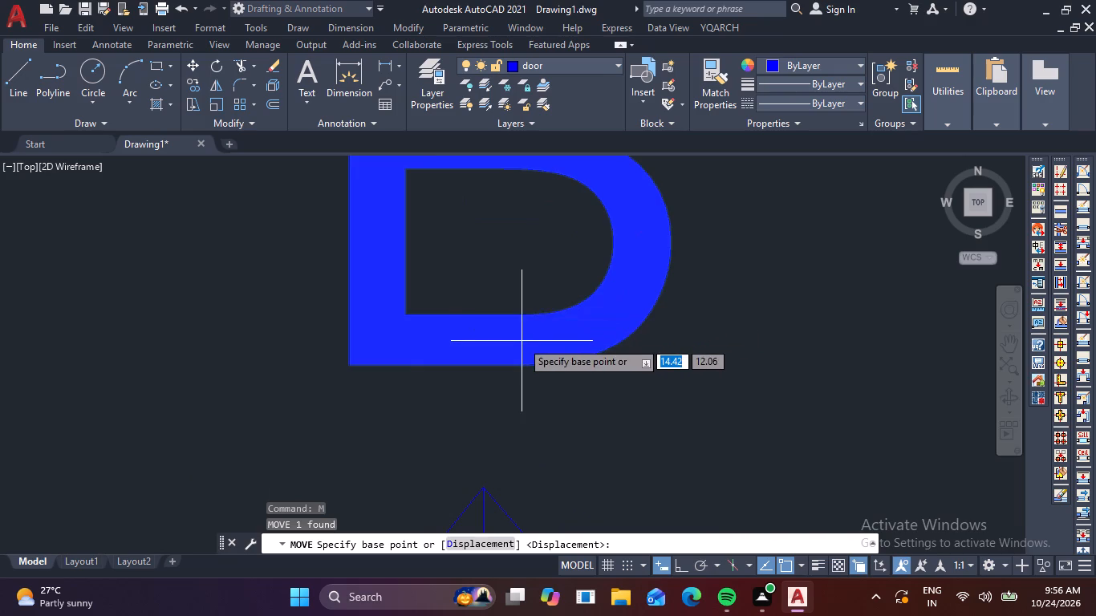
scroll(518, 347, down, 1)
click(505, 360)
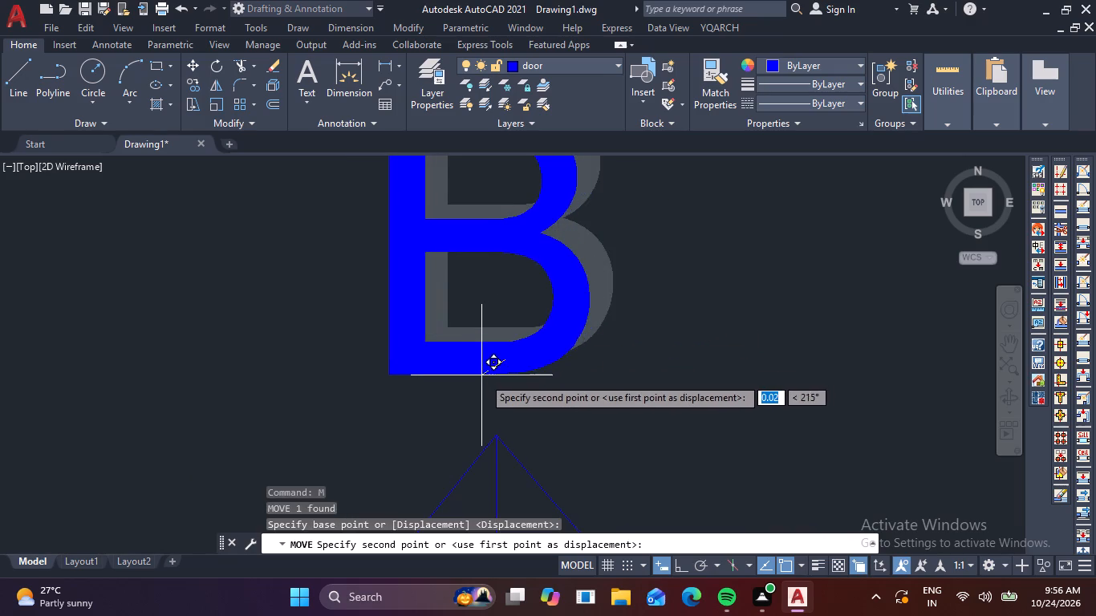
click(501, 389)
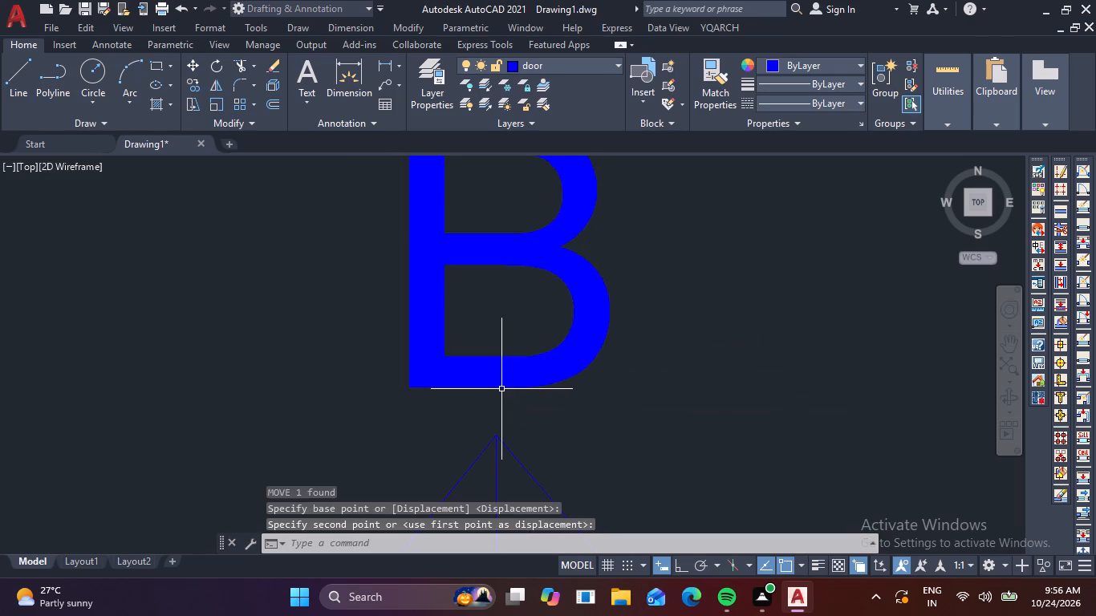
Copy the vertical arrow with its arrowhead and B label from the horizontal line's right end to its left end.
scroll(501, 388, down, 3)
scroll(590, 433, down, 1)
middle_drag(590, 433, 614, 350)
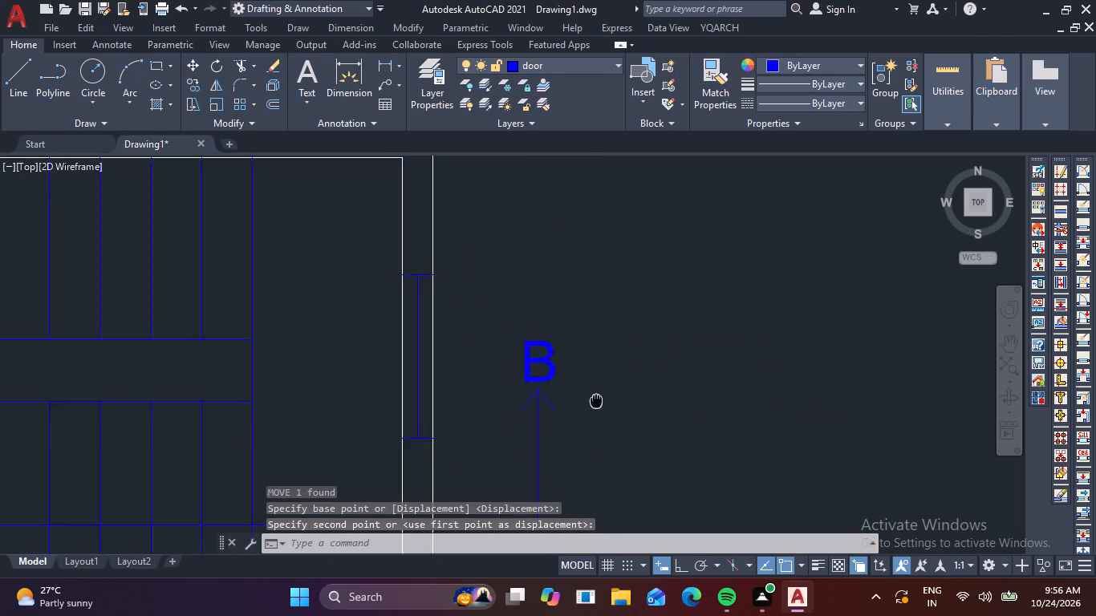
middle_drag(614, 350, 615, 347)
drag(627, 406, 610, 384)
click(525, 237)
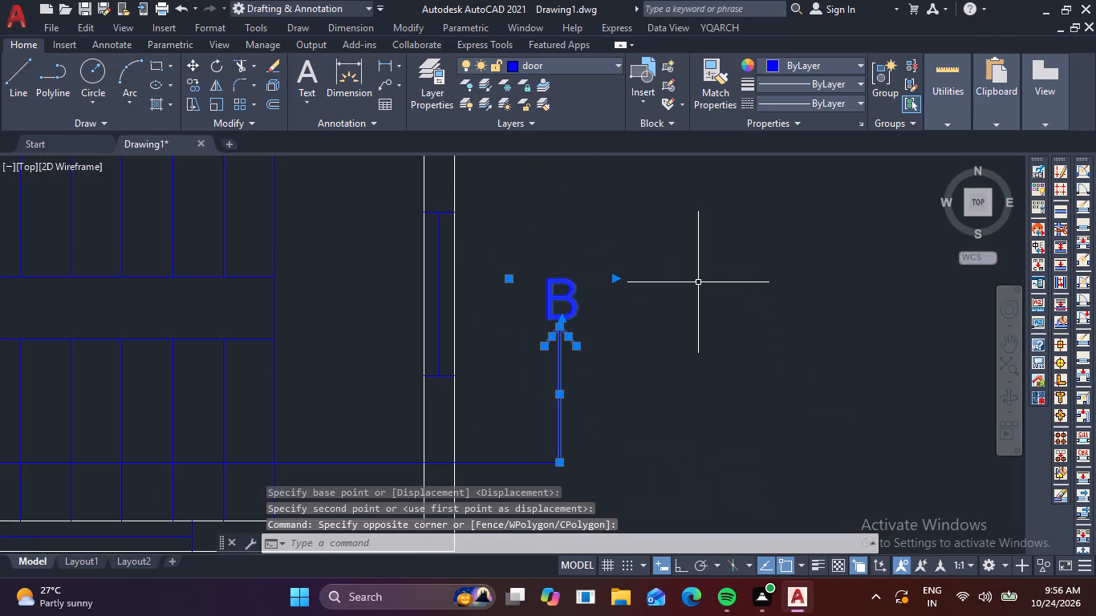
text(CO)
key(space)
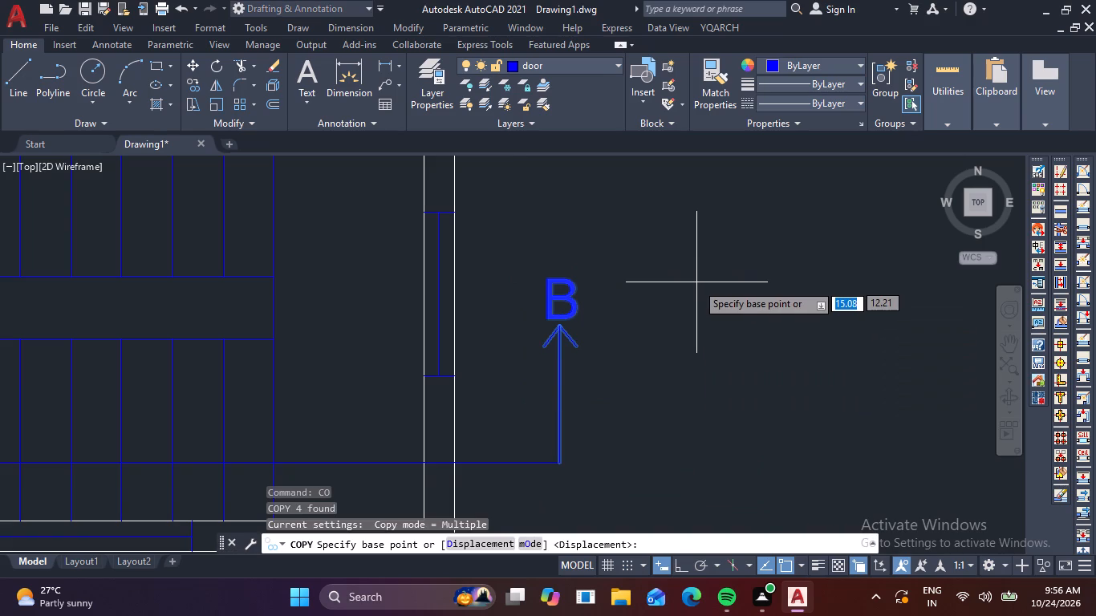
click(561, 460)
scroll(505, 464, down, 2)
middle_drag(524, 467, 737, 450)
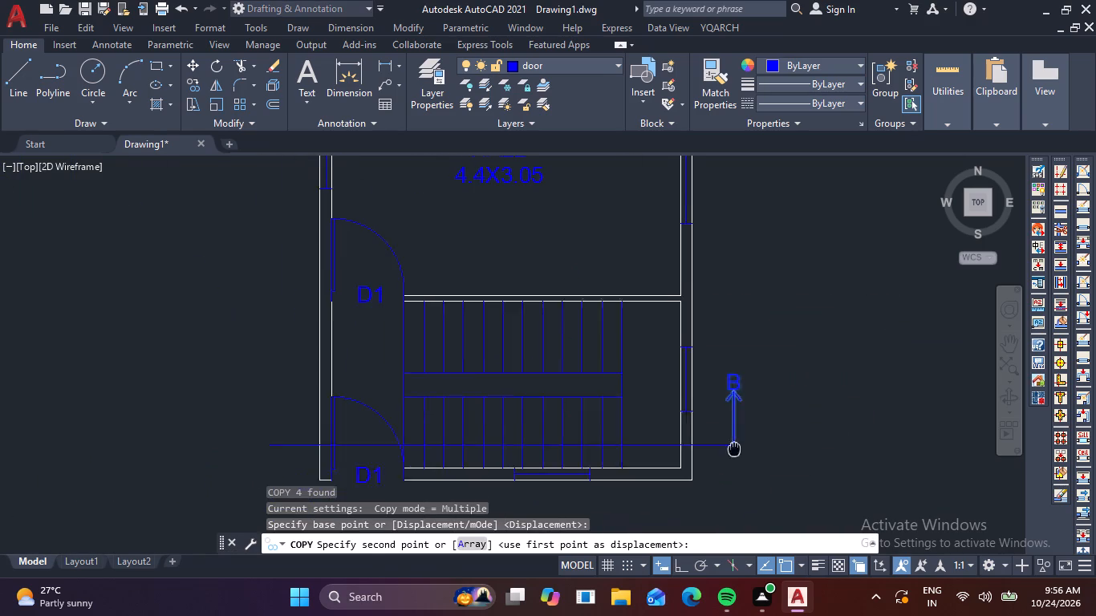
middle_drag(737, 450, 741, 451)
middle_drag(748, 452, 757, 452)
scroll(261, 449, up, 4)
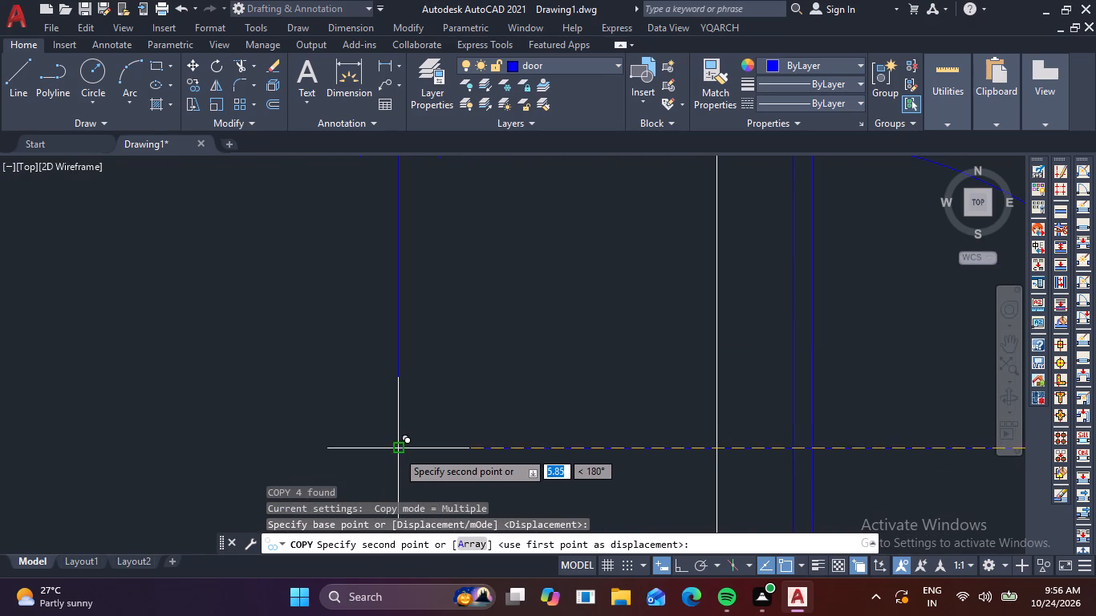
click(399, 452)
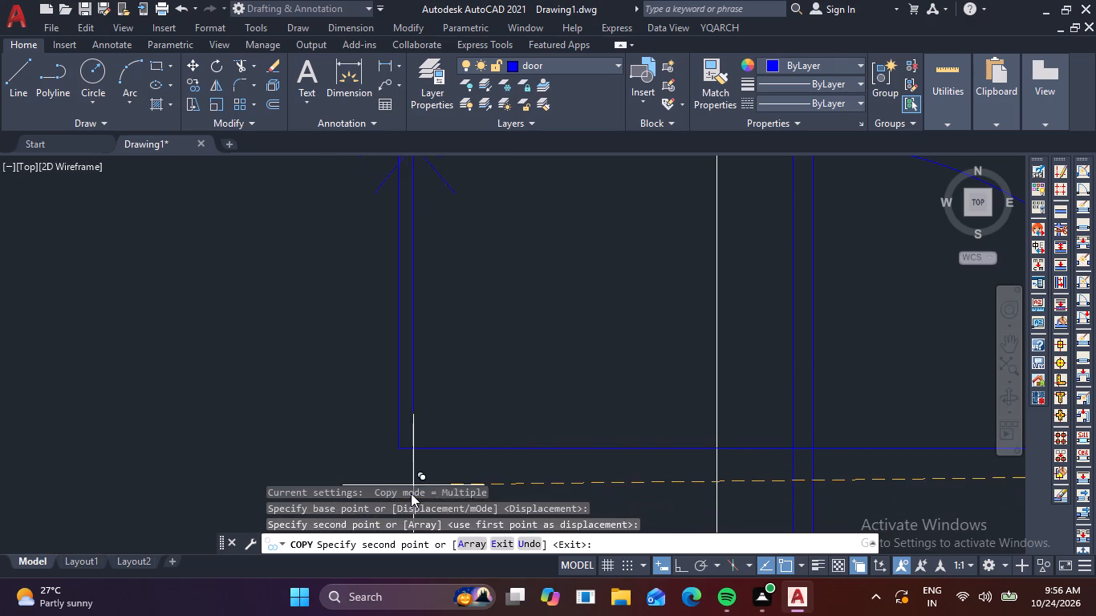
key(Escape)
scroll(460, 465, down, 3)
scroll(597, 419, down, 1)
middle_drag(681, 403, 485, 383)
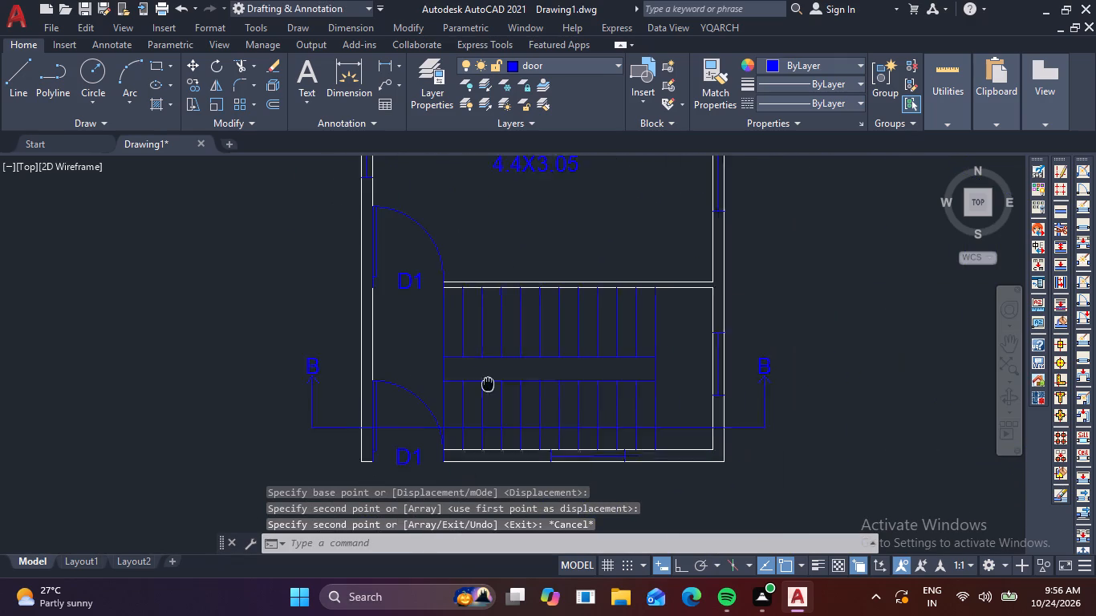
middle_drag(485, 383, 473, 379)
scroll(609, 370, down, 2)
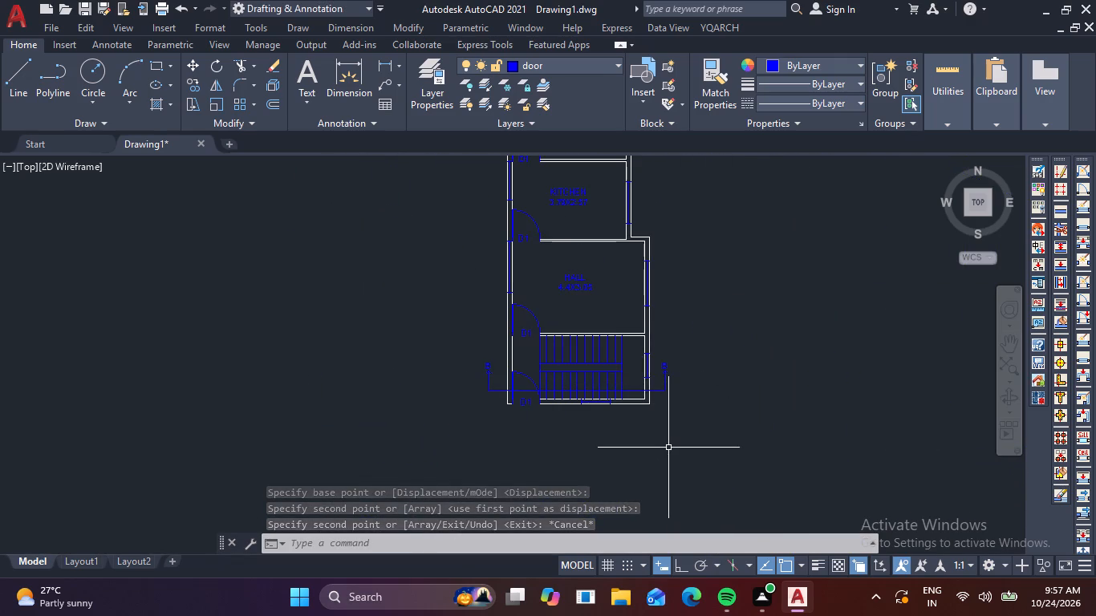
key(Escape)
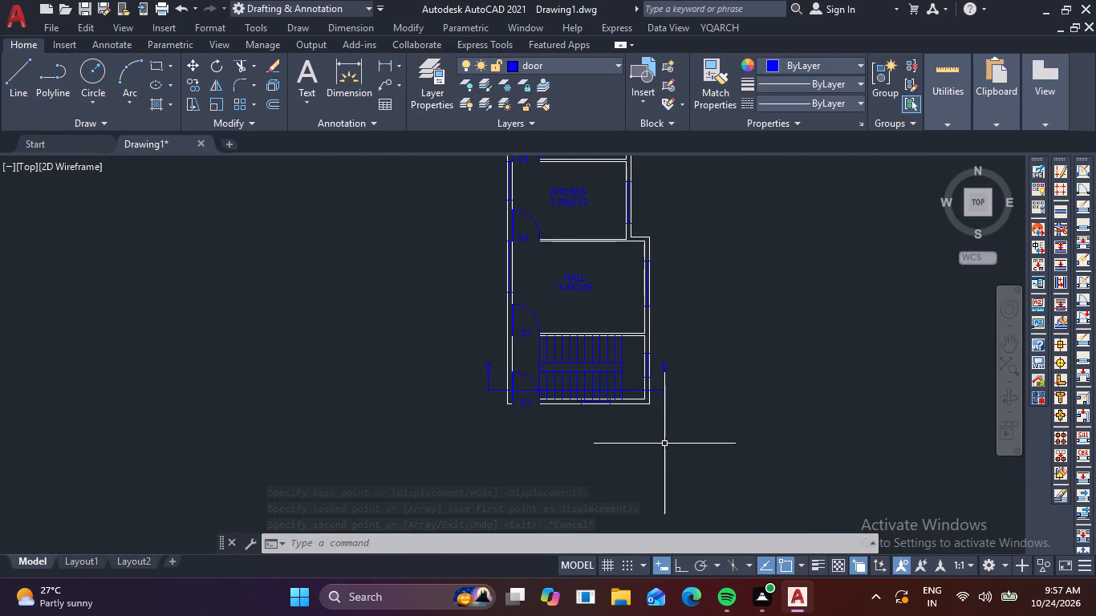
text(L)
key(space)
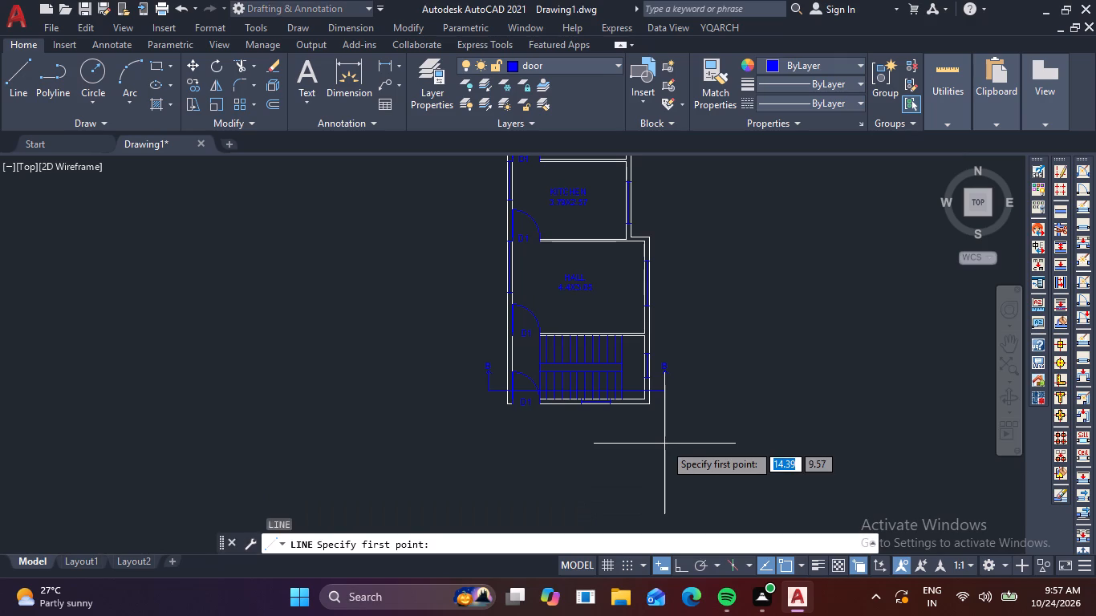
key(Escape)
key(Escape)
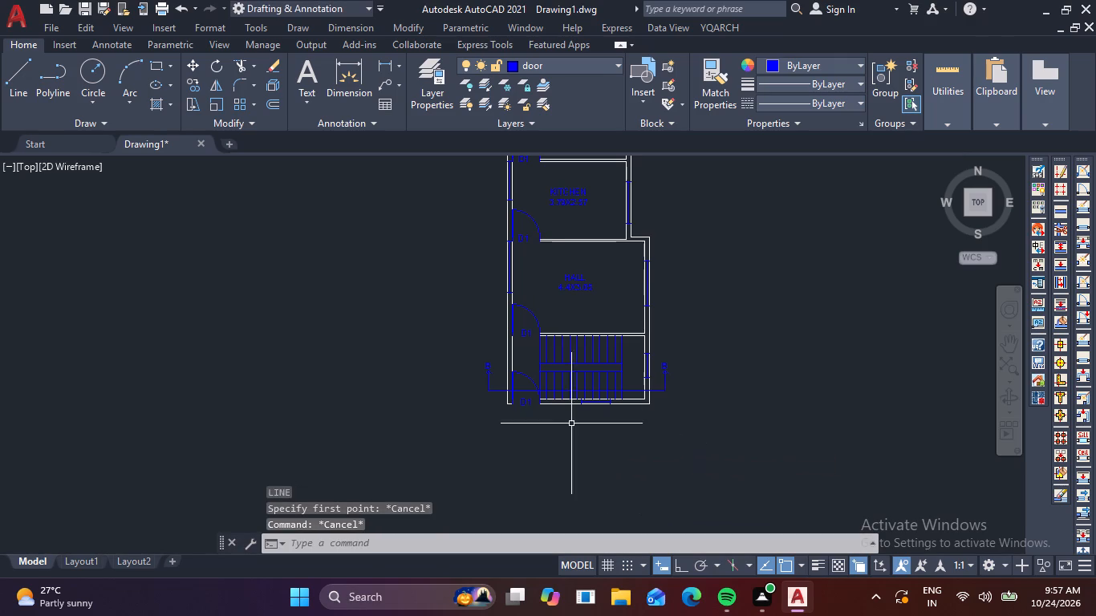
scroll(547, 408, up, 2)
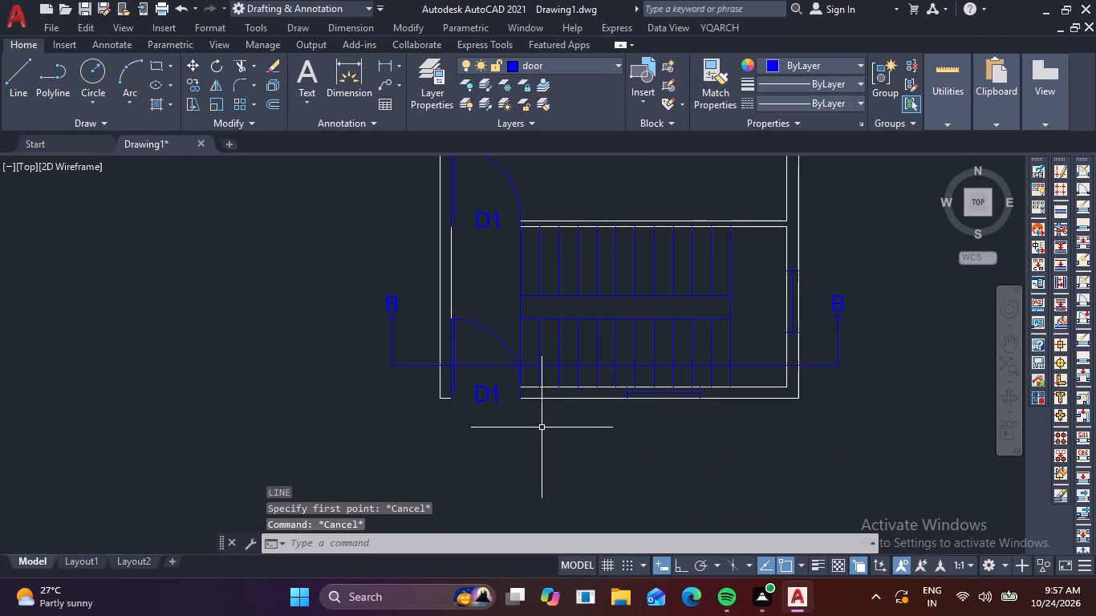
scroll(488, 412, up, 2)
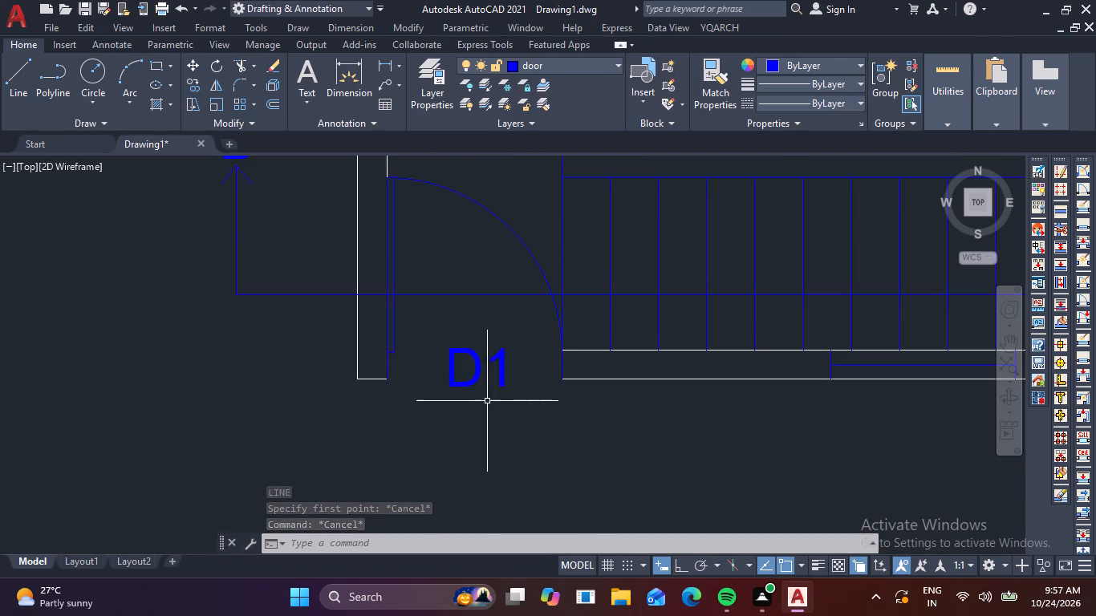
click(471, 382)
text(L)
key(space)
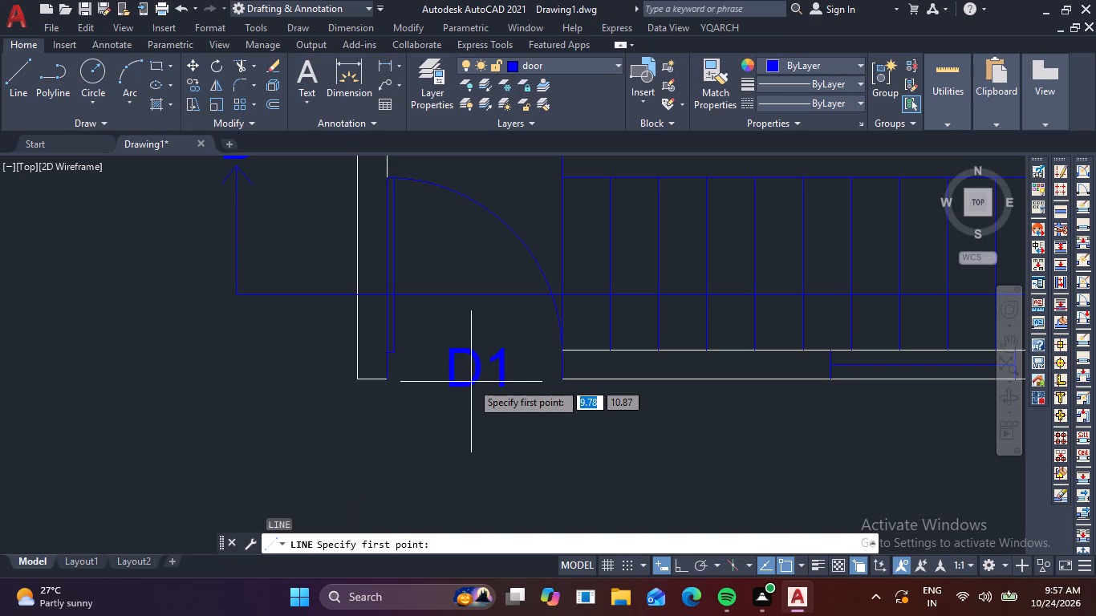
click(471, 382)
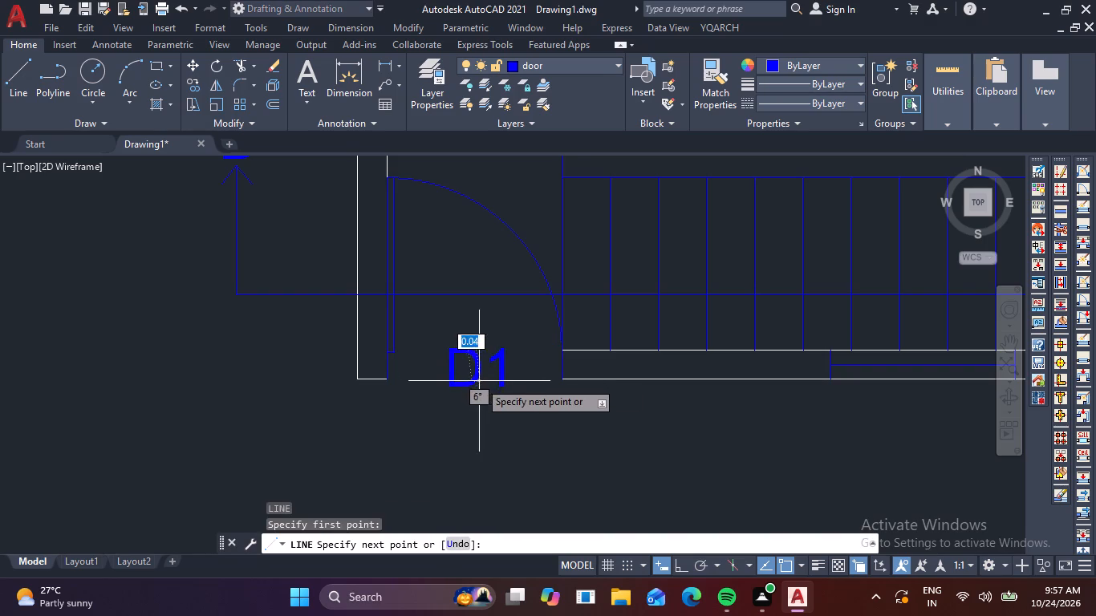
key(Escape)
Move the bottom entrance door's D1 label up about 0.08 m, so it clears the outer wall line.
scroll(483, 411, up, 2)
middle_drag(477, 415, 485, 478)
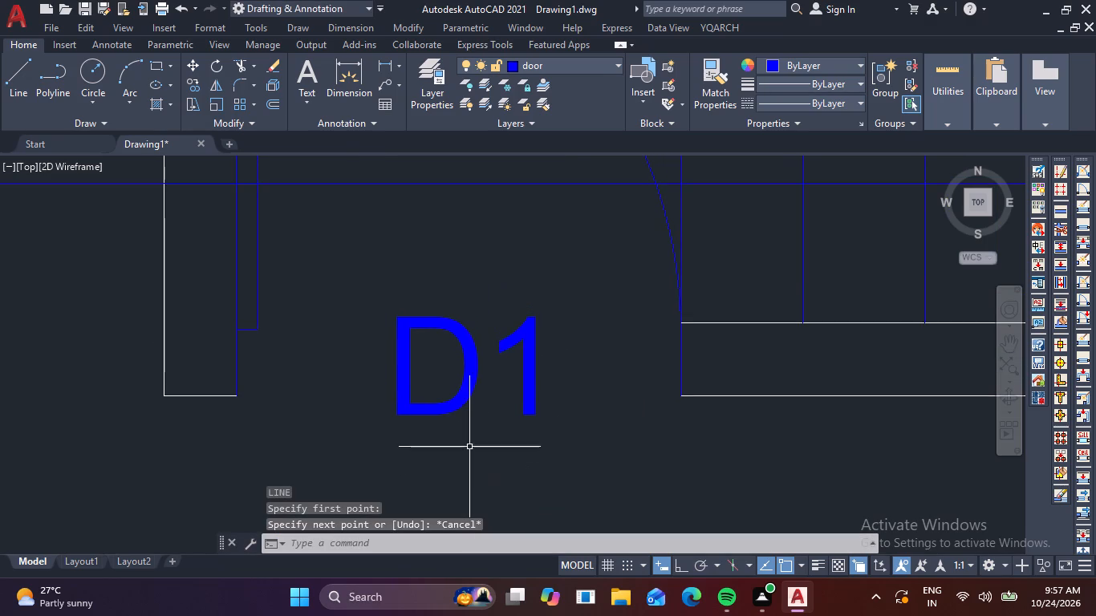
click(467, 425)
click(412, 385)
text(M)
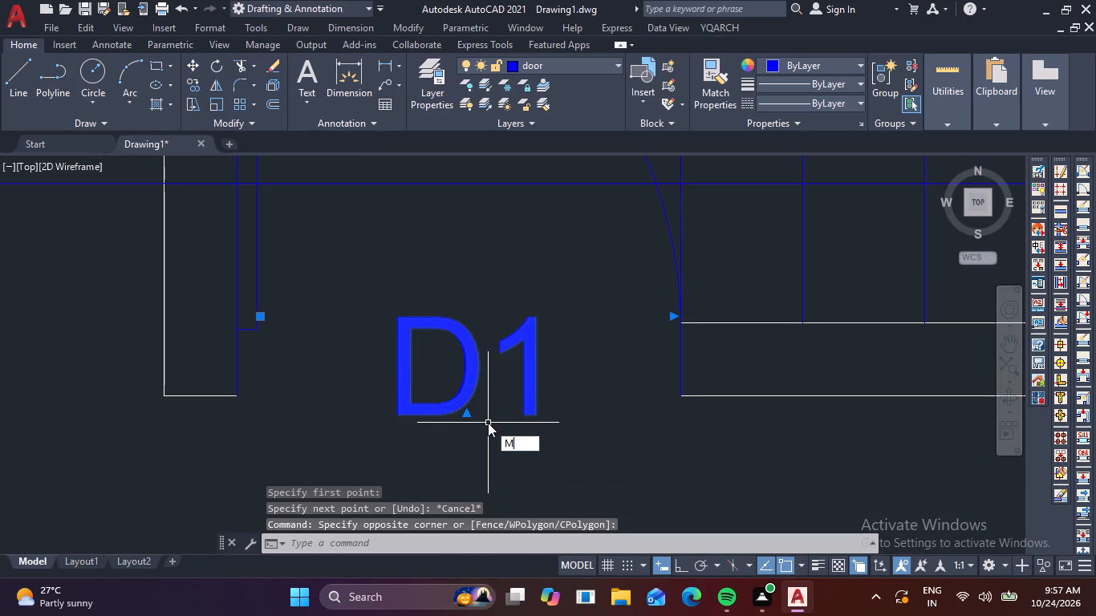
key(space)
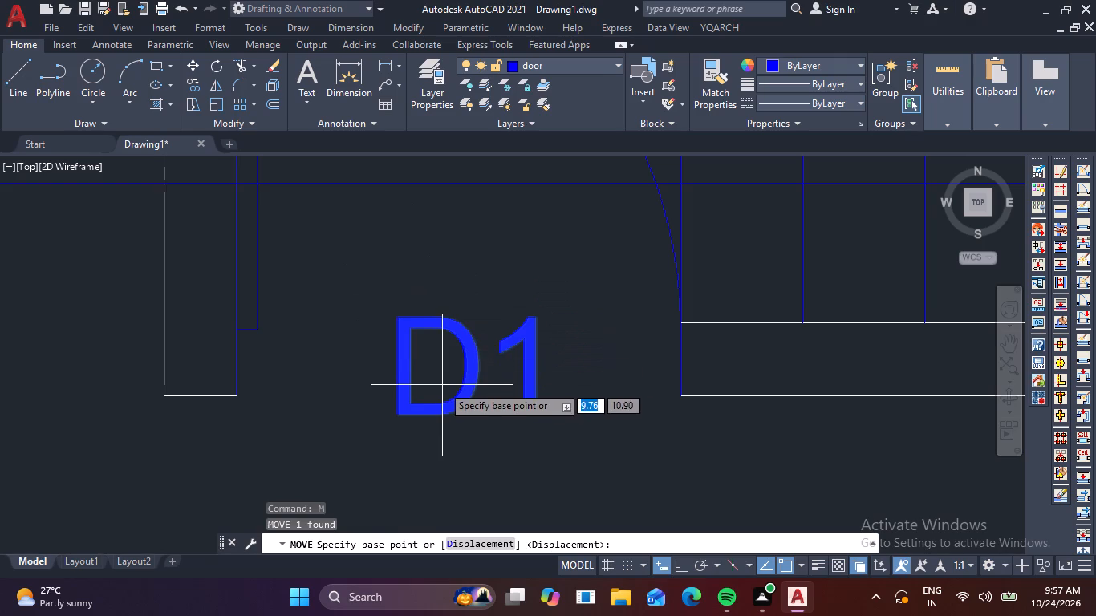
click(440, 380)
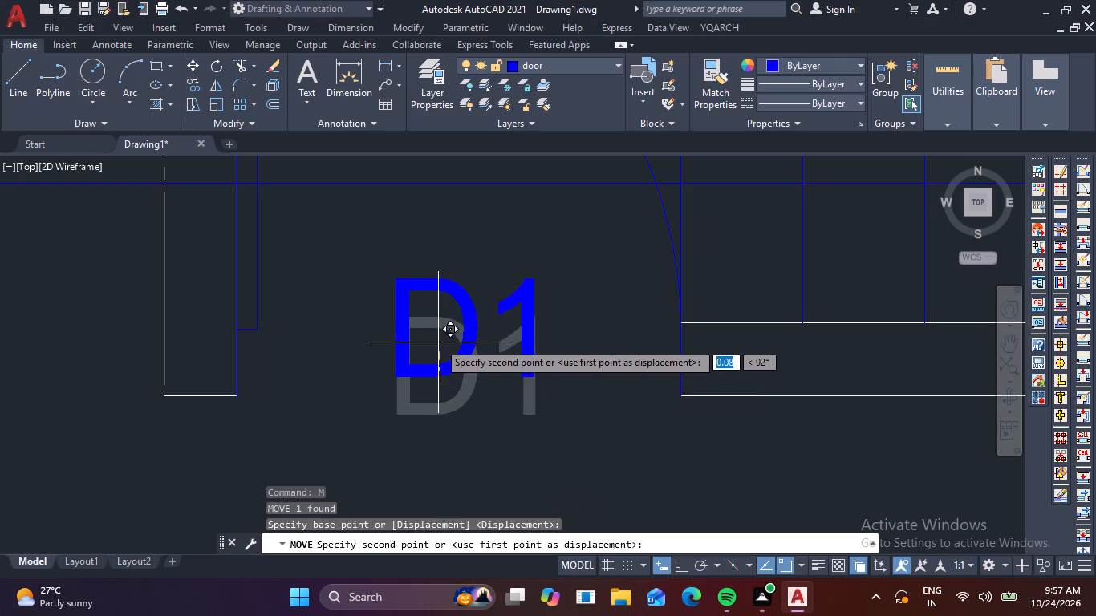
click(439, 339)
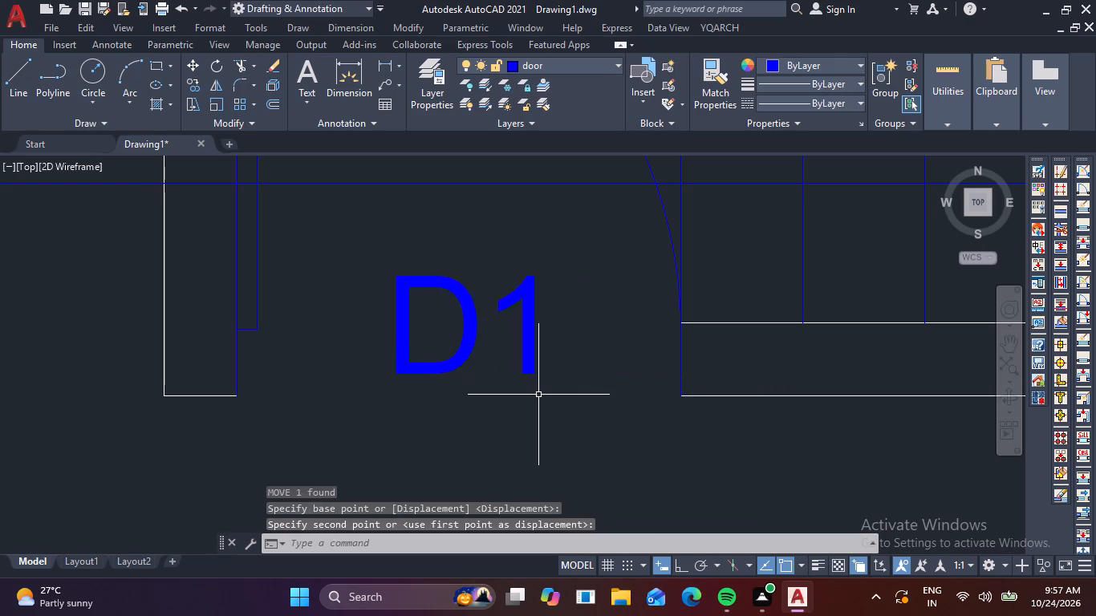
Draw a 0.90 m threshold line across the bottom D1 door opening, joining the ends of the outer wall line.
text(L)
key(space)
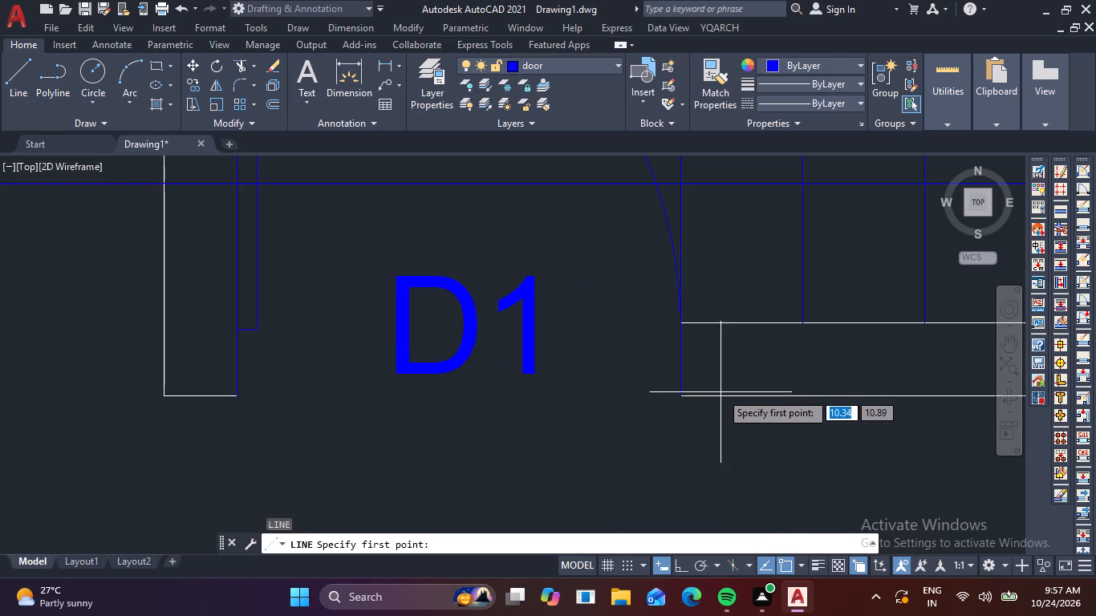
click(683, 399)
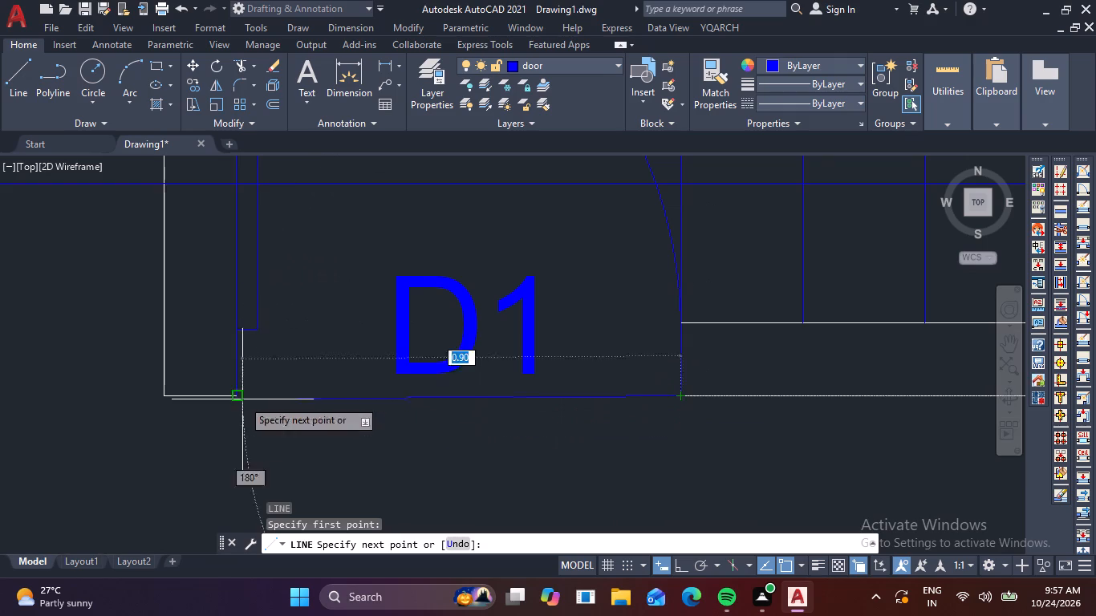
click(239, 401)
key(Escape)
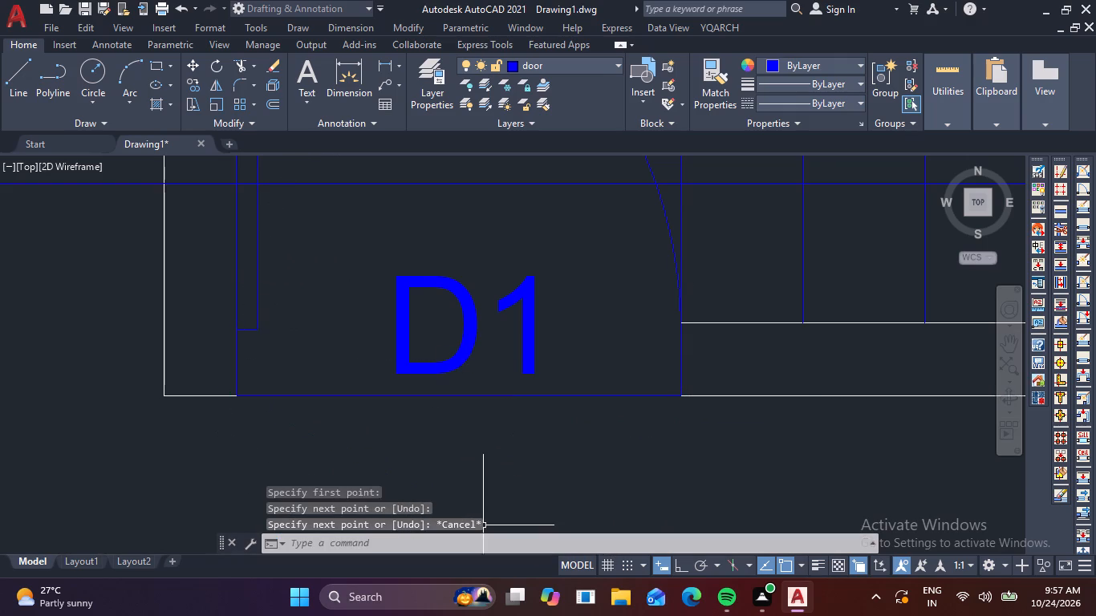
Examine the whole plan from the toilet to the staircase, checking the doors, windows, room labels and section line.
scroll(497, 513, down, 4)
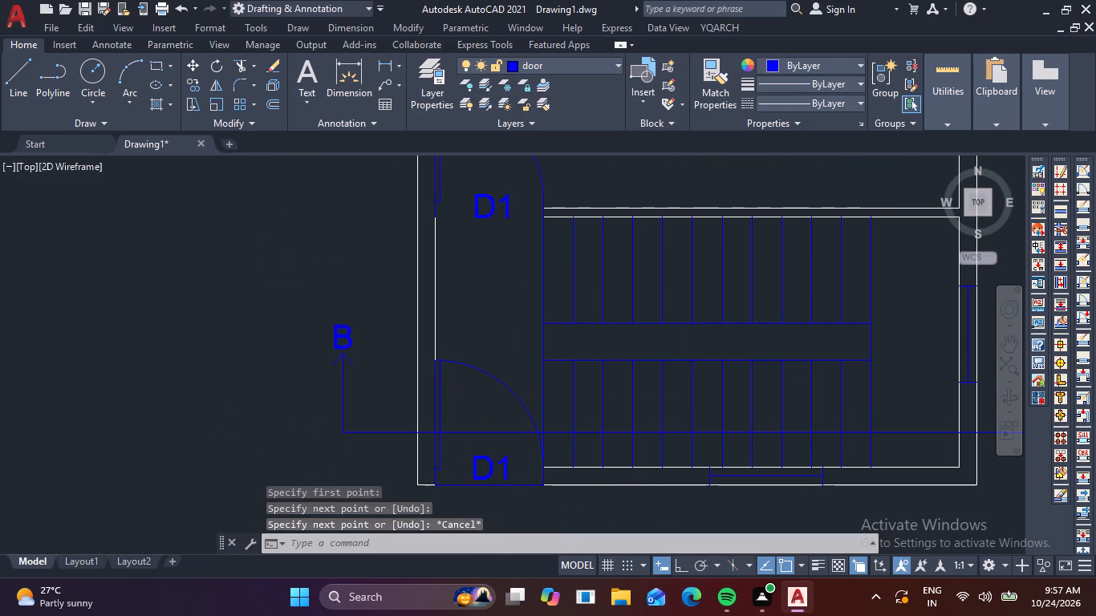
scroll(504, 491, down, 1)
scroll(625, 341, down, 2)
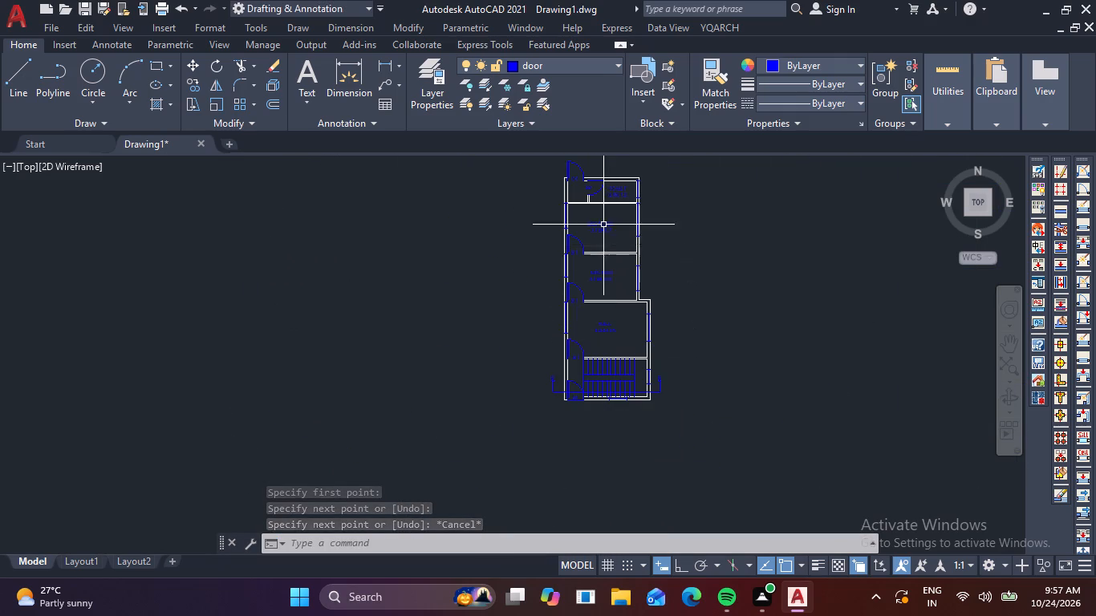
scroll(598, 166, up, 2)
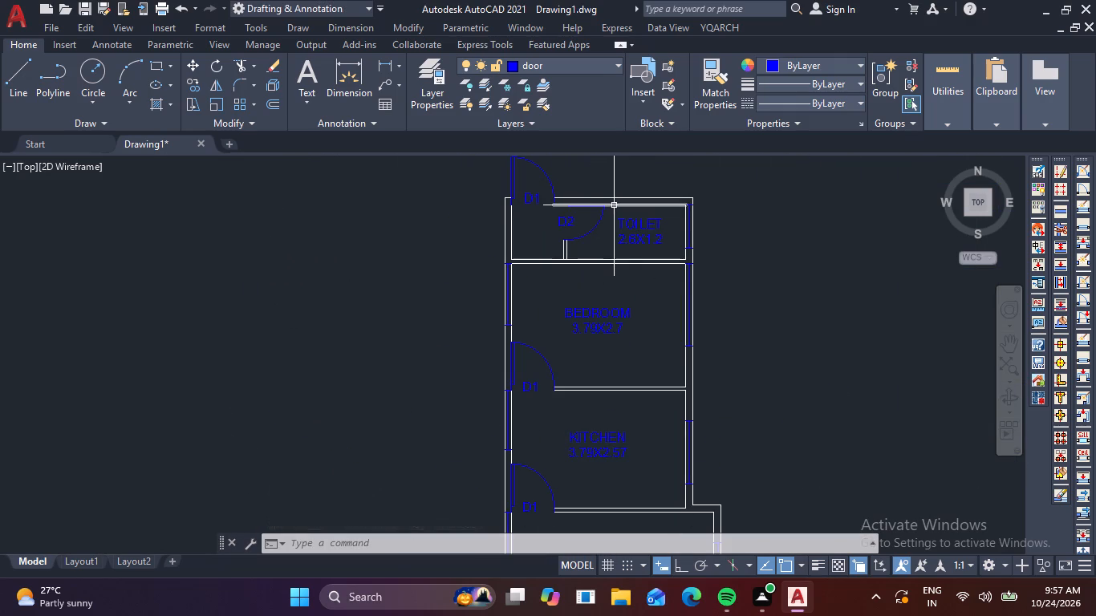
scroll(648, 294, down, 1)
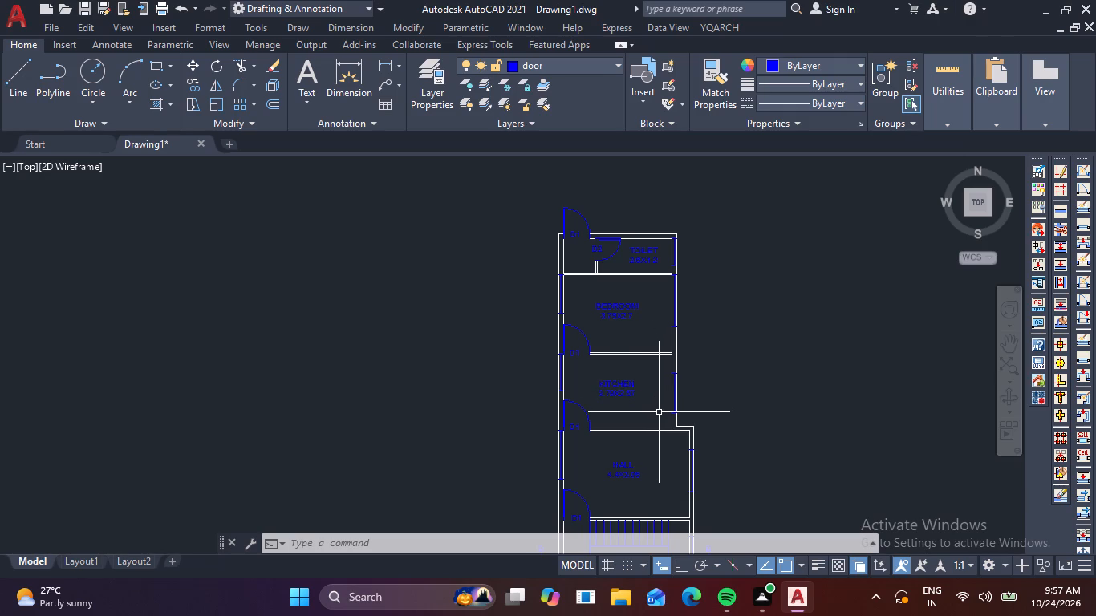
middle_drag(652, 427, 621, 337)
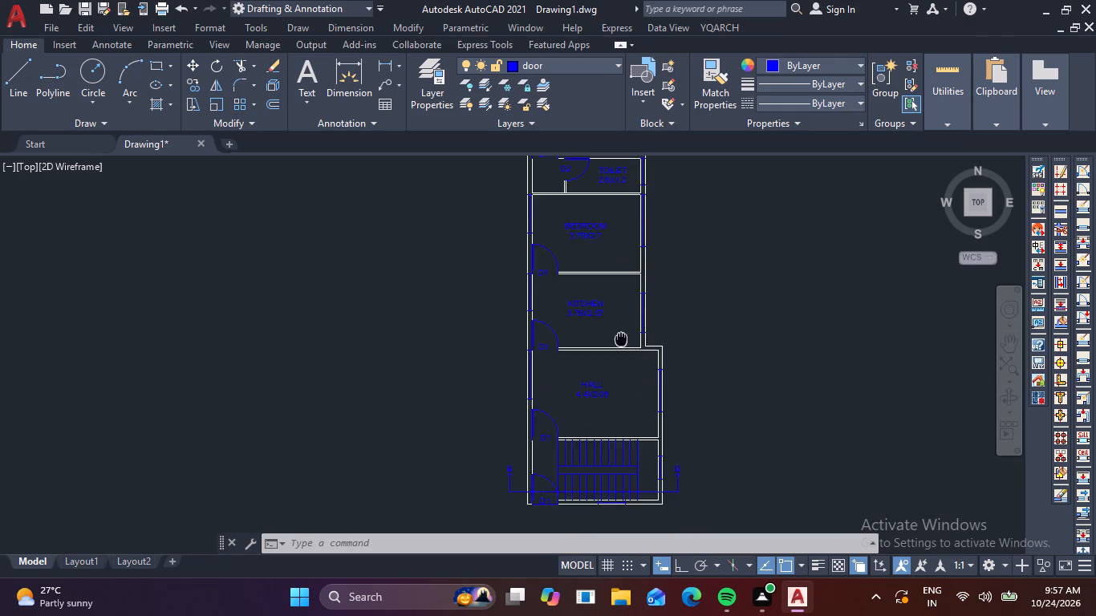
middle_drag(621, 337, 623, 291)
scroll(551, 453, up, 3)
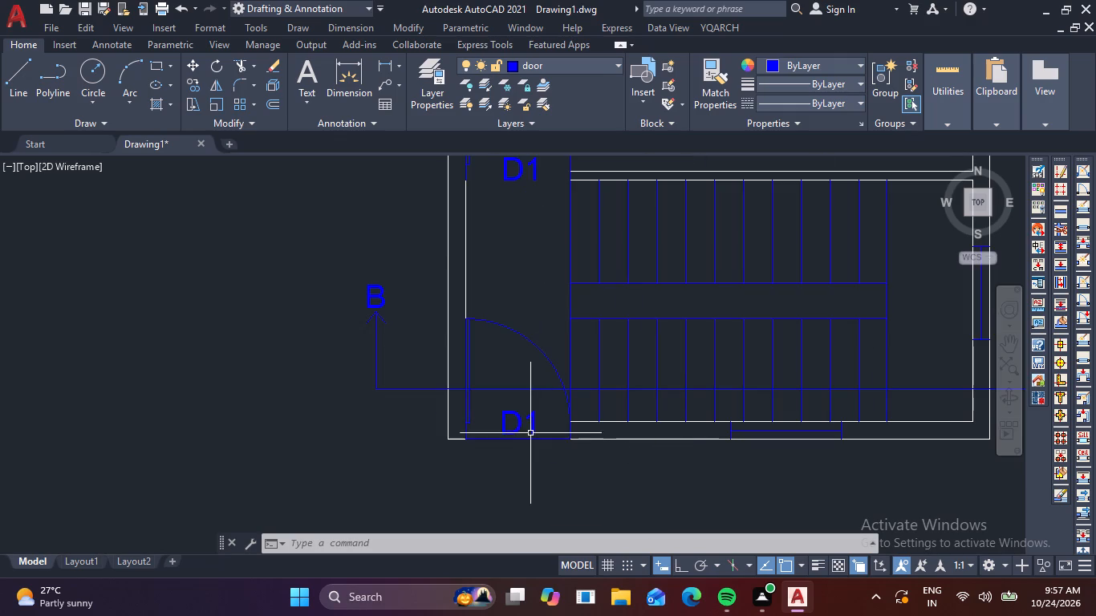
scroll(523, 427, up, 2)
scroll(497, 440, down, 3)
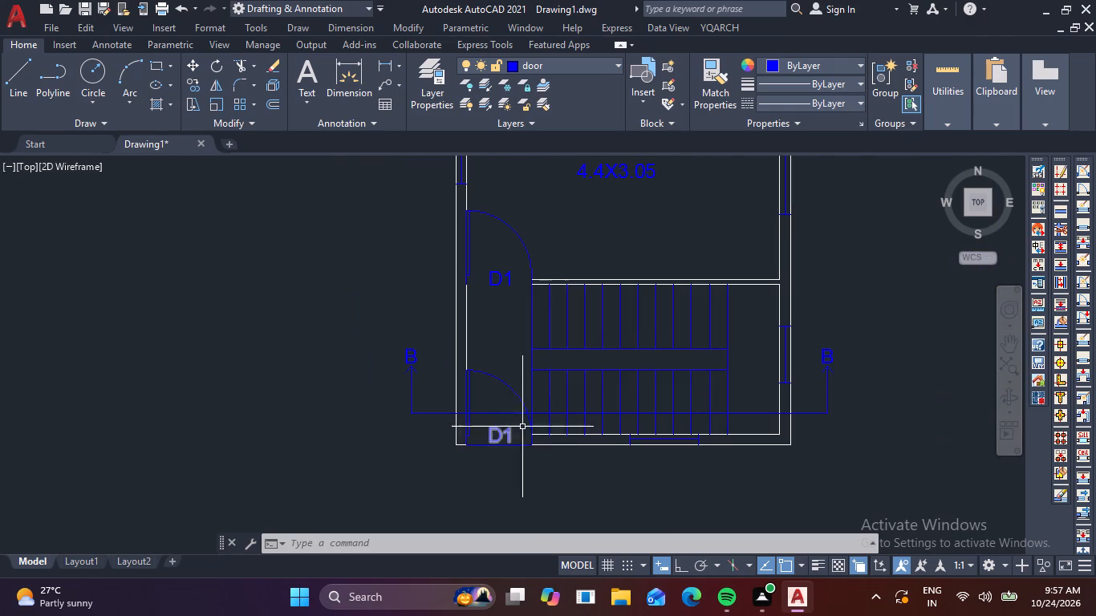
middle_drag(630, 228, 603, 454)
scroll(616, 275, down, 1)
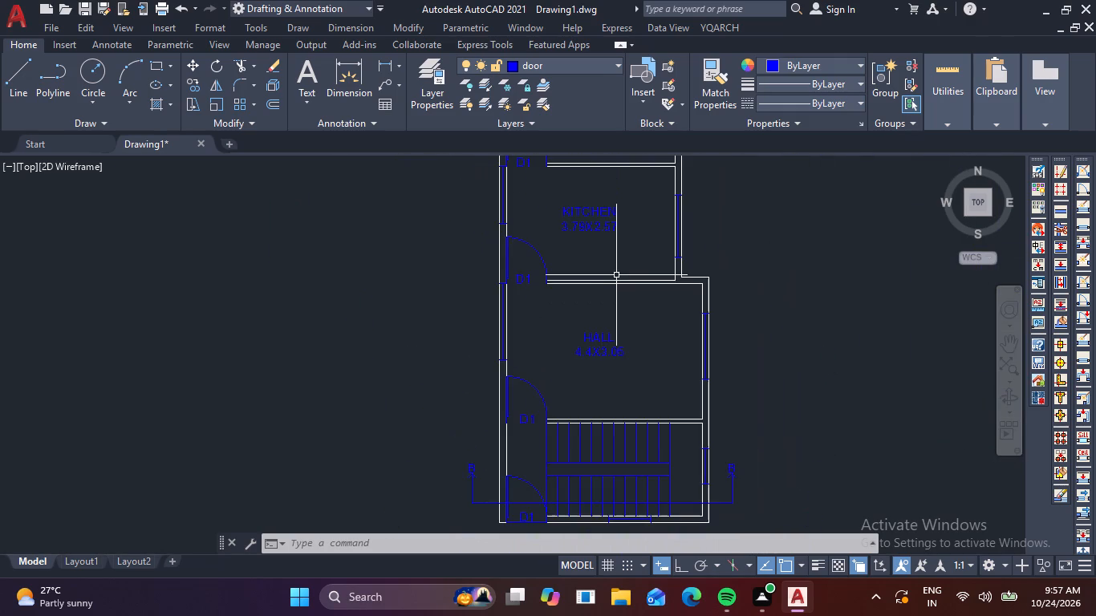
middle_drag(612, 273, 558, 520)
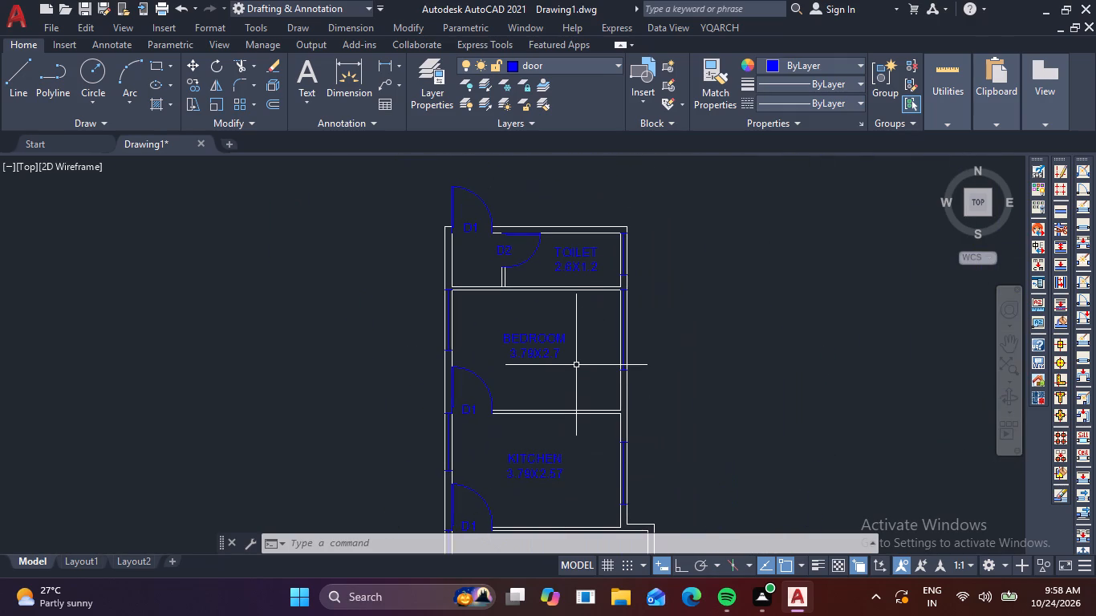
scroll(672, 387, down, 3)
scroll(676, 452, up, 3)
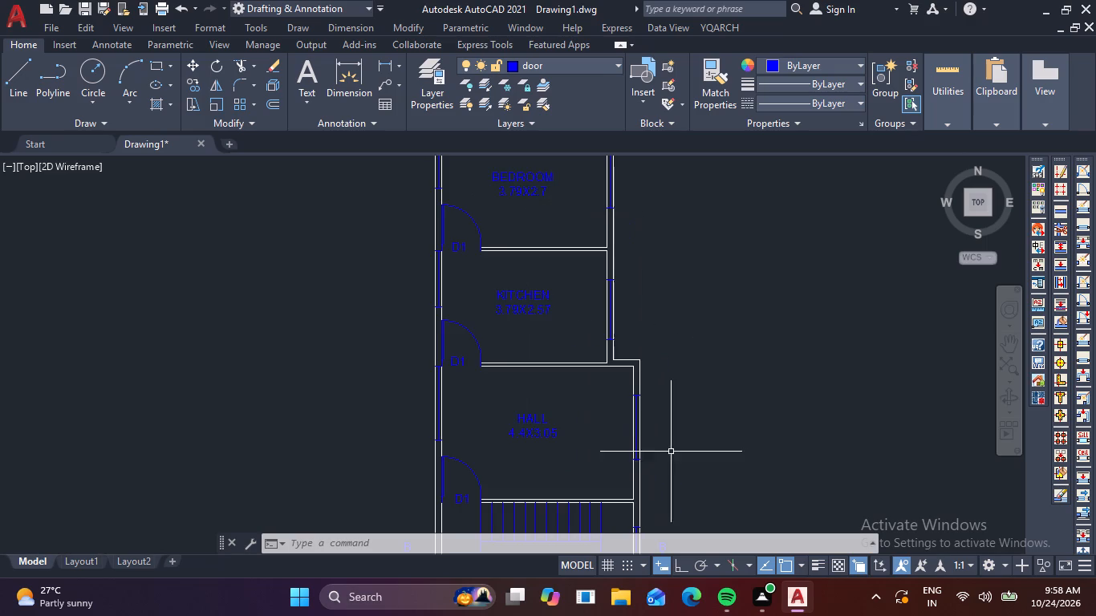
middle_drag(672, 460, 650, 265)
scroll(445, 427, up, 3)
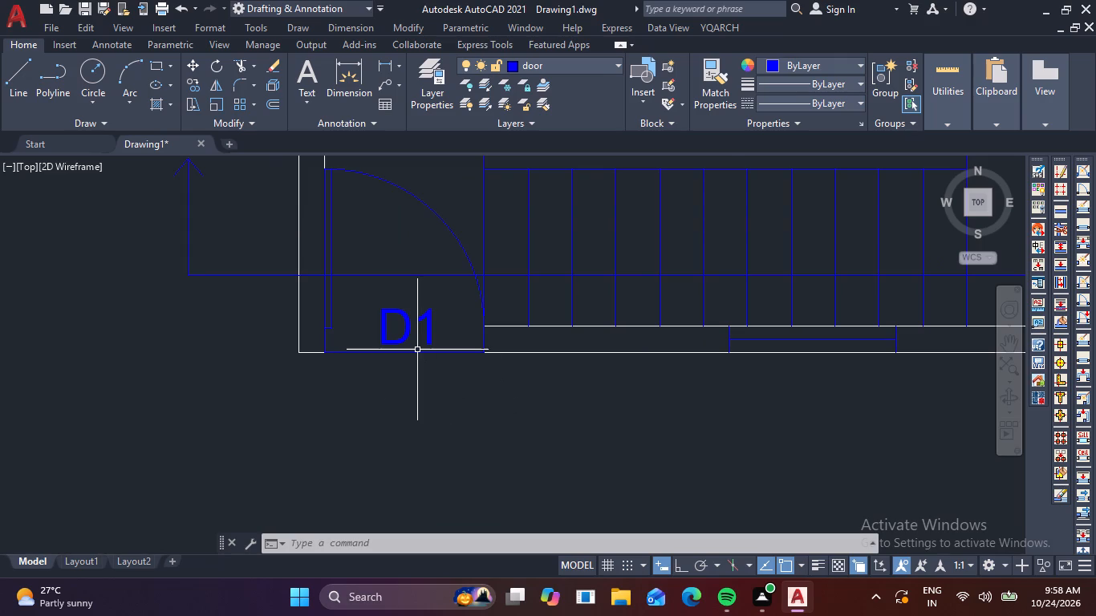
scroll(416, 350, up, 2)
scroll(415, 354, down, 4)
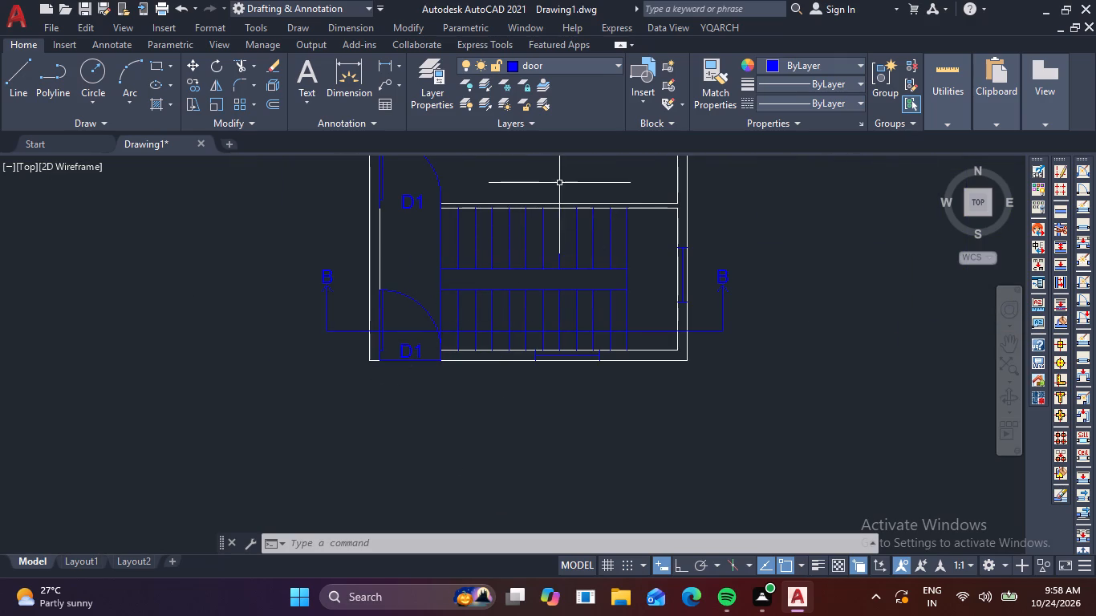
middle_drag(559, 183, 569, 435)
middle_drag(578, 234, 540, 477)
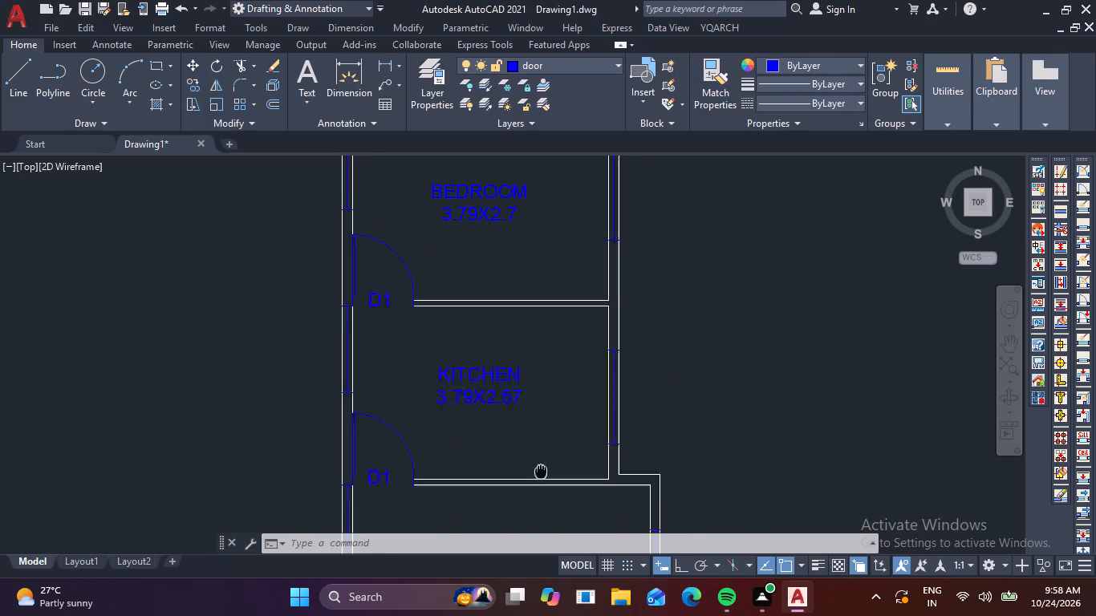
middle_drag(540, 477, 534, 542)
scroll(517, 340, down, 2)
middle_drag(607, 405, 580, 301)
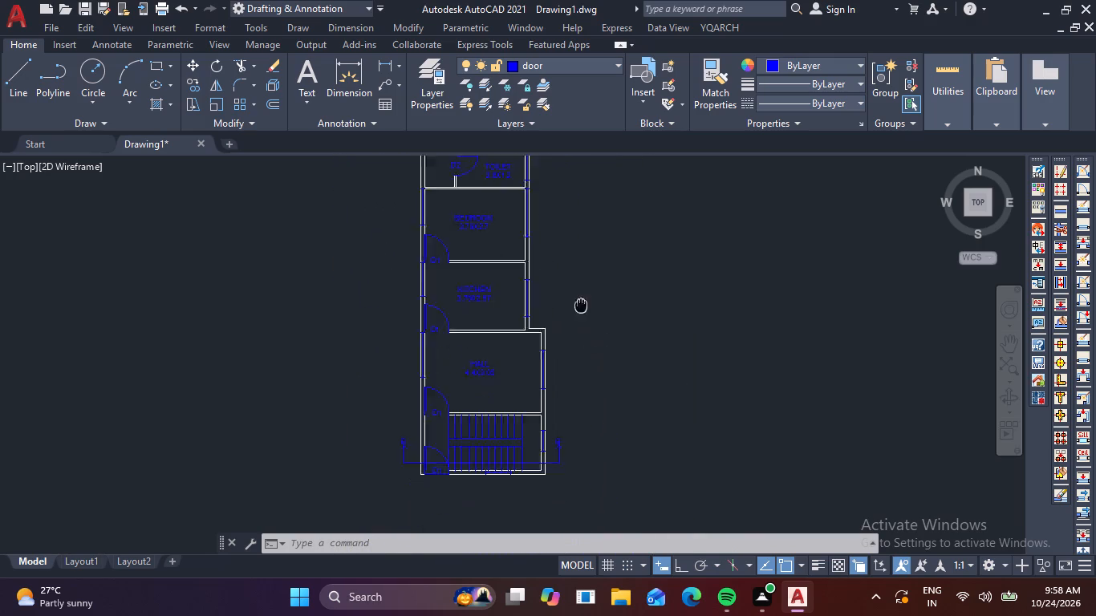
middle_drag(580, 301, 570, 268)
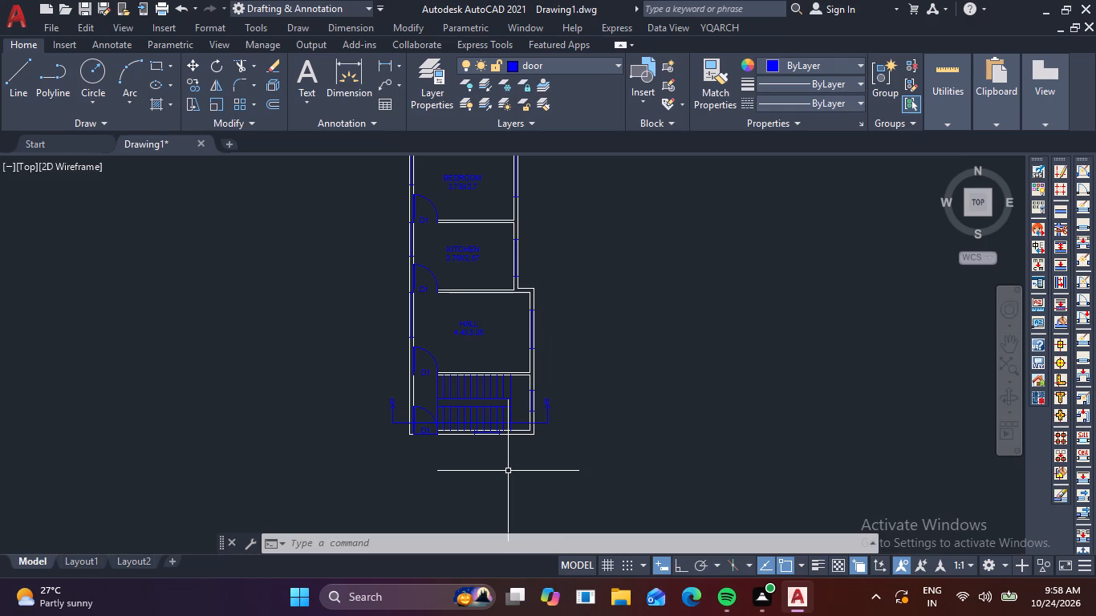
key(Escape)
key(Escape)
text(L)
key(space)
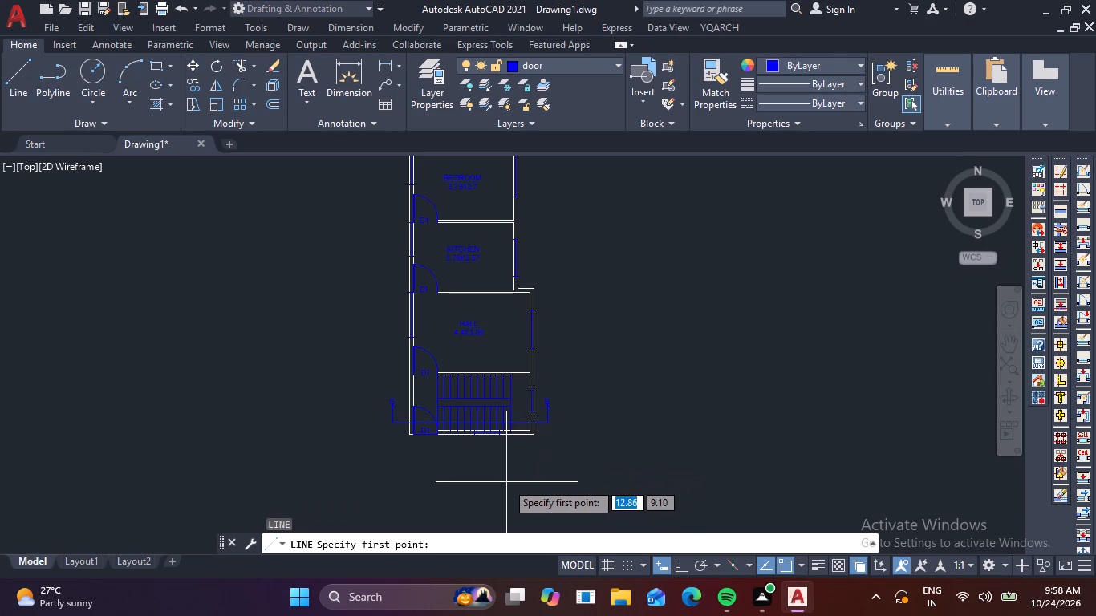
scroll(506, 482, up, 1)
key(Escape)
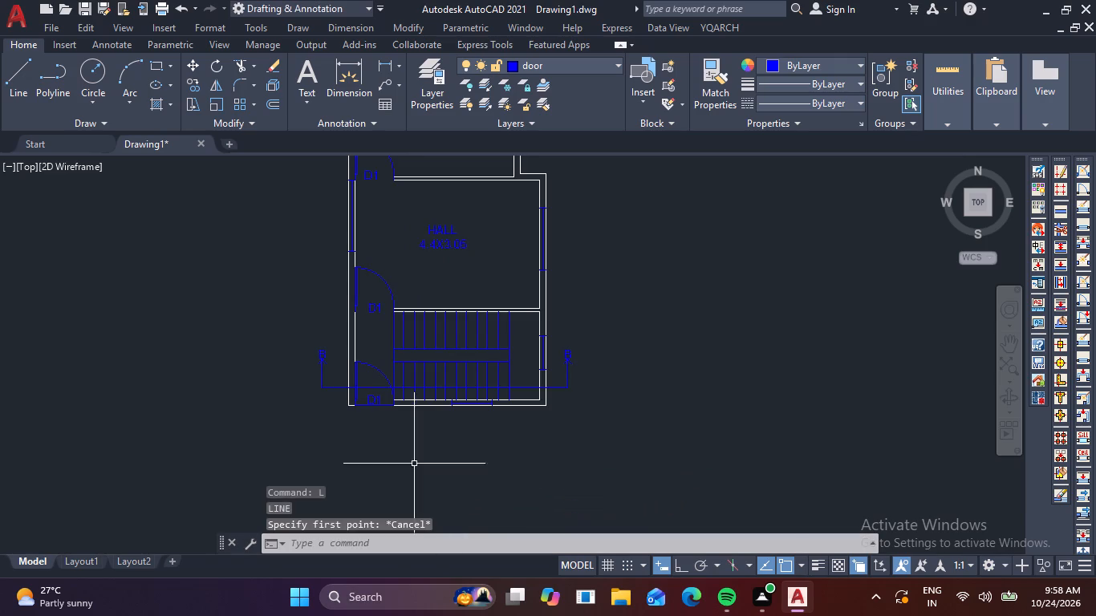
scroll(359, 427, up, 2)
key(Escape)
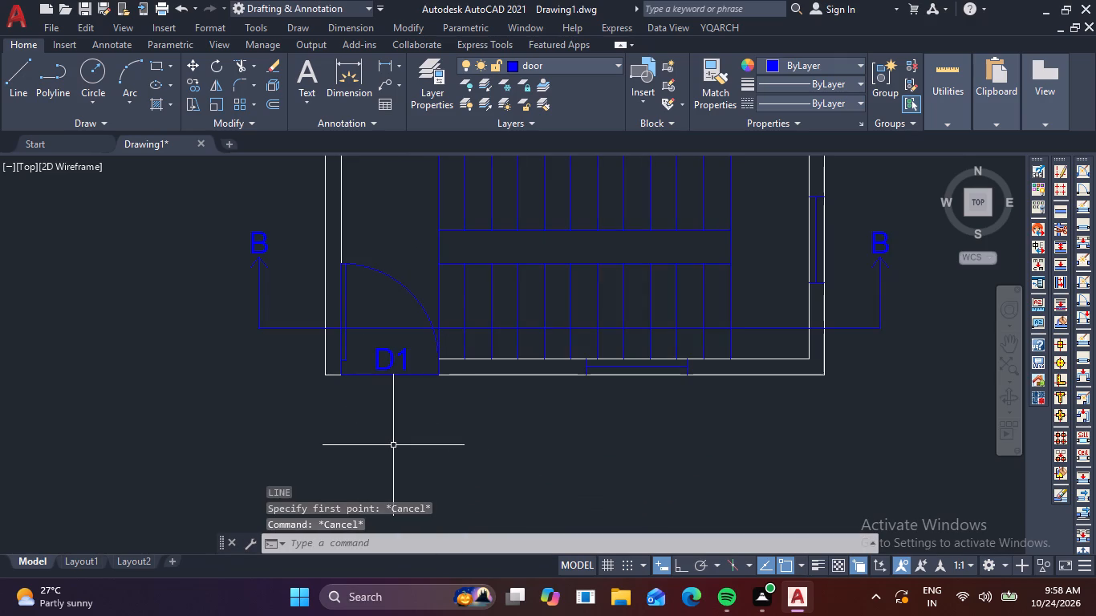
With ortho on, draw a 0.91 m line straight down from the left end of the bottom D1 door's threshold line.
text(L)
key(space)
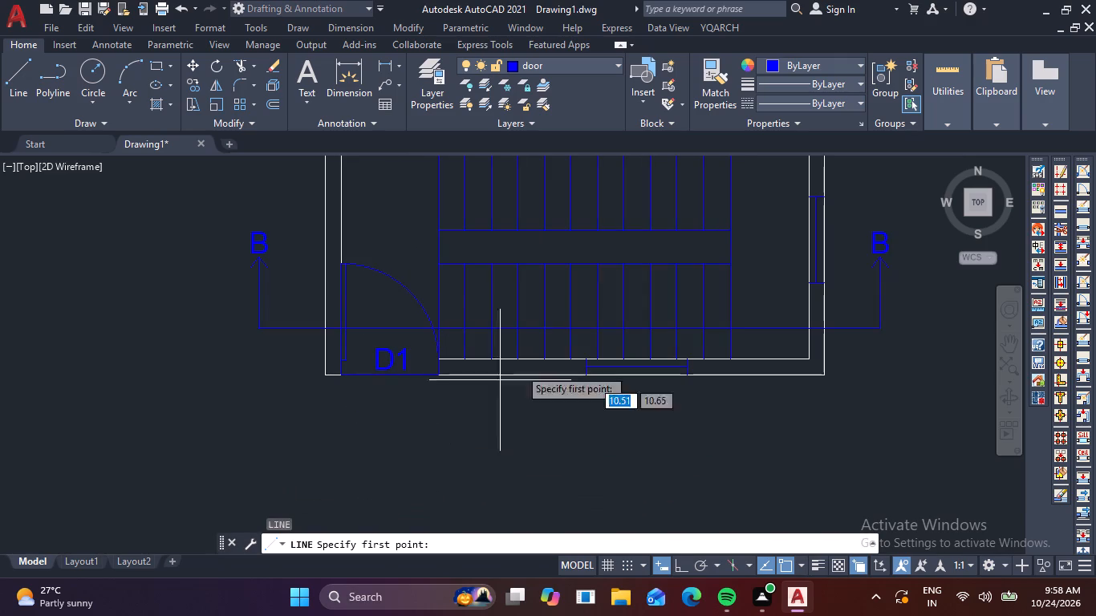
scroll(325, 335, up, 1)
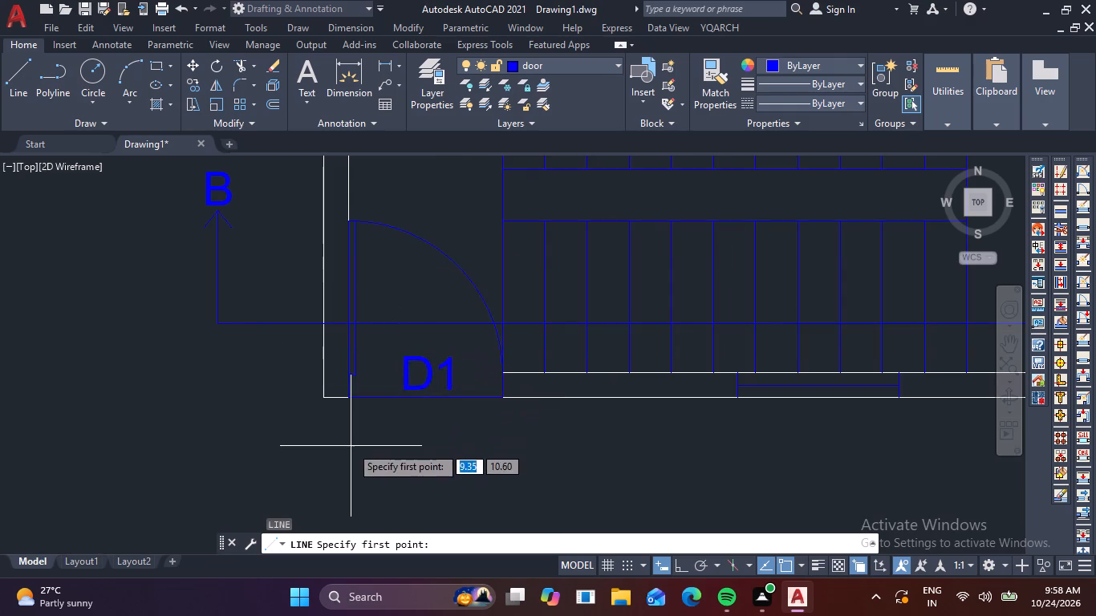
middle_drag(352, 447, 360, 376)
scroll(356, 362, up, 1)
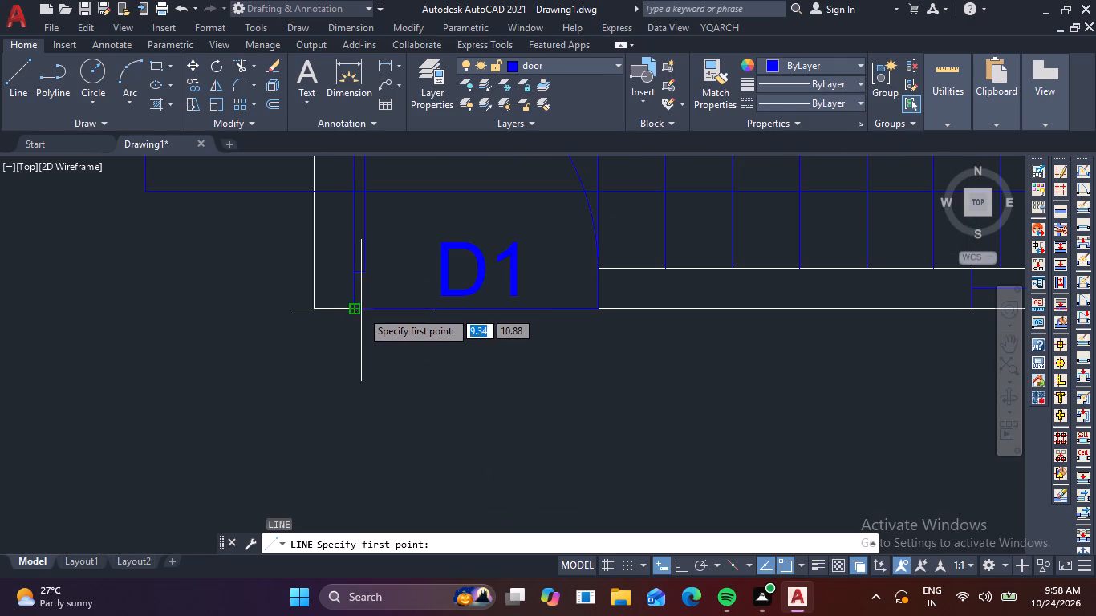
click(354, 311)
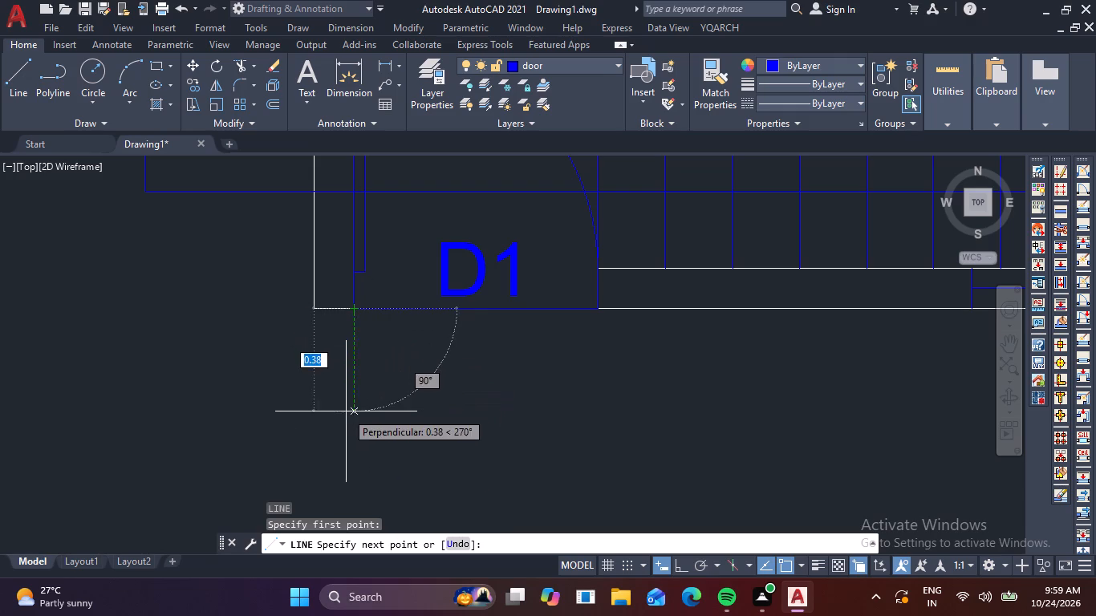
key(F8)
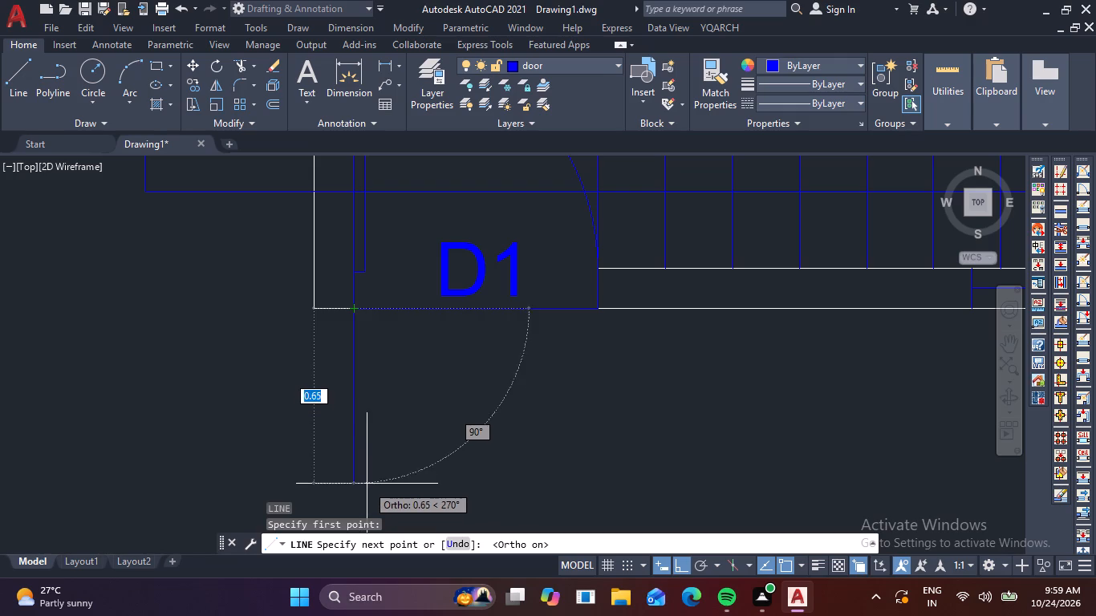
middle_drag(362, 476, 364, 371)
scroll(360, 475, down, 1)
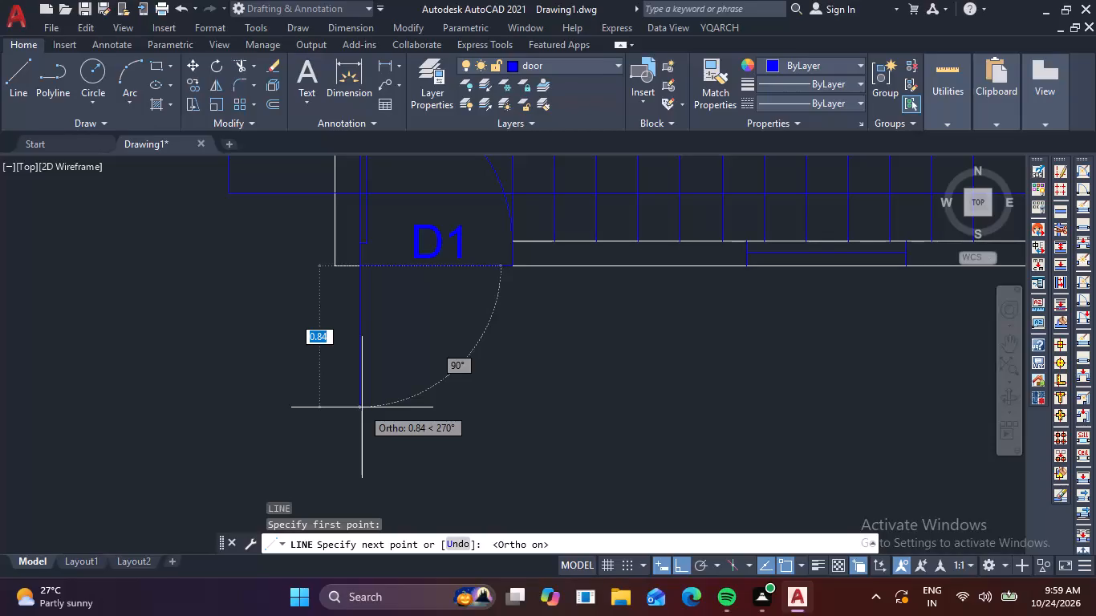
text(.91)
key(Return)
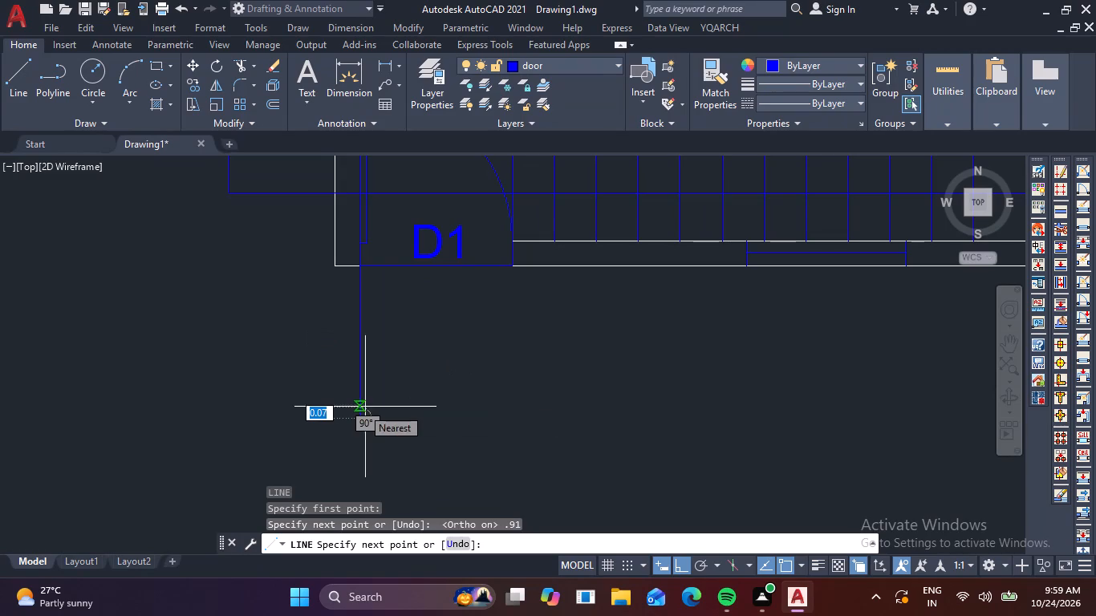
key(Escape)
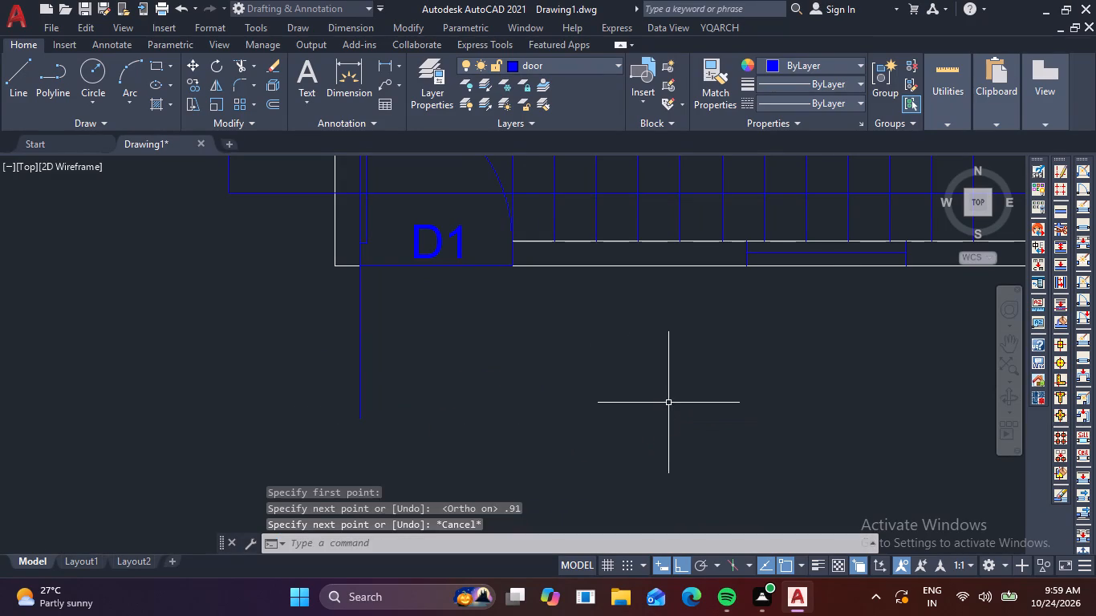
scroll(448, 372, down, 1)
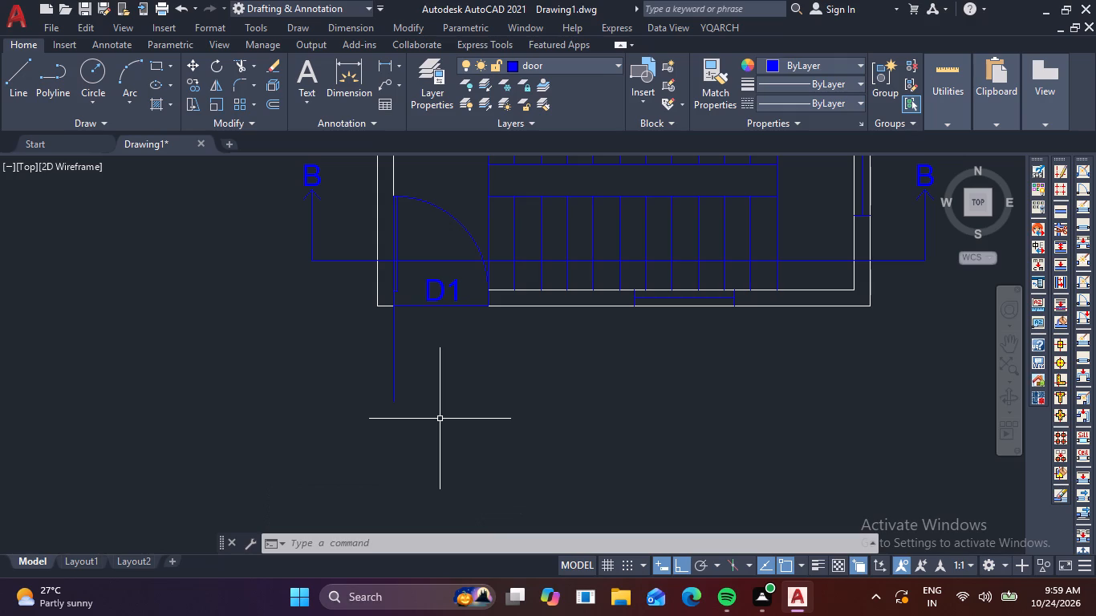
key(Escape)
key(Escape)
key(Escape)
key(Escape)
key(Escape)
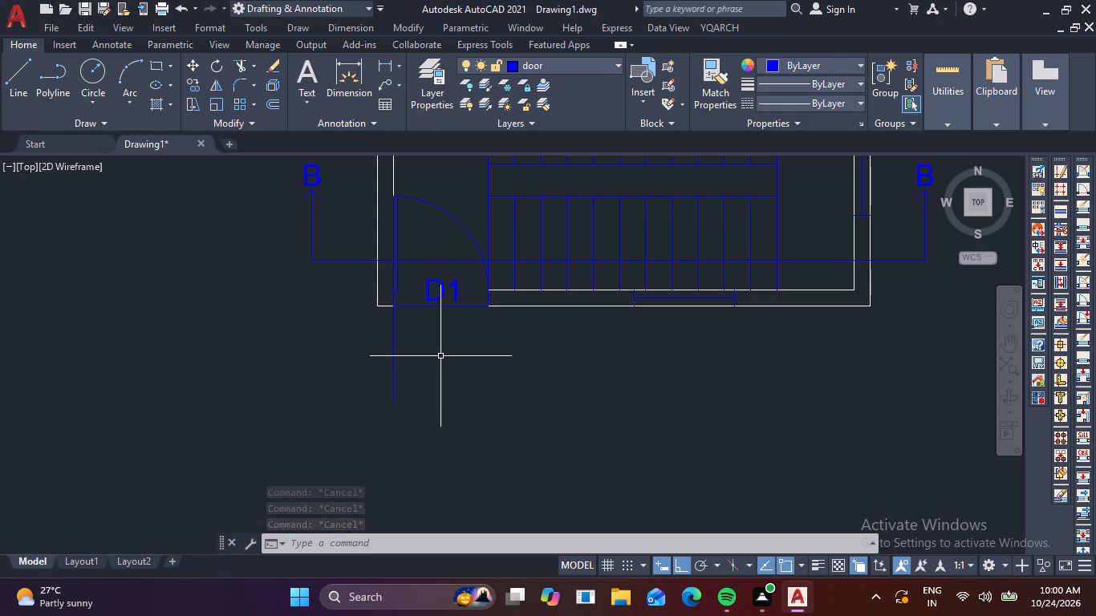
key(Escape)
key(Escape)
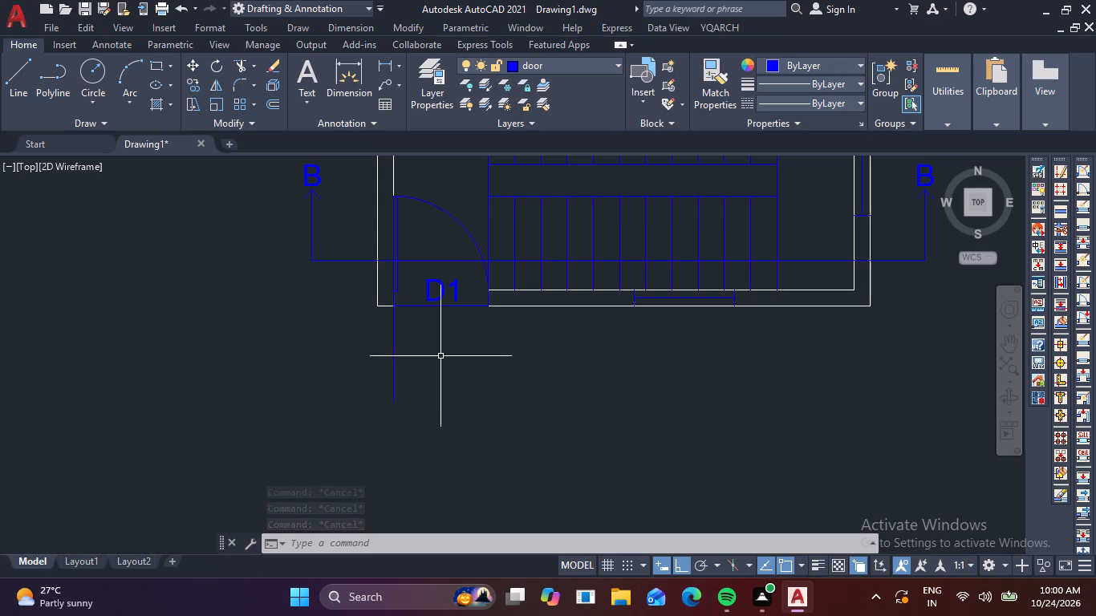
Complete the landing outside the bottom D1 door with a 0.91 m line down from the threshold's right end and a closing bottom line.
text(L)
key(space)
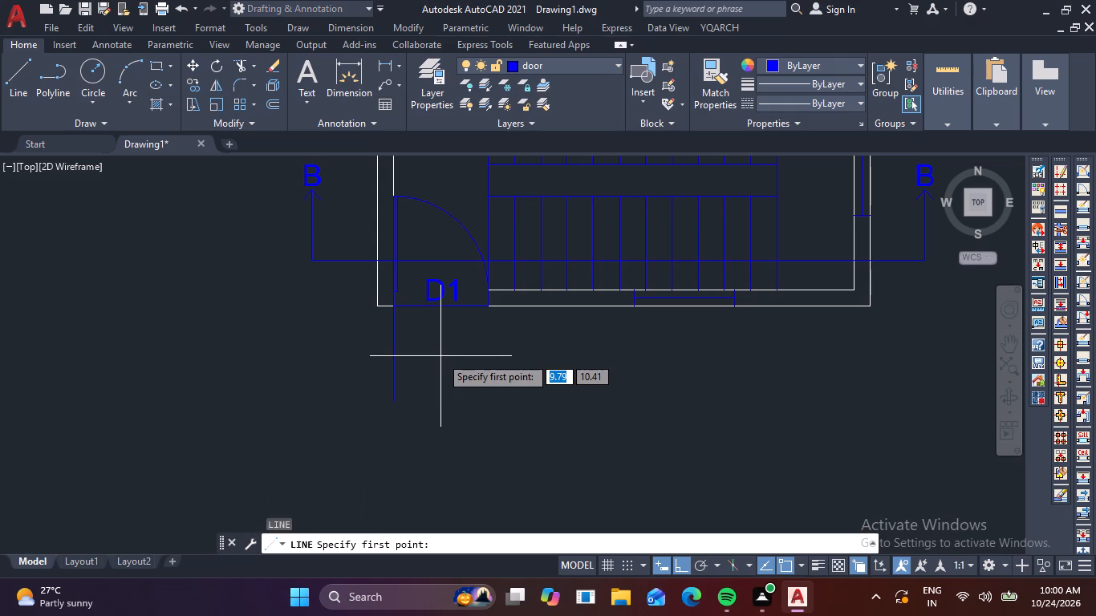
click(485, 306)
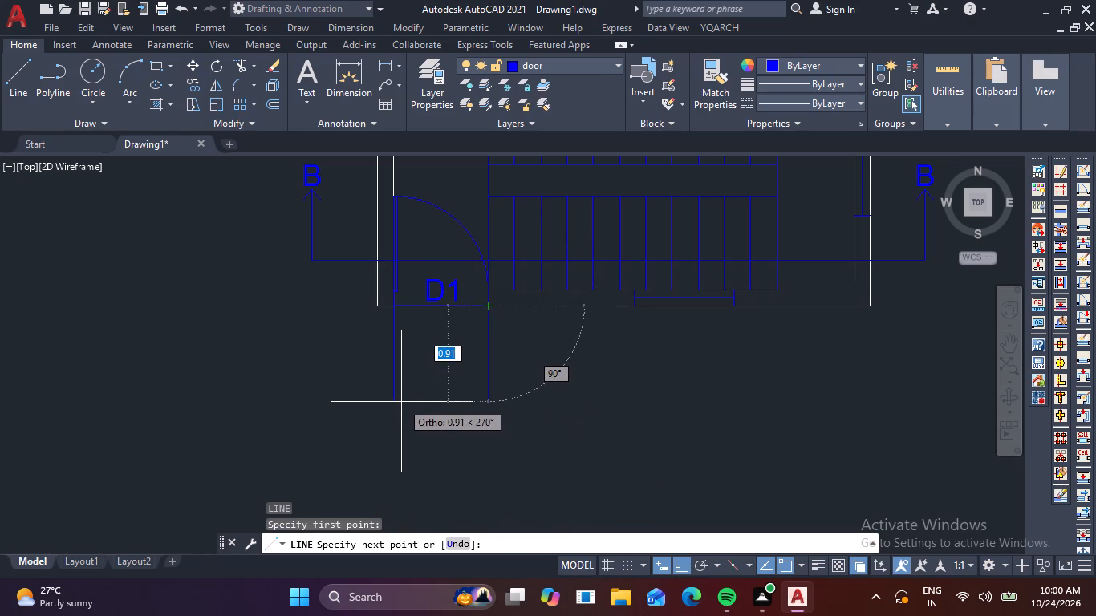
click(477, 401)
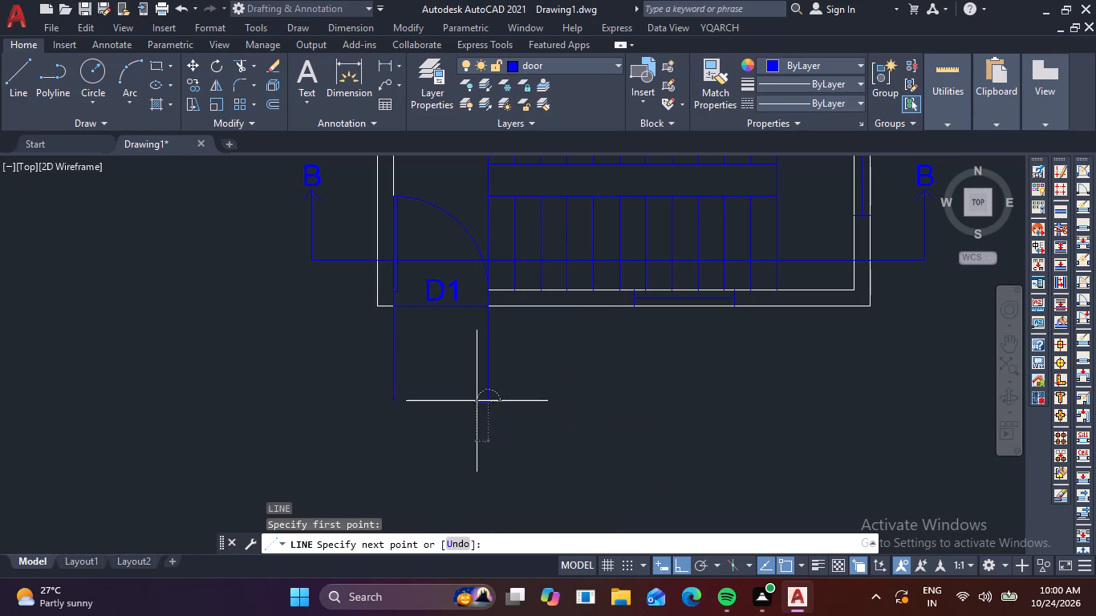
click(390, 403)
key(Escape)
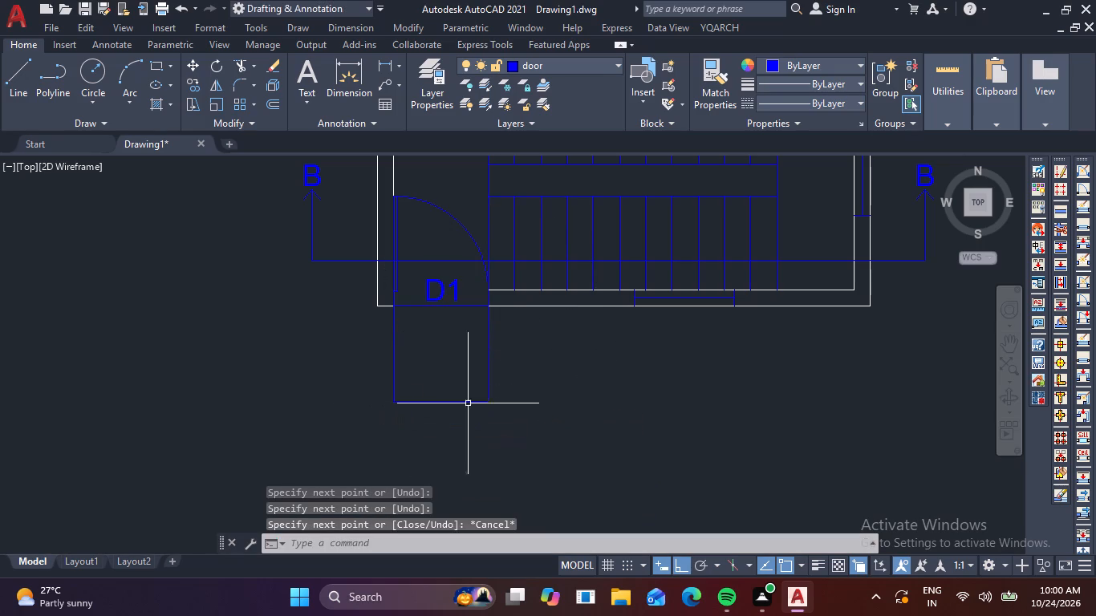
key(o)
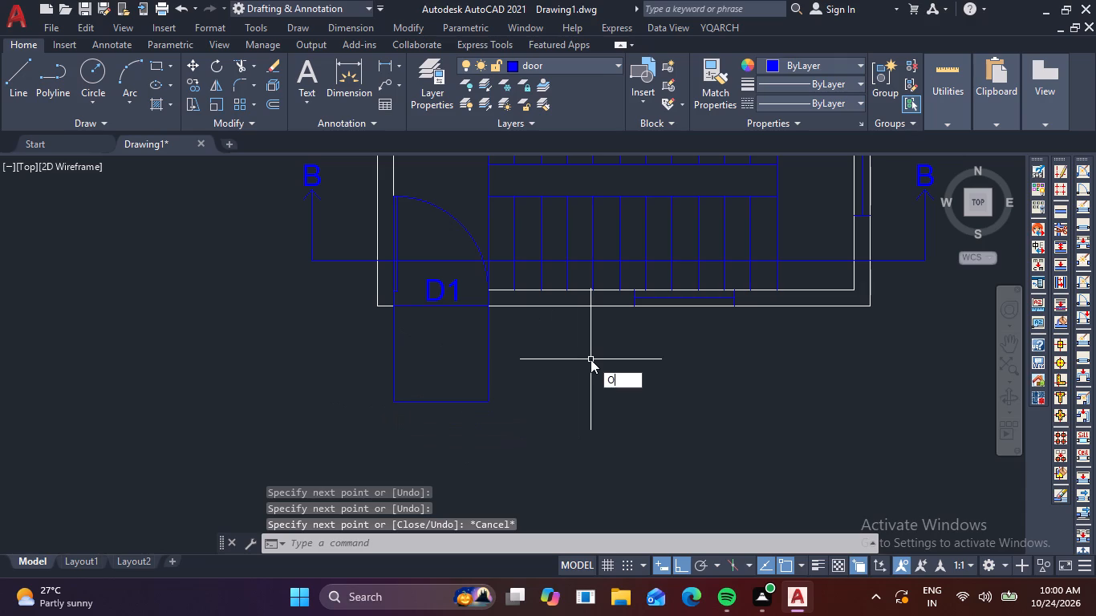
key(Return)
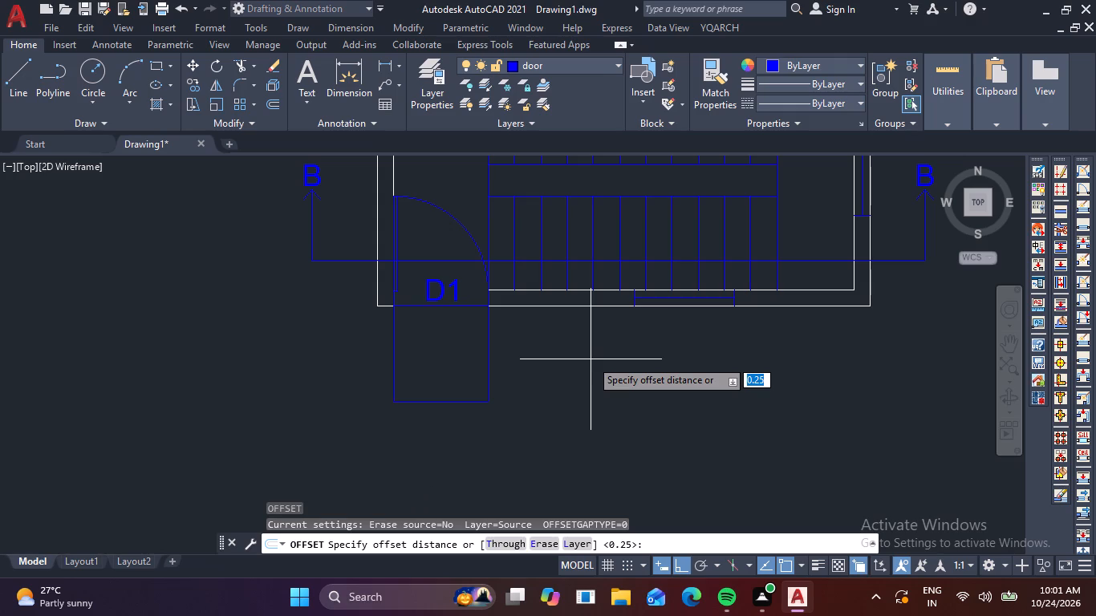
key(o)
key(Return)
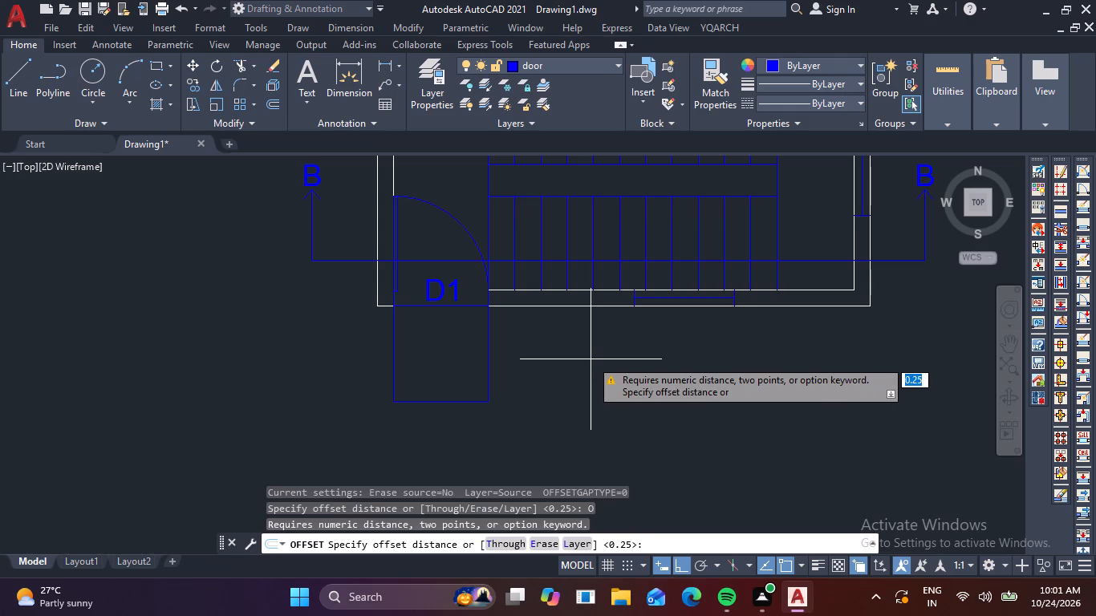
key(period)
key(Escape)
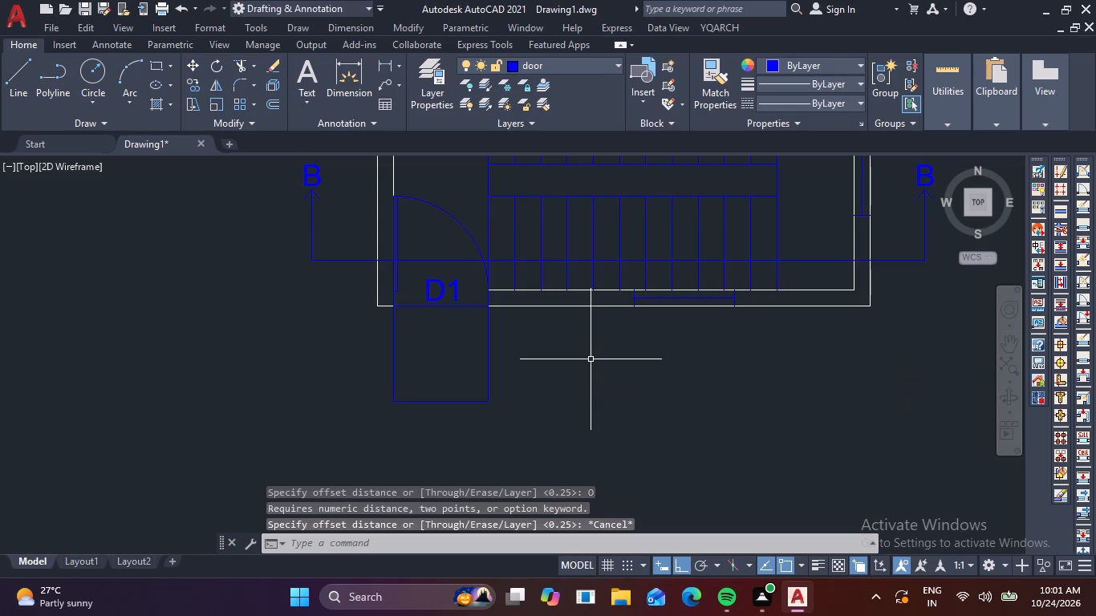
Offset the landing's right edge four times to the right at 0.25 m spacing to form stair tread lines below the outer wall.
key(o)
key(Return)
key(space)
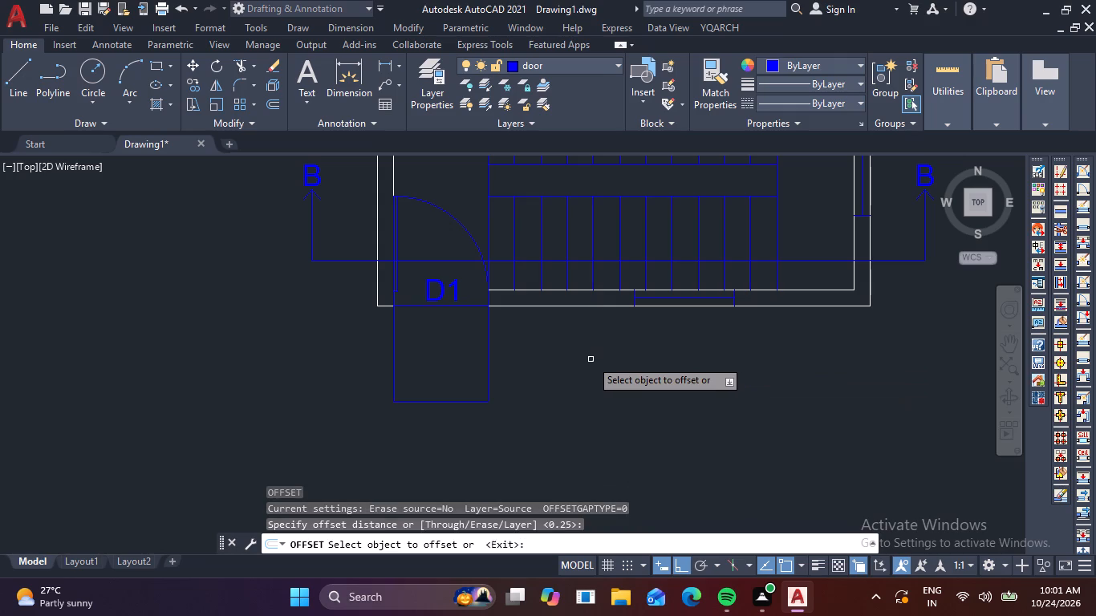
click(488, 355)
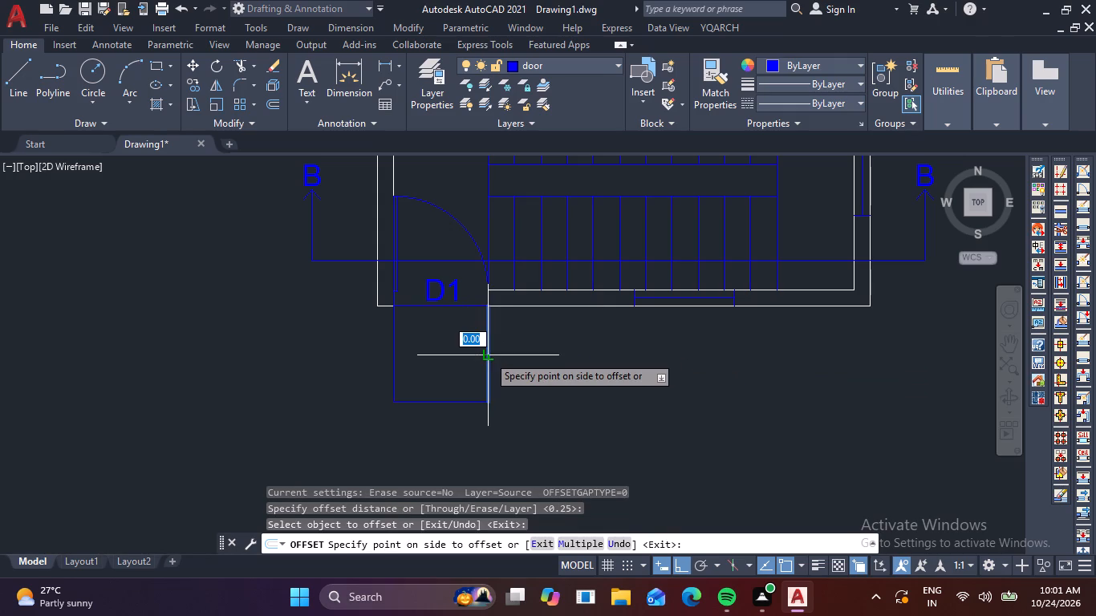
right_click(488, 355)
click(558, 218)
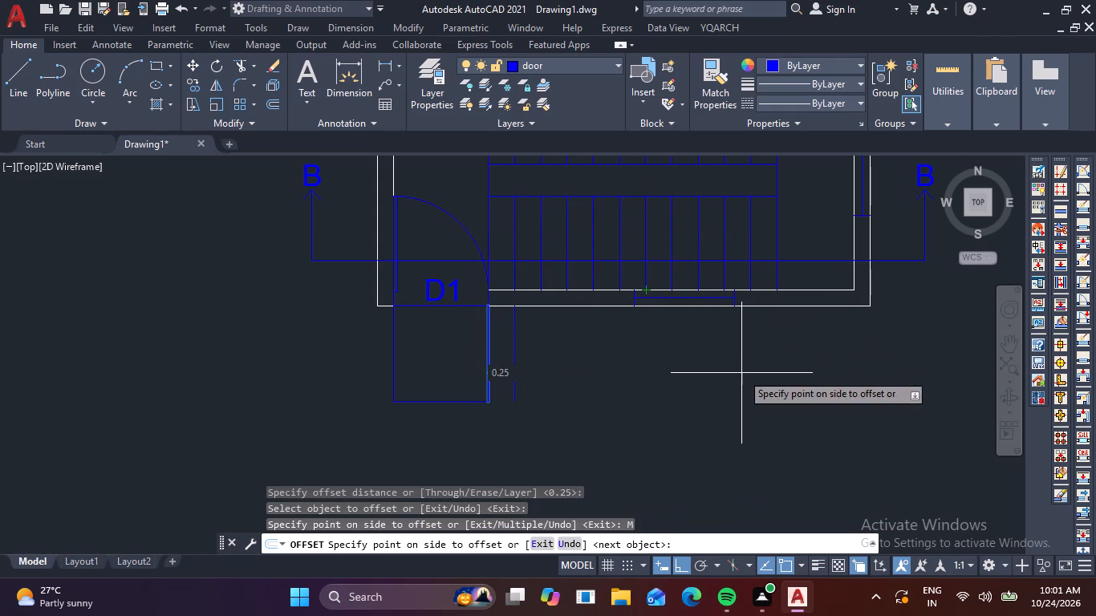
click(741, 373)
click(854, 359)
click(887, 347)
click(888, 347)
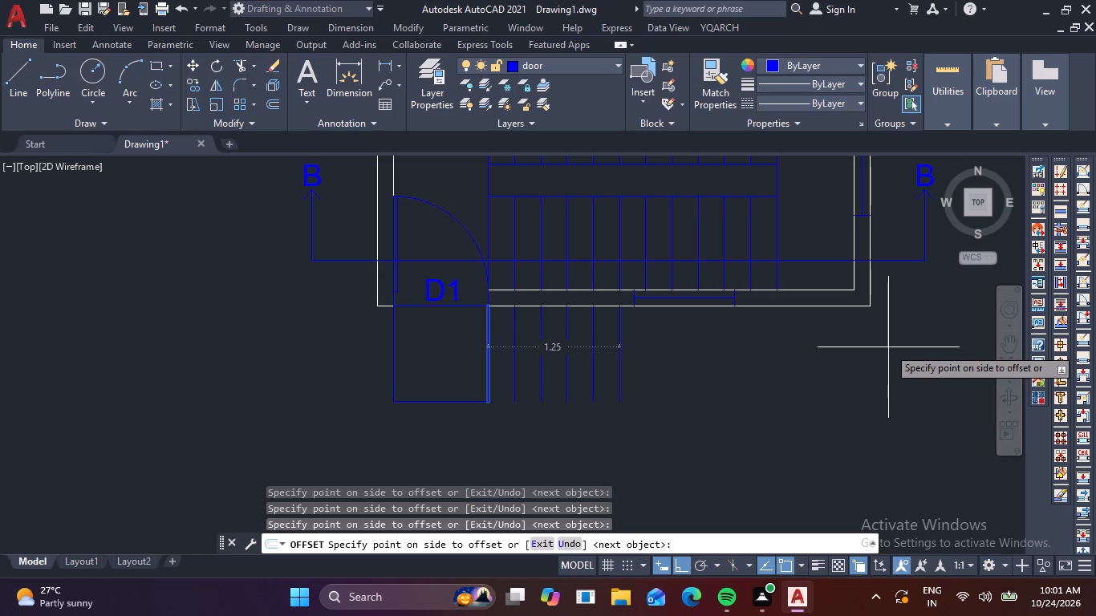
key(Escape)
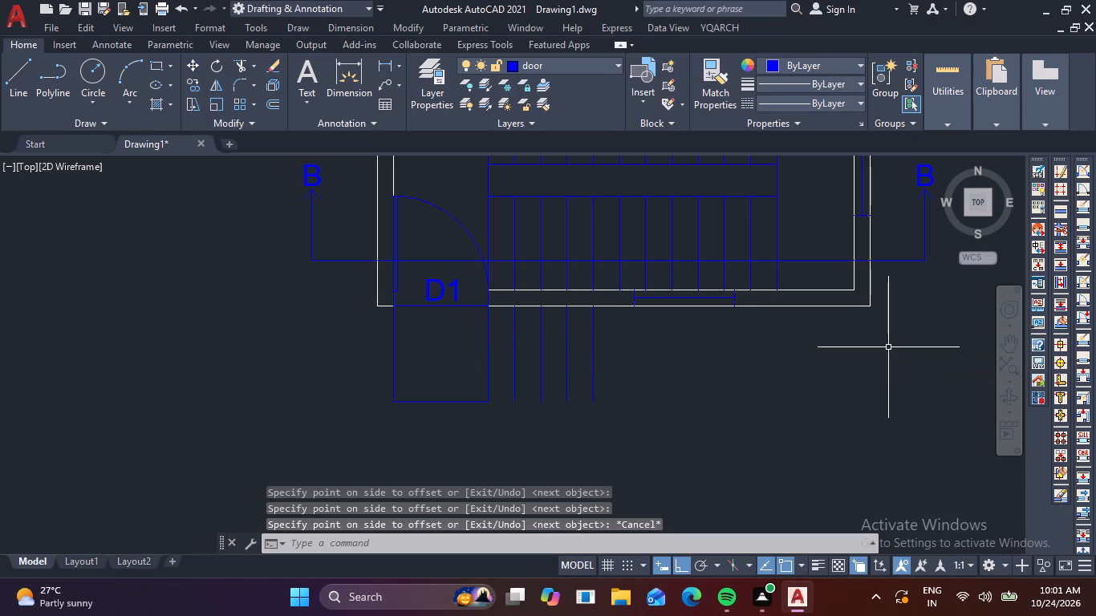
Offset the outermost tread line once by 0.25 m to the right to add a fifth line.
key(space)
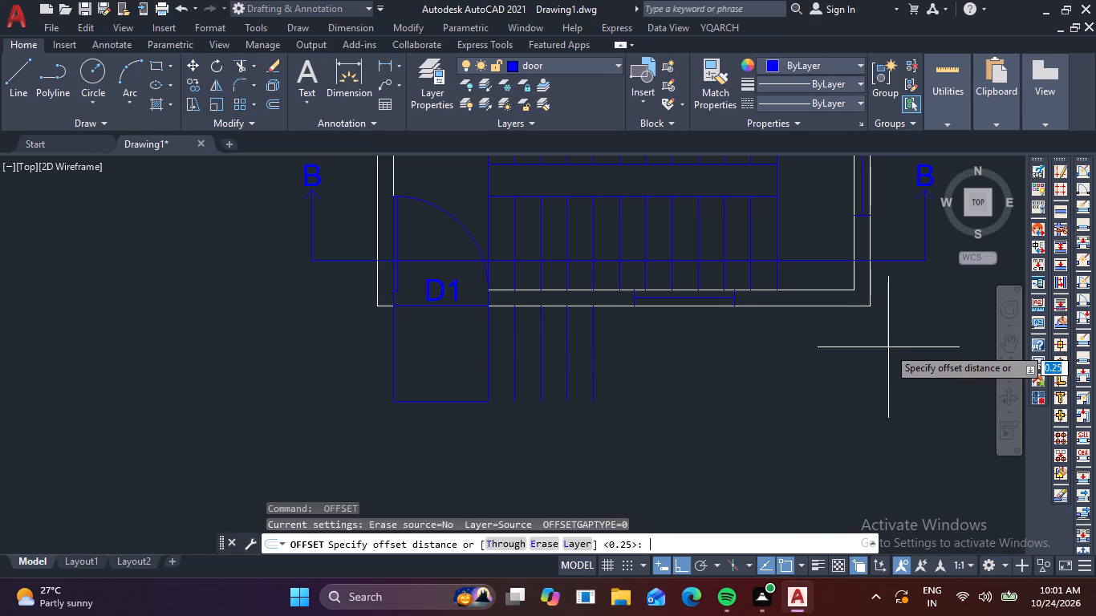
key(space)
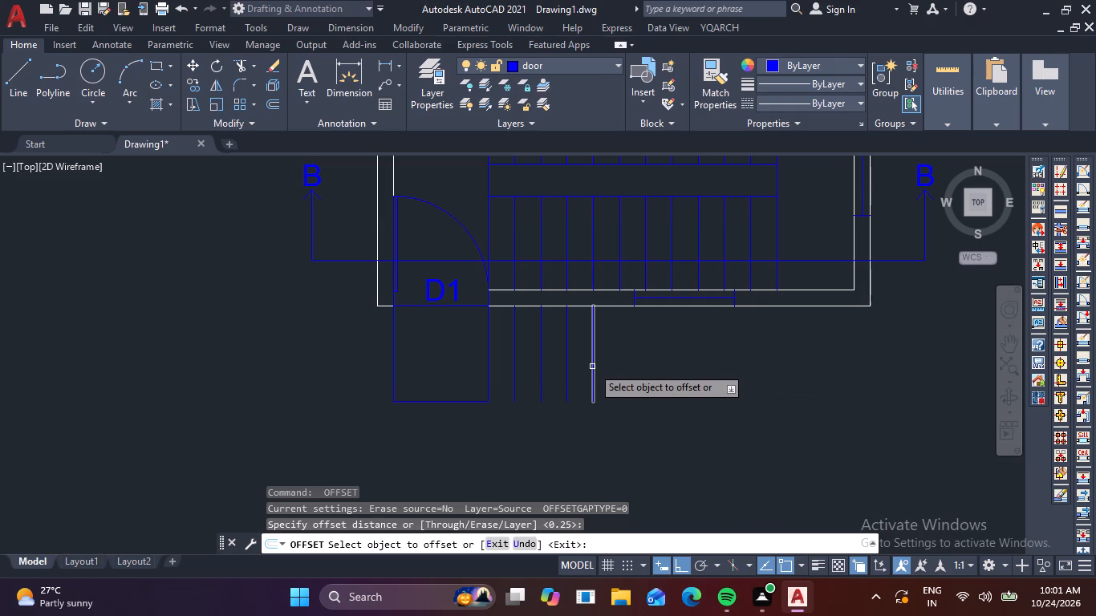
click(592, 367)
click(672, 365)
key(Escape)
Draw a 1.25 m line from the bottom of the last tread line to the landing's lower-right corner, closing the entrance steps.
text(L)
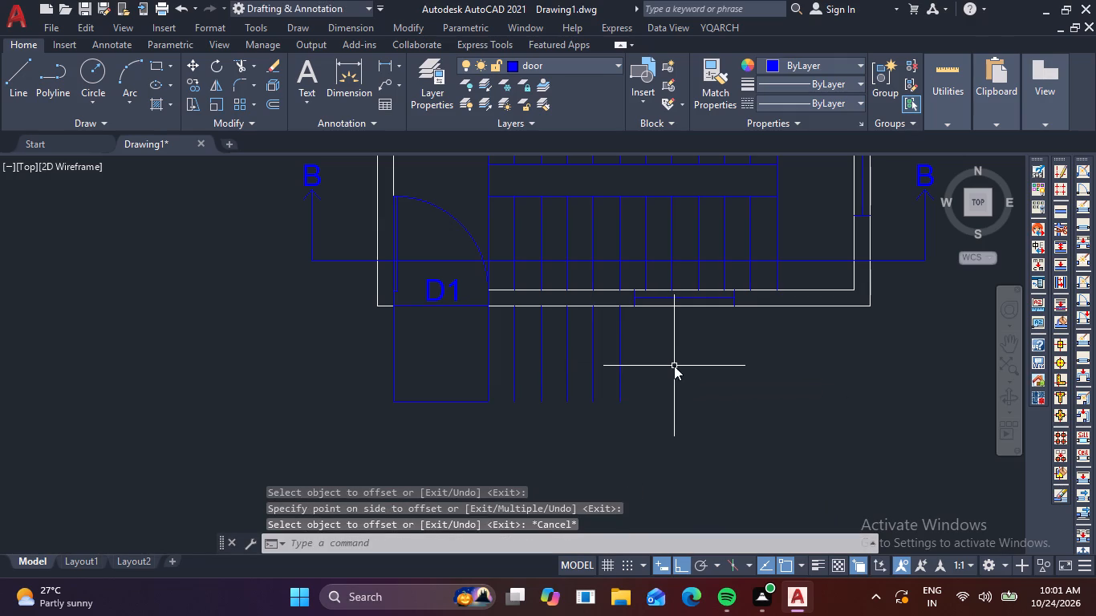
key(space)
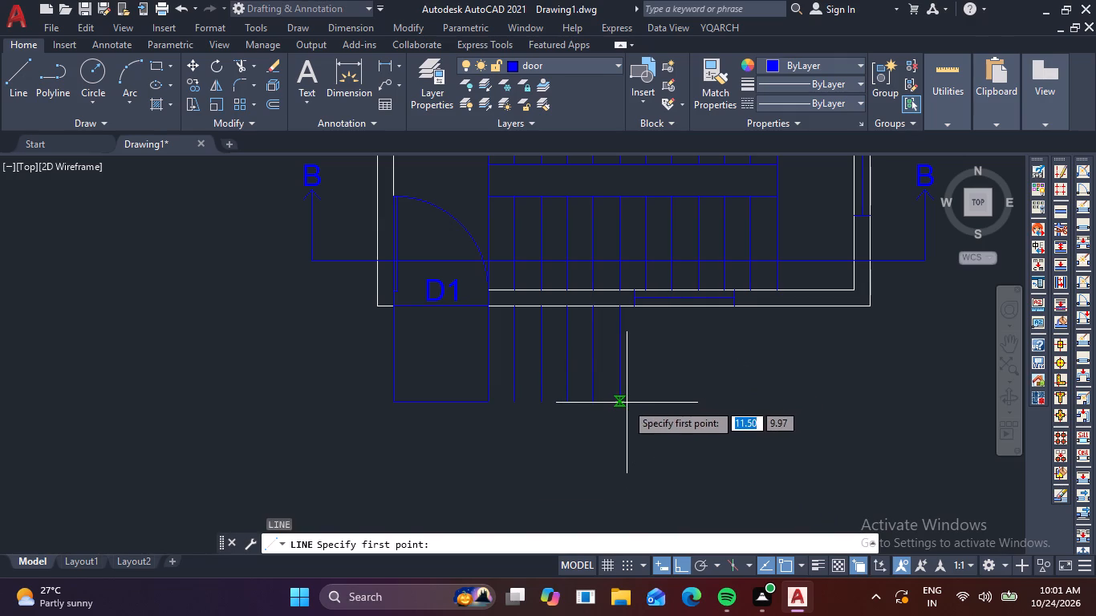
click(623, 404)
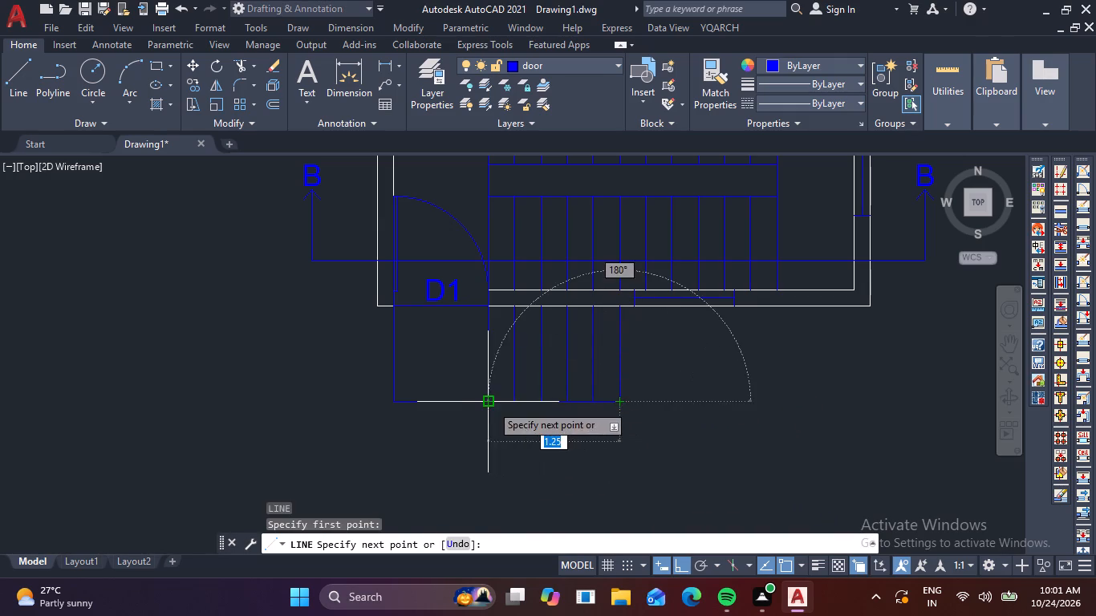
click(491, 404)
key(Escape)
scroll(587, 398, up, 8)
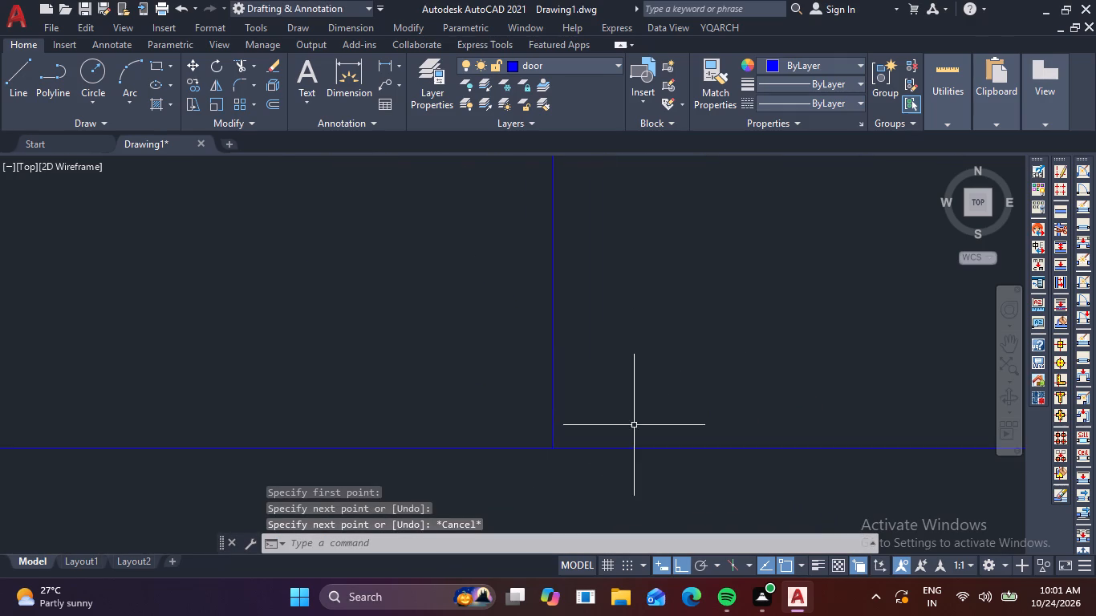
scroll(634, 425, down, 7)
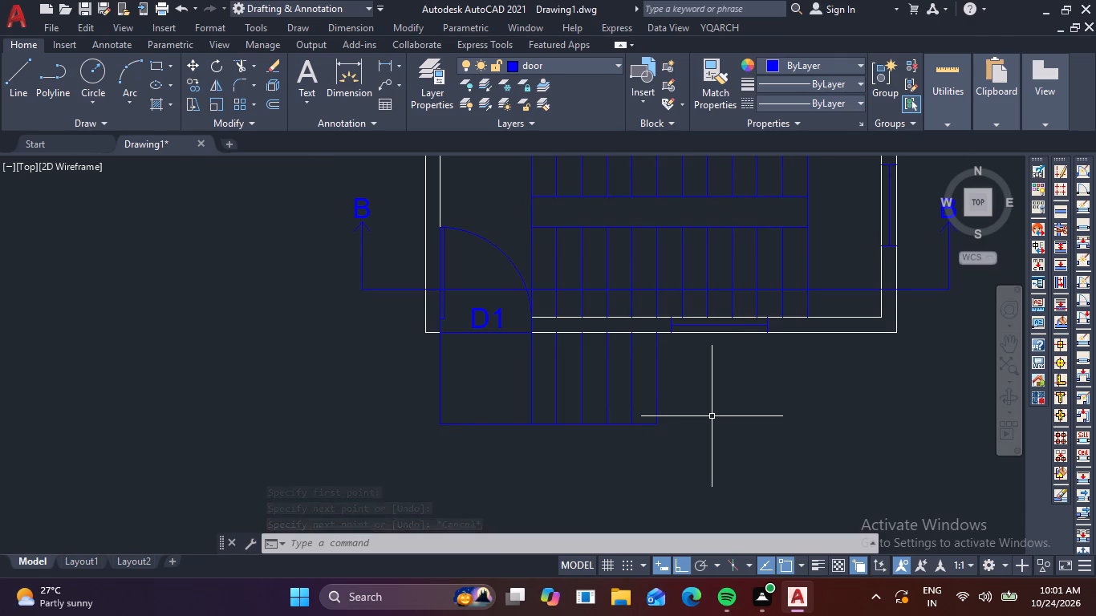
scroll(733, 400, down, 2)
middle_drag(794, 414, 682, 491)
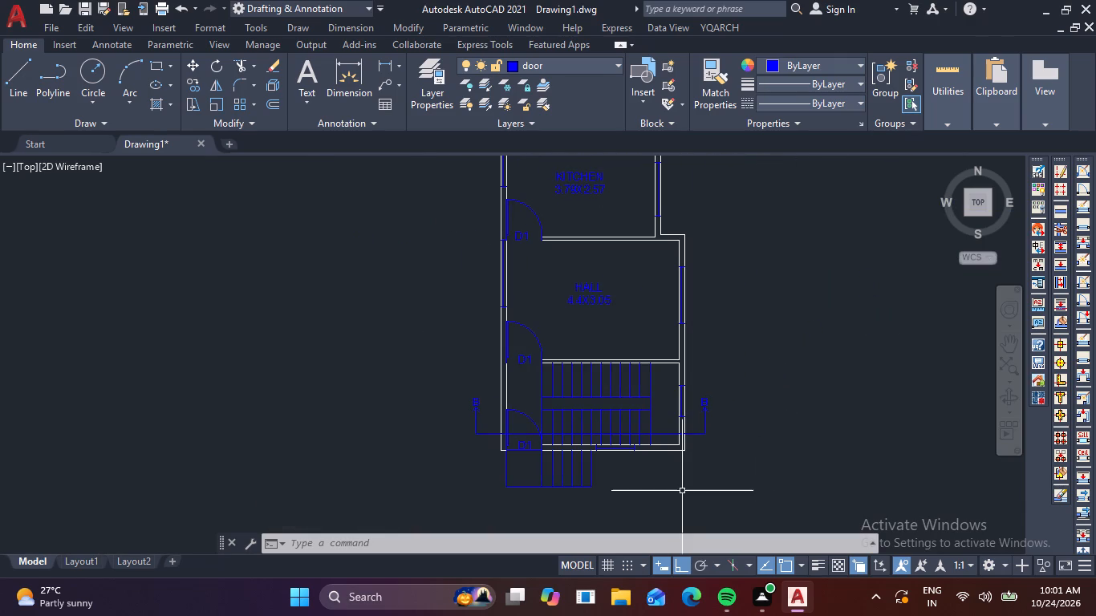
Draw a vertical section line about 13.9 m long from below the entrance steps up past the toilet's top wall.
text(L)
key(space)
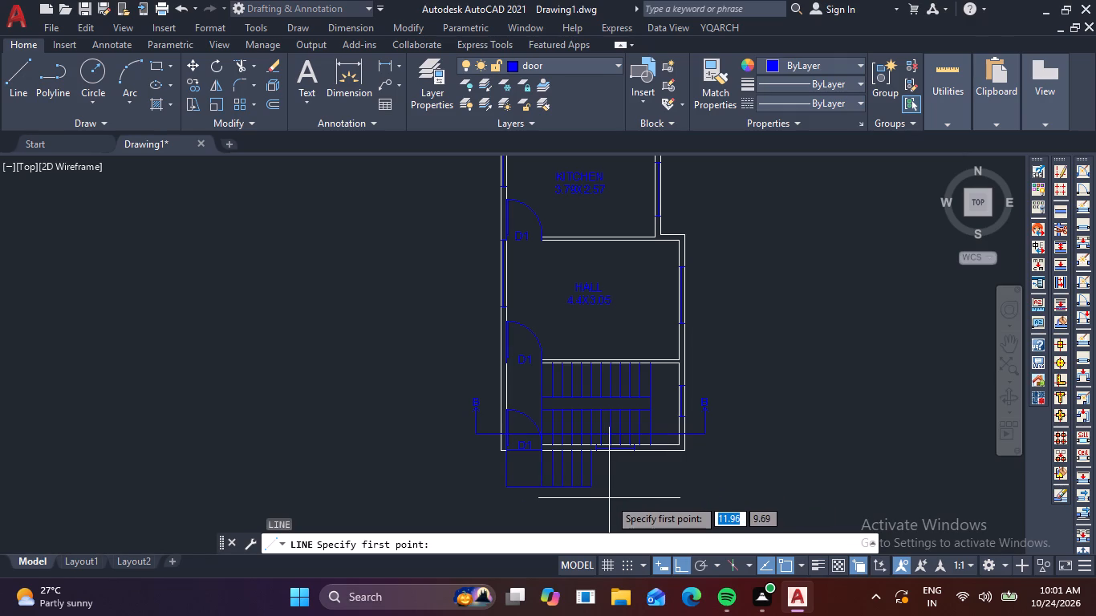
click(609, 498)
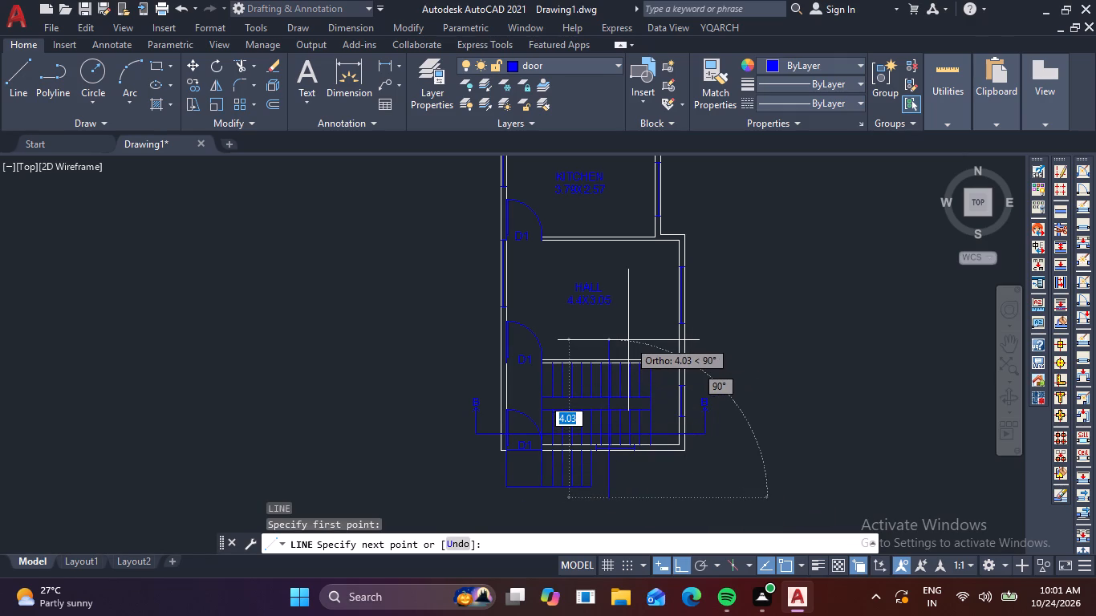
key(F8)
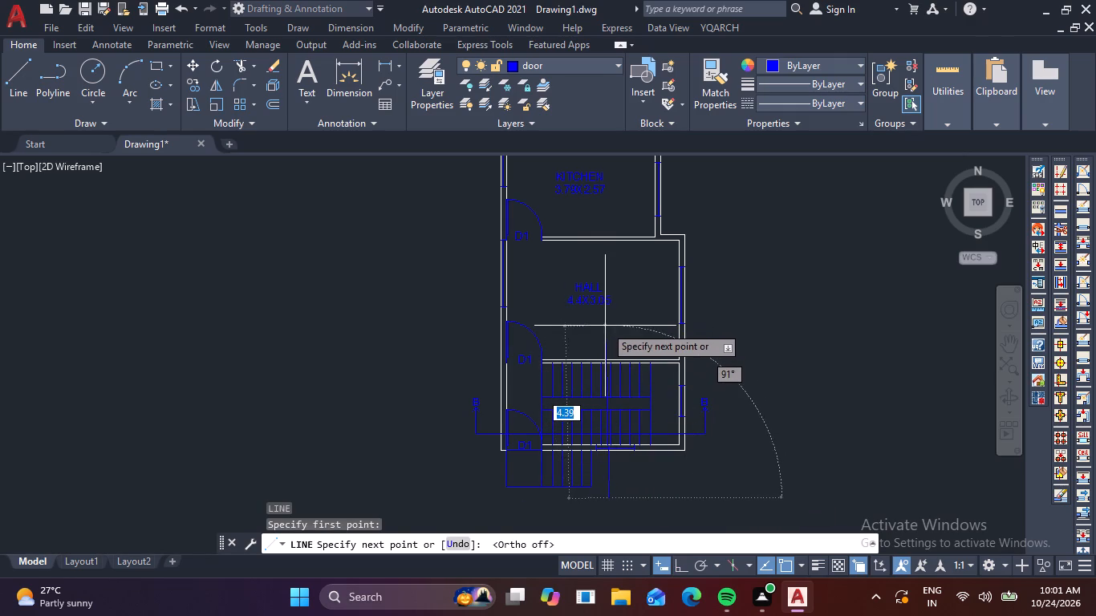
key(F8)
scroll(608, 310, down, 2)
middle_drag(604, 329, 585, 398)
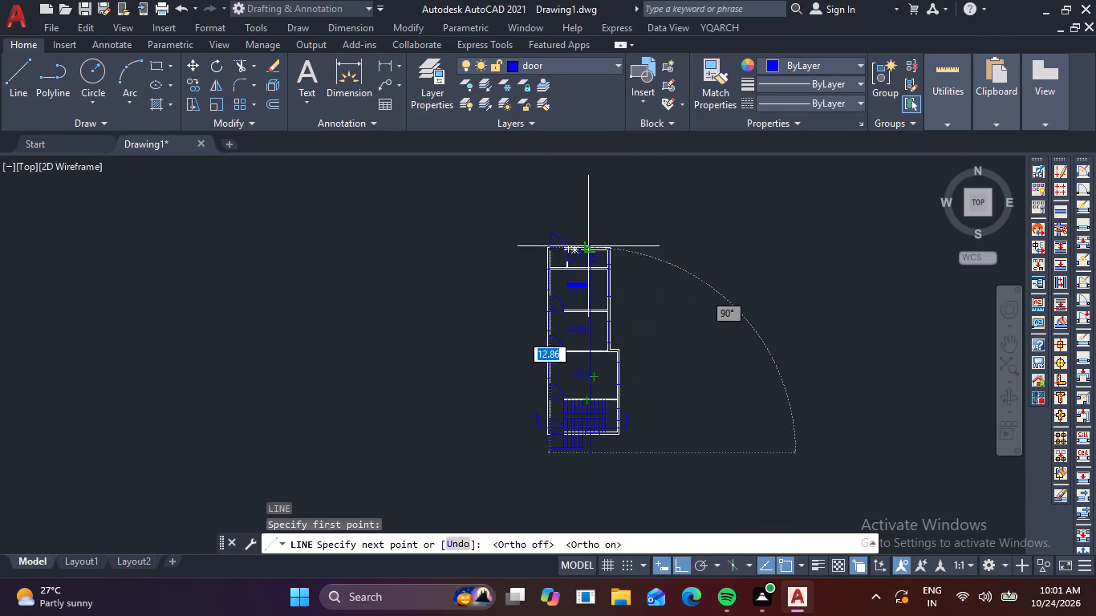
scroll(583, 228, up, 6)
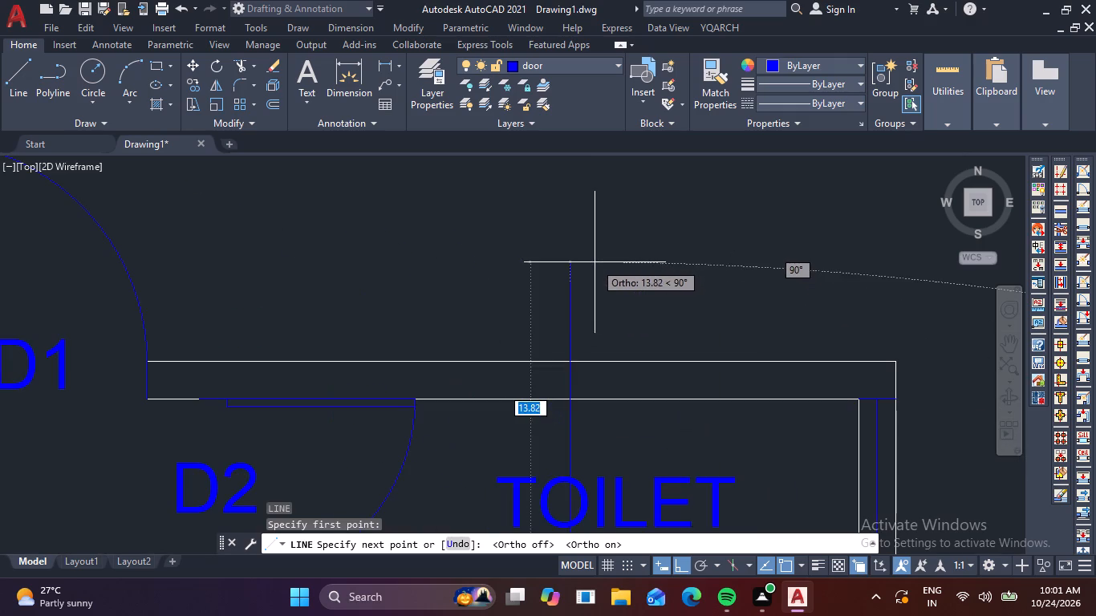
click(570, 238)
key(Escape)
Copy the arrow at the right end of section line B-B, without its letter, to beside the vertical section line's lower end.
scroll(574, 239, down, 1)
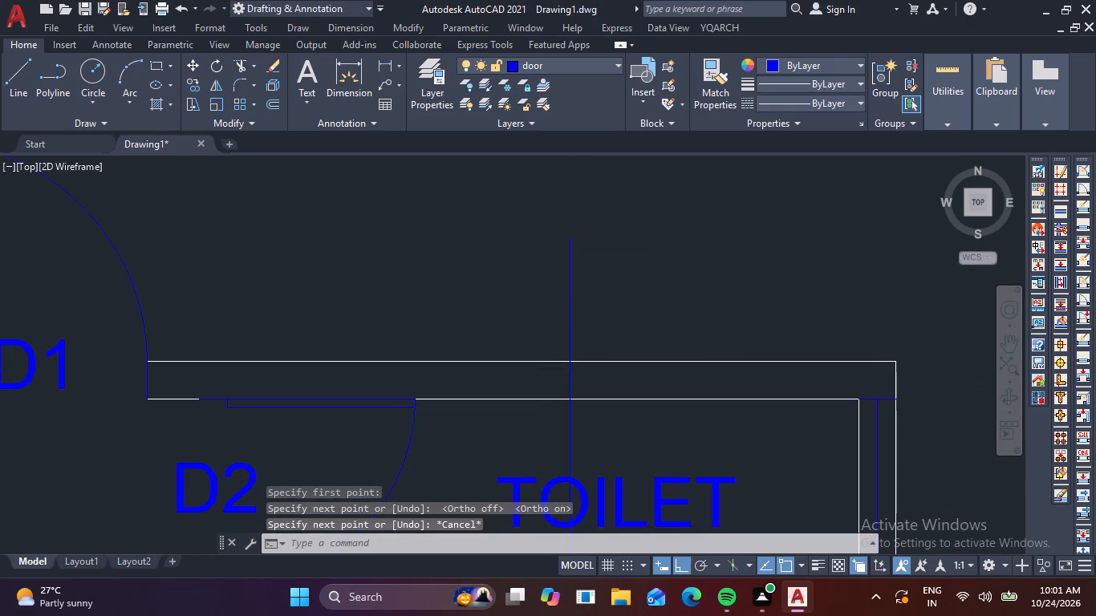
scroll(574, 239, down, 2)
middle_drag(652, 296, 603, 229)
scroll(614, 250, down, 2)
middle_drag(652, 377, 573, 222)
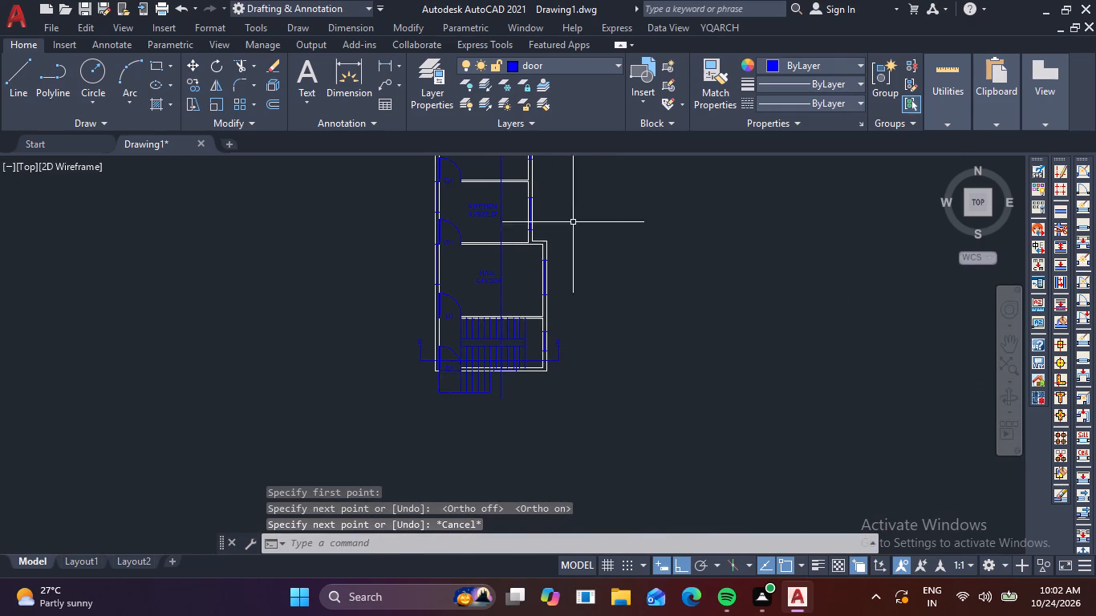
scroll(554, 379, up, 4)
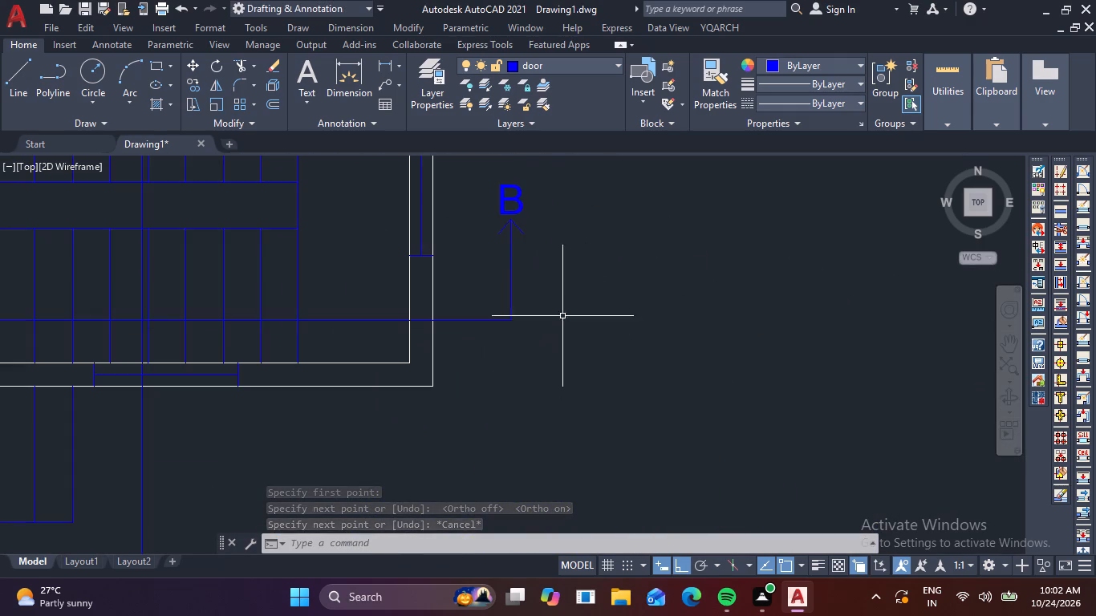
click(558, 282)
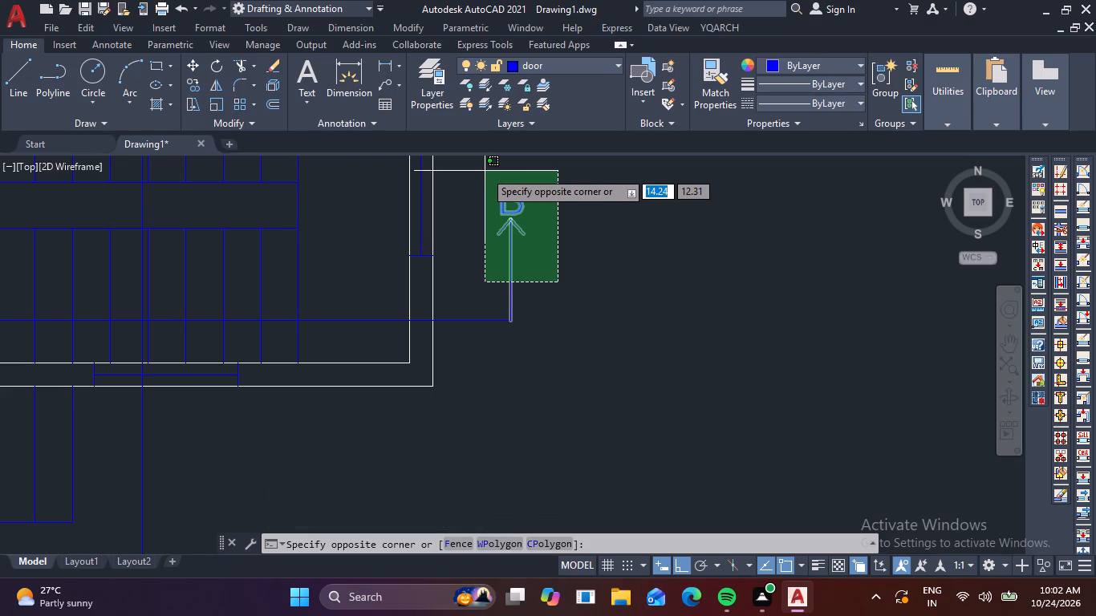
click(473, 223)
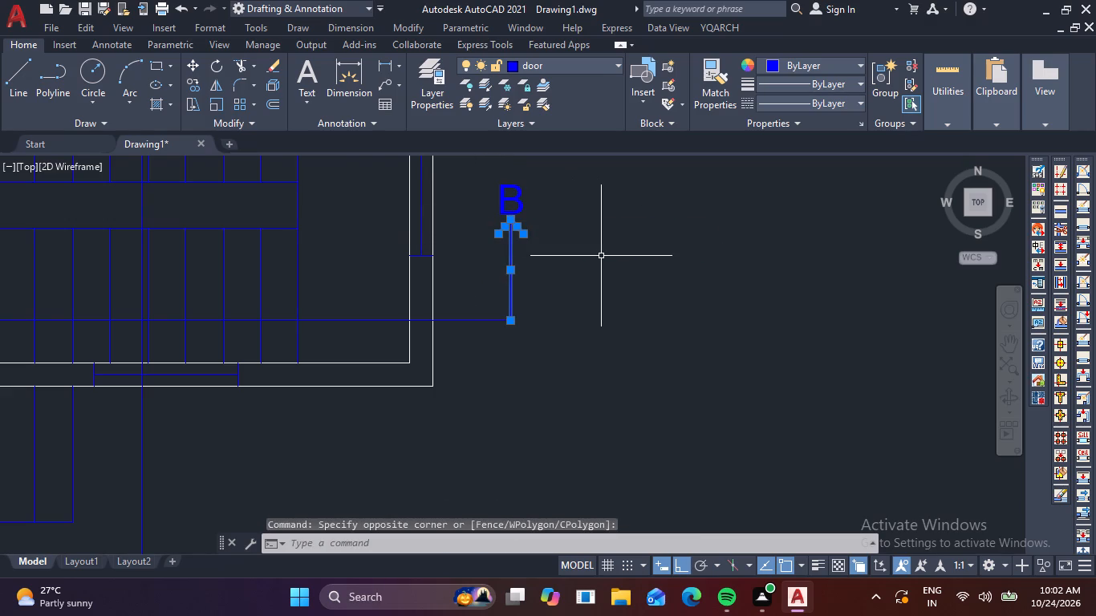
text(CO)
key(space)
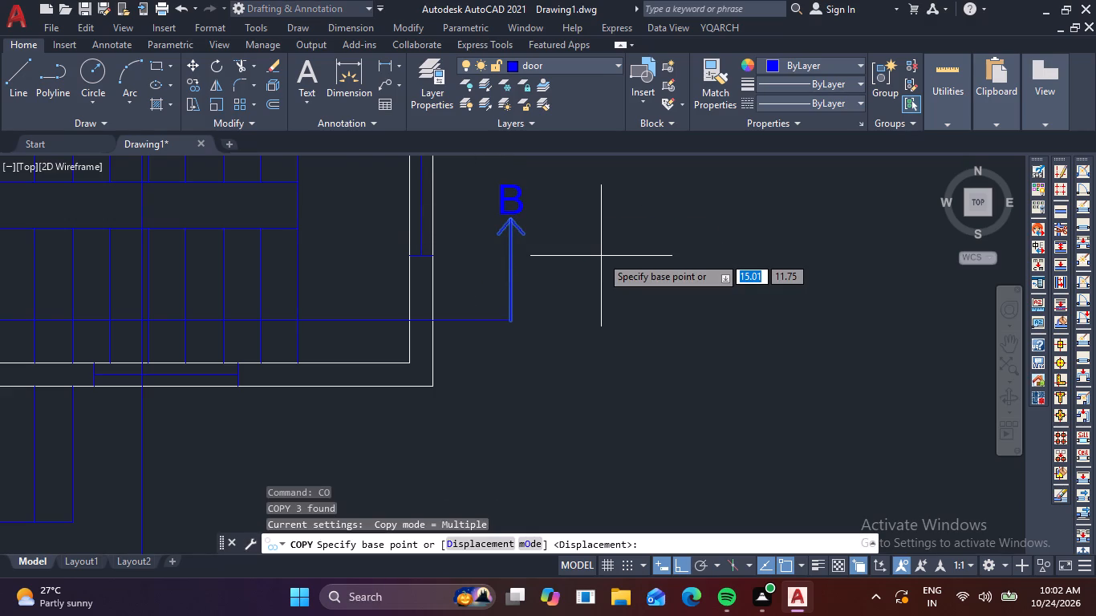
click(507, 319)
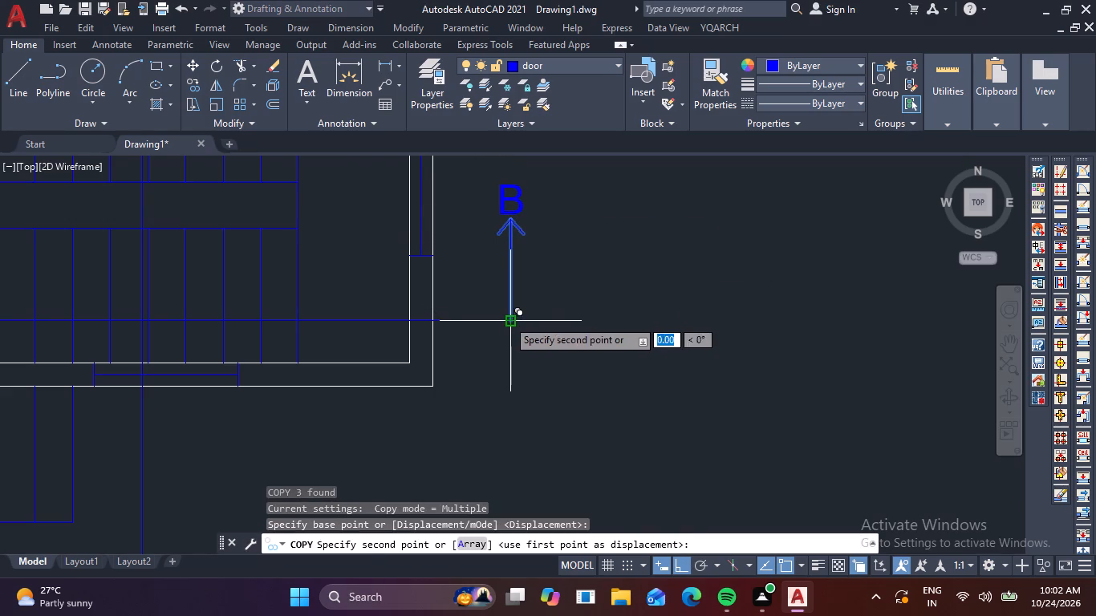
scroll(580, 346, down, 3)
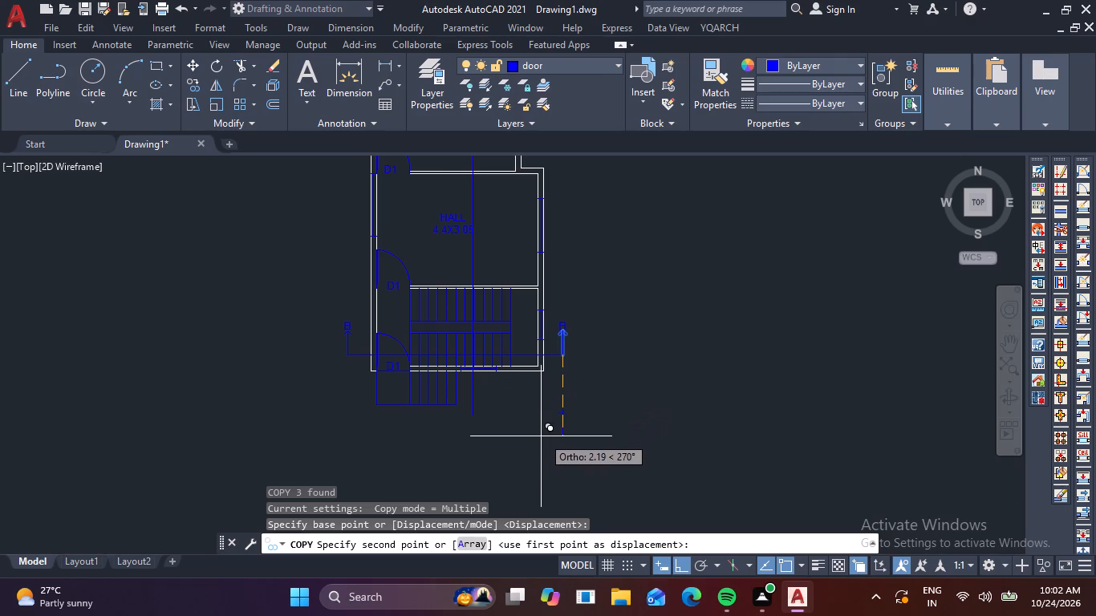
key(F8)
scroll(490, 431, up, 3)
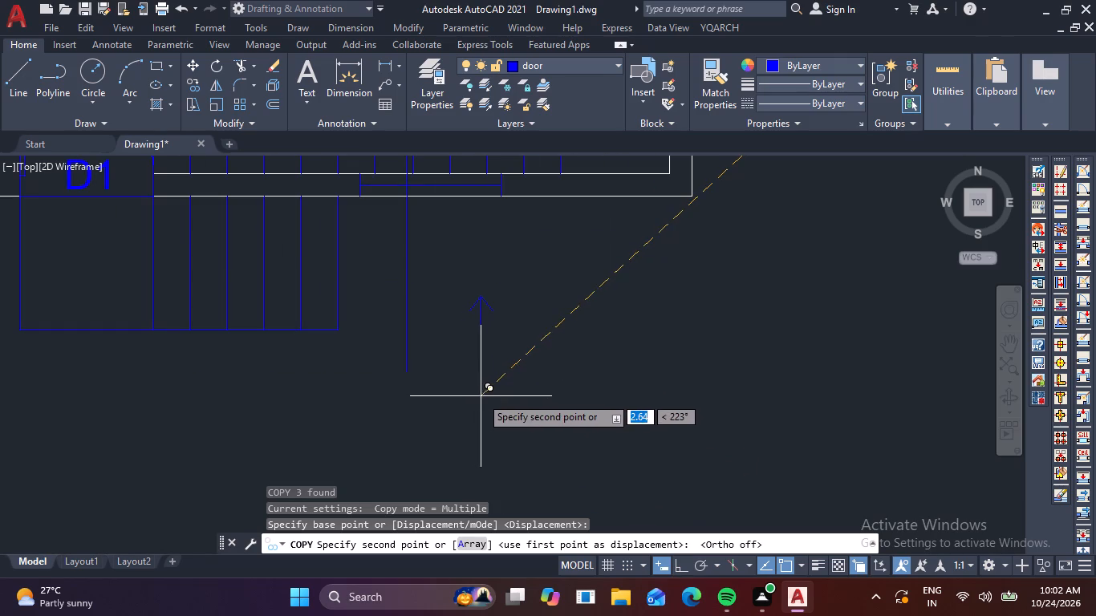
click(481, 396)
key(Escape)
Rotate the copied arrow 270° about its tail so that it points right.
drag(535, 366, 525, 348)
click(466, 269)
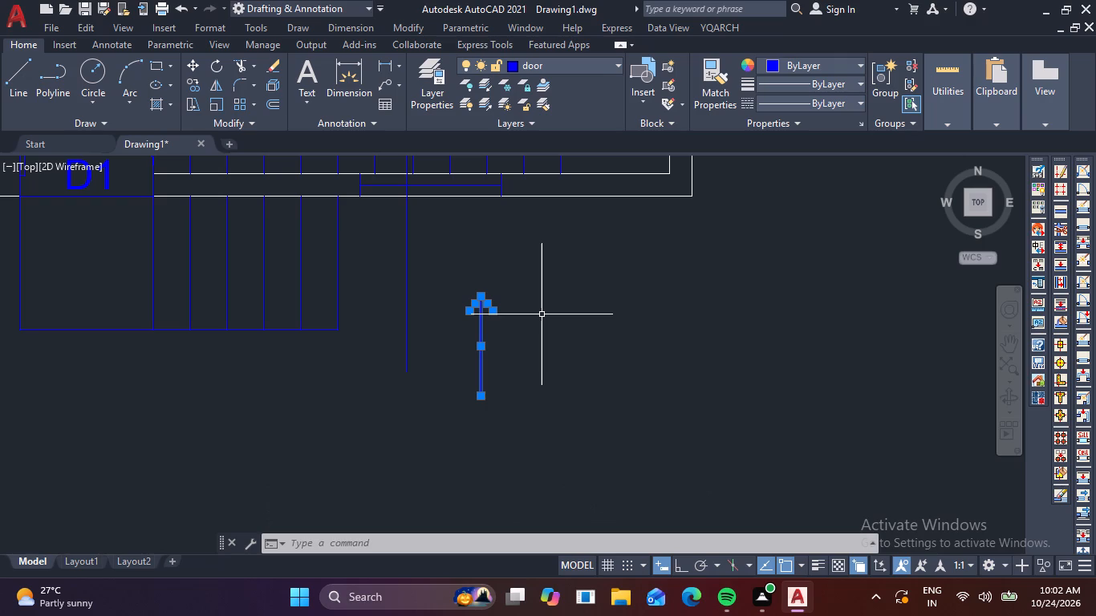
text(RO)
key(space)
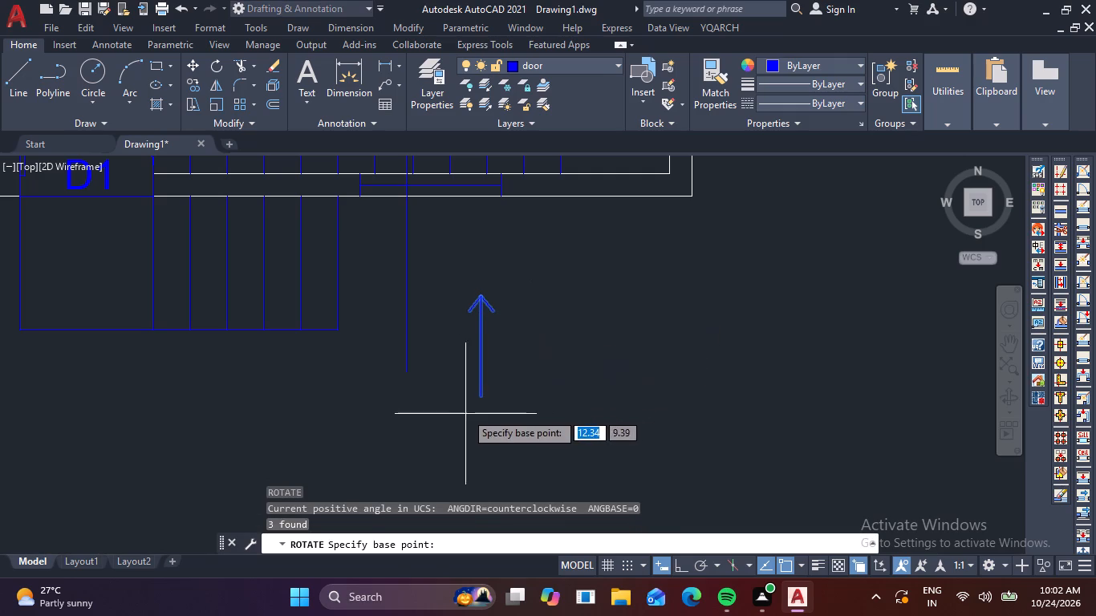
click(483, 399)
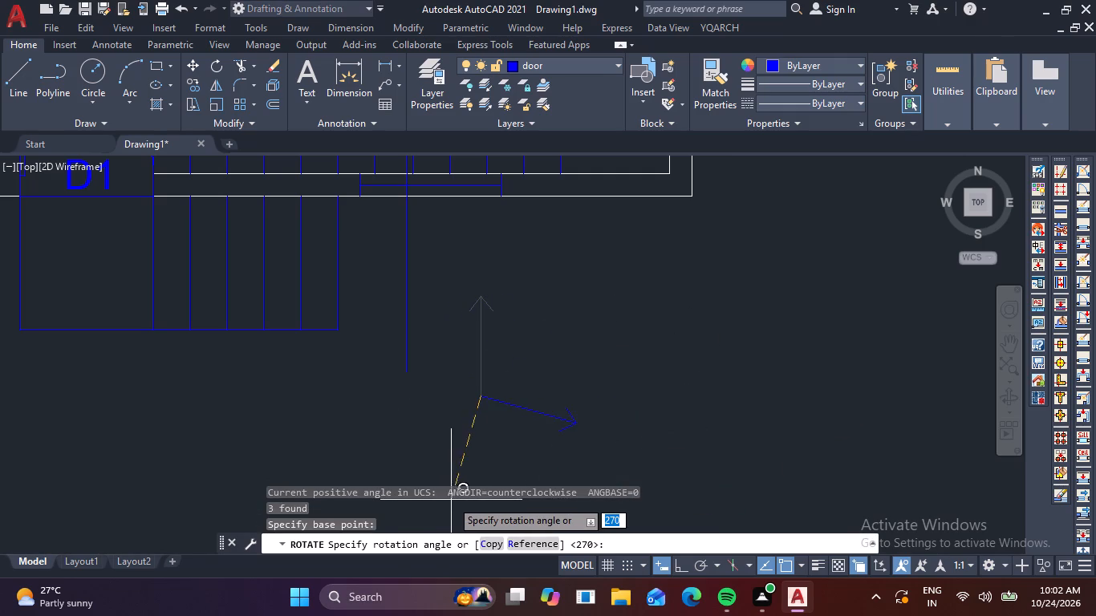
key(F8)
click(485, 462)
Move the rotated arrow by its tail onto the bottom endpoint of the vertical section line.
drag(526, 424, 505, 409)
click(479, 375)
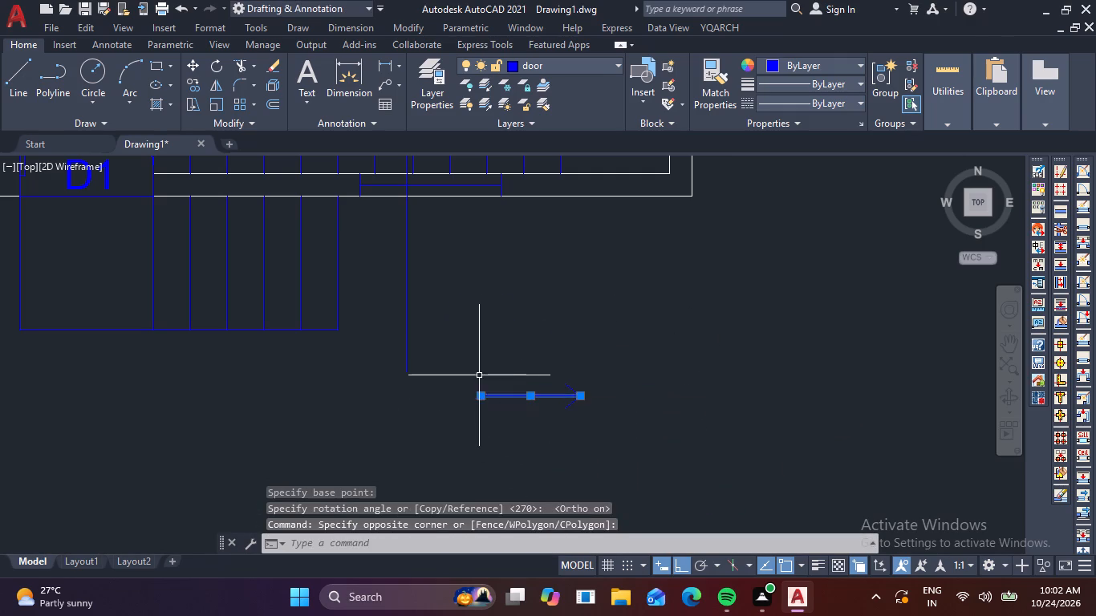
drag(596, 419, 583, 401)
click(542, 367)
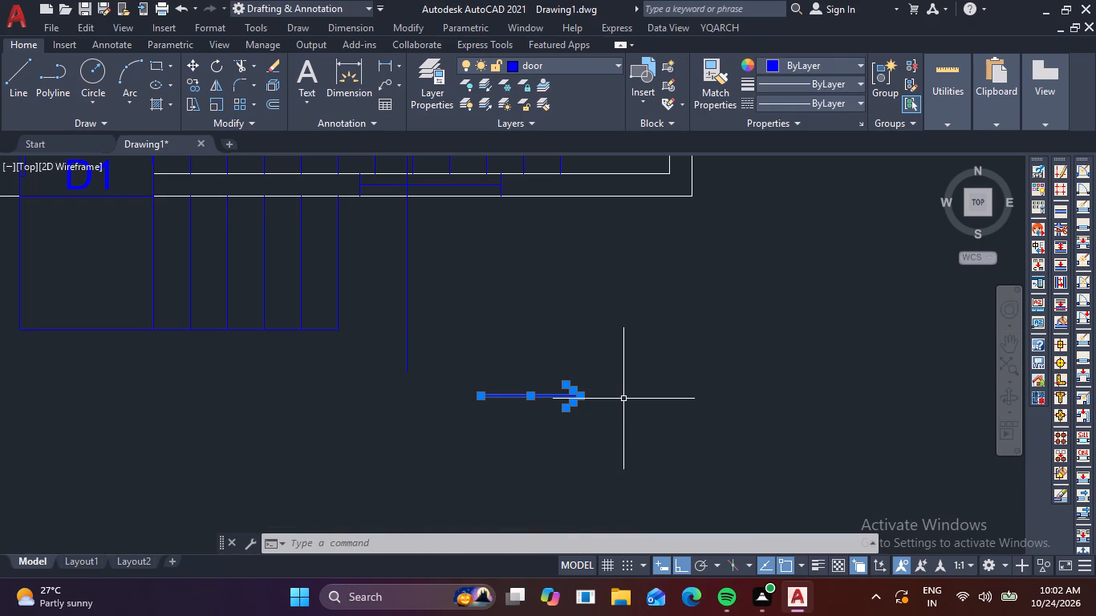
text(M)
key(space)
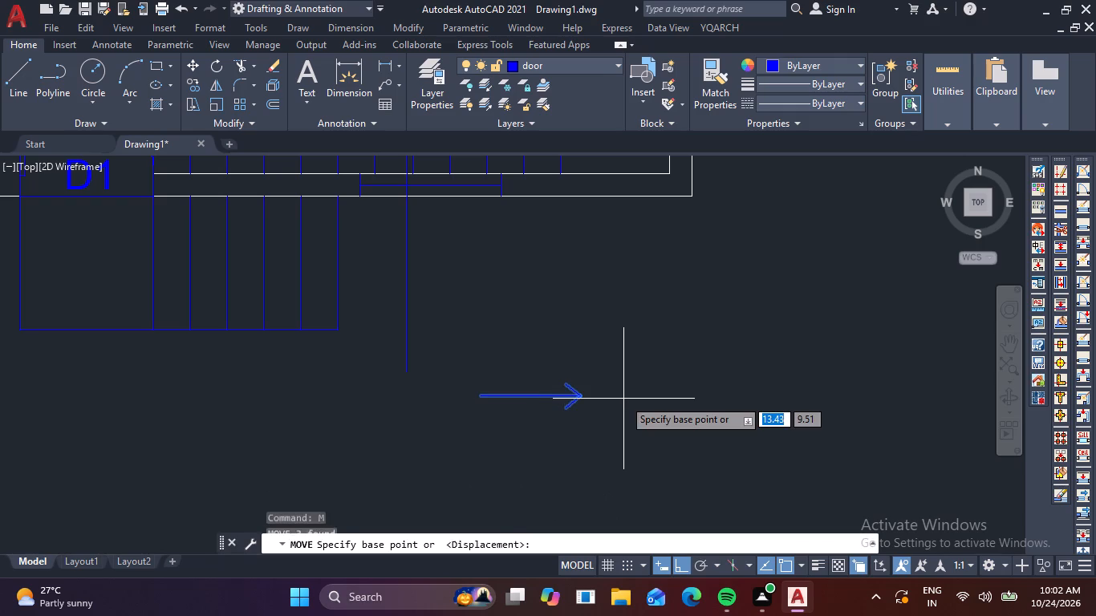
scroll(449, 407, up, 2)
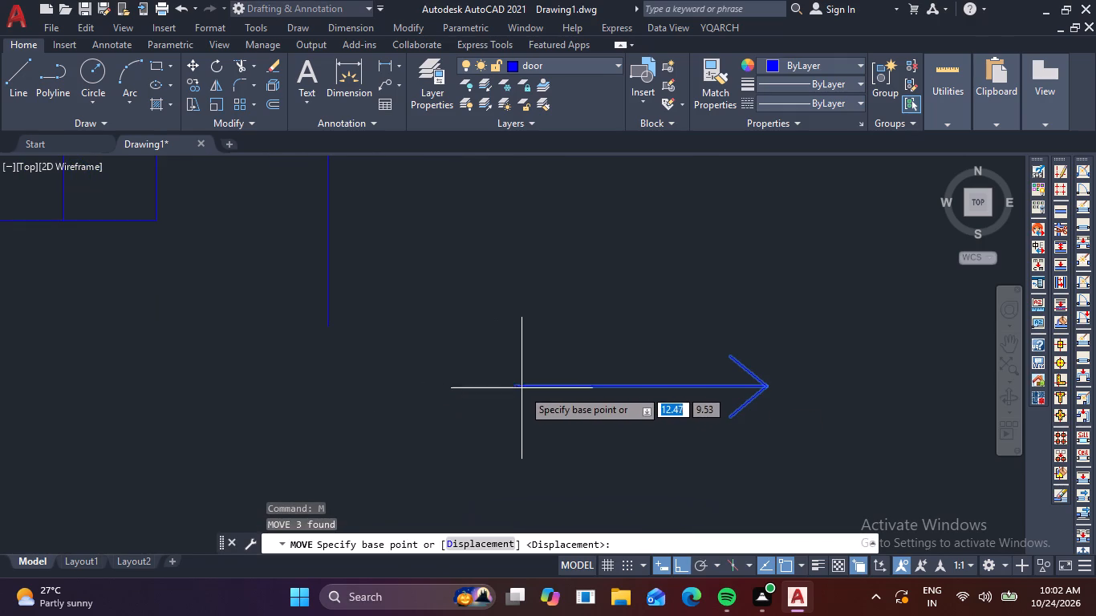
click(516, 391)
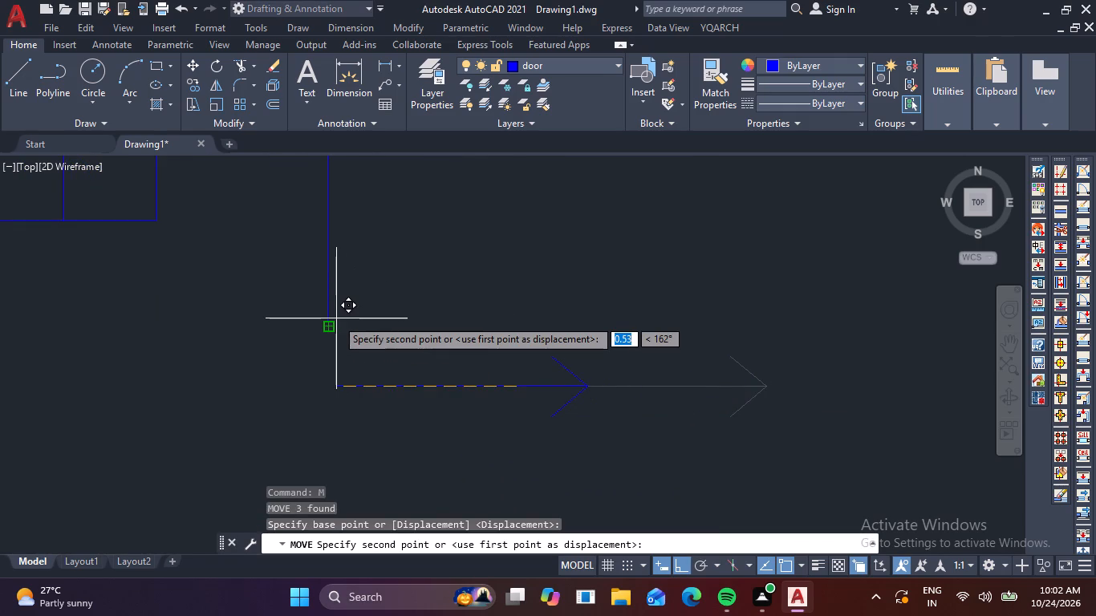
key(F8)
click(323, 328)
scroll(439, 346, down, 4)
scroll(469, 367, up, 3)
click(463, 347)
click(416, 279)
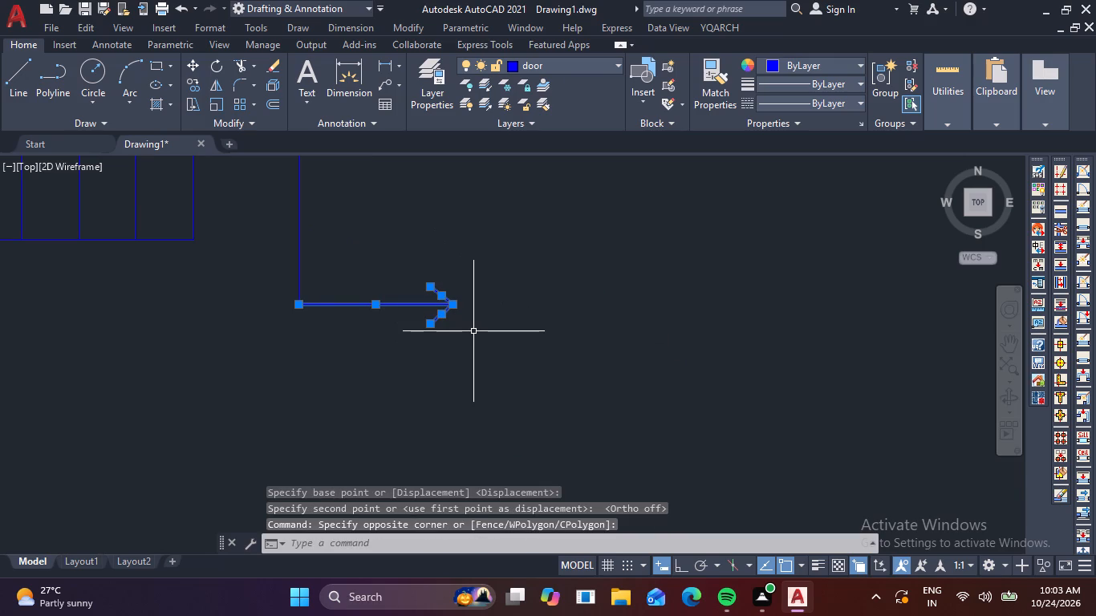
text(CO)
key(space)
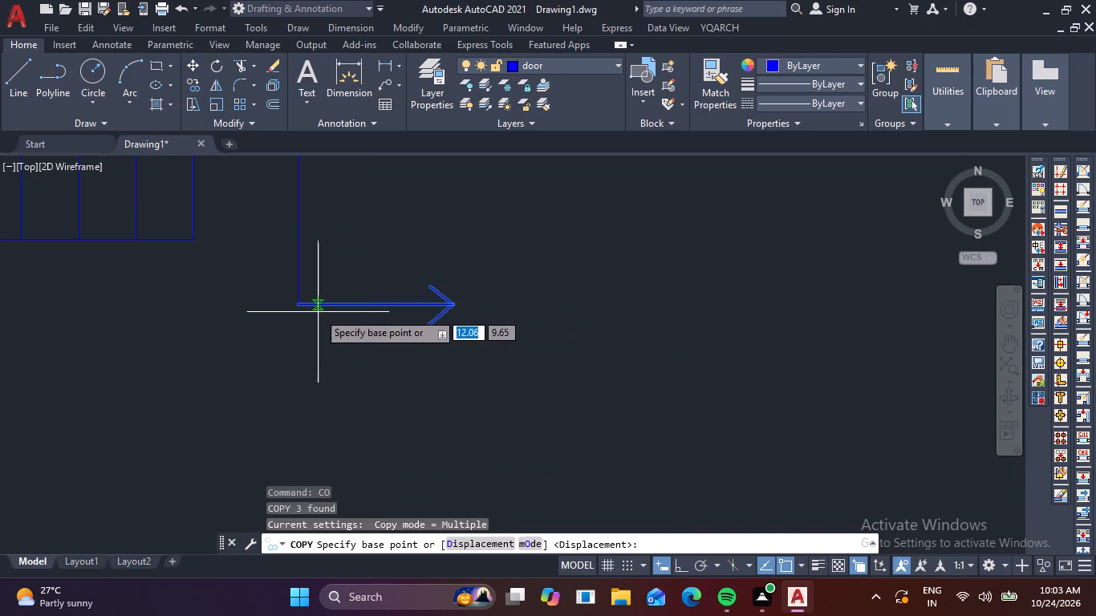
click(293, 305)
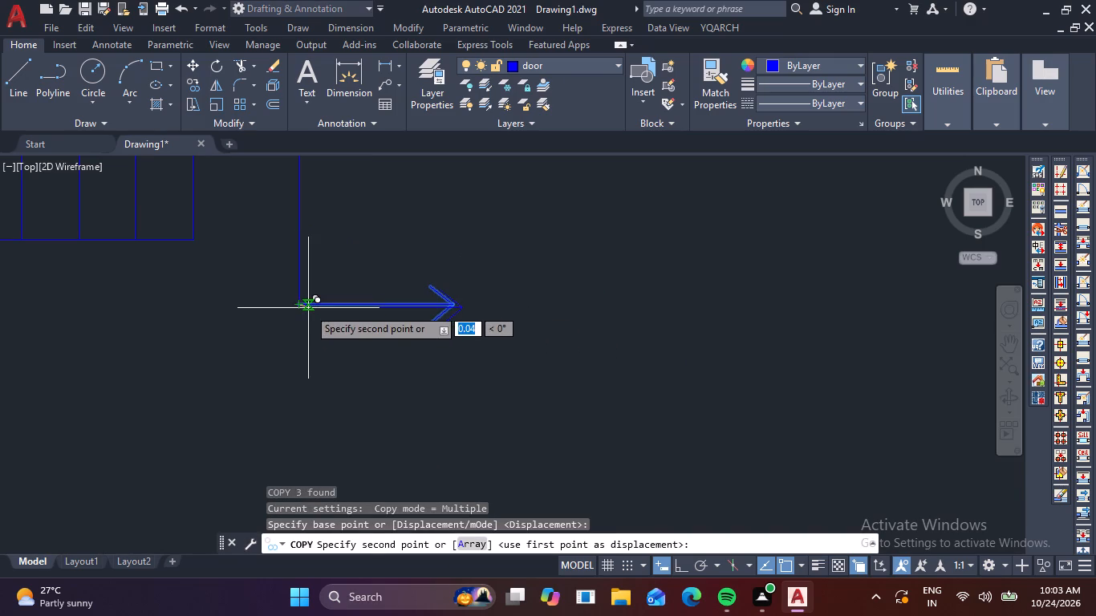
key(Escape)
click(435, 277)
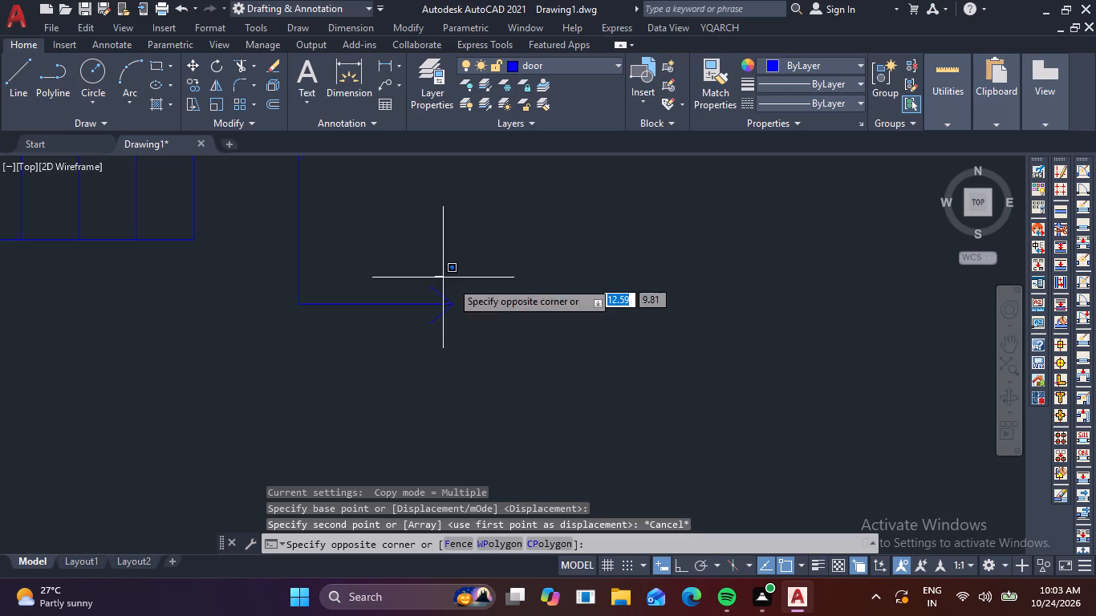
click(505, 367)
Copy the bottom section arrow by its tail to the top endpoint of the vertical section line above the toilet.
drag(500, 368, 471, 338)
click(417, 271)
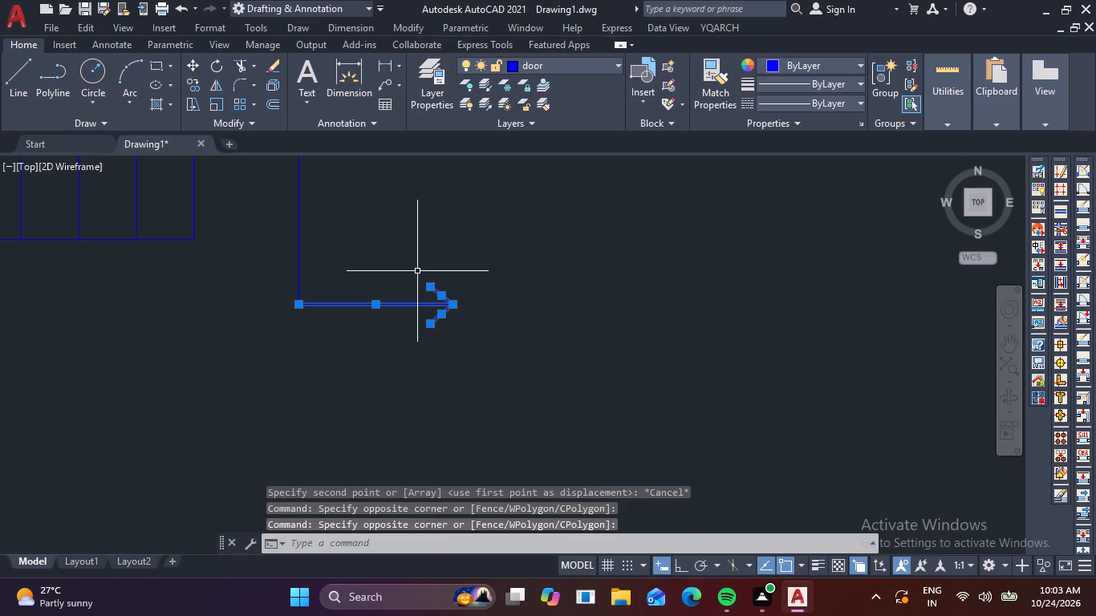
key(c)
text(O)
key(space)
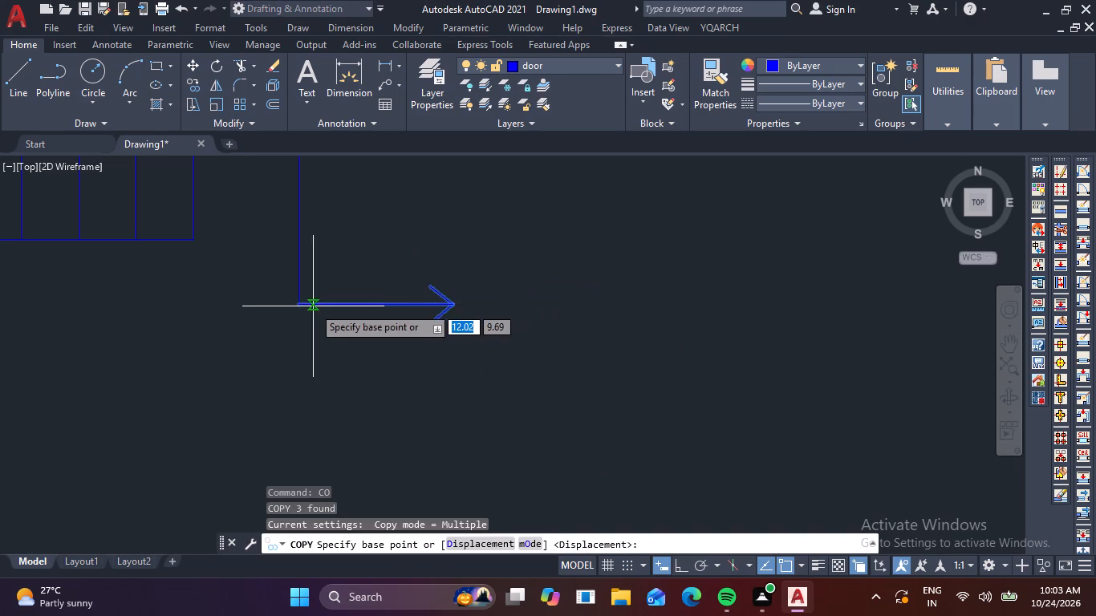
scroll(313, 306, up, 3)
click(237, 291)
scroll(258, 276, down, 3)
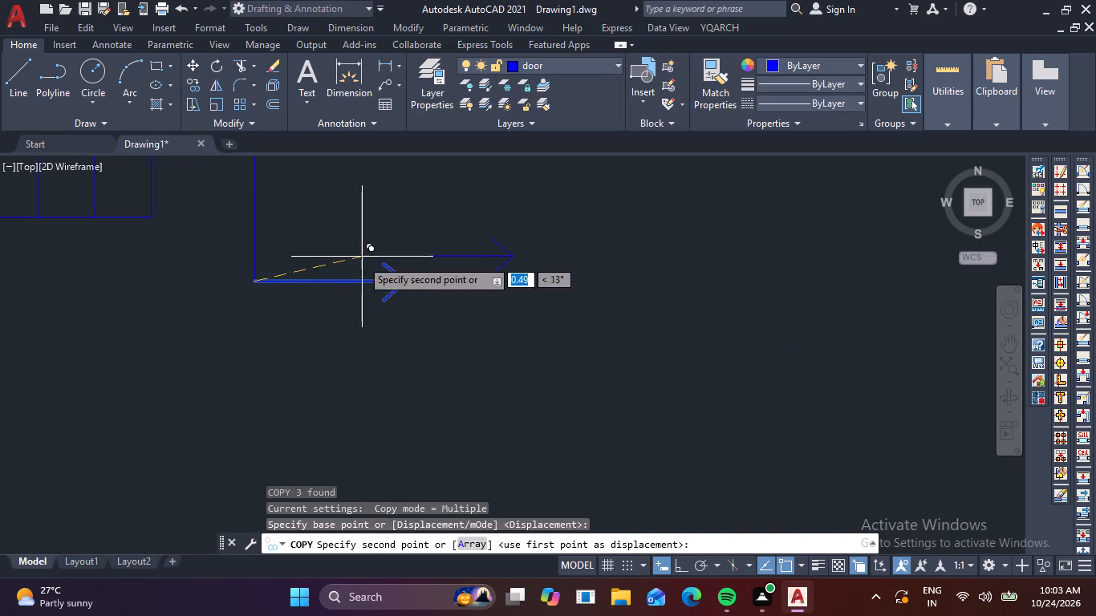
middle_drag(362, 282, 355, 381)
scroll(355, 386, down, 4)
middle_drag(477, 330, 433, 529)
middle_drag(515, 322, 501, 520)
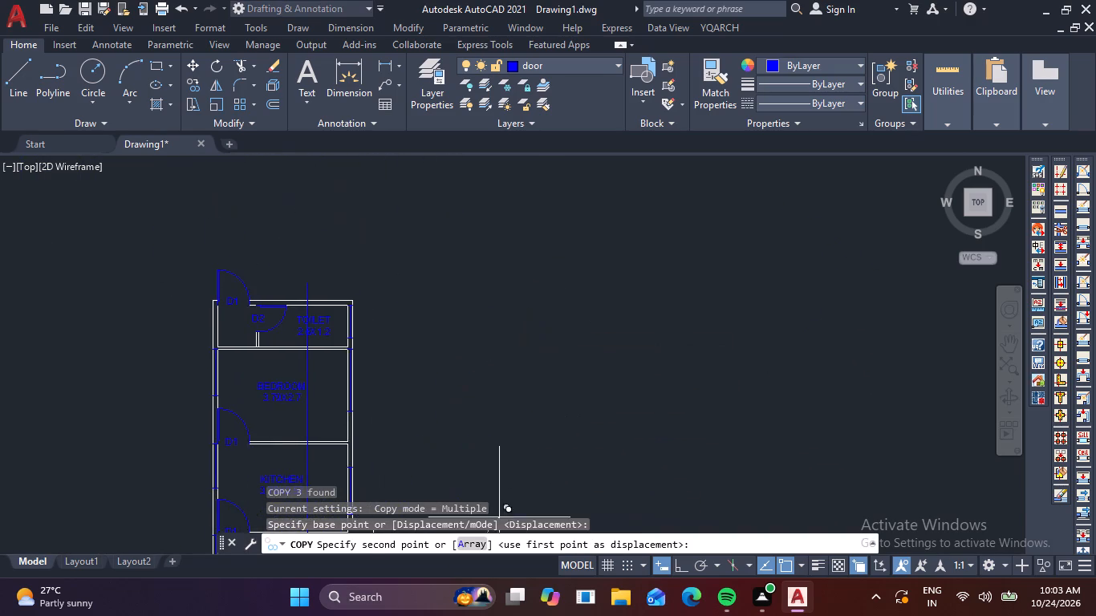
scroll(348, 292, down, 1)
scroll(327, 282, up, 7)
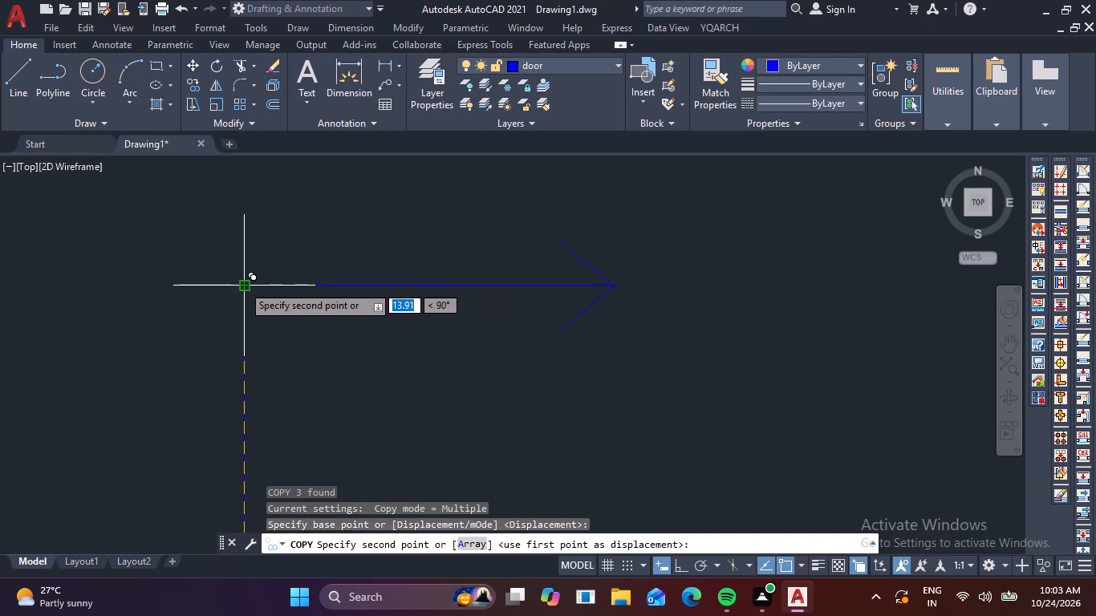
click(242, 285)
key(Escape)
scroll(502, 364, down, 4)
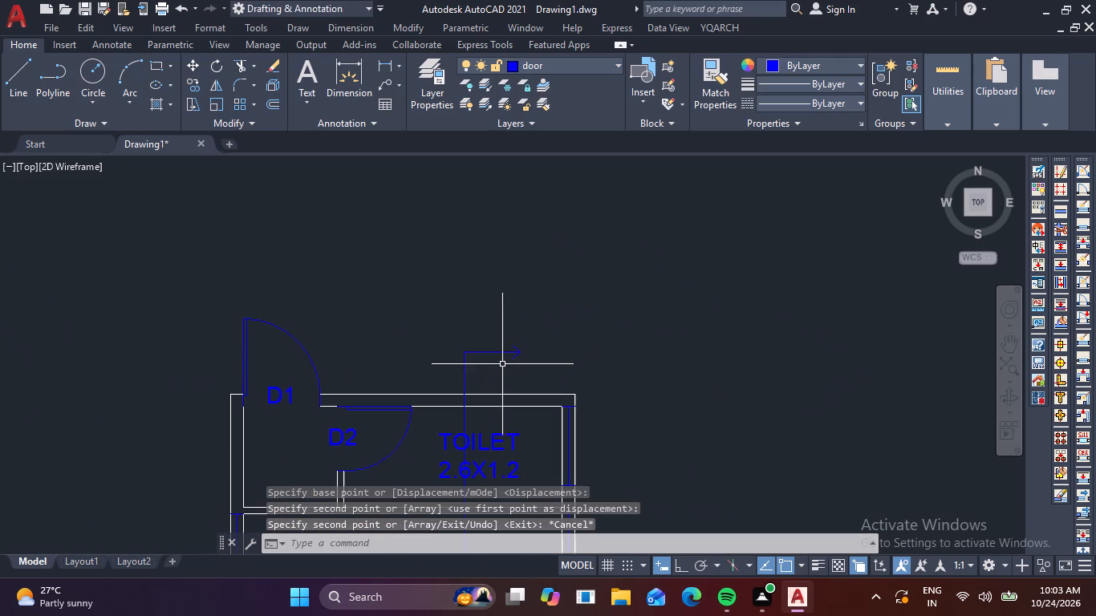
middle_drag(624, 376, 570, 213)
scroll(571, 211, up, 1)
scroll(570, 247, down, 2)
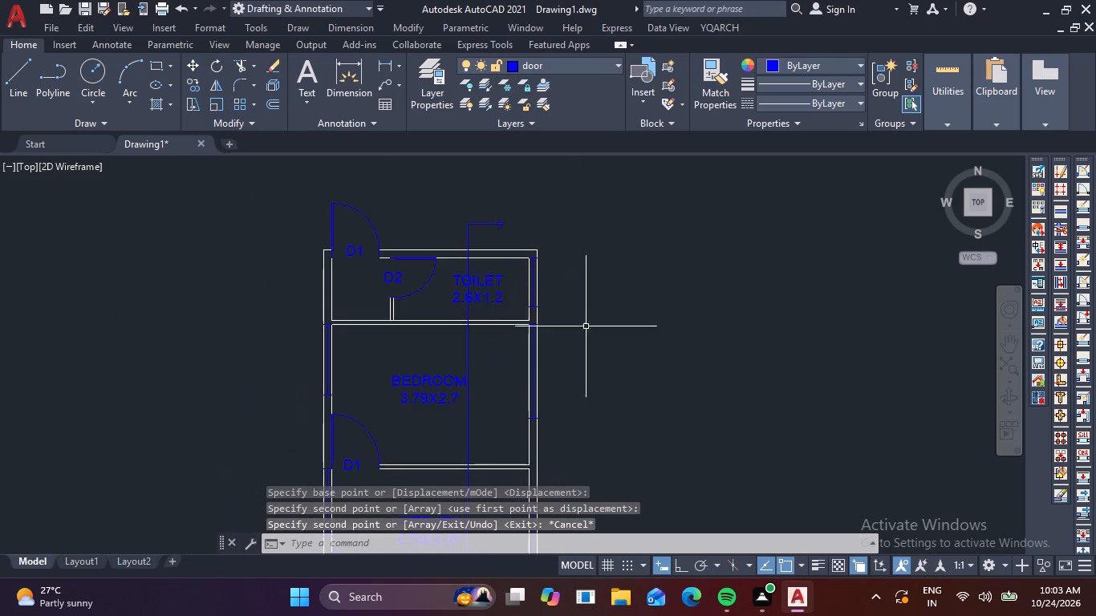
Copy the letter B from the right end of section line B-B to beside the vertical section line's bottom arrowhead.
scroll(585, 332, down, 2)
middle_drag(567, 359, 400, 186)
scroll(420, 354, up, 6)
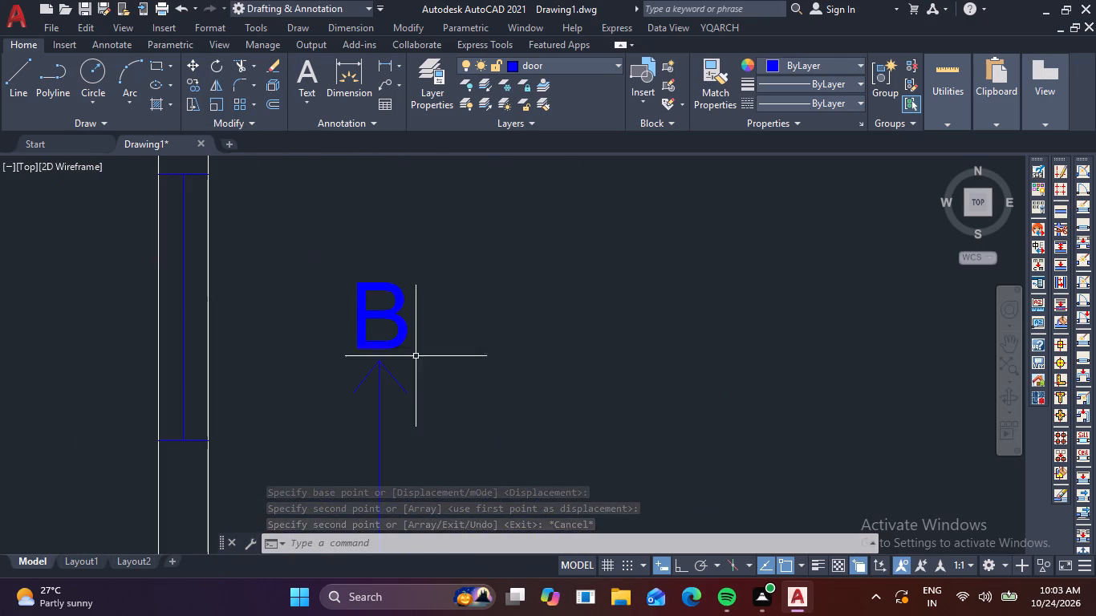
double_click(382, 349)
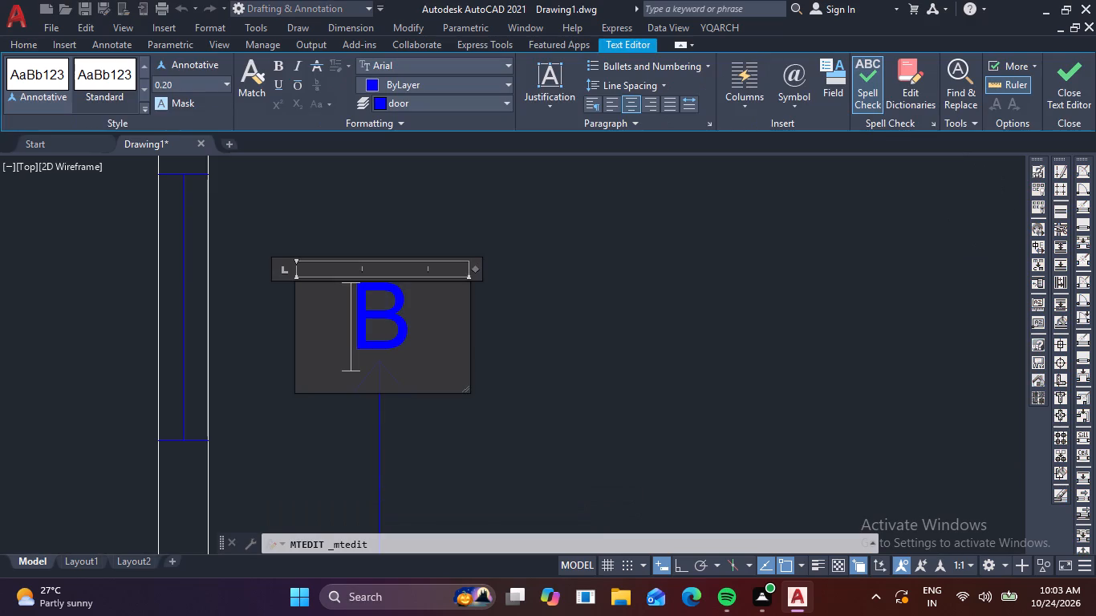
key(Escape)
click(394, 339)
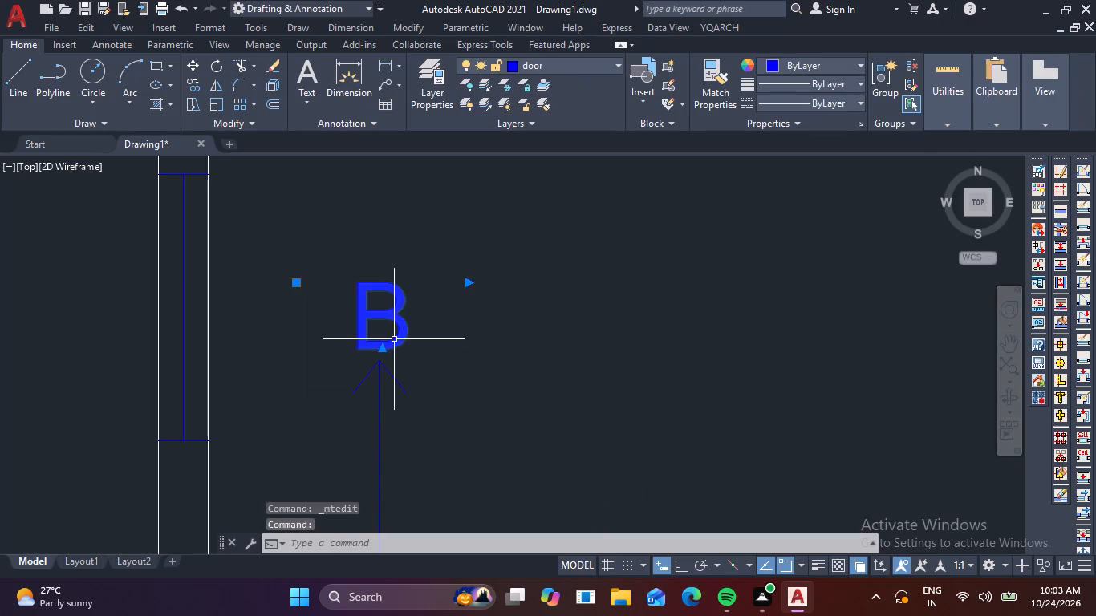
text(CO)
key(space)
click(394, 339)
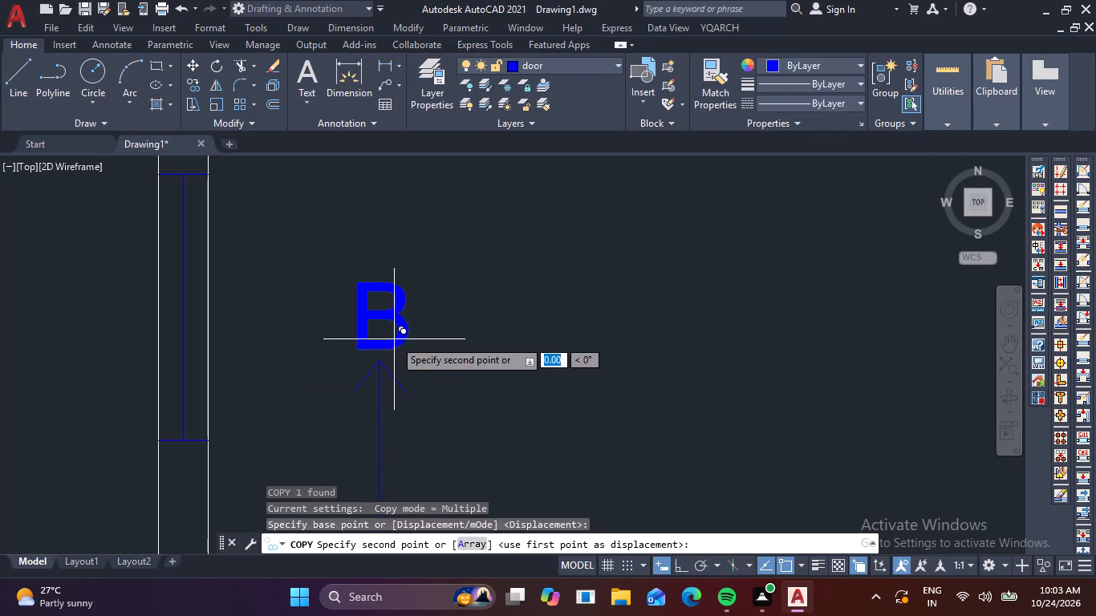
scroll(532, 371, down, 3)
middle_drag(537, 428, 581, 225)
scroll(408, 401, up, 2)
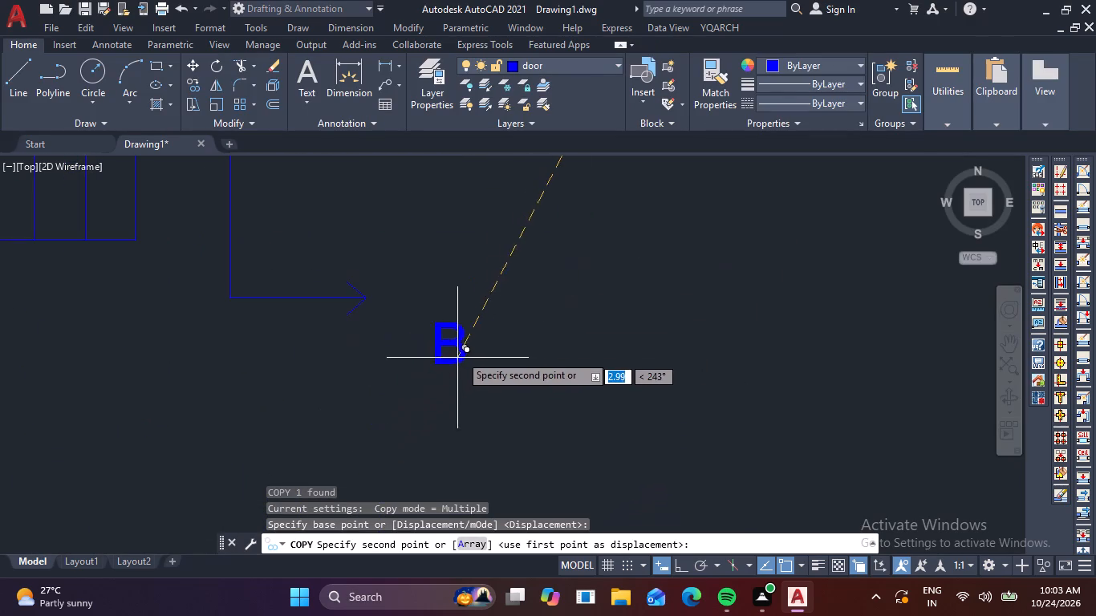
scroll(411, 309, up, 2)
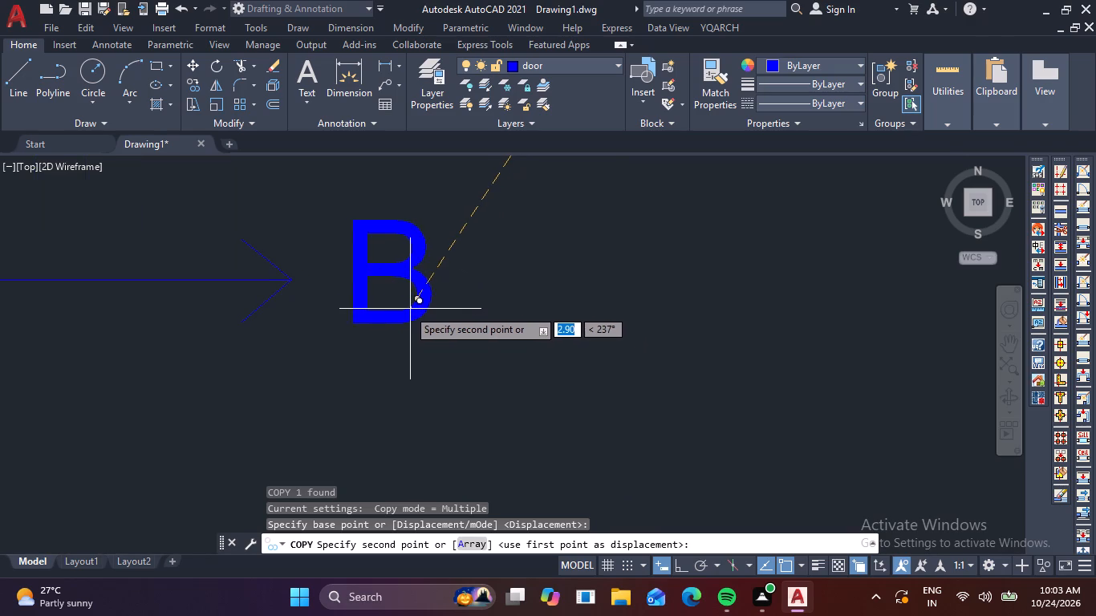
click(394, 319)
key(Escape)
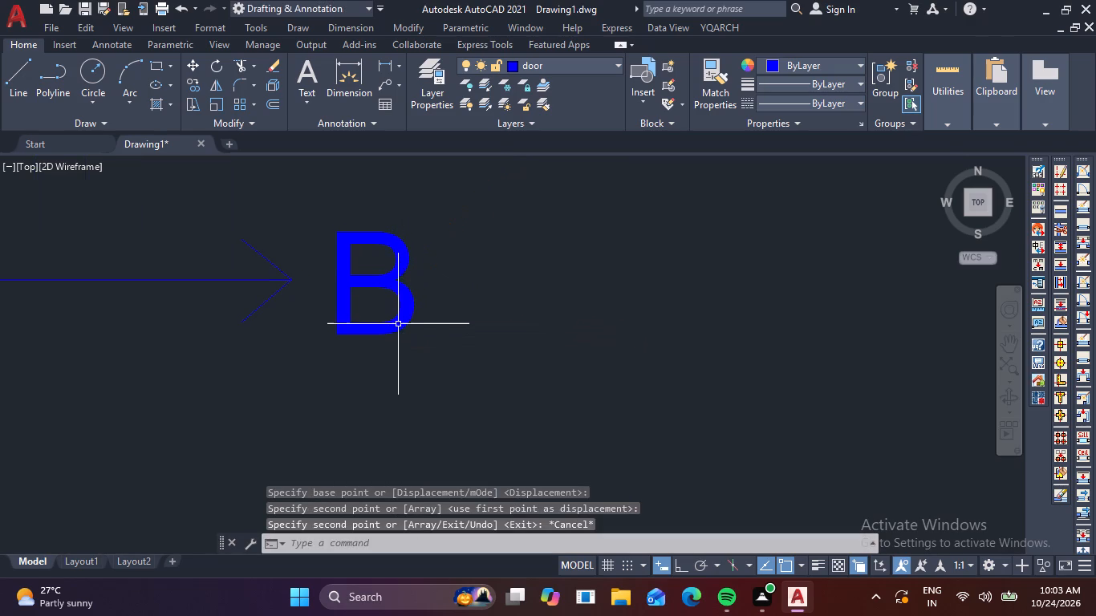
Change the copied letter beside the bottom section arrow to A.
double_click(401, 324)
click(403, 308)
click(408, 296)
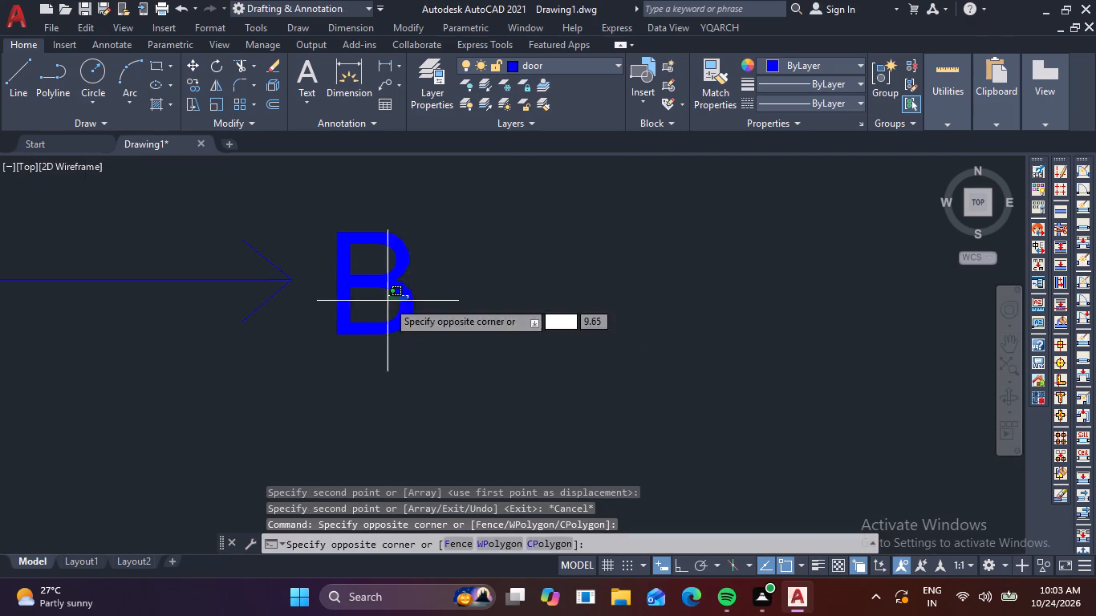
click(388, 301)
double_click(412, 300)
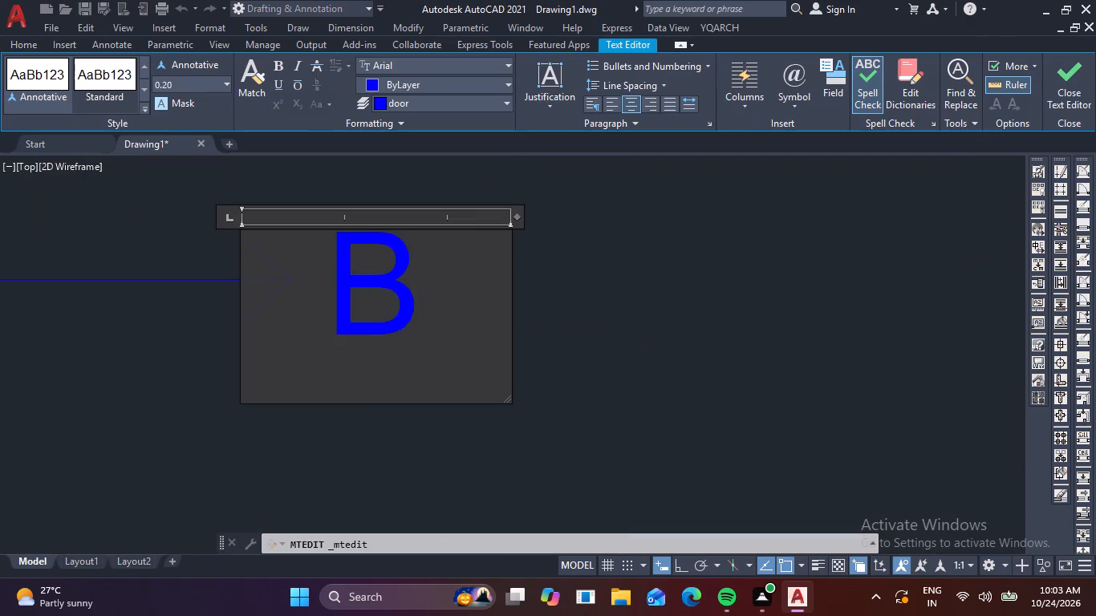
key(BackSpace)
key(a)
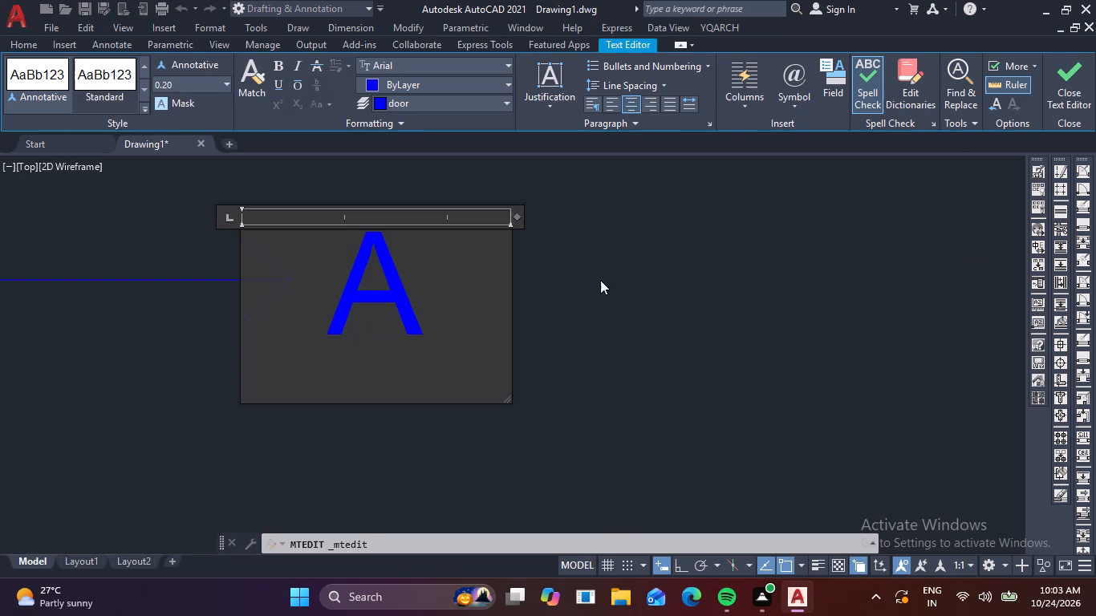
click(600, 280)
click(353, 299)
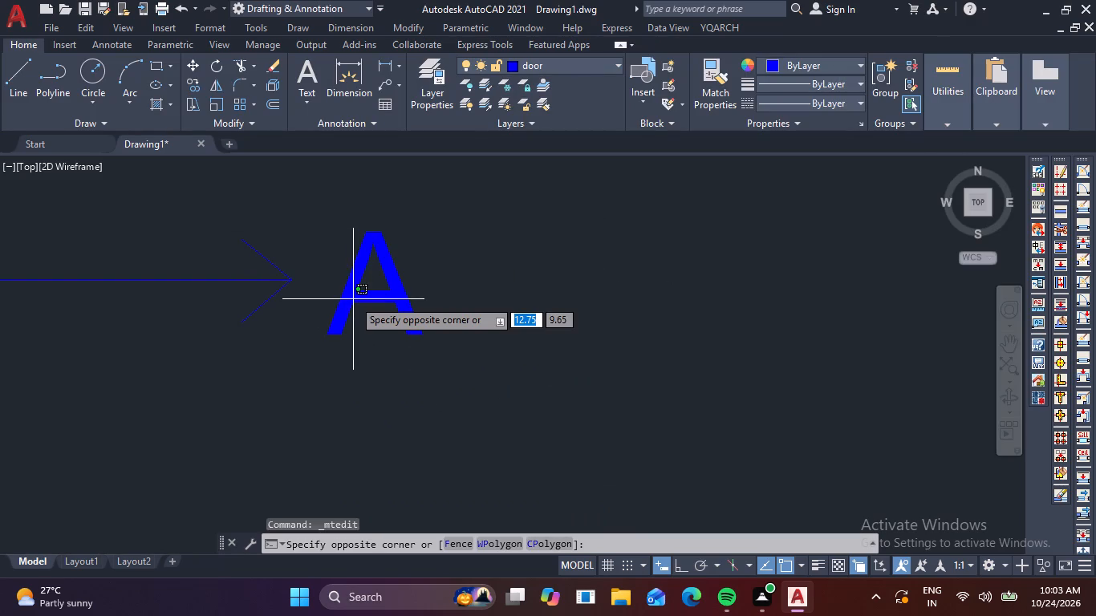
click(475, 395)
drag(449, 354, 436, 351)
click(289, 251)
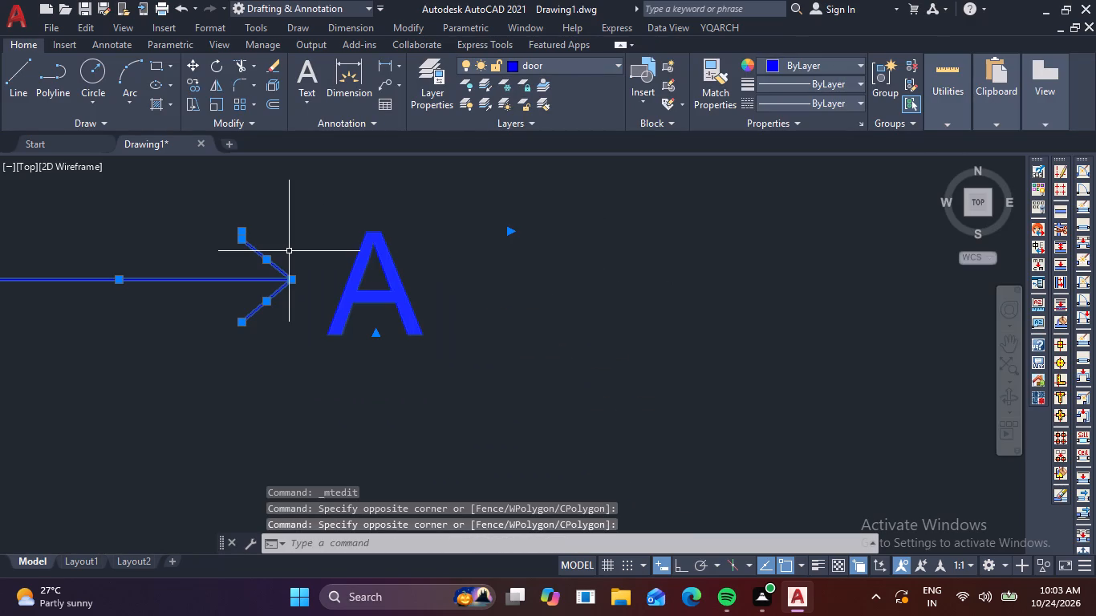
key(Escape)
Copy the letter A from the bottom arrow's tip to the tip of the vertical section line's top arrow above the toilet.
click(442, 334)
click(355, 273)
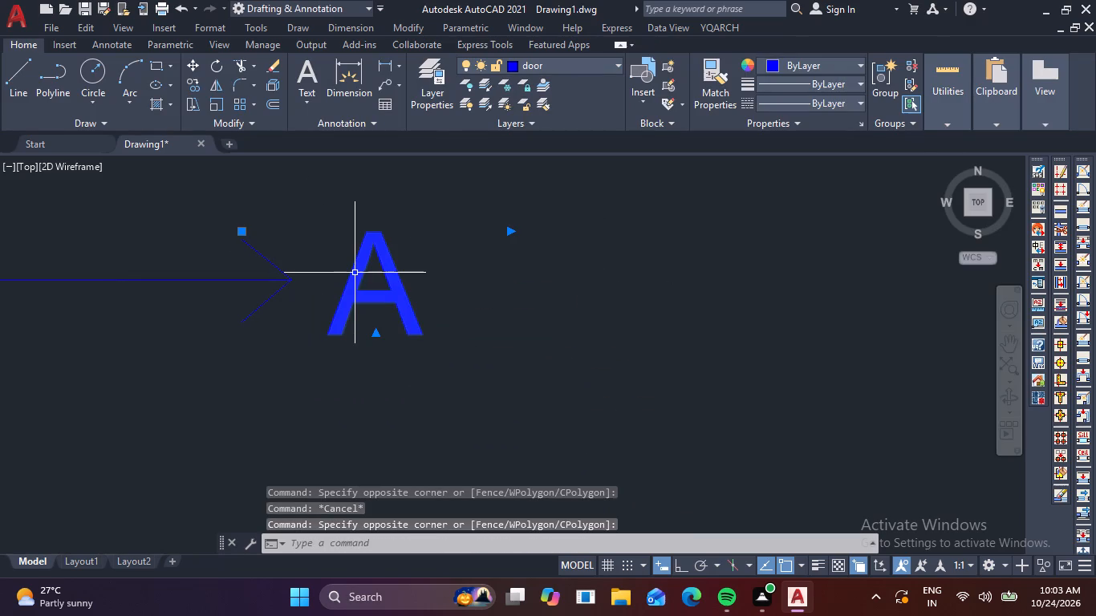
text(CO)
key(space)
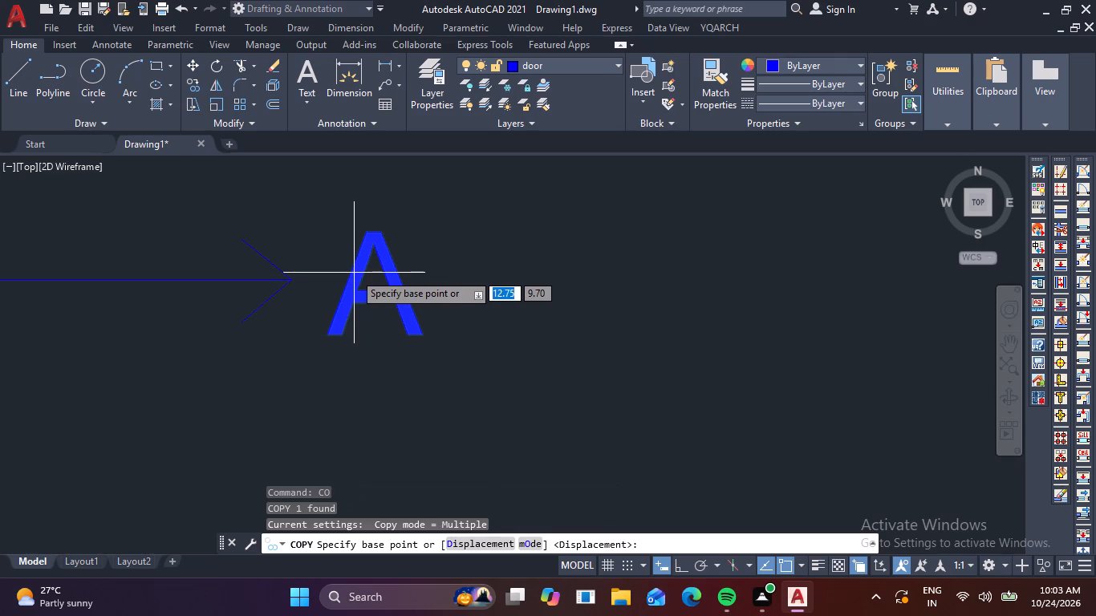
click(294, 283)
scroll(294, 280, down, 4)
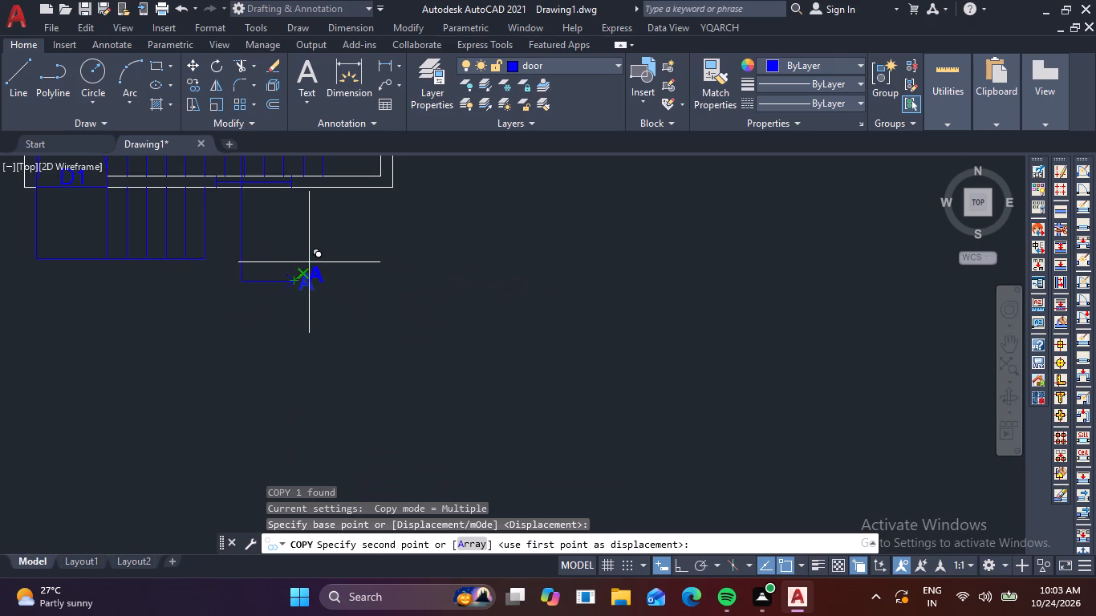
middle_drag(323, 305, 328, 419)
scroll(355, 352, down, 2)
middle_drag(354, 294, 311, 526)
scroll(371, 310, down, 1)
middle_drag(371, 317, 345, 481)
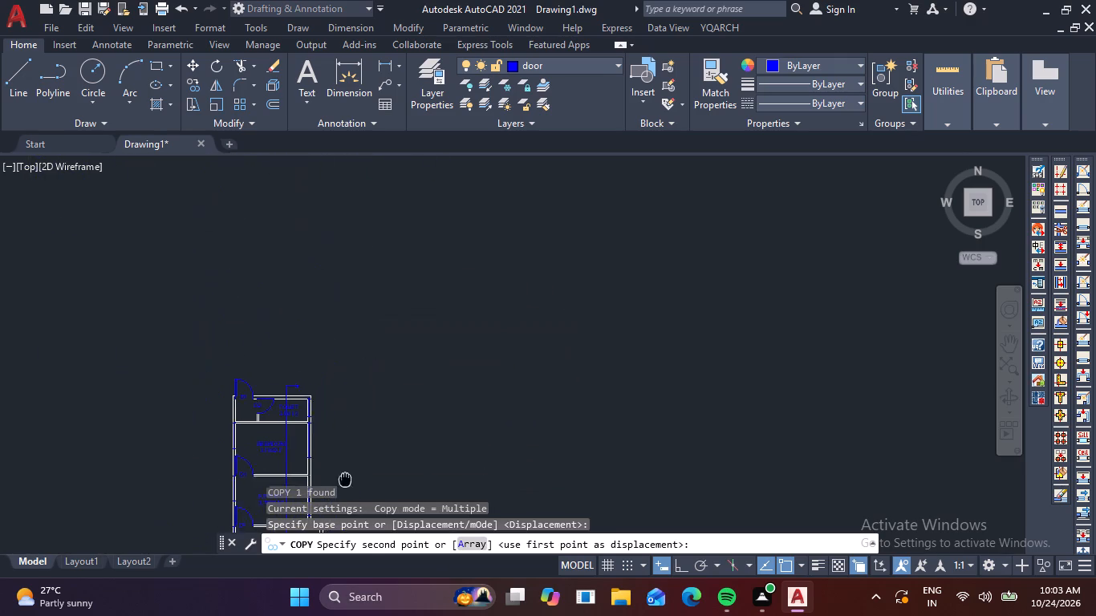
middle_drag(345, 481, 345, 488)
scroll(268, 391, up, 3)
middle_drag(391, 440, 383, 415)
scroll(362, 399, up, 4)
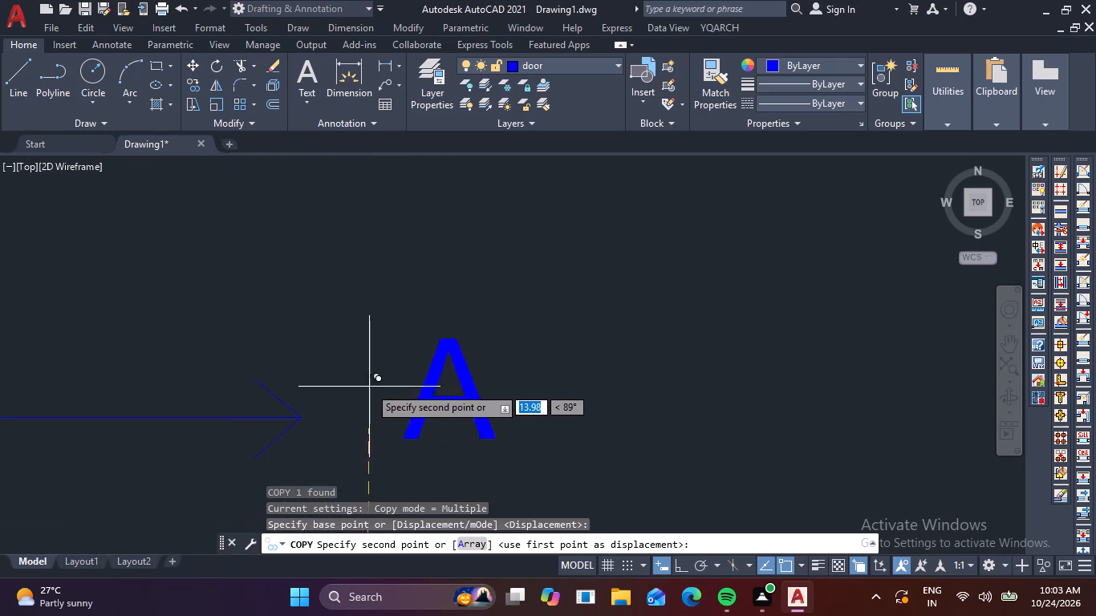
click(302, 416)
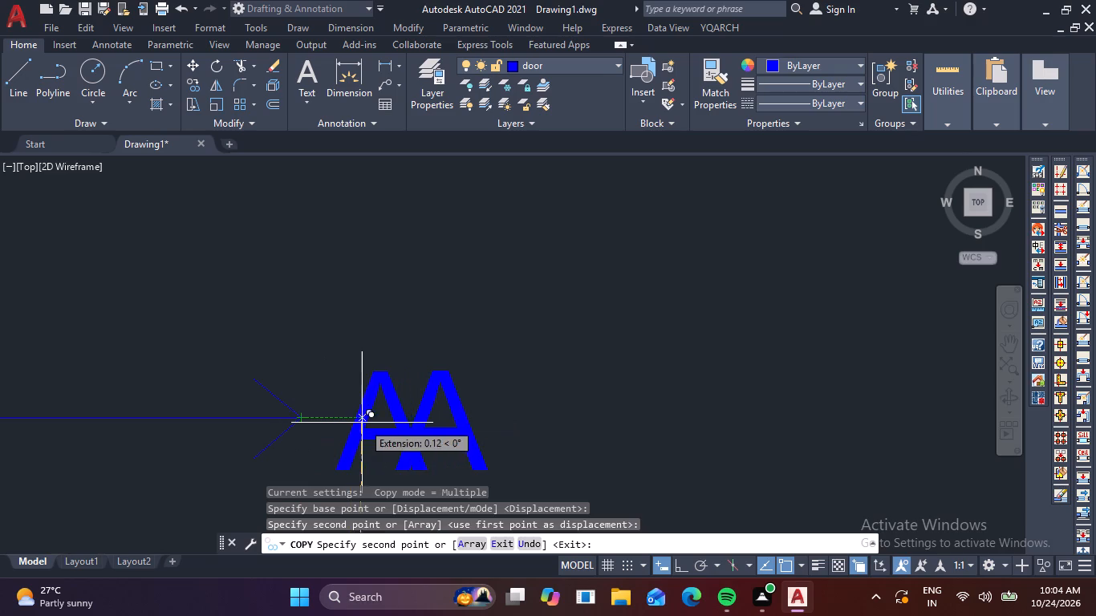
key(Escape)
Copy the HALL room label to just below the entrance steps at the bottom of the plan.
scroll(536, 421, down, 5)
middle_drag(635, 461, 616, 286)
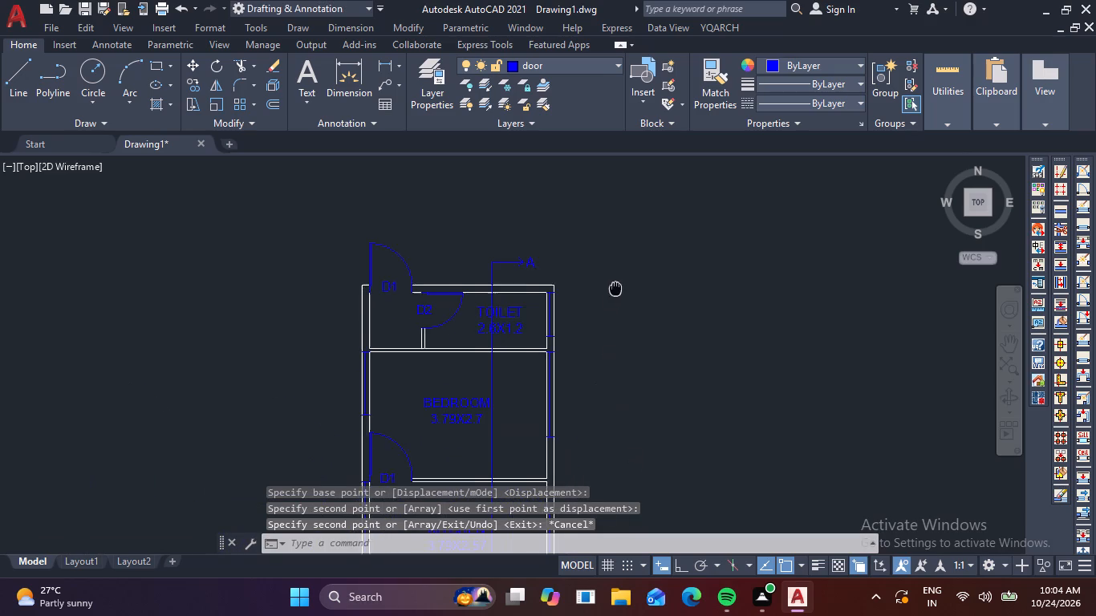
middle_drag(616, 286, 618, 283)
scroll(625, 303, down, 2)
middle_drag(646, 369, 607, 259)
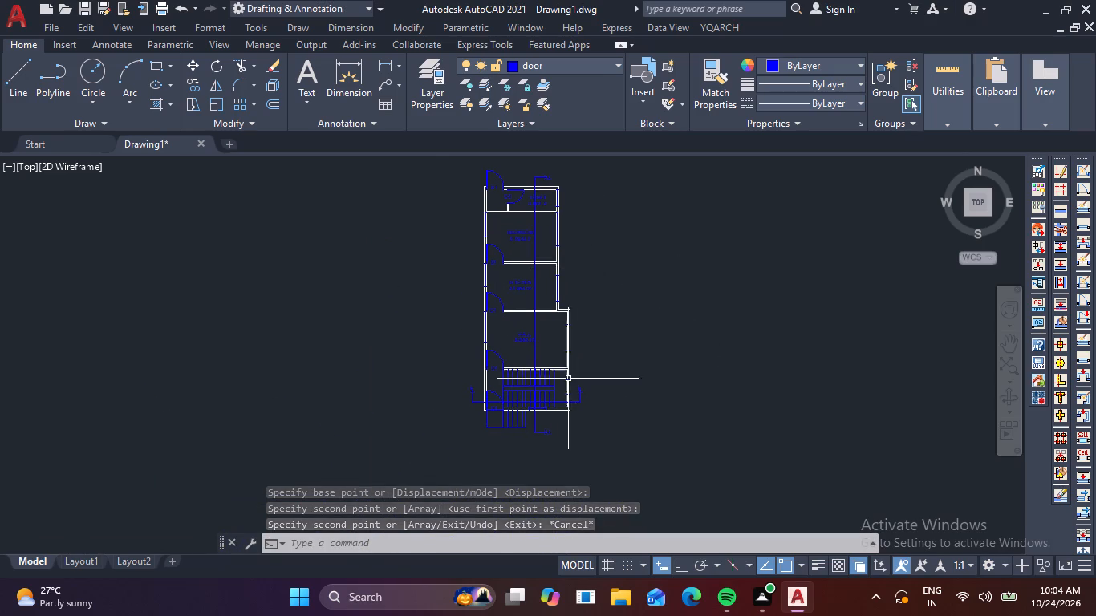
scroll(562, 386, up, 1)
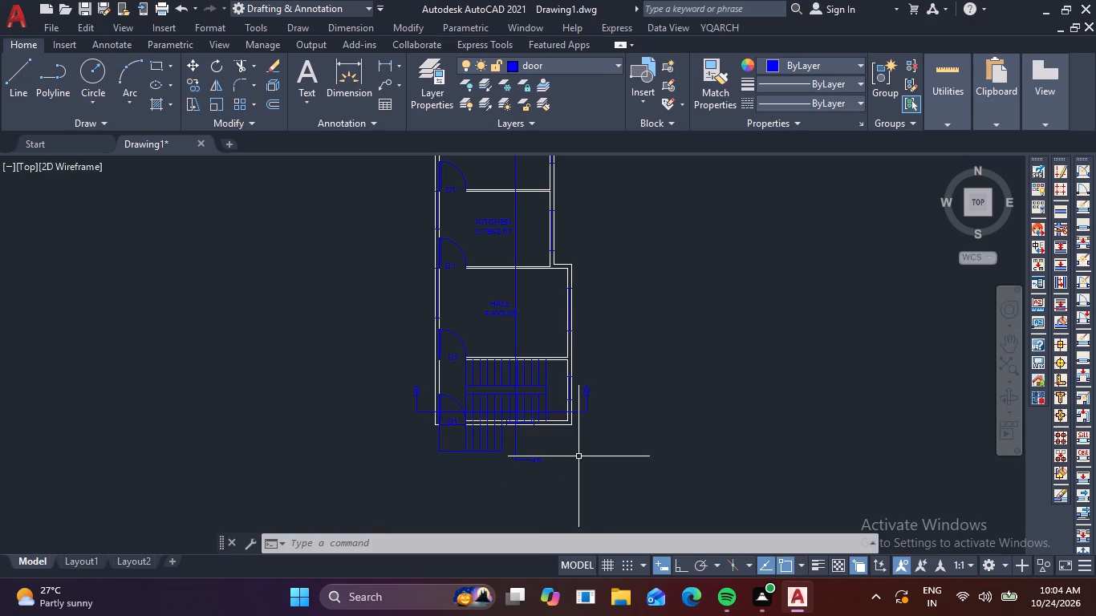
scroll(544, 294, up, 2)
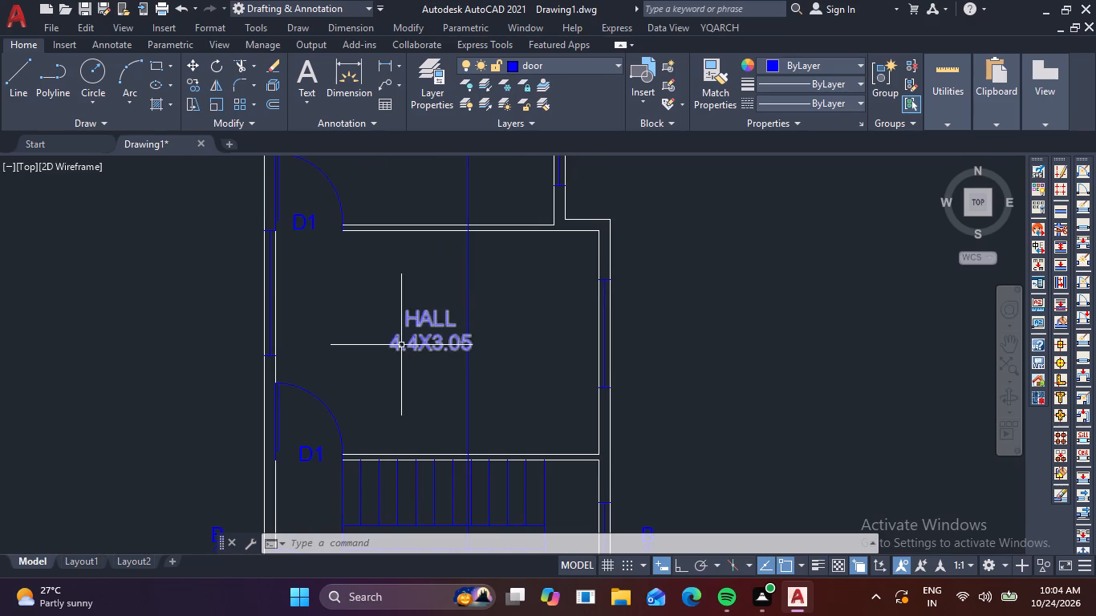
click(400, 346)
text(CO)
key(space)
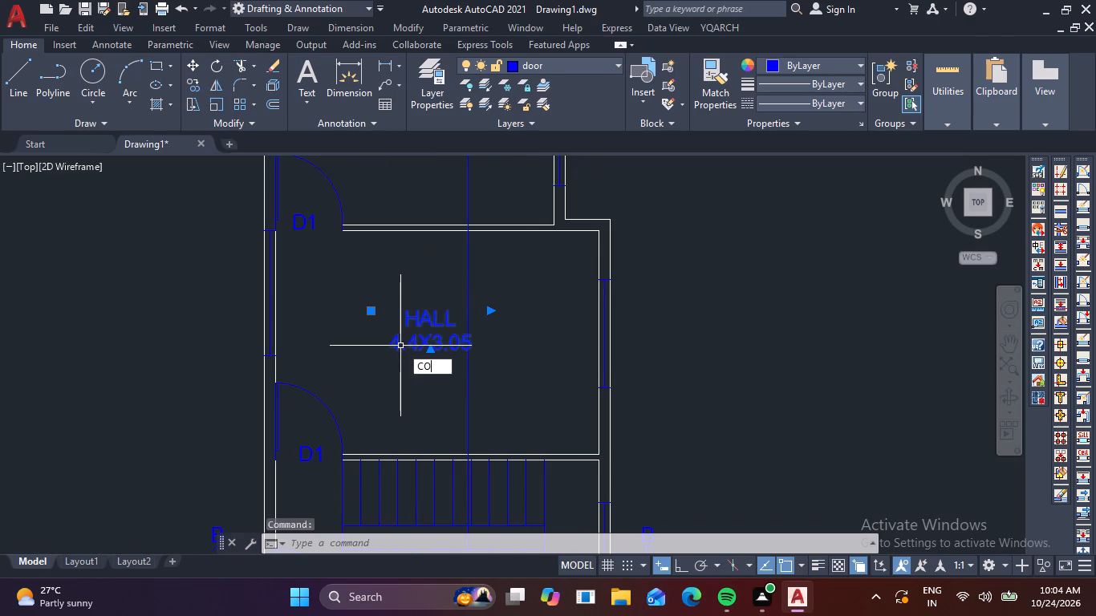
click(400, 346)
scroll(510, 407, down, 2)
middle_drag(523, 454, 520, 421)
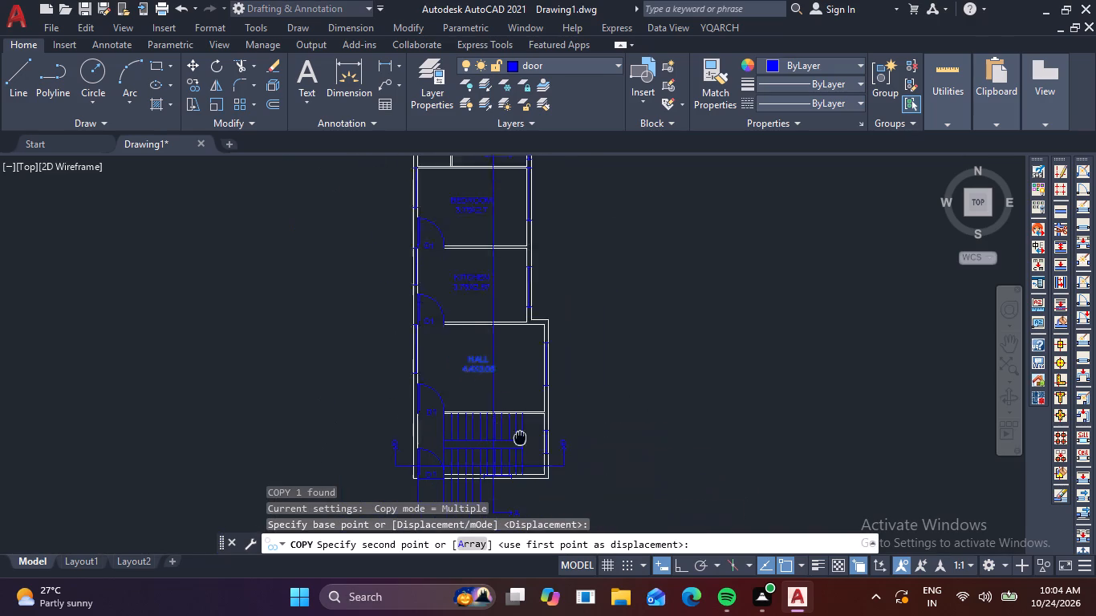
middle_drag(520, 421, 537, 309)
scroll(427, 419, up, 3)
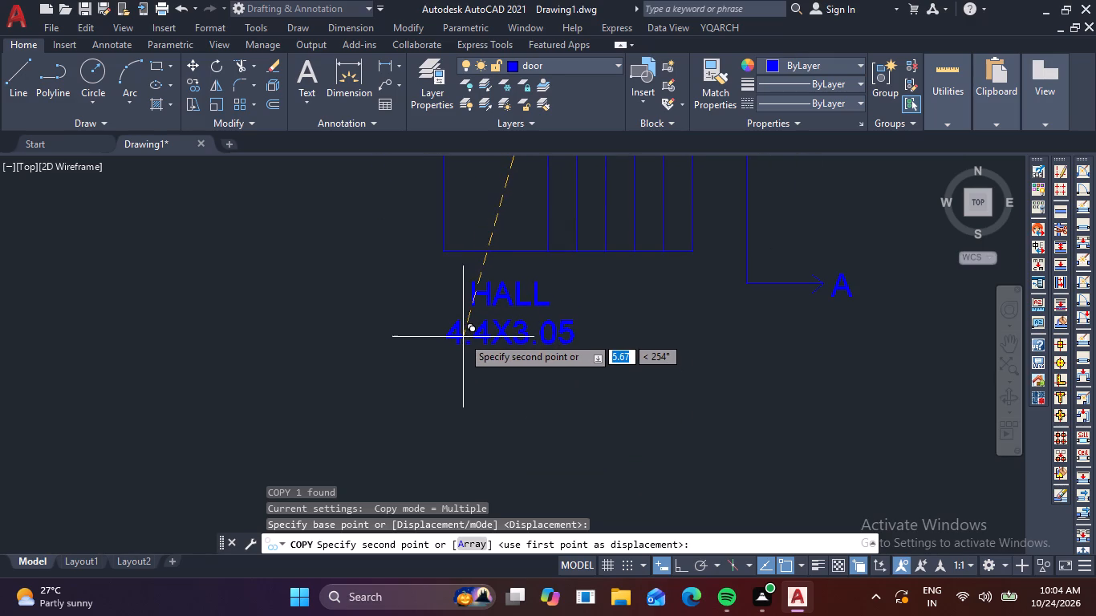
click(460, 336)
key(Escape)
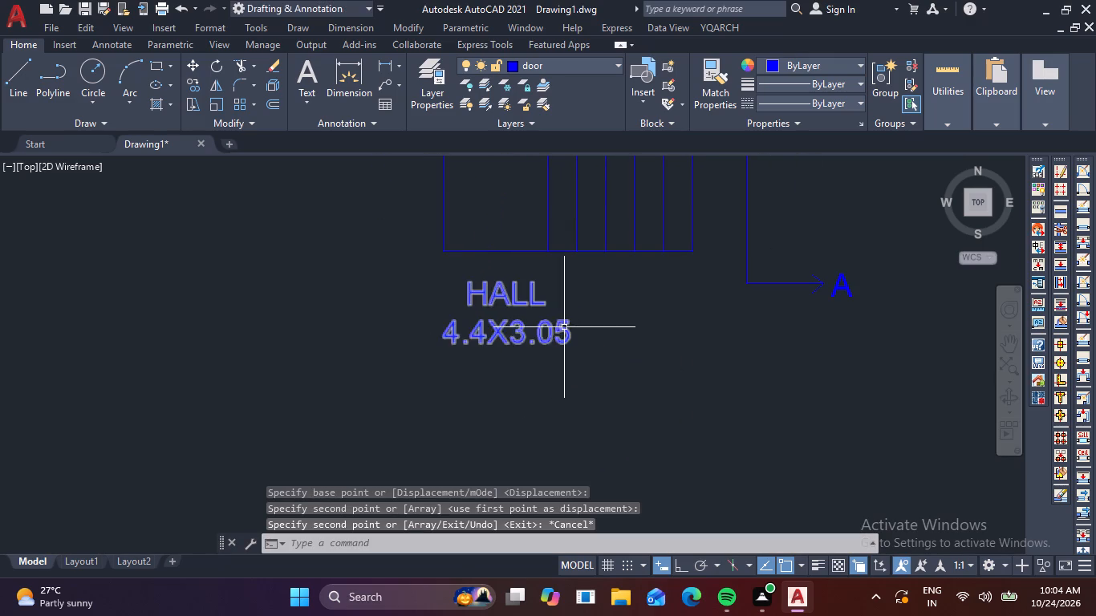
Replace the copied label's text with GROUND FLOOR PLAN and widen its text box so the title fits on one line.
double_click(564, 327)
click(584, 330)
key(BackSpace)
key(BackSpace)
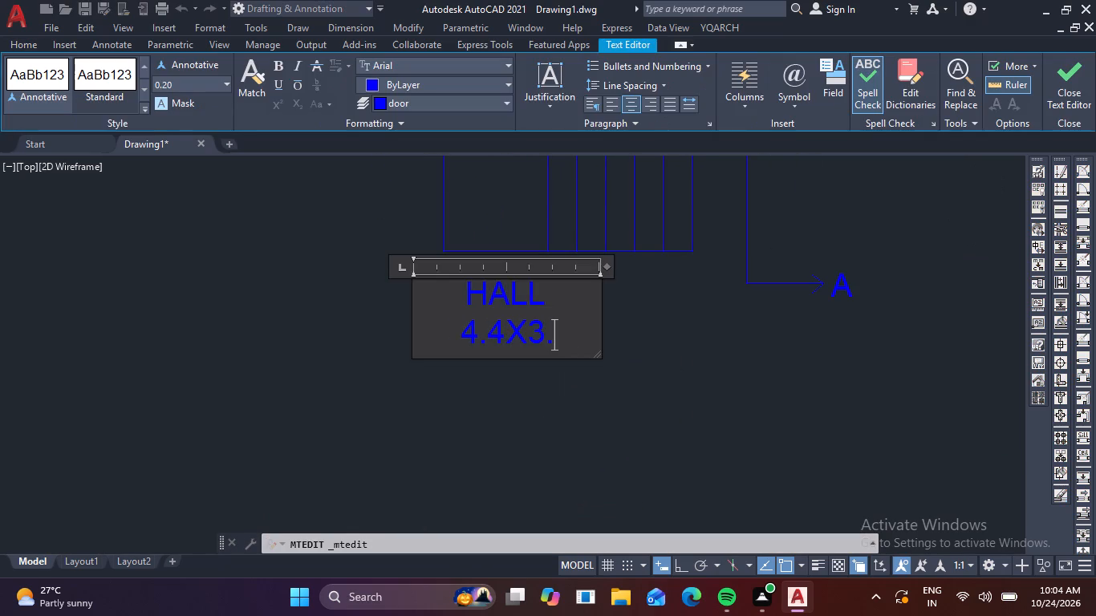
key(BackSpace)
key(BackSpace)
key(BackSpace)
key(BackSpace)
key(BackSpace)
key(BackSpace)
key(BackSpace)
key(BackSpace)
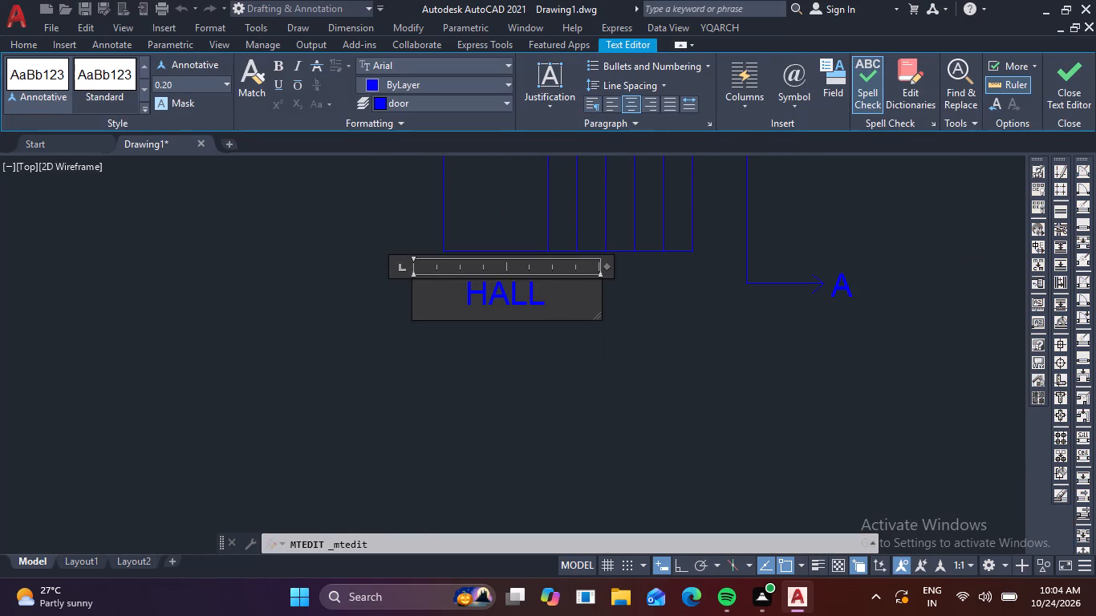
key(BackSpace)
key(BackSpace)
key(BackSpace)
key(BackSpace)
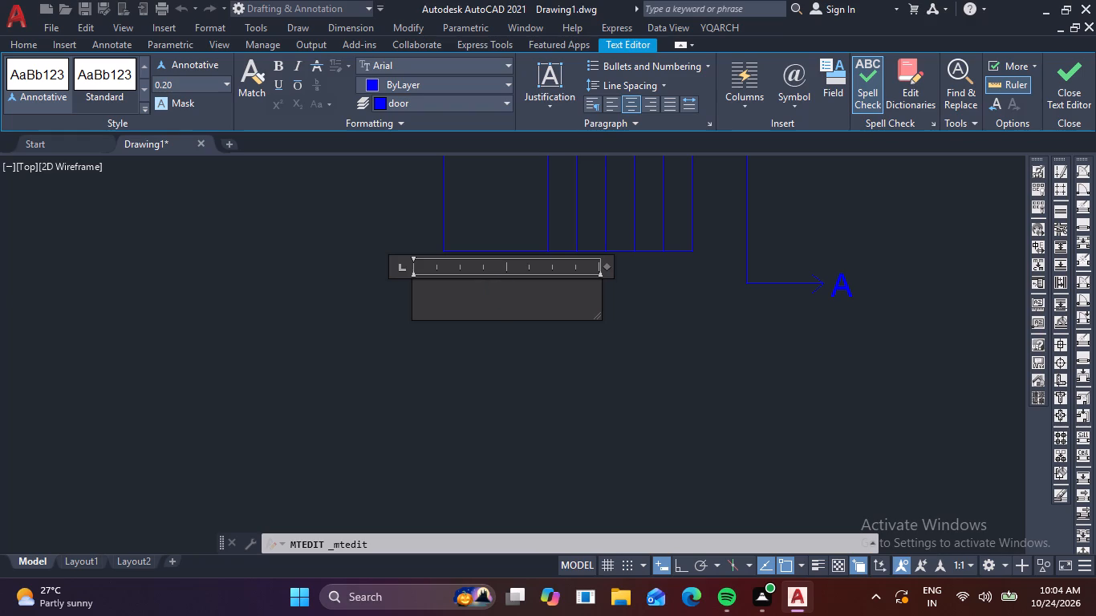
key(g)
text(ROUND)
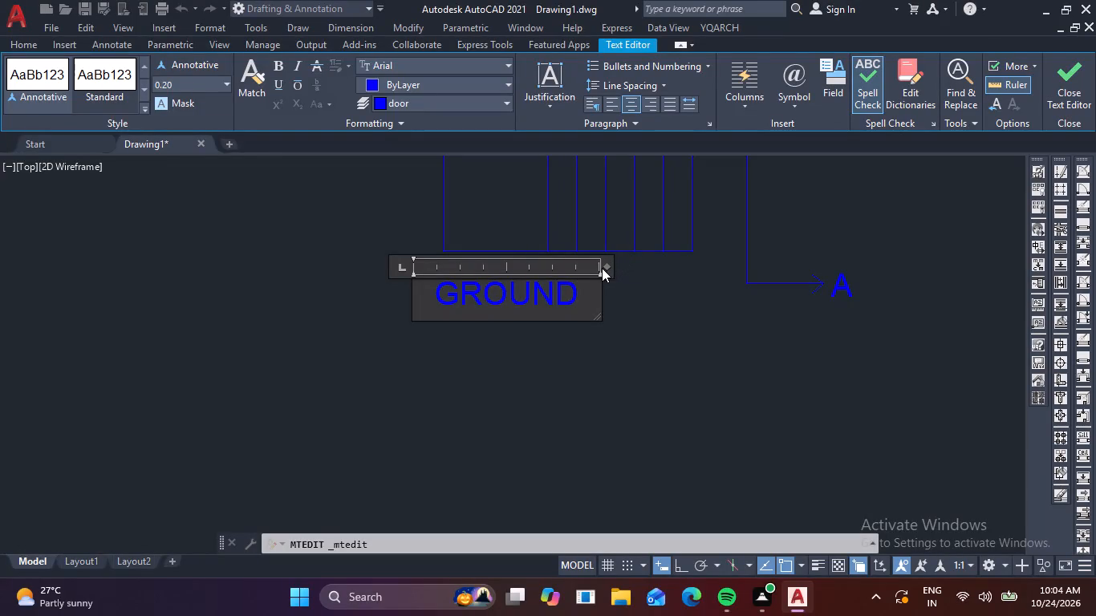
drag(606, 266, 887, 218)
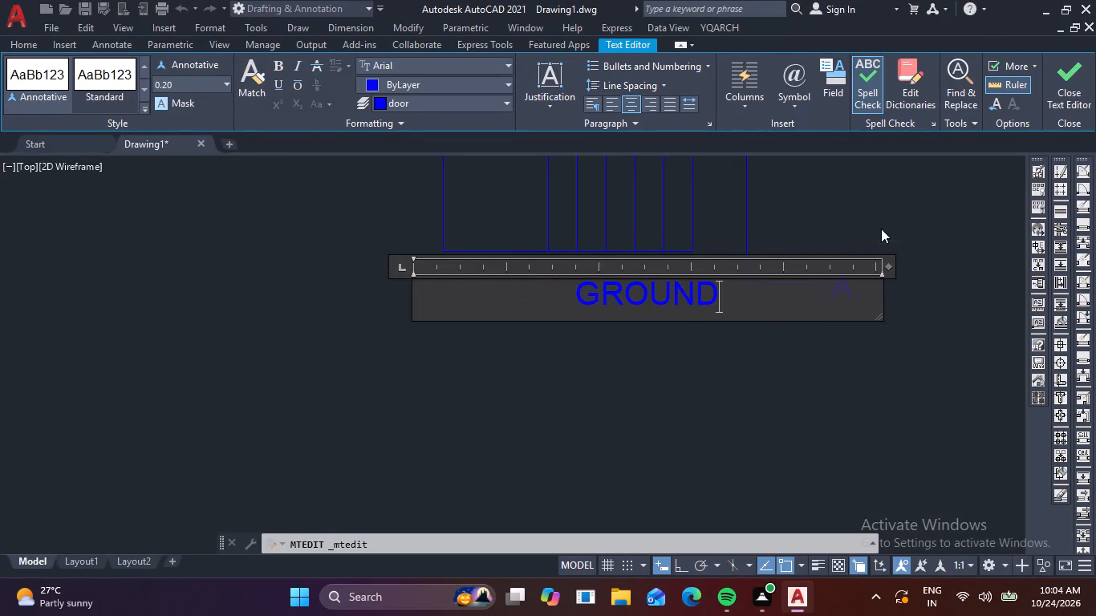
key(space)
text(FLOOR)
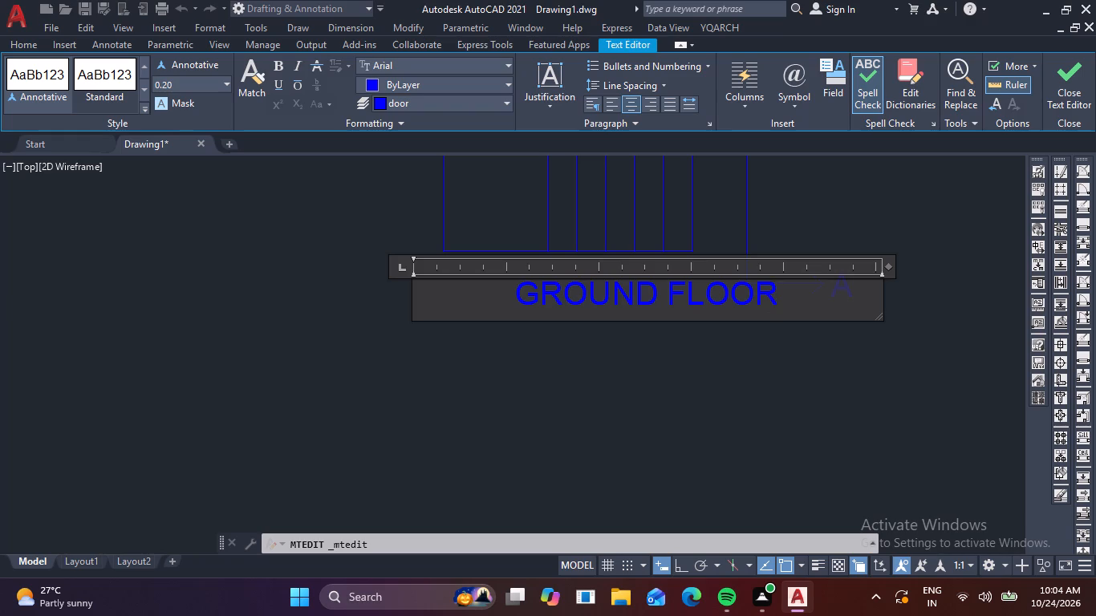
key(space)
text(PLAN)
click(634, 407)
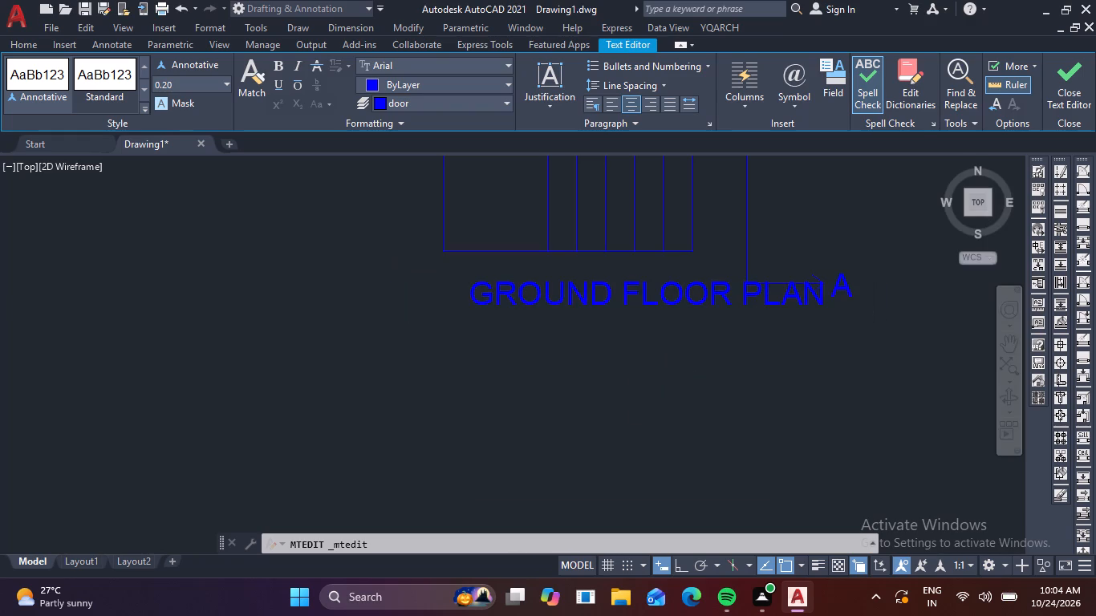
Move the GROUND FLOOR PLAN title clear of the bottom section arrow A, setting it just beneath the entrance steps.
click(549, 293)
text(M)
key(space)
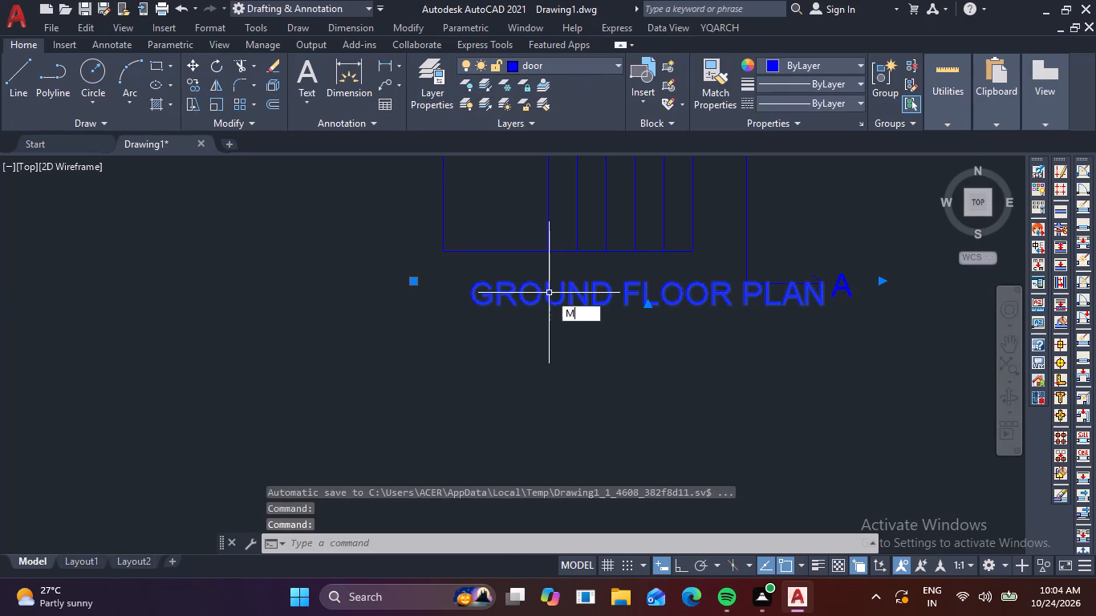
click(549, 293)
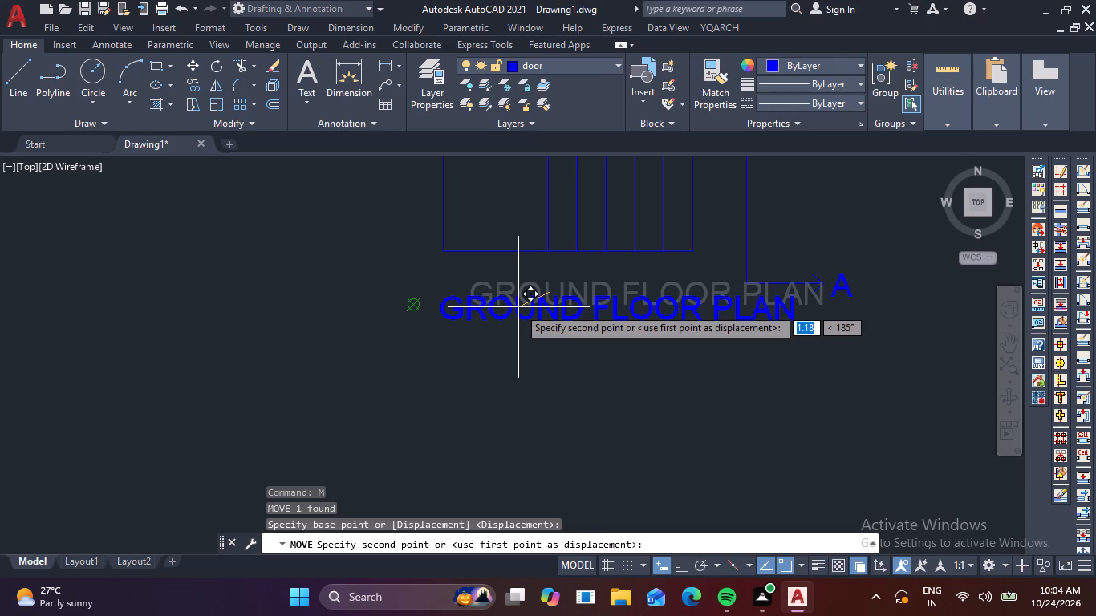
click(518, 307)
click(517, 308)
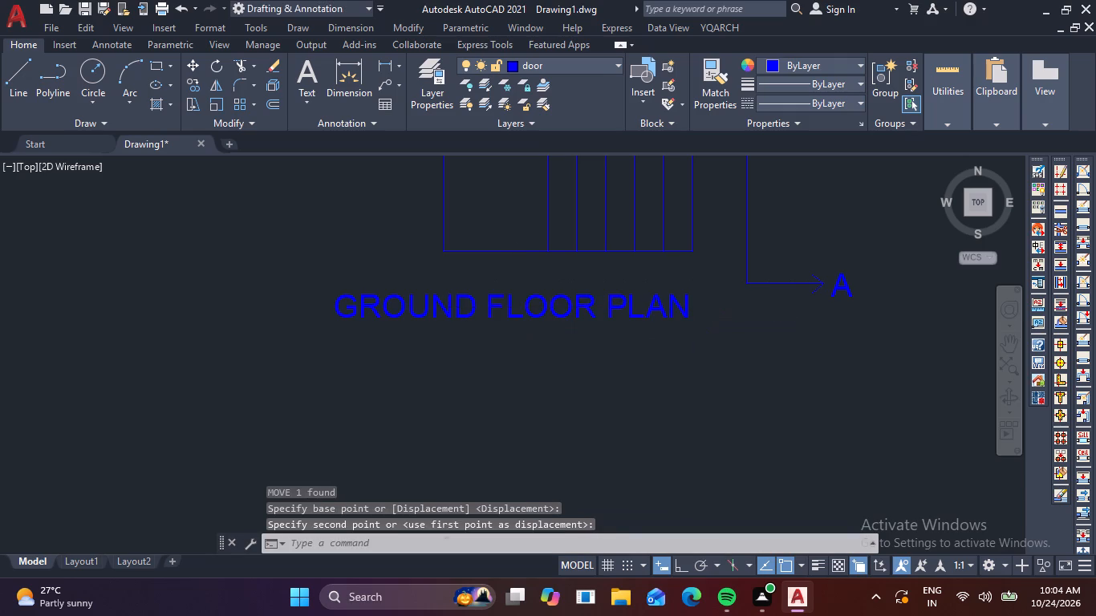
click(497, 315)
text(M)
key(space)
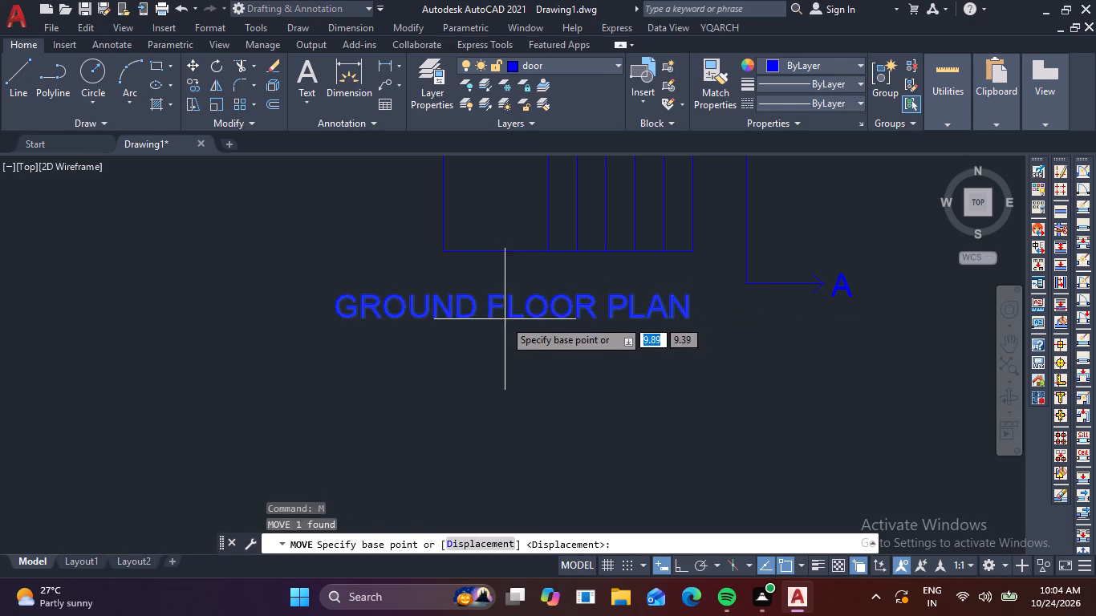
scroll(452, 310, up, 2)
click(461, 311)
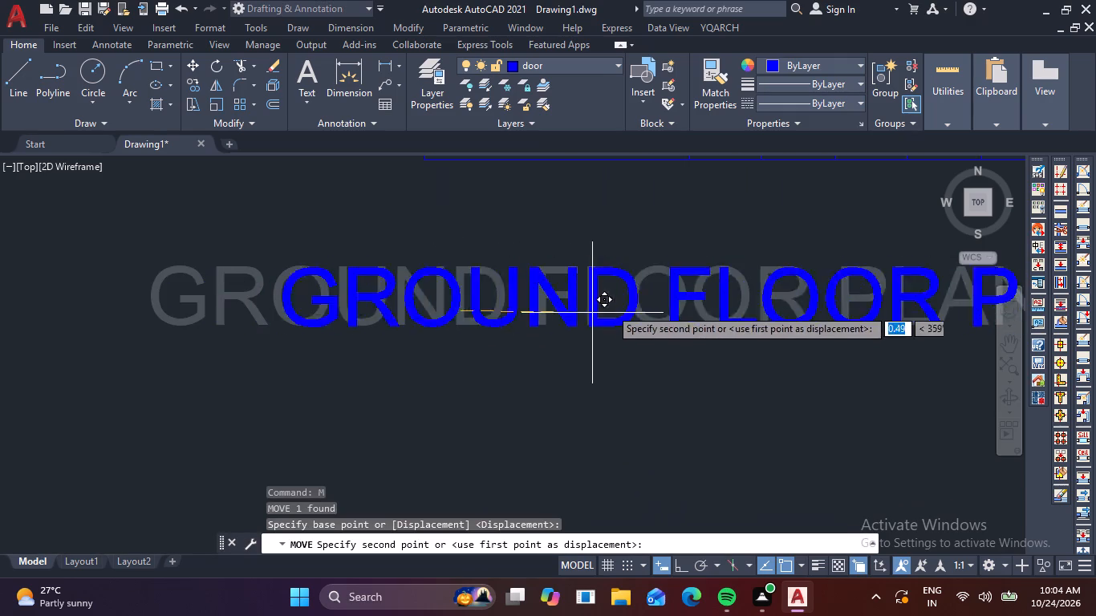
scroll(682, 297, down, 1)
middle_drag(681, 311, 504, 311)
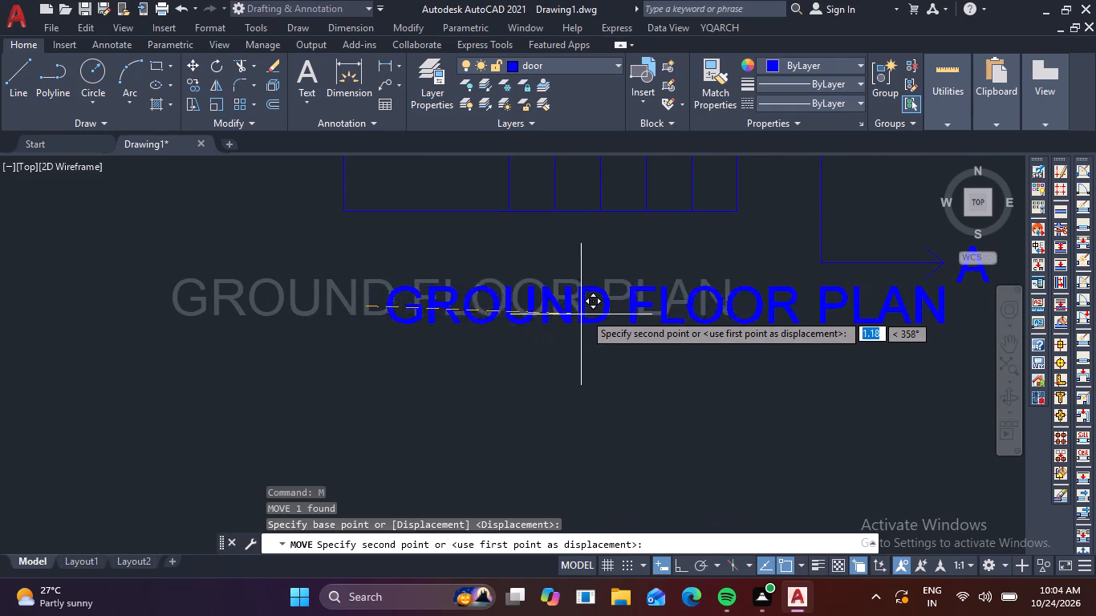
click(523, 316)
Move the GROUND FLOOR PLAN title further down, leaving a wider gap below the entrance steps and section arrow A.
scroll(523, 316, down, 3)
scroll(601, 318, down, 1)
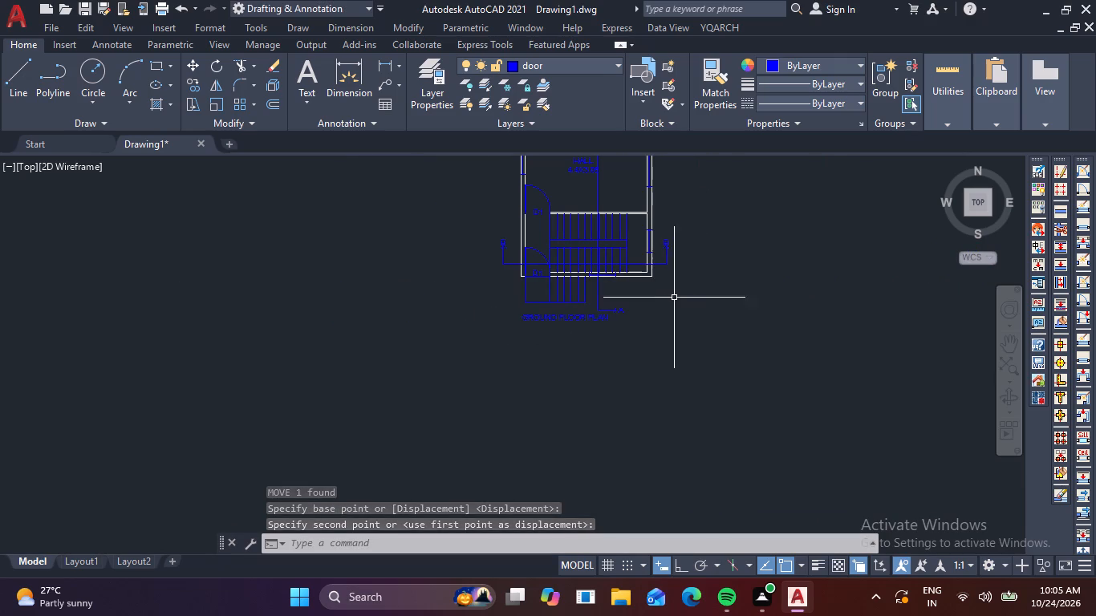
middle_drag(678, 295, 667, 412)
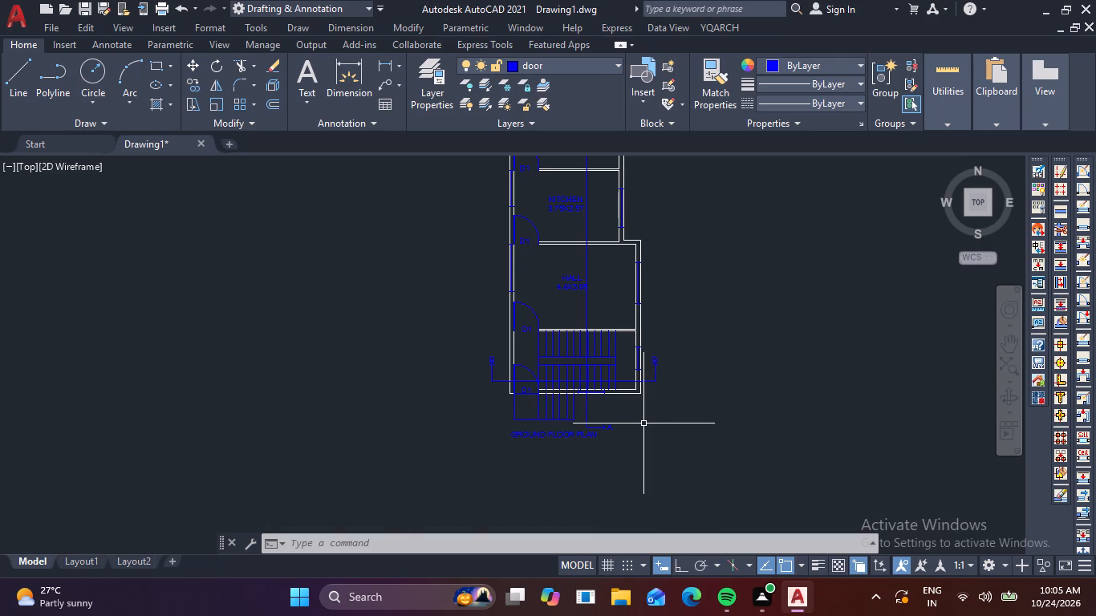
scroll(546, 388, up, 4)
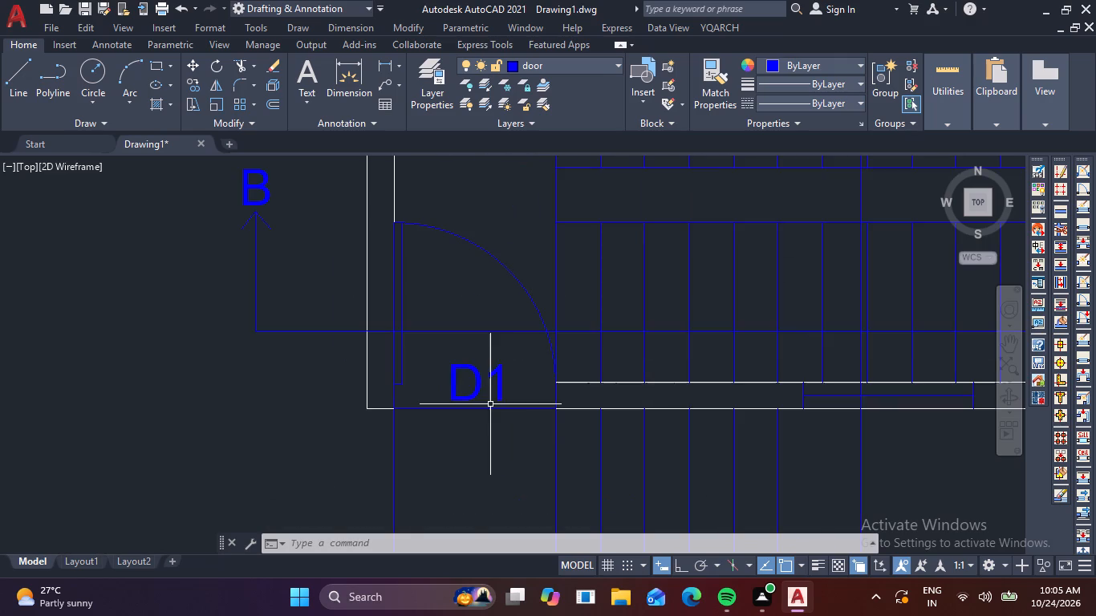
scroll(497, 418, down, 1)
middle_drag(518, 443, 543, 332)
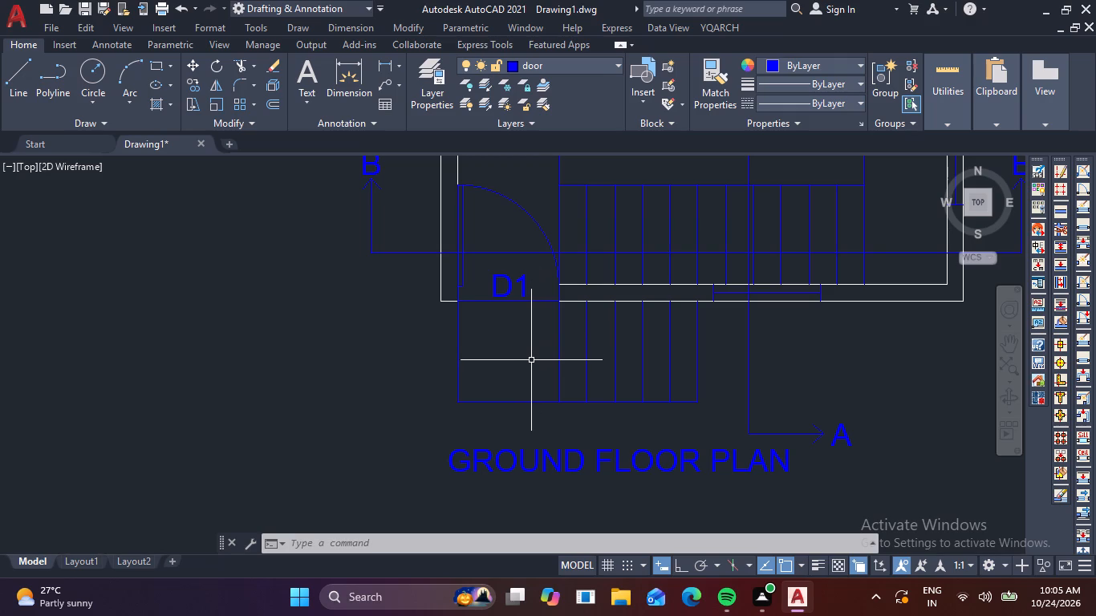
middle_drag(587, 456, 542, 327)
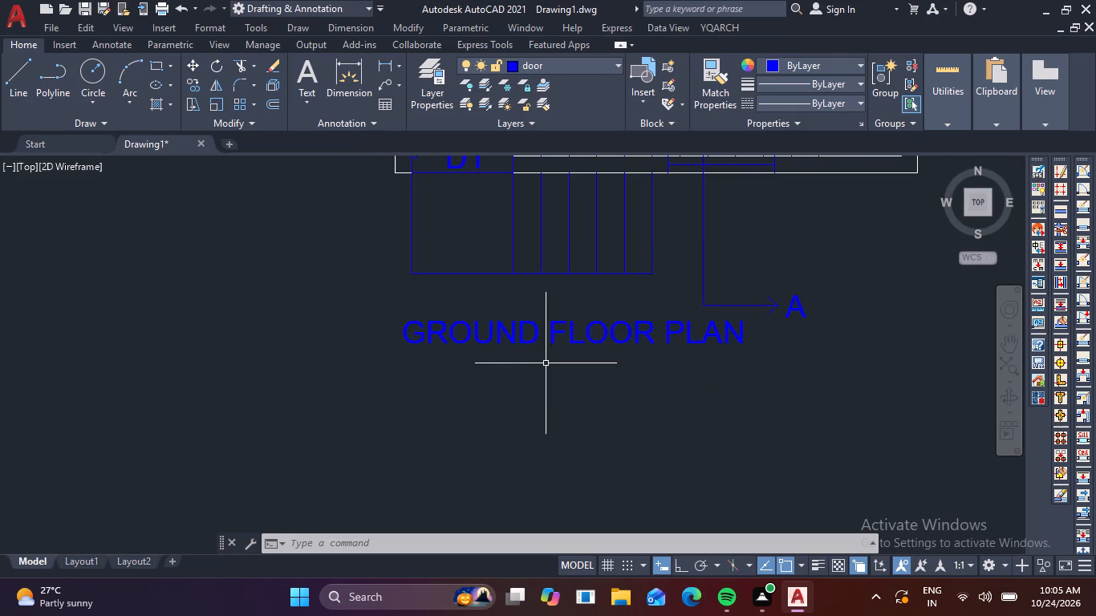
click(528, 349)
click(491, 339)
key(m)
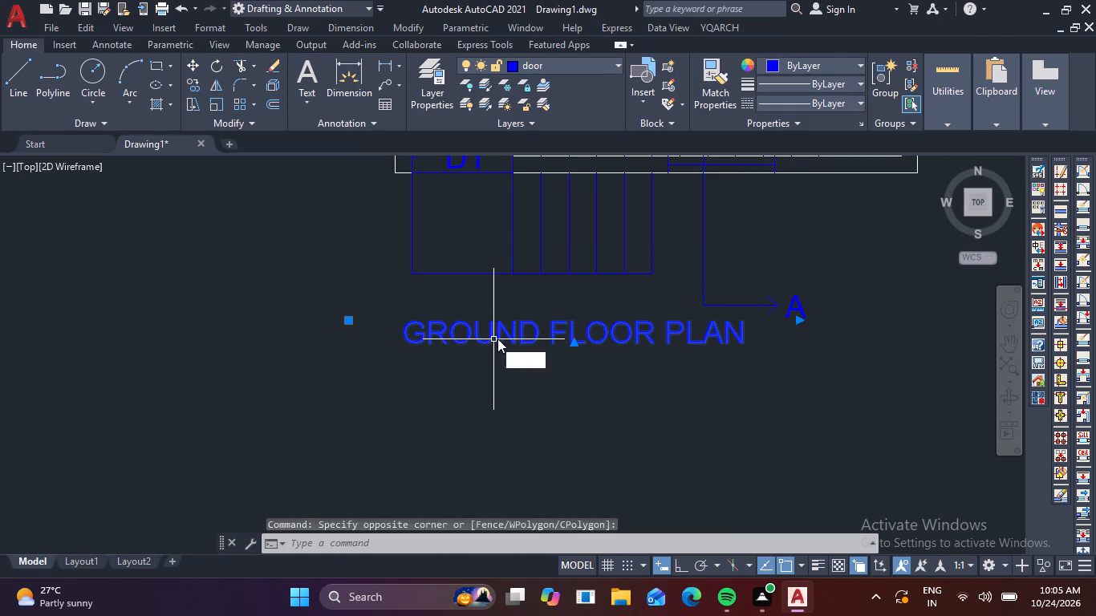
key(space)
click(572, 335)
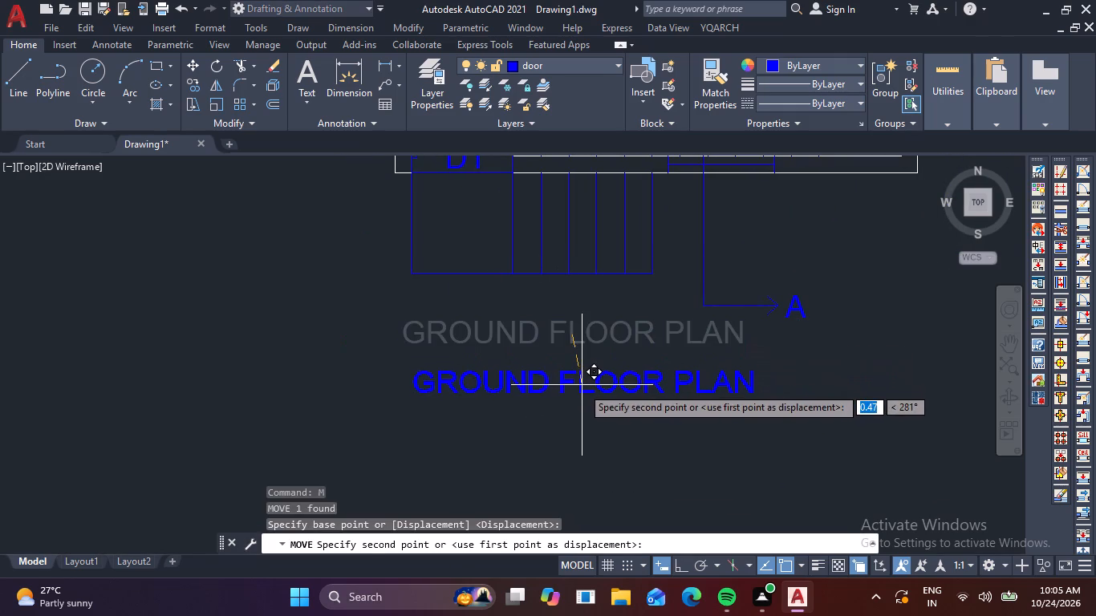
click(574, 400)
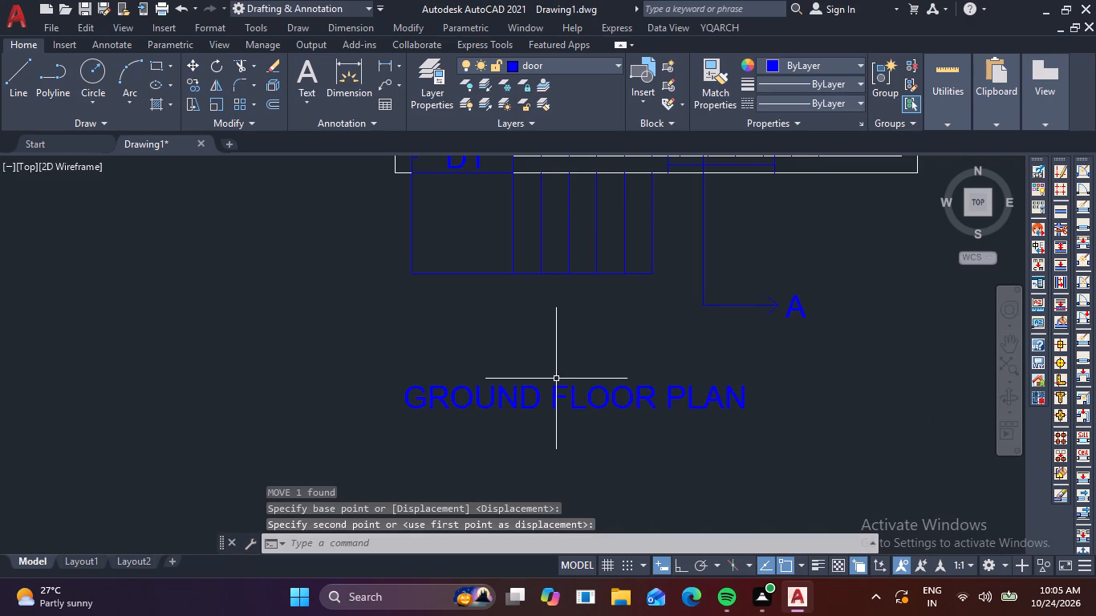
Set the Standard dimension style's linear precision to 0.00 and make that style current.
text(D)
key(space)
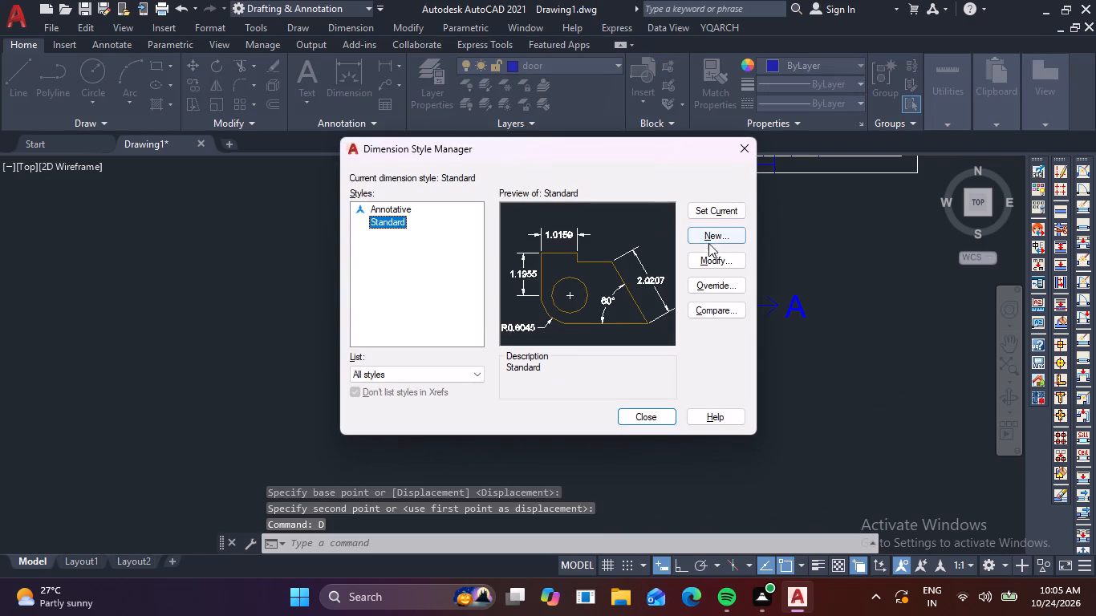
click(712, 262)
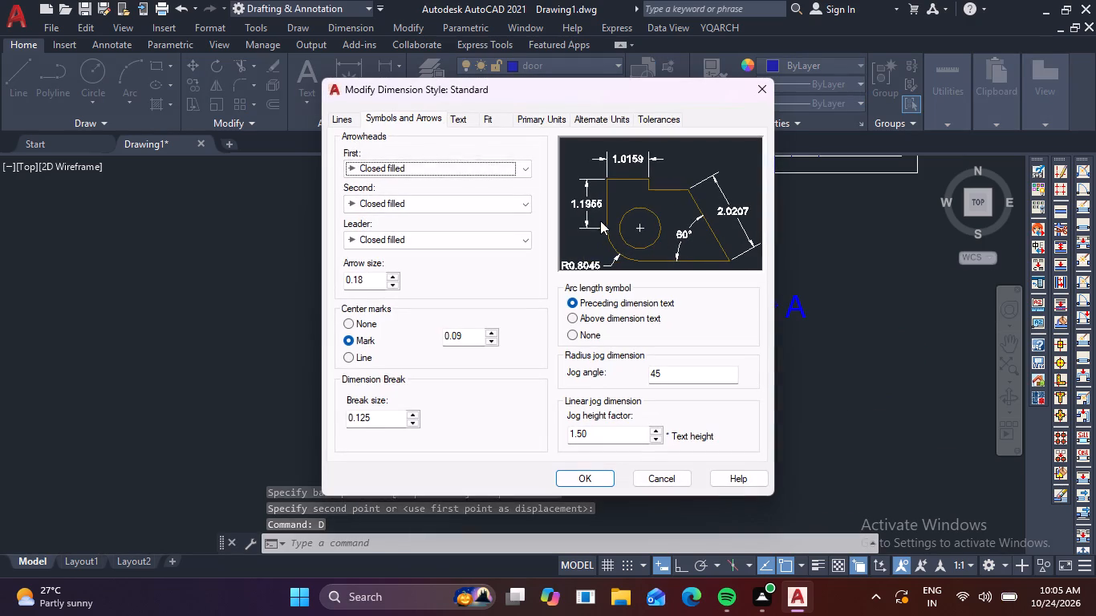
click(536, 122)
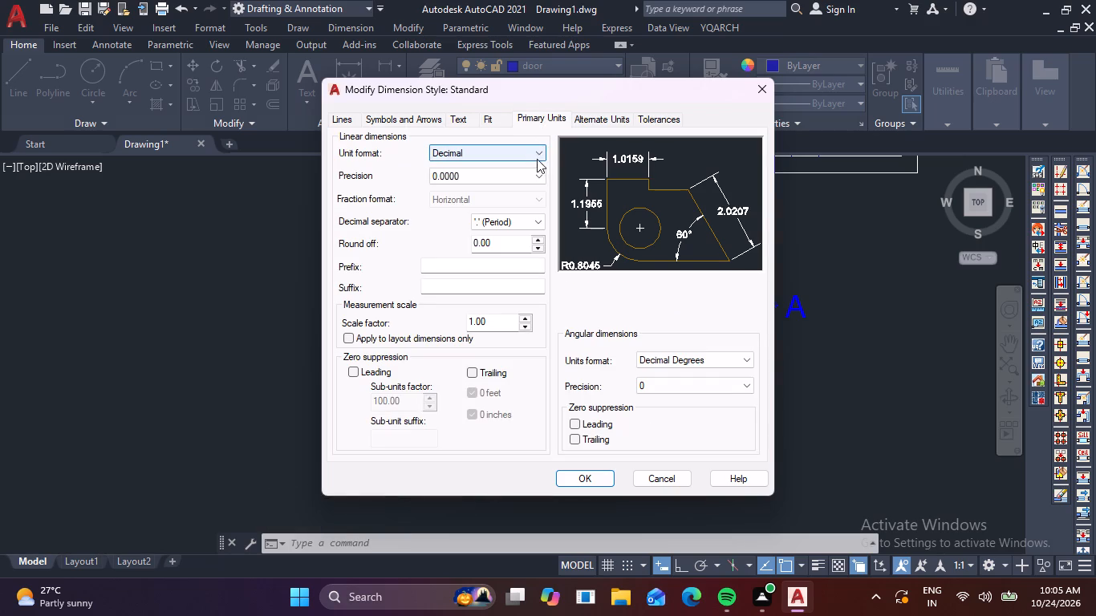
click(538, 169)
click(525, 216)
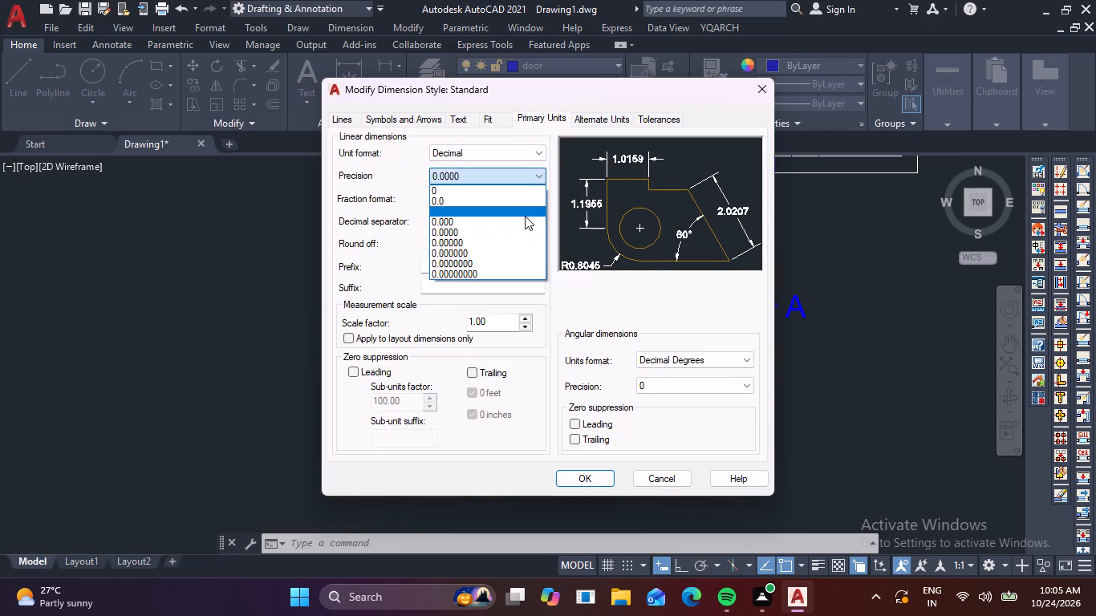
click(464, 115)
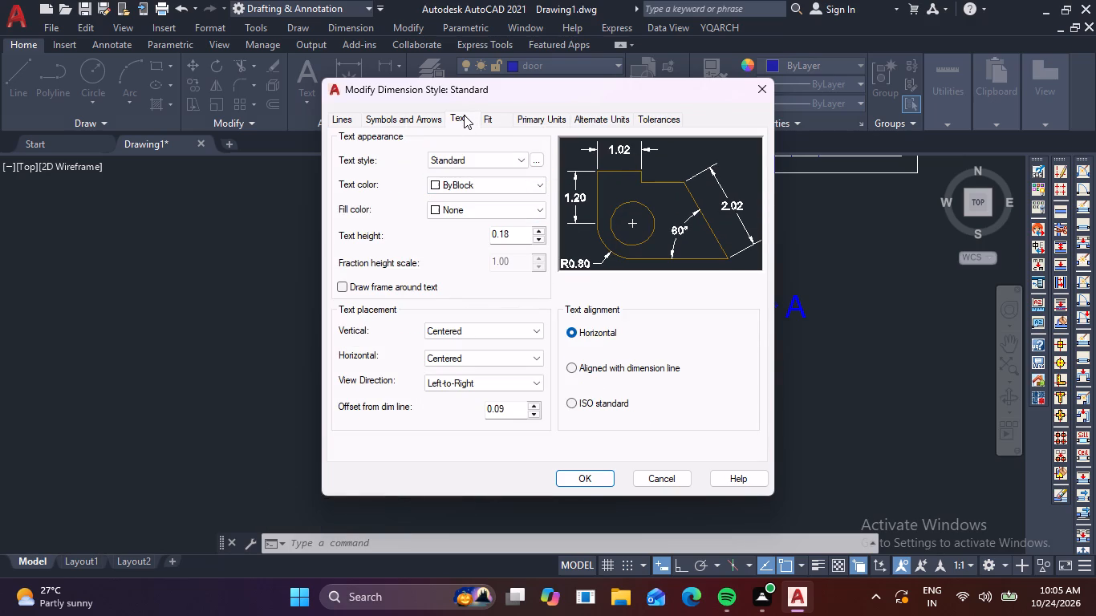
click(574, 477)
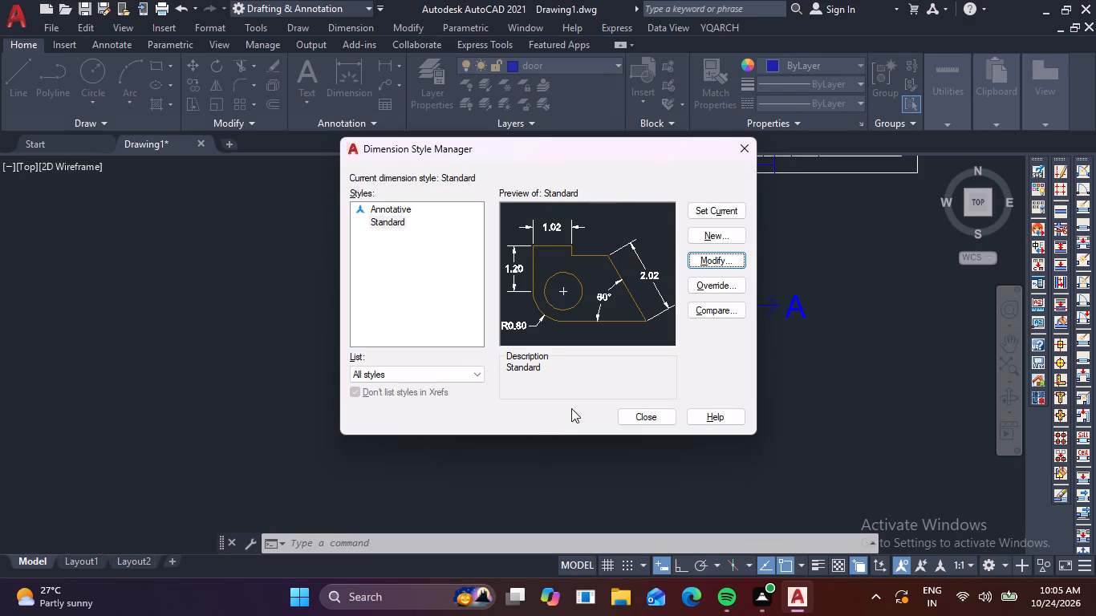
click(714, 211)
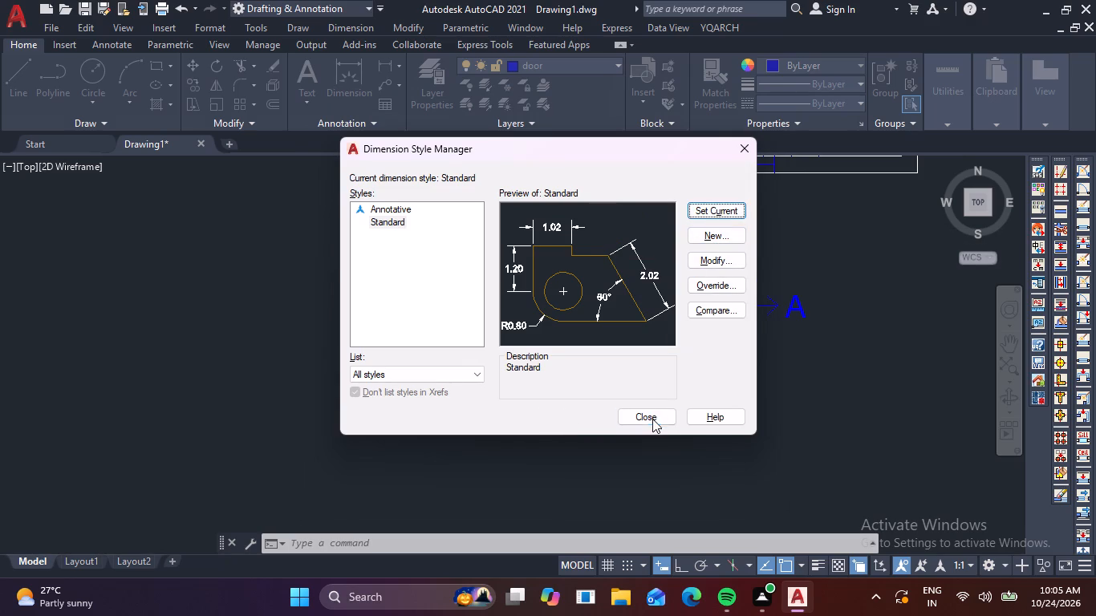
click(652, 419)
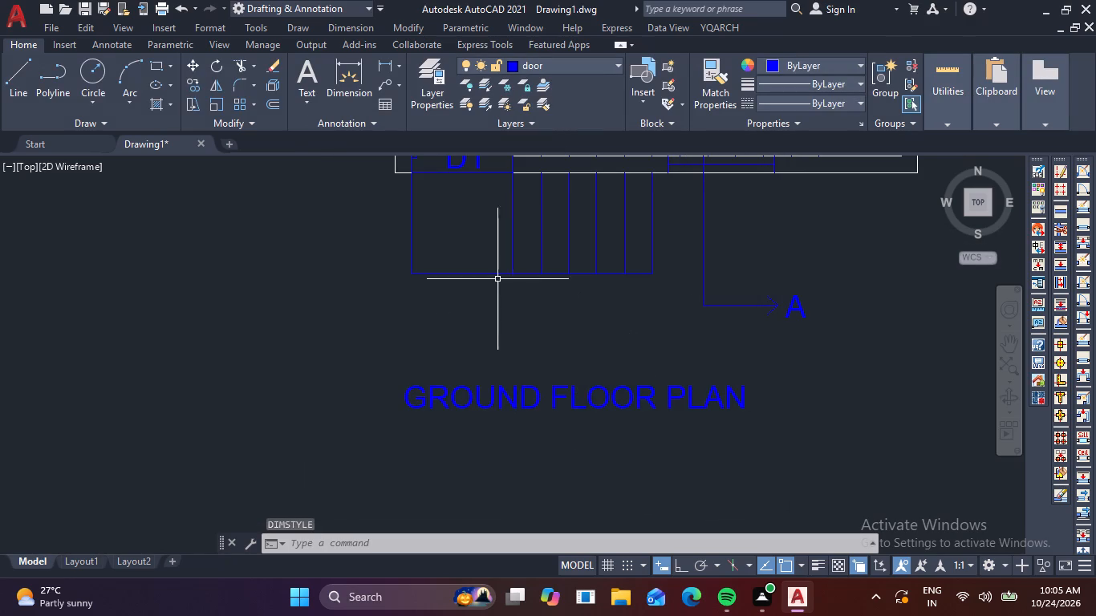
Add a linear dimension across the full width of the bottom outer wall, placed between section arrow A and the title.
middle_drag(497, 279, 479, 325)
key(space)
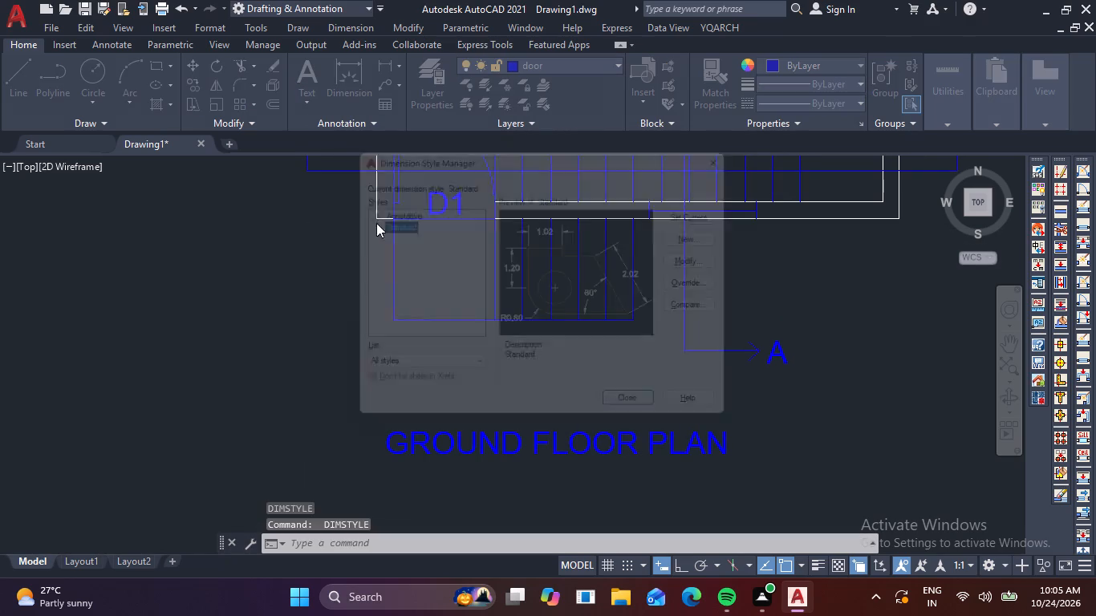
click(736, 147)
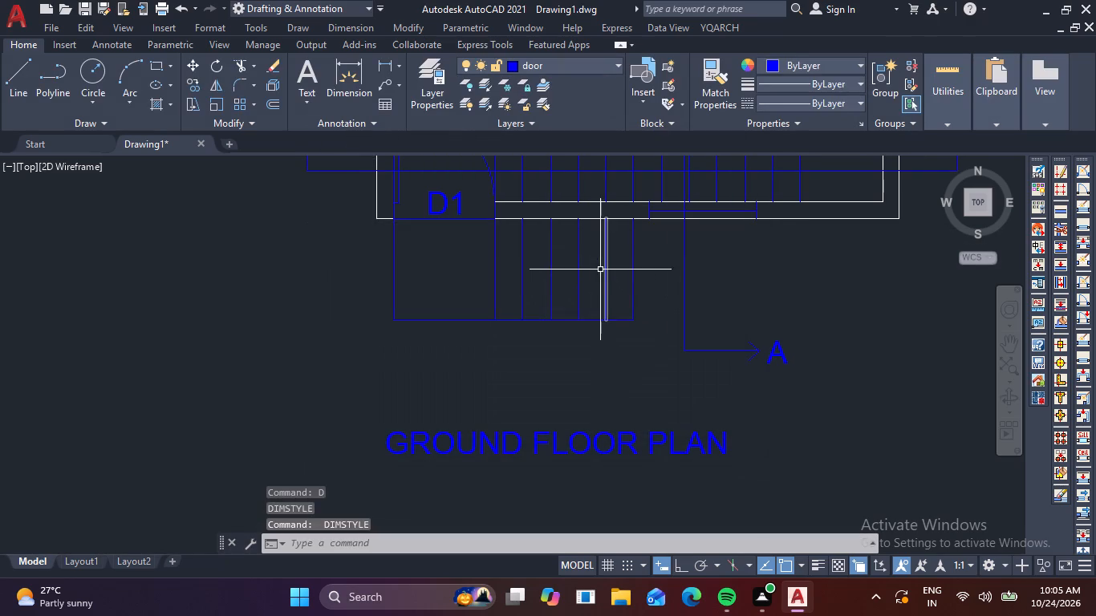
text(DLI)
key(space)
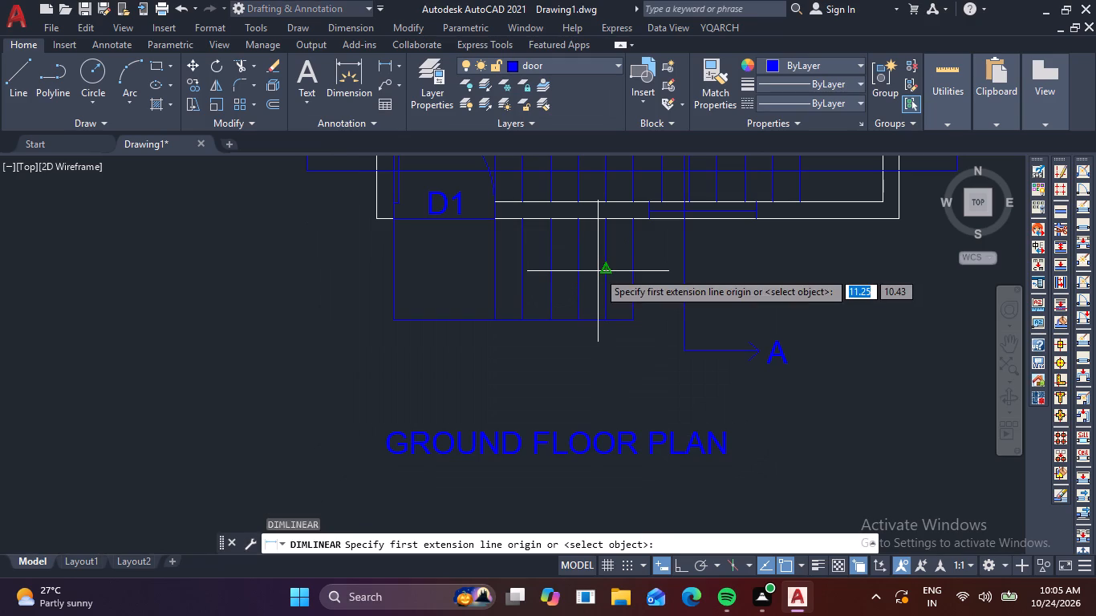
click(373, 220)
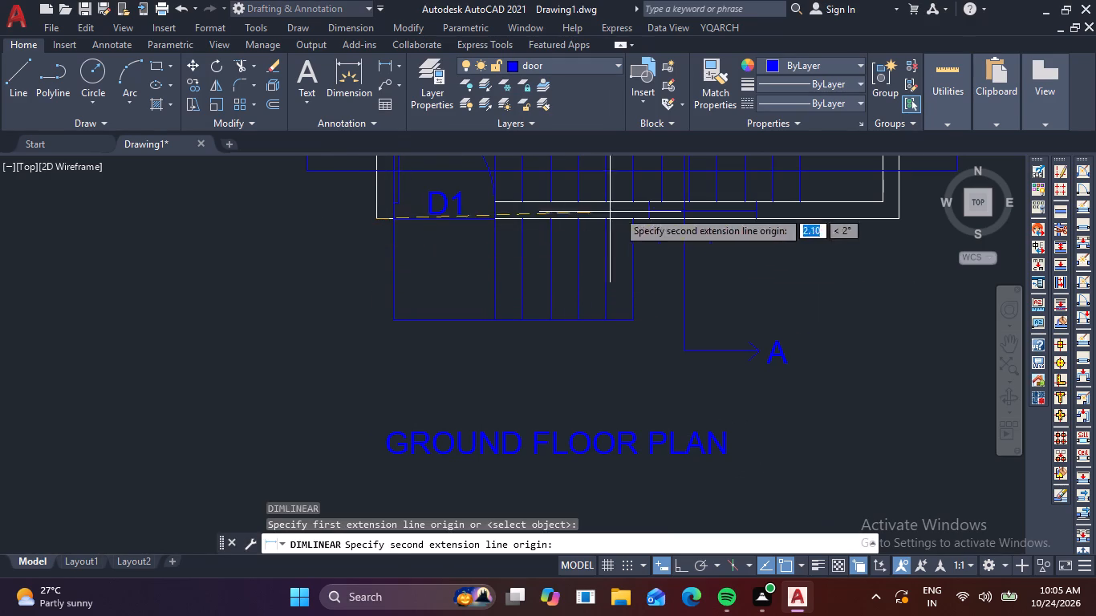
click(903, 217)
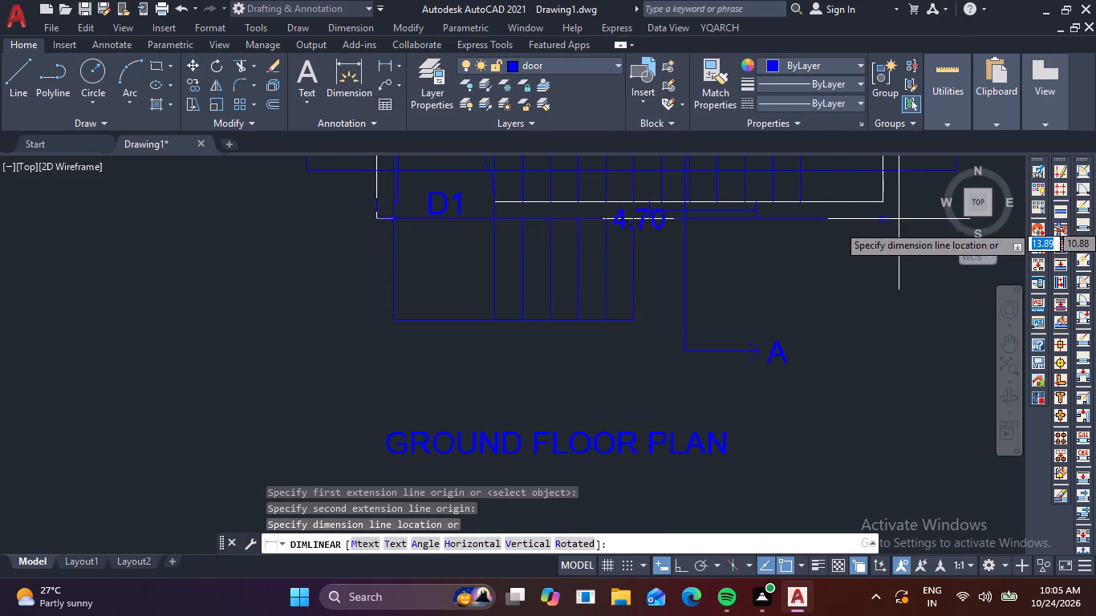
click(851, 393)
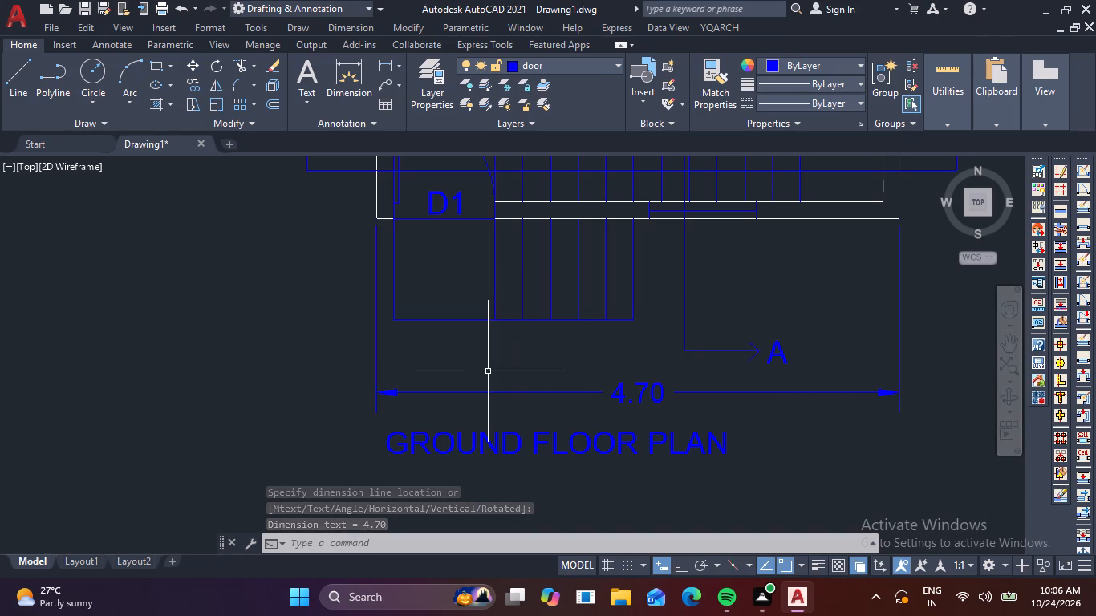
Copy the entrance door's D1 label to just below the entrance landing, above the left end of the overall width dimension.
scroll(461, 274, down, 1)
middle_drag(457, 314, 439, 412)
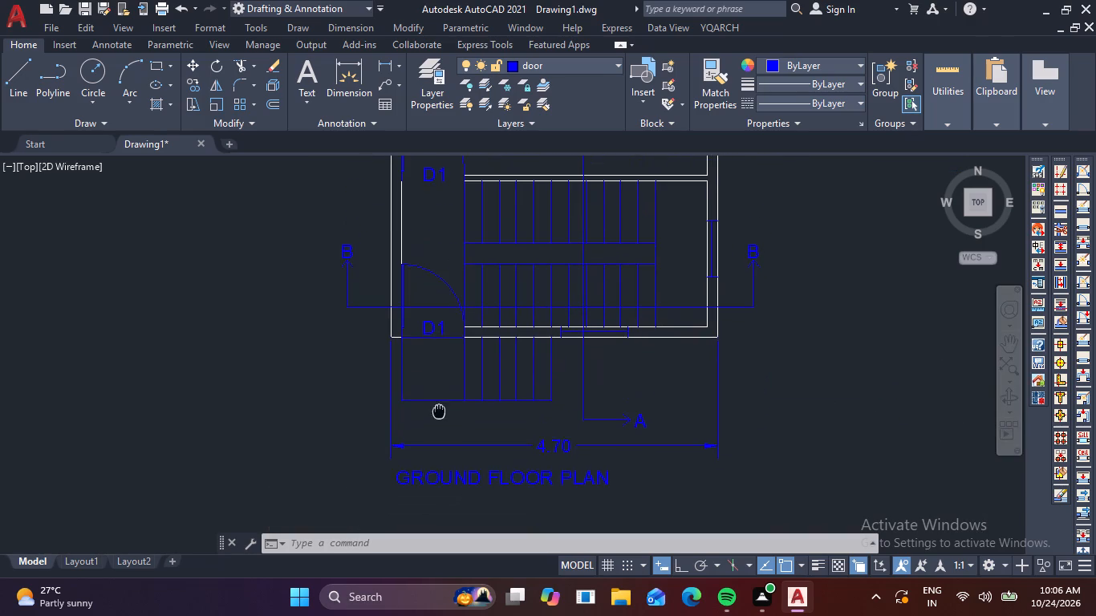
middle_drag(439, 412, 439, 413)
middle_drag(454, 374, 453, 412)
scroll(443, 395, up, 1)
middle_drag(443, 390, 443, 387)
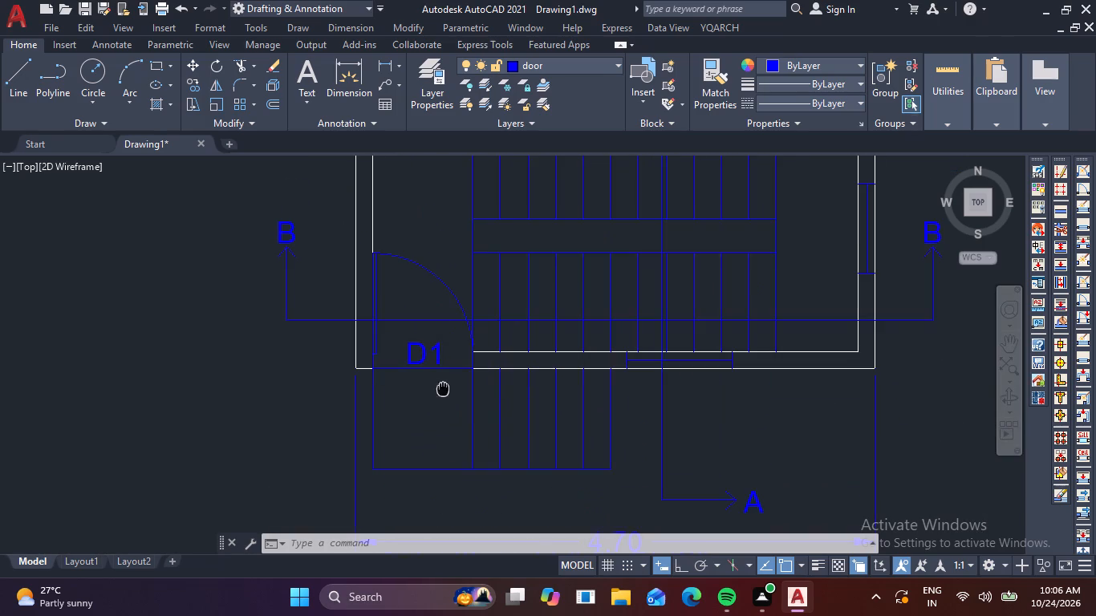
middle_drag(443, 387, 465, 301)
click(431, 266)
text(CO)
key(space)
scroll(431, 266, up, 1)
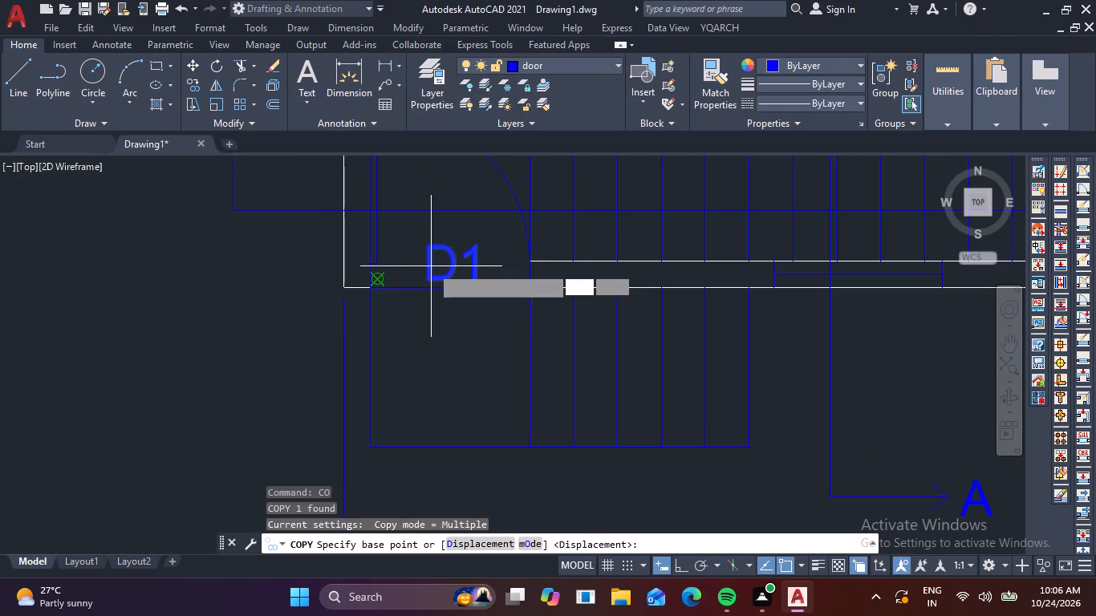
click(431, 266)
middle_drag(389, 438, 358, 257)
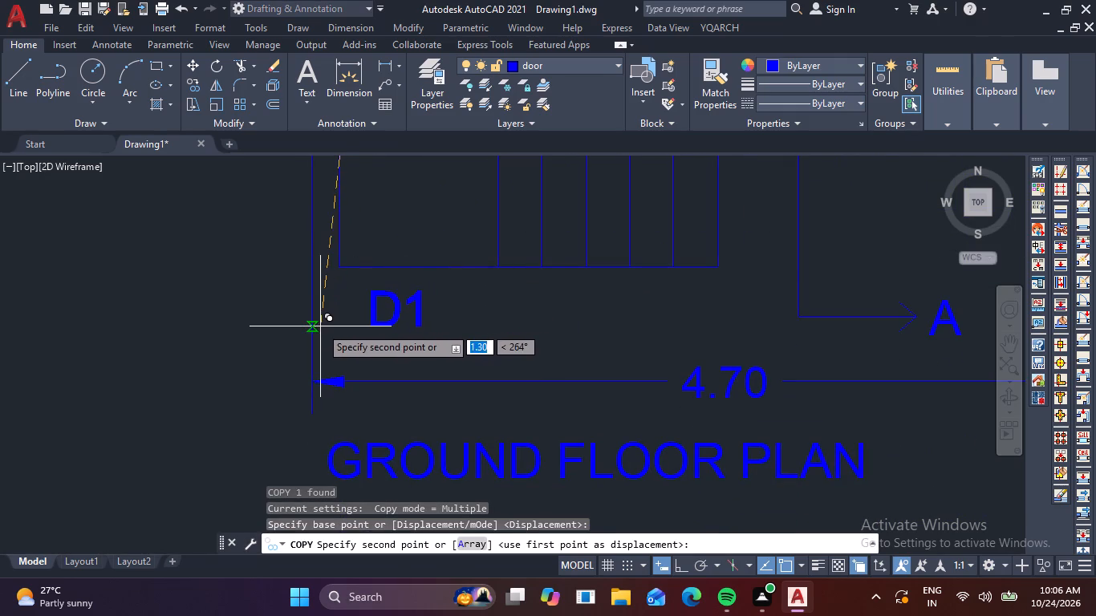
click(304, 322)
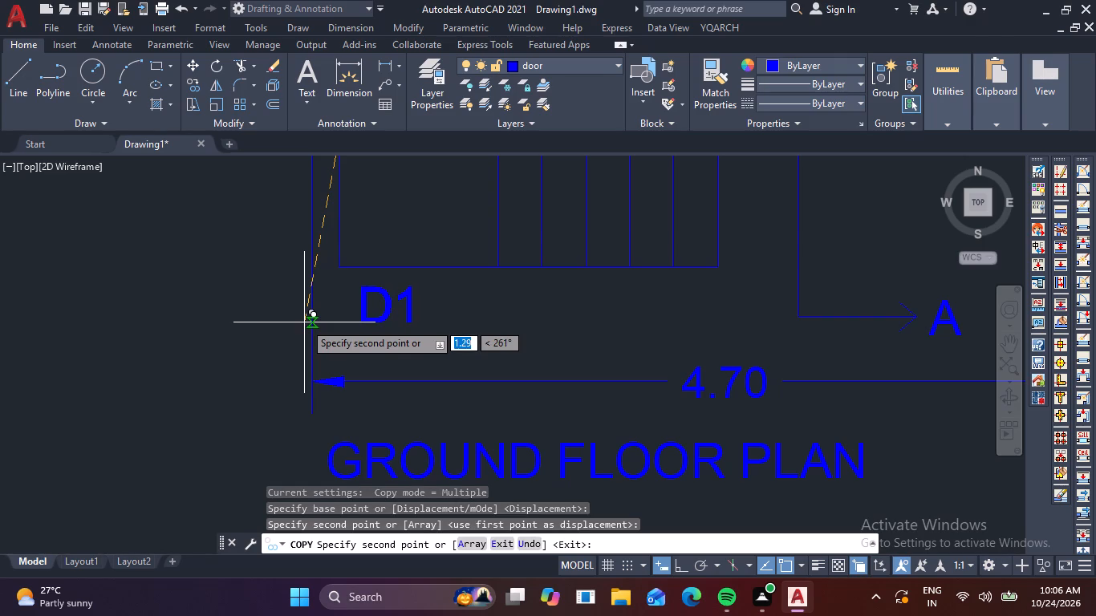
key(Escape)
Change the copied D1 label below the entrance landing to read ENT.
double_click(365, 321)
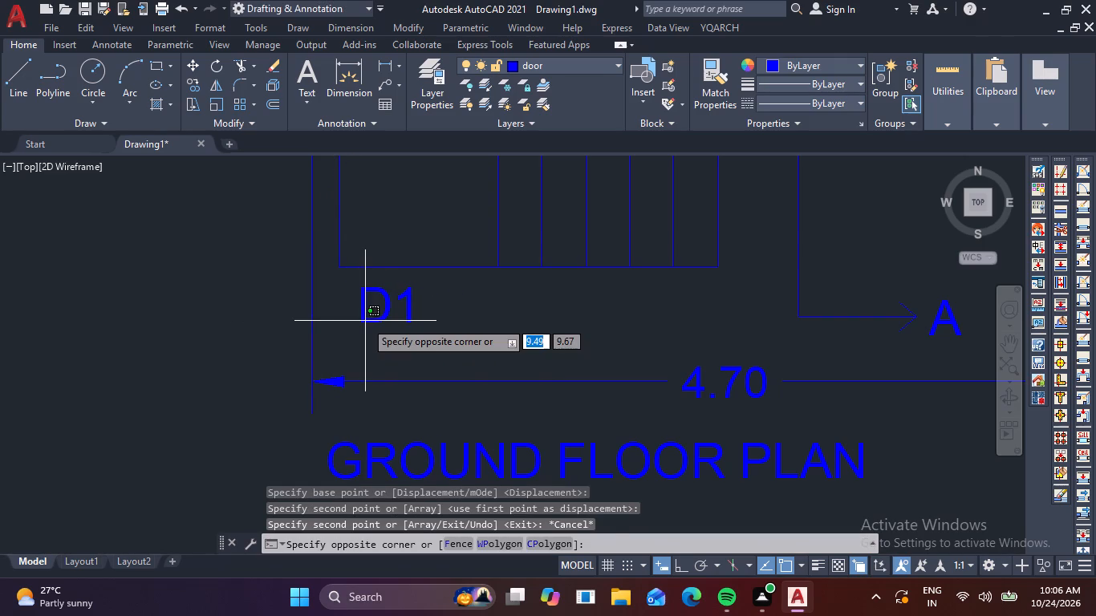
triple_click(384, 318)
click(435, 306)
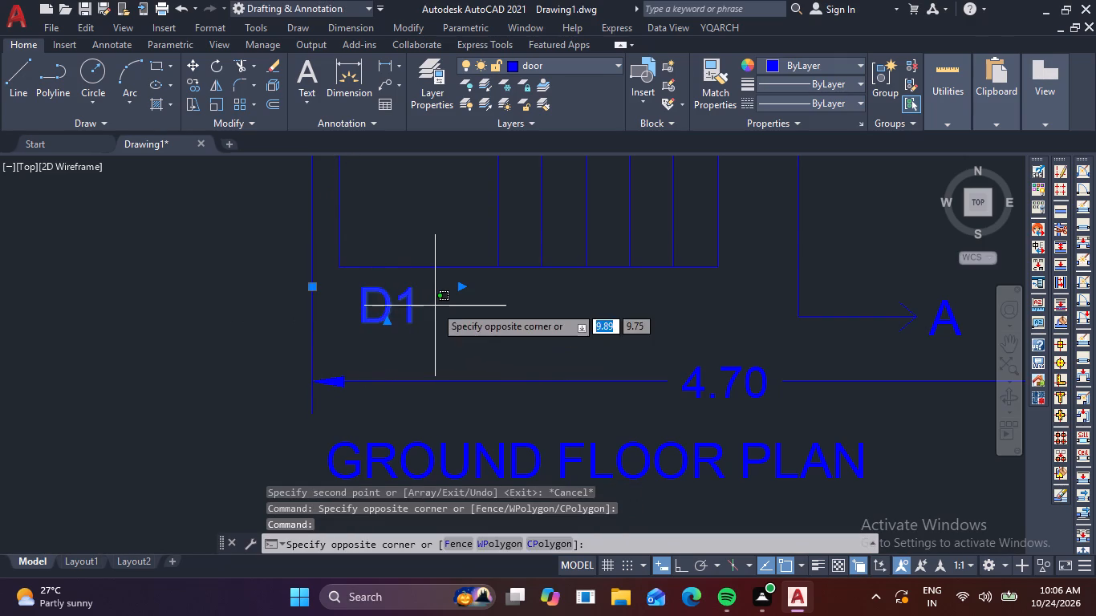
click(396, 295)
double_click(407, 298)
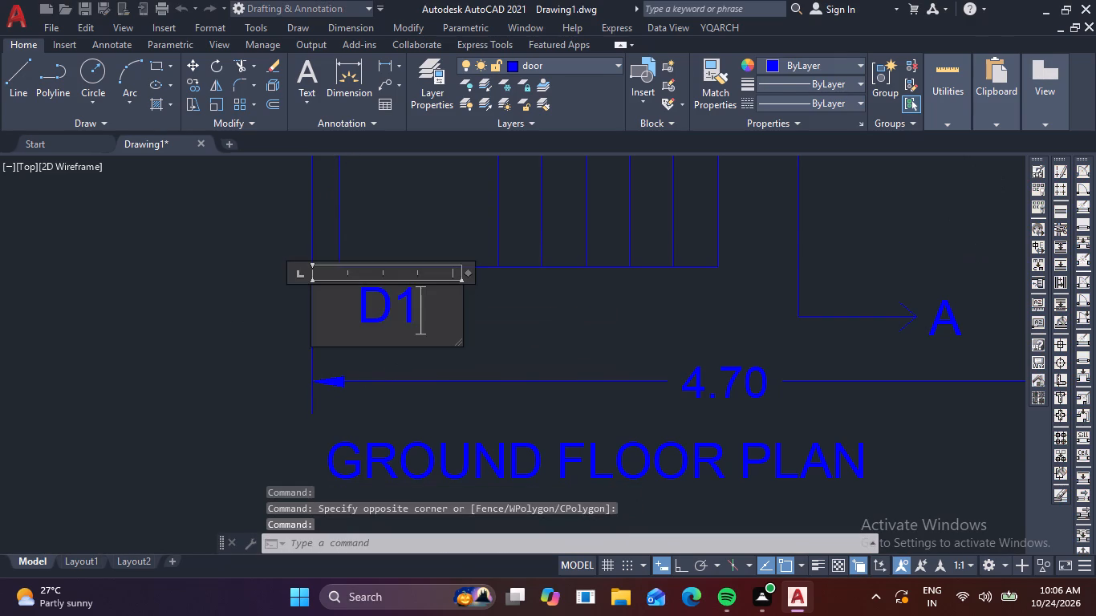
key(BackSpace)
key(BackSpace)
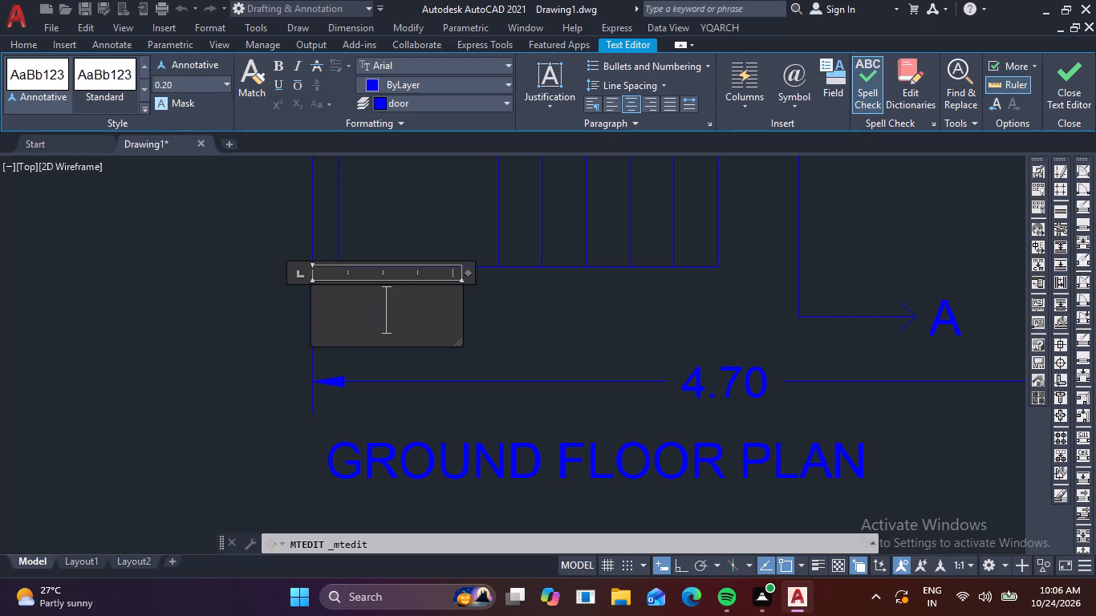
text(EN)
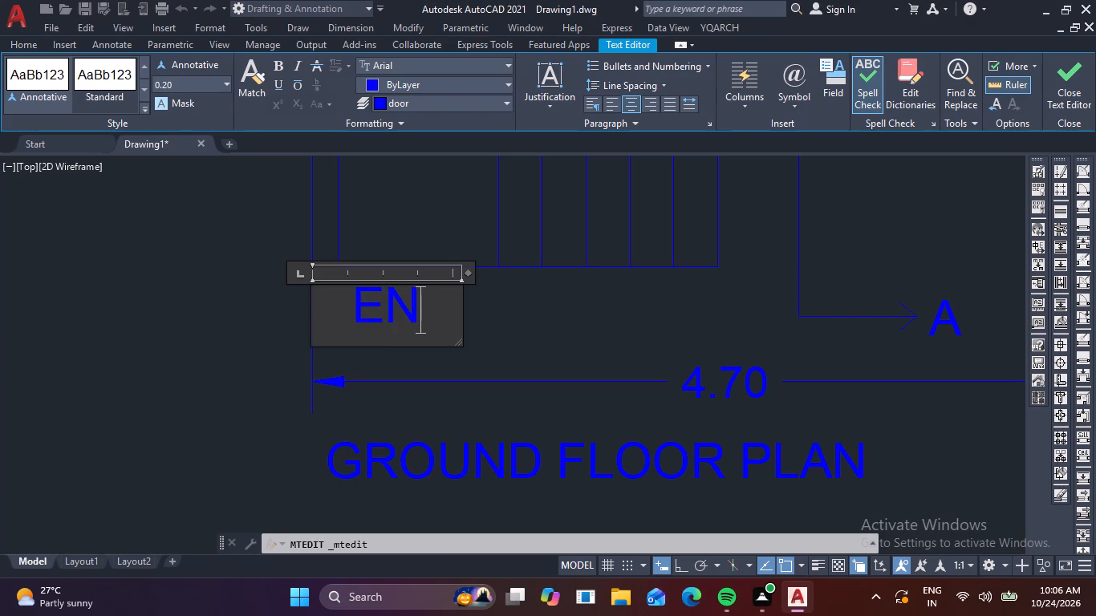
key(t)
click(405, 191)
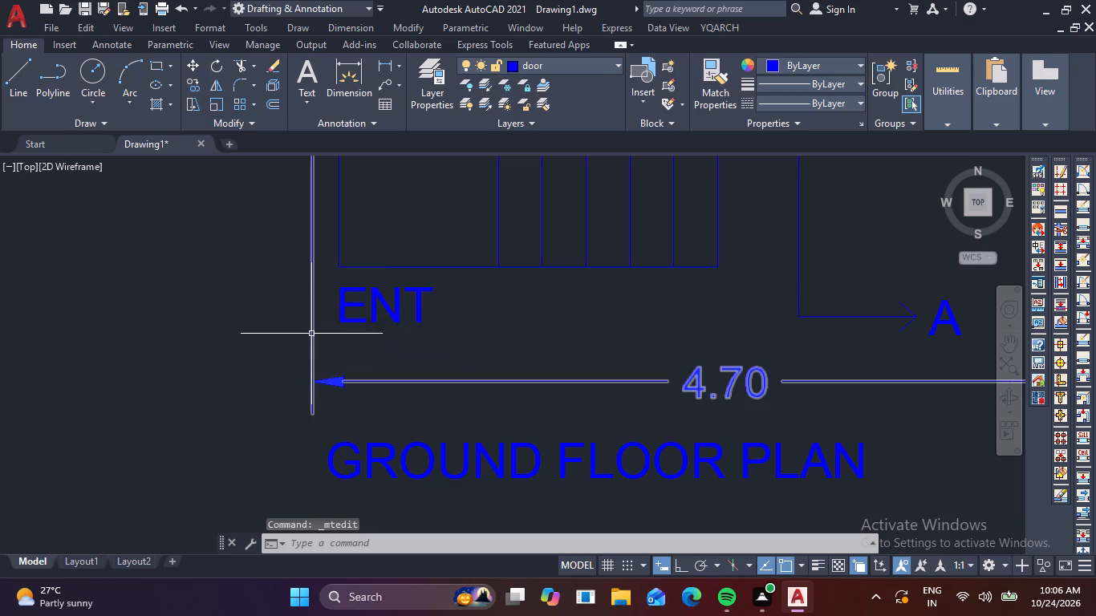
Move the ENT label about 0.14 m to the right, keeping it just below the entrance landing.
click(432, 315)
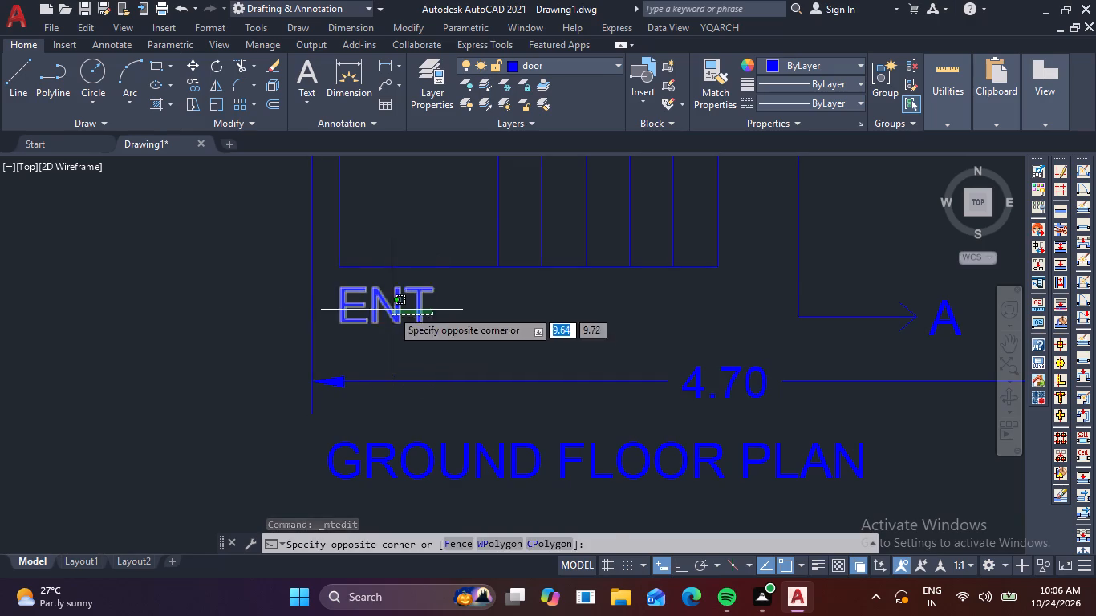
click(392, 310)
text(M)
key(space)
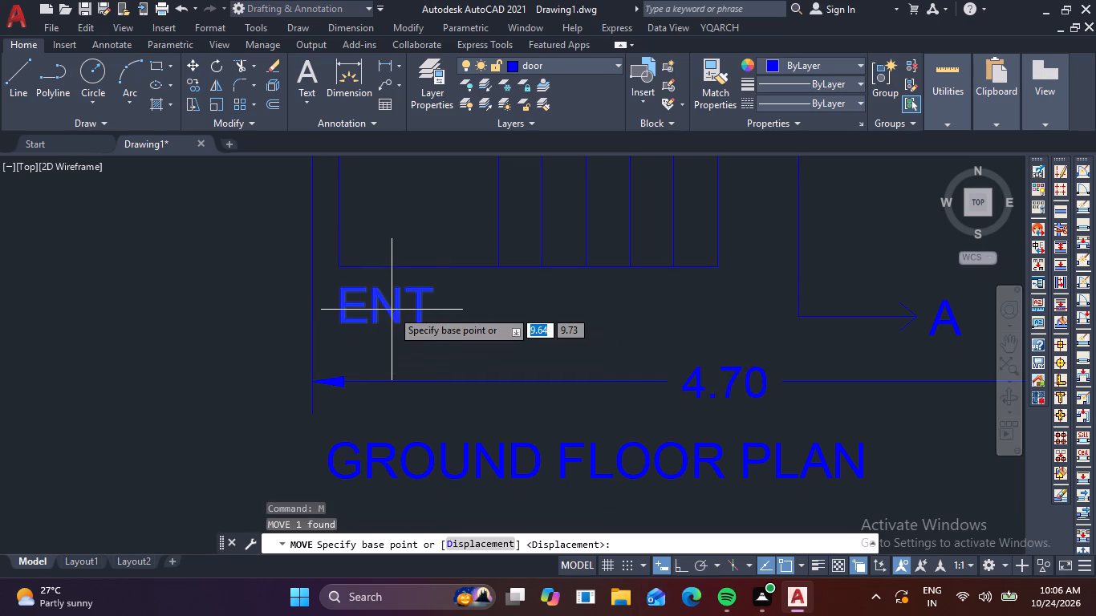
click(392, 310)
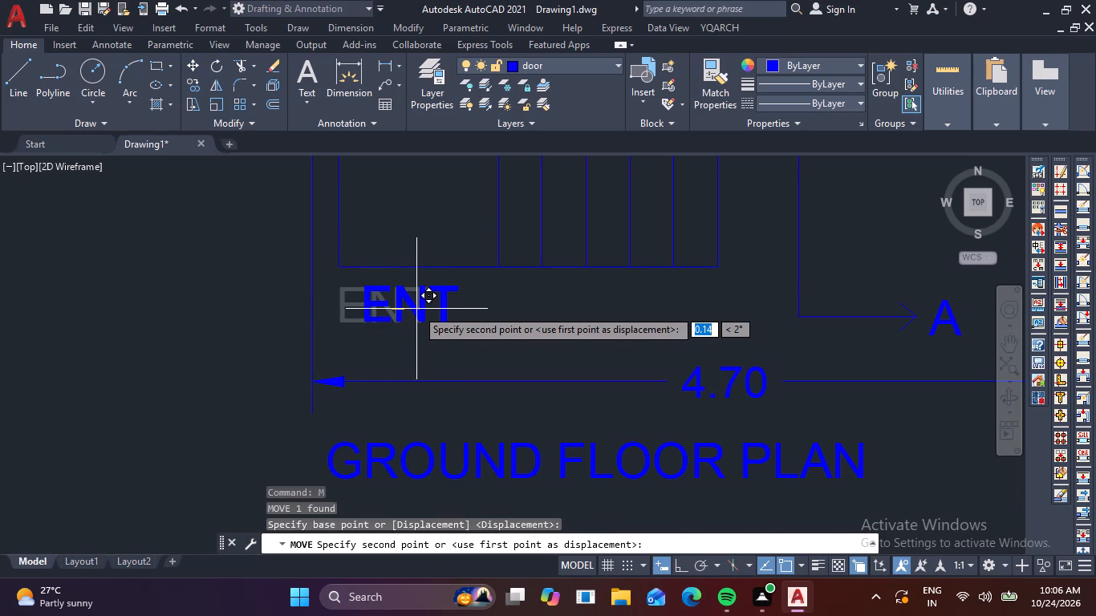
scroll(416, 309, up, 1)
click(416, 309)
Copy the ENT label into the empty area outside the plan's right outer wall, beyond the B section arrow.
scroll(416, 309, down, 4)
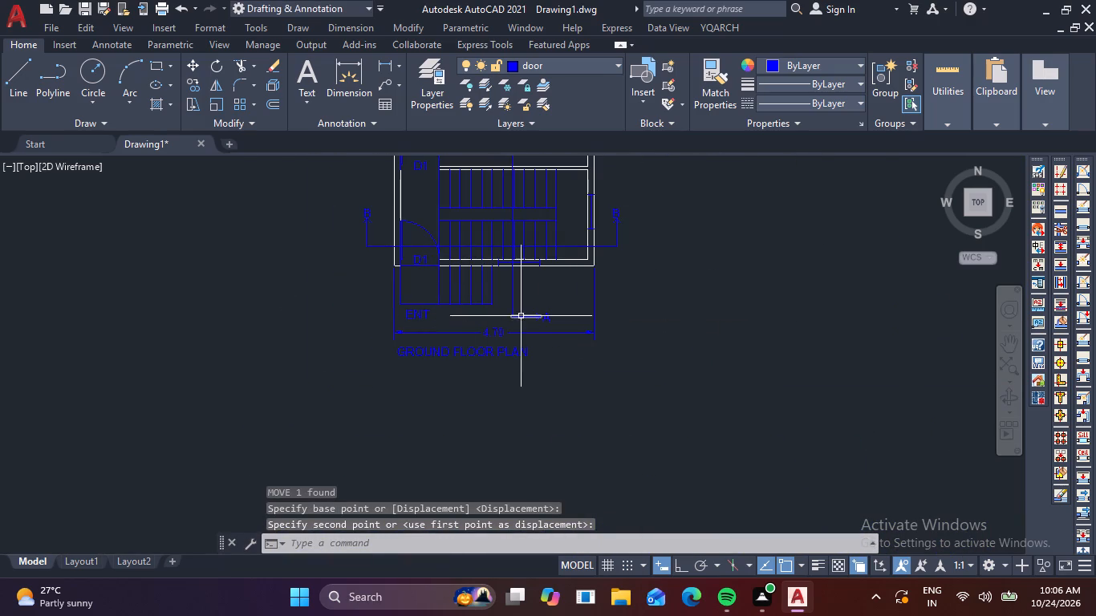
scroll(410, 334, up, 1)
scroll(410, 334, down, 1)
middle_drag(396, 278, 389, 438)
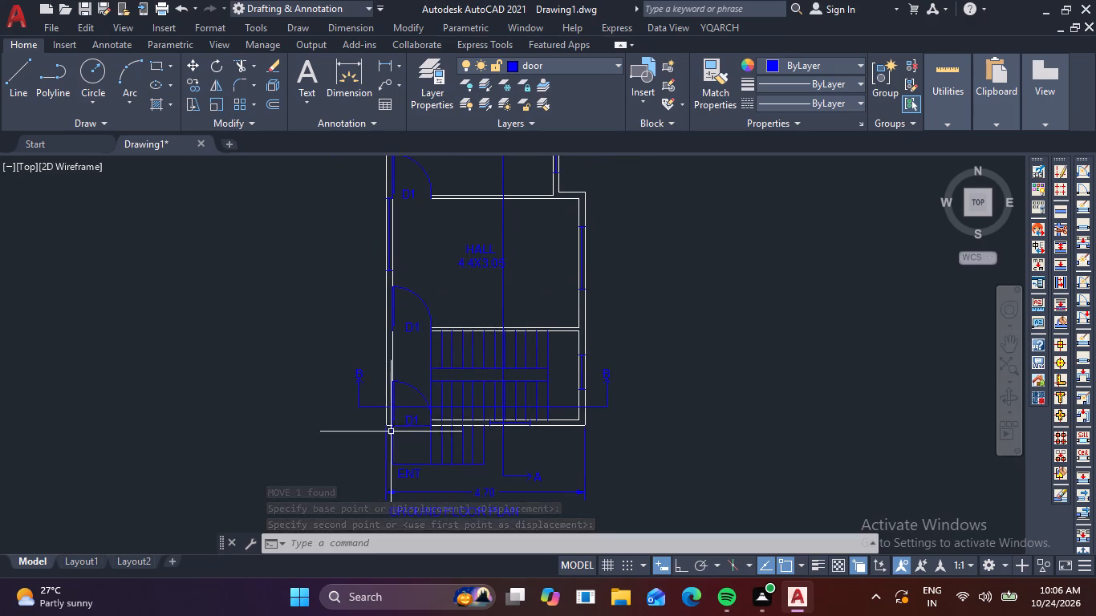
middle_drag(446, 275, 405, 479)
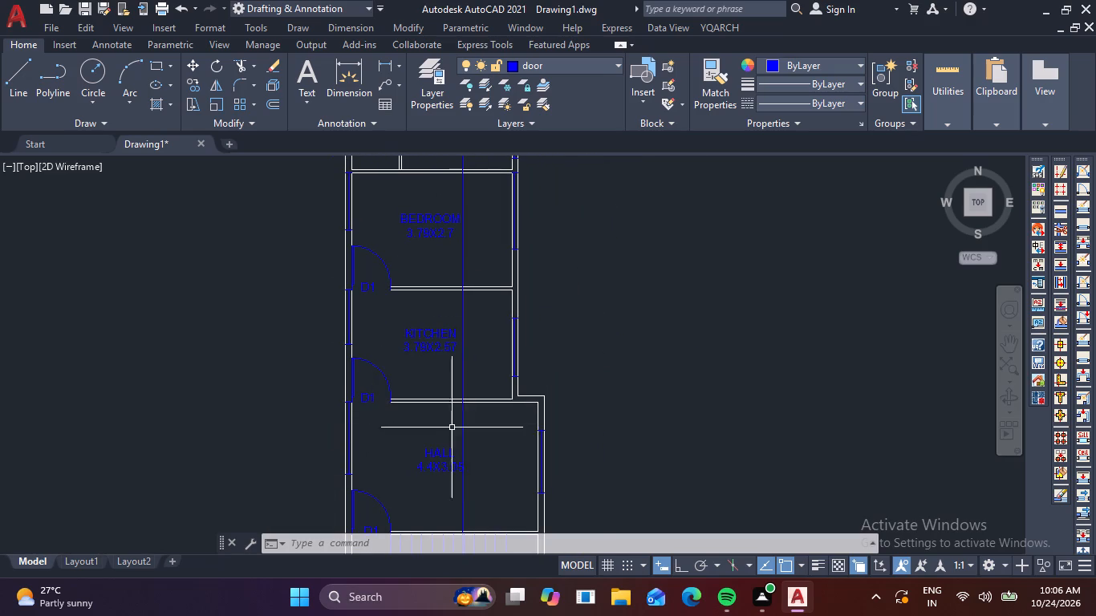
scroll(449, 428, down, 2)
middle_drag(442, 455, 408, 342)
scroll(404, 414, up, 3)
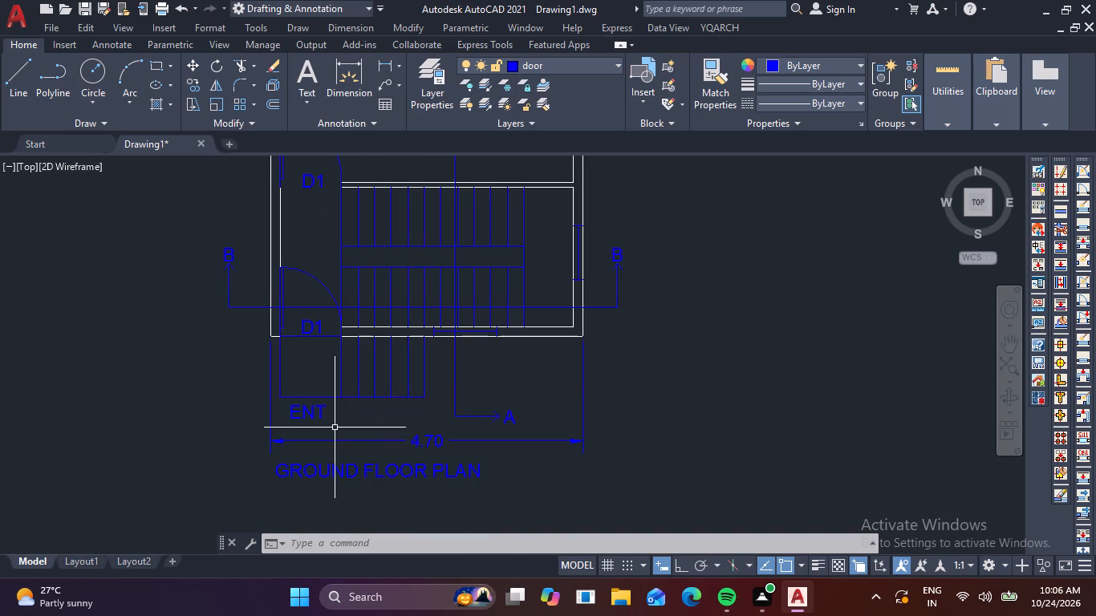
scroll(334, 428, up, 1)
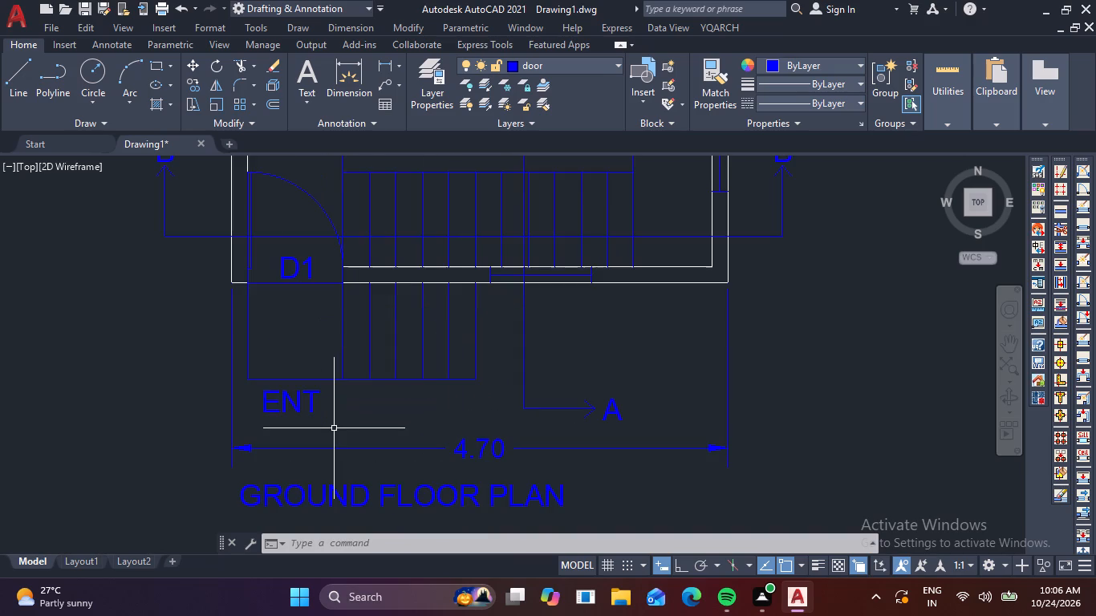
click(295, 412)
text(CO)
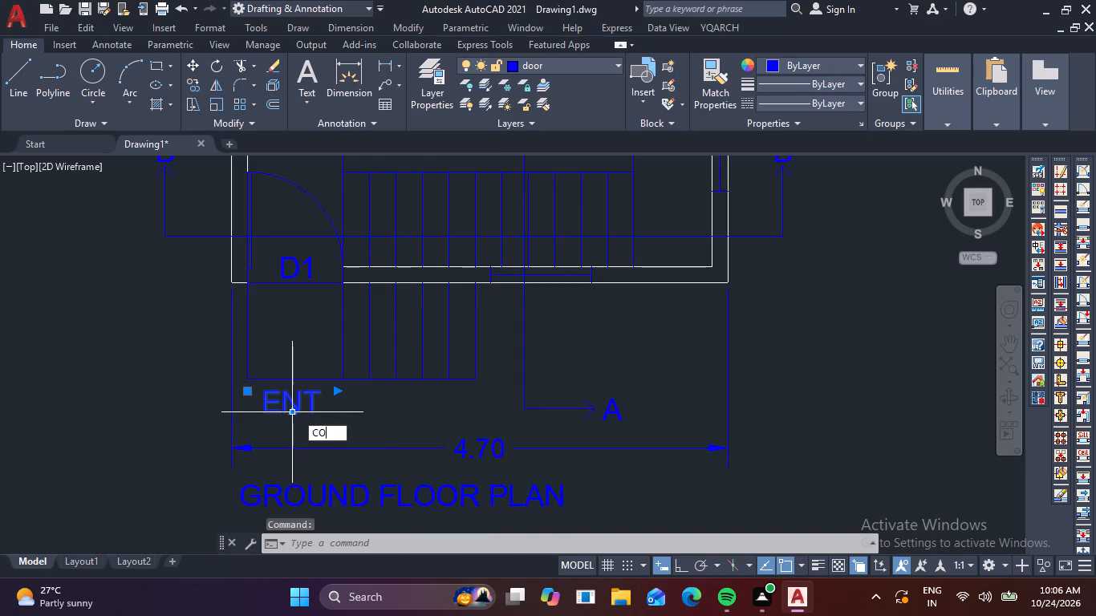
key(space)
click(295, 412)
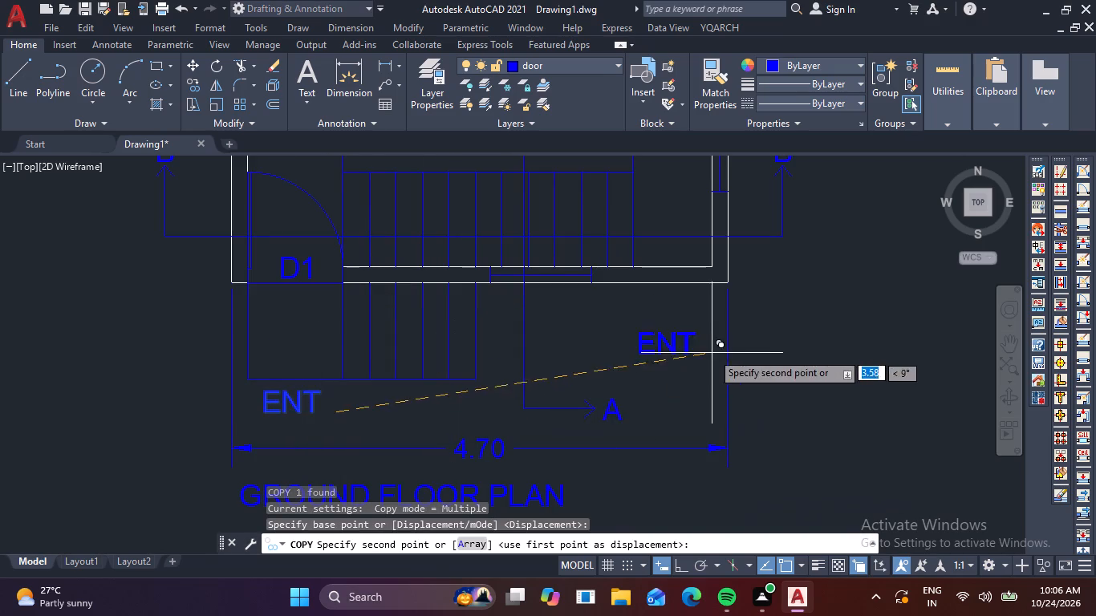
scroll(720, 349, down, 1)
middle_drag(691, 373, 371, 483)
scroll(422, 448, down, 1)
scroll(482, 408, up, 1)
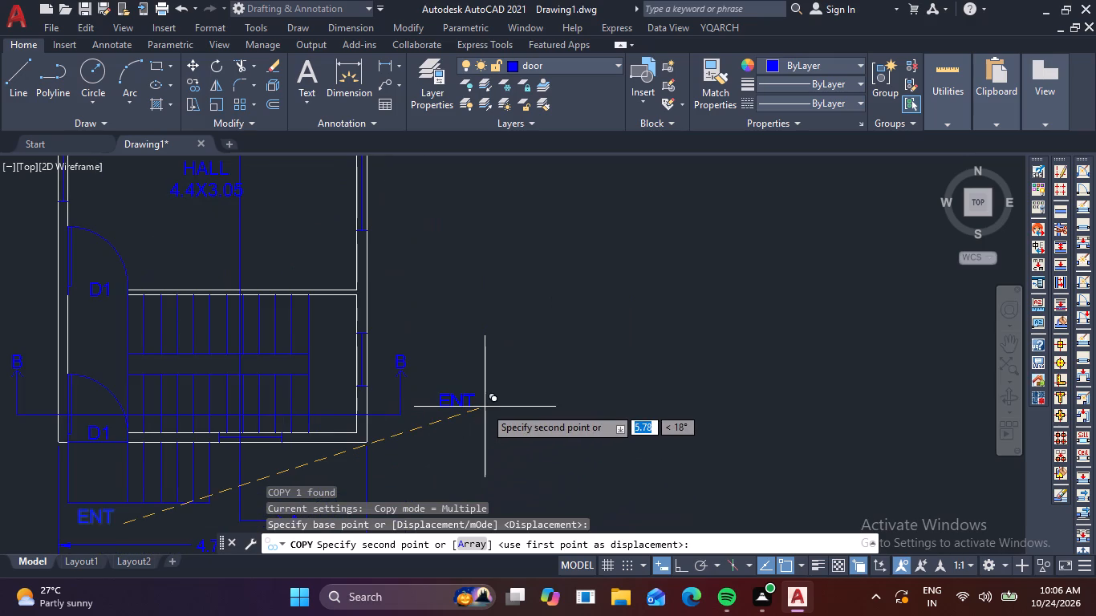
click(485, 407)
key(Escape)
Change the copied ENT label outside the right outer wall to read W2.
scroll(466, 407, up, 3)
double_click(463, 399)
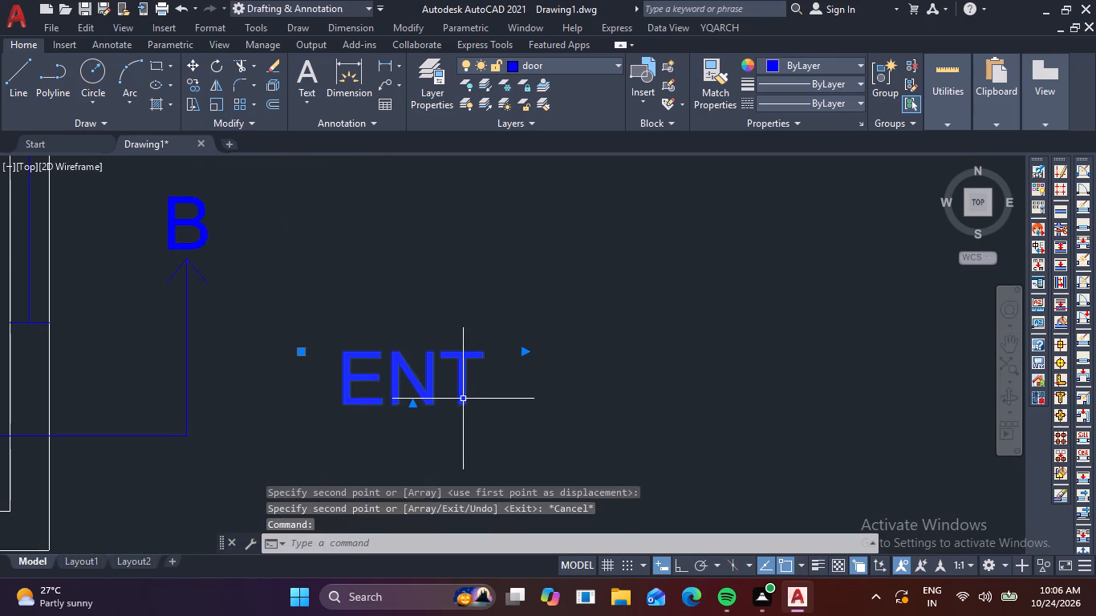
double_click(465, 398)
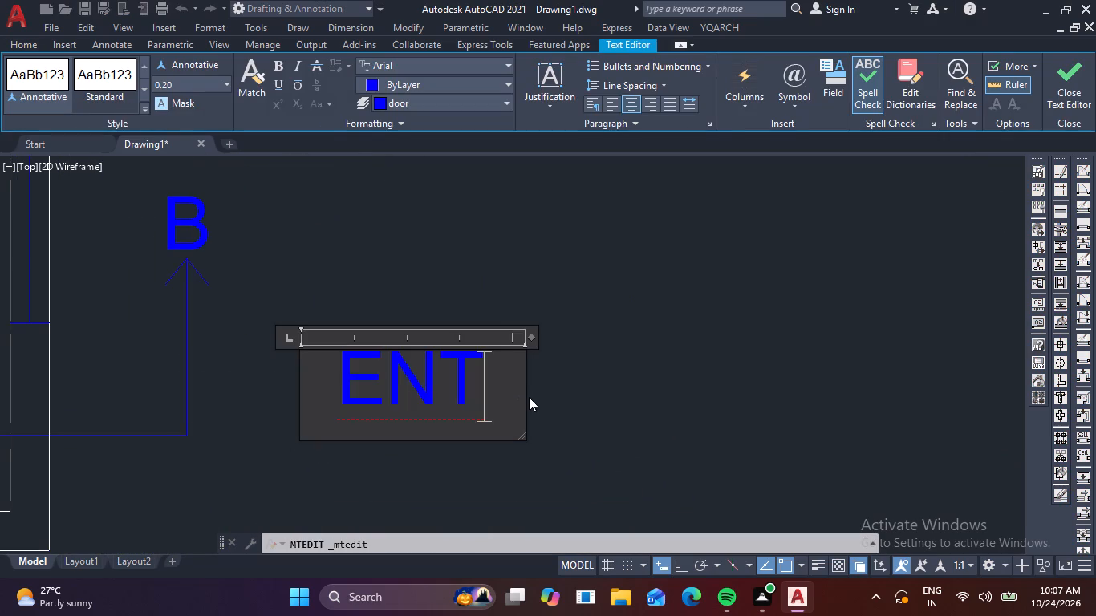
key(BackSpace)
key(BackSpace)
key(BackSpace)
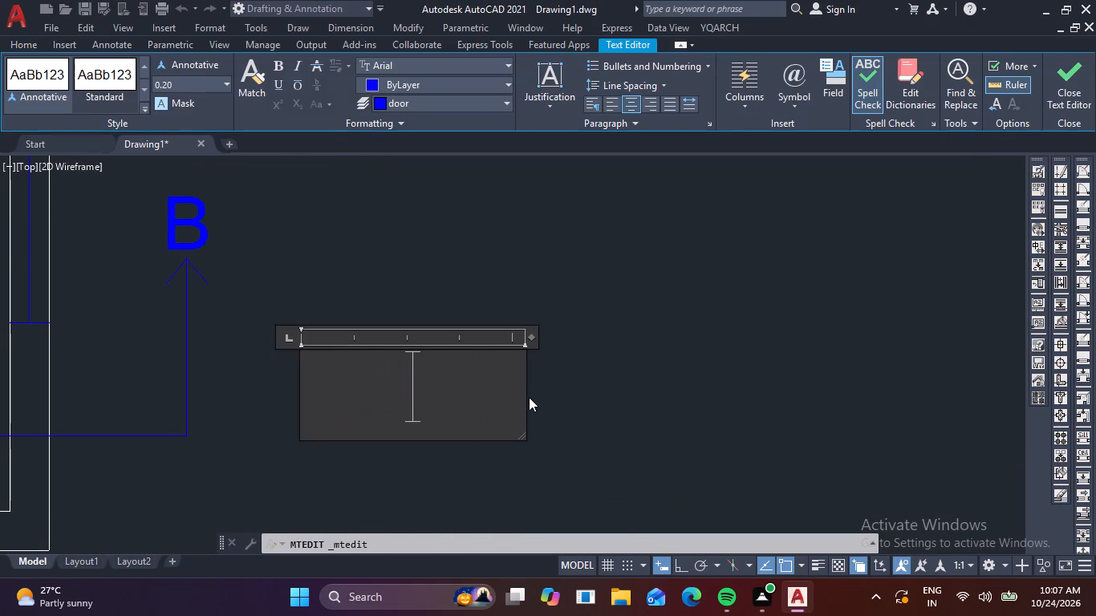
text(W2)
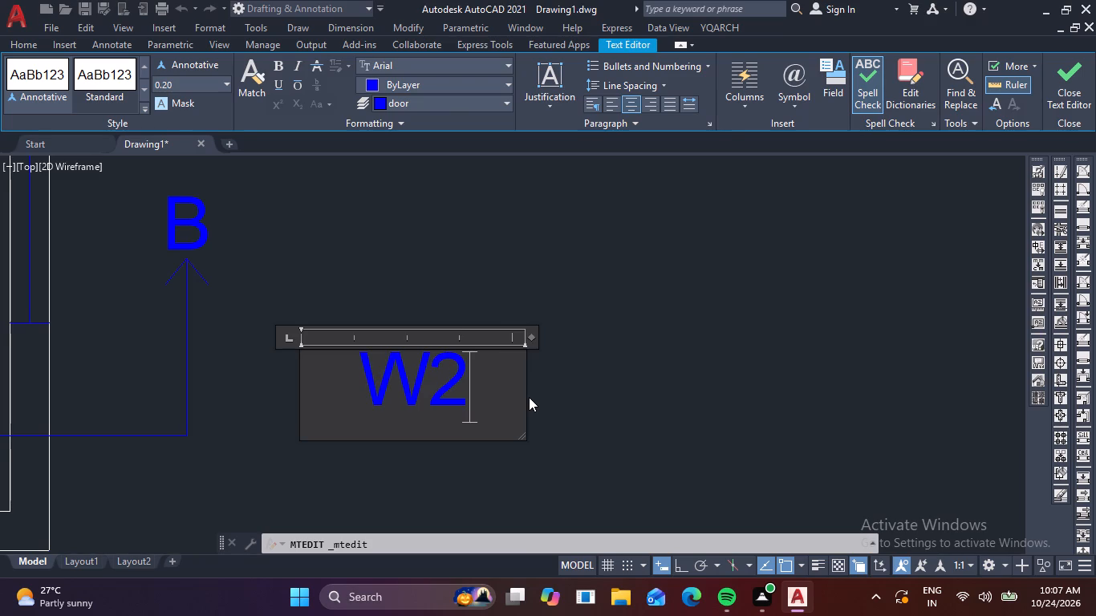
click(688, 351)
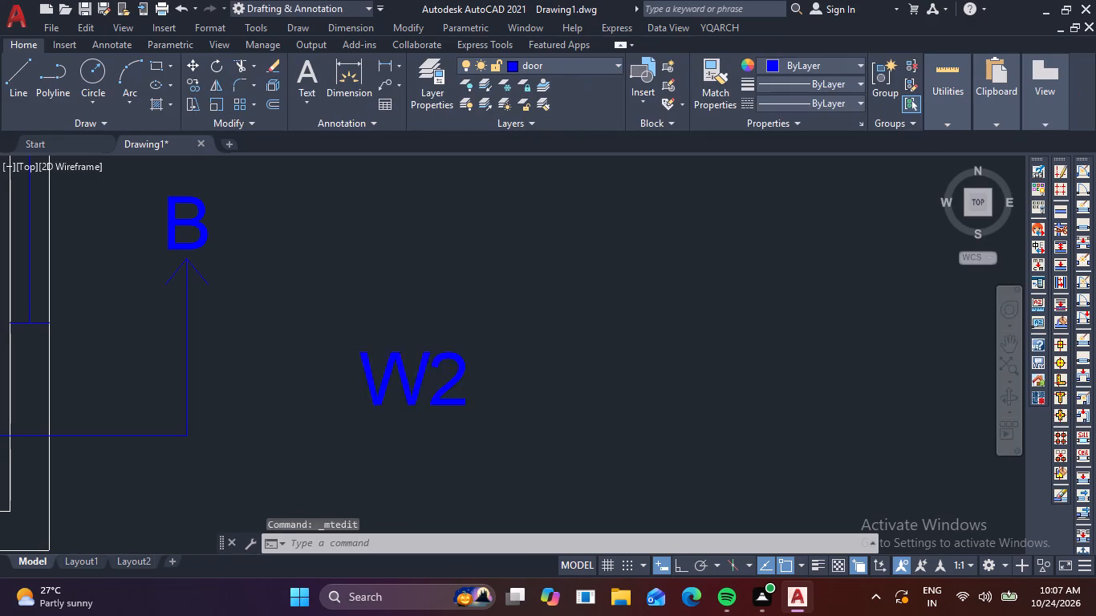
Copy the W2 label to just outside the staircase window in the right outer wall, beside section letter B.
click(377, 388)
text(CO)
key(space)
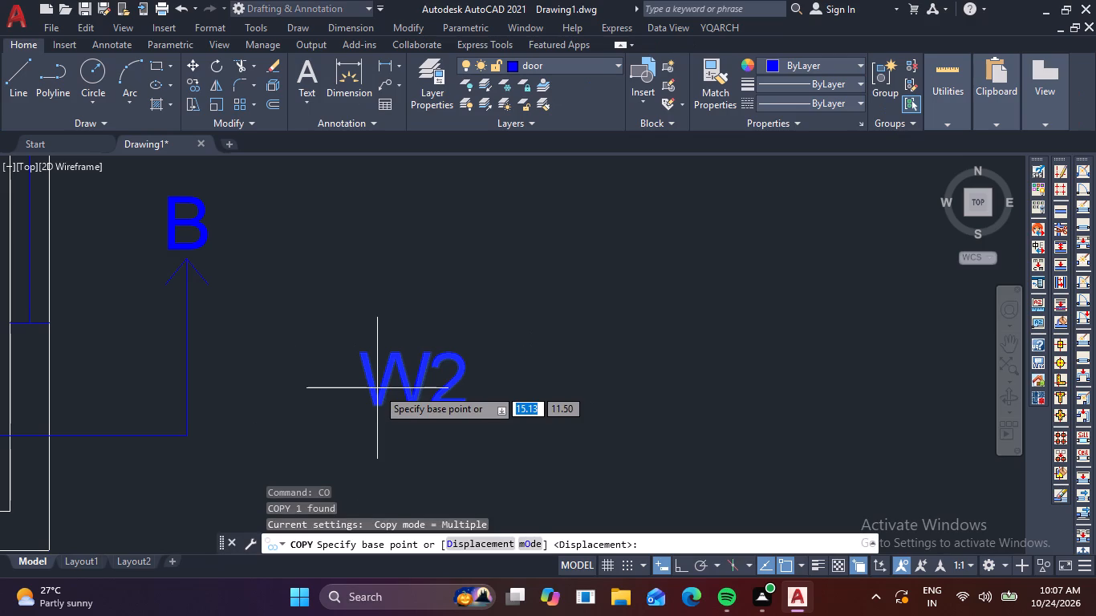
click(377, 388)
scroll(127, 319, down, 1)
middle_drag(126, 318, 186, 423)
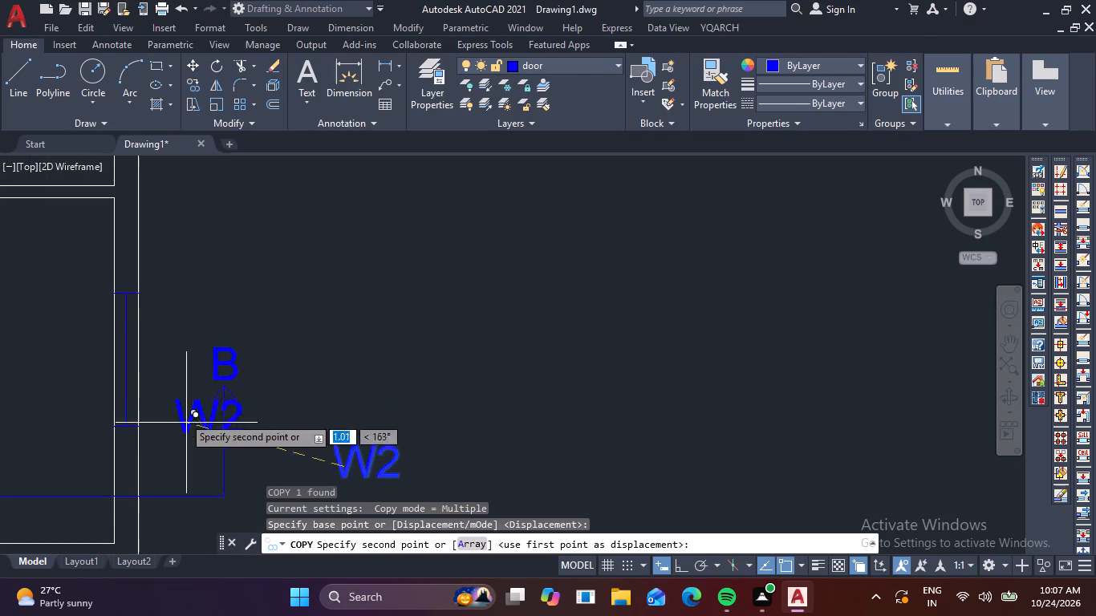
scroll(140, 358, up, 2)
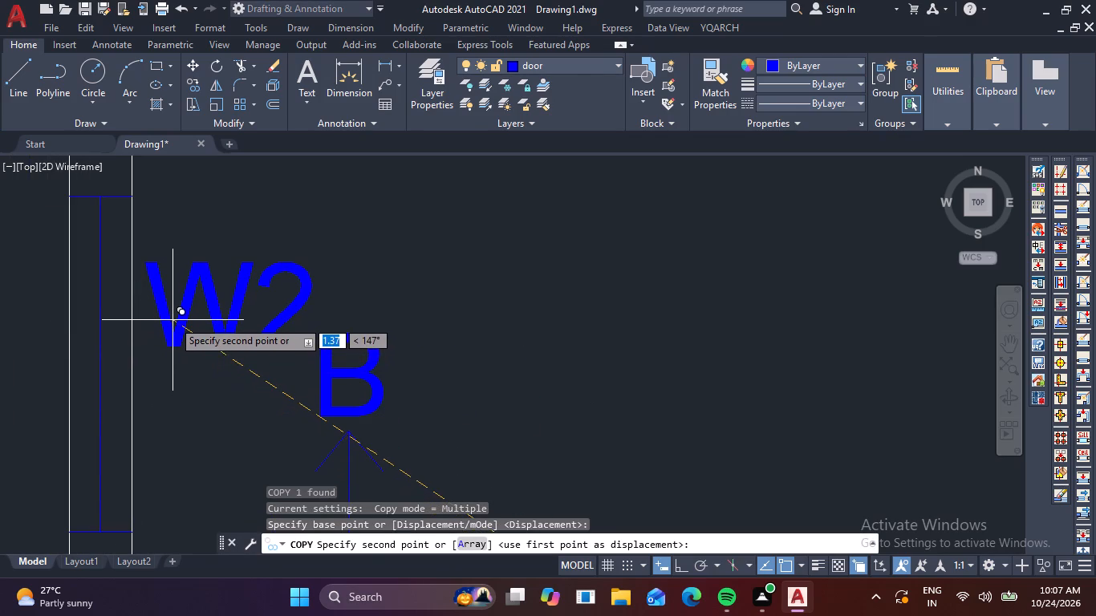
click(173, 319)
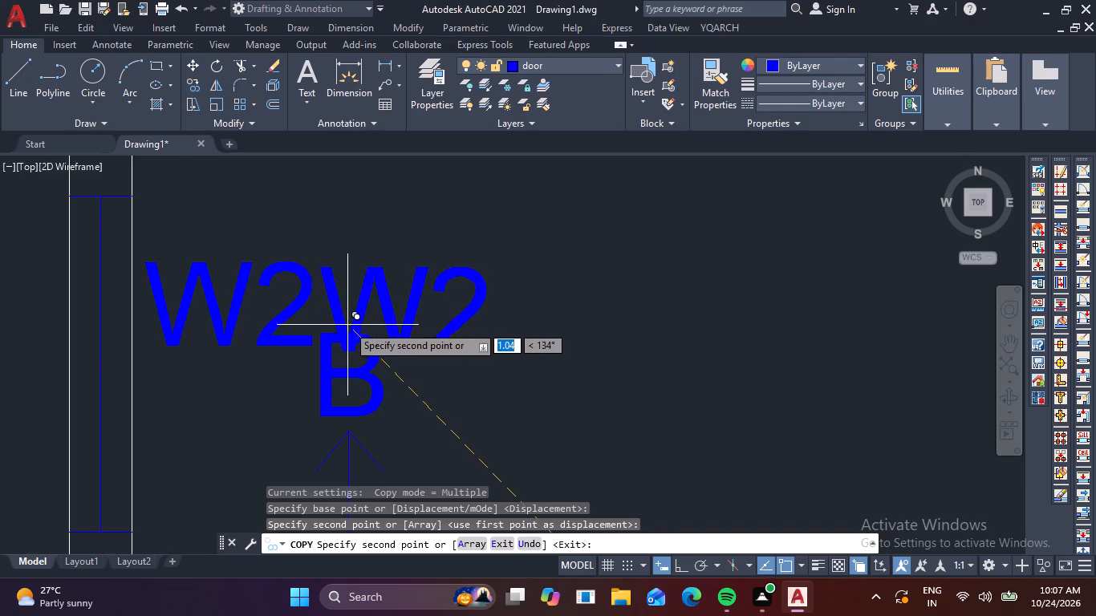
key(Escape)
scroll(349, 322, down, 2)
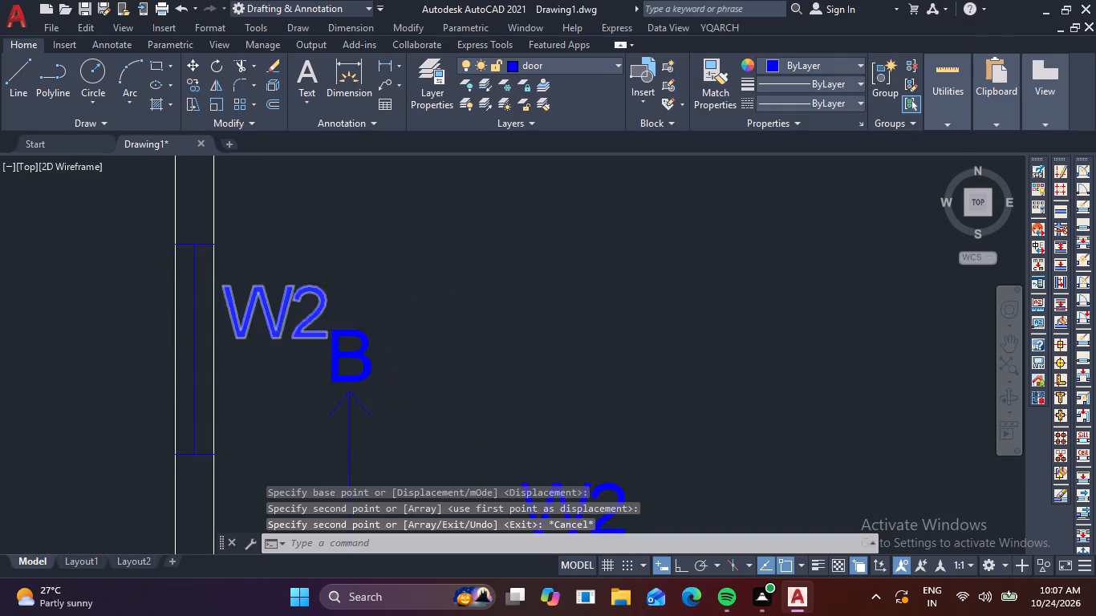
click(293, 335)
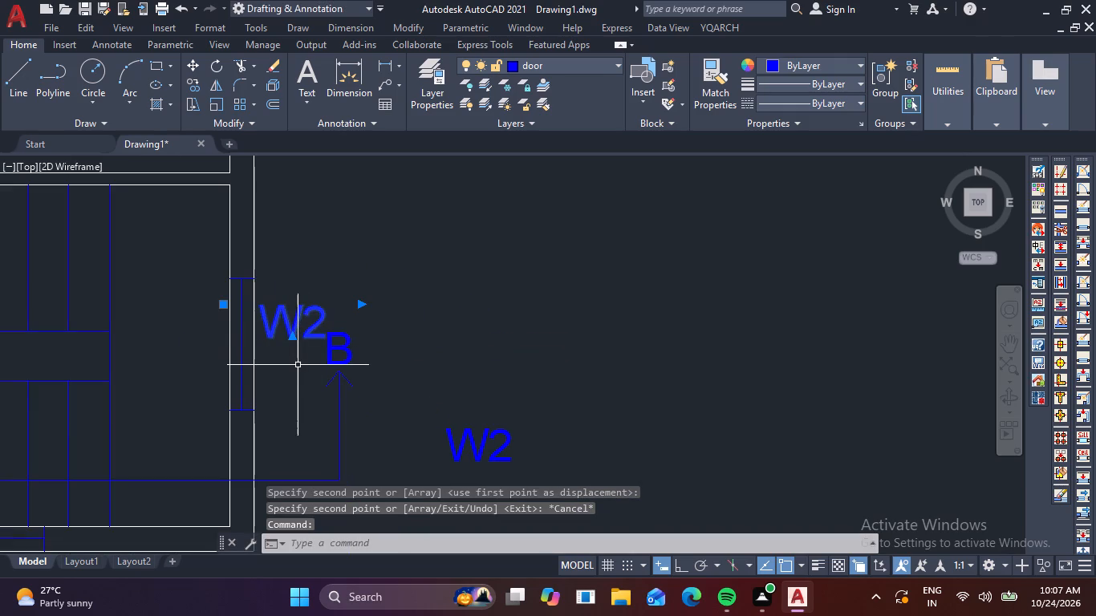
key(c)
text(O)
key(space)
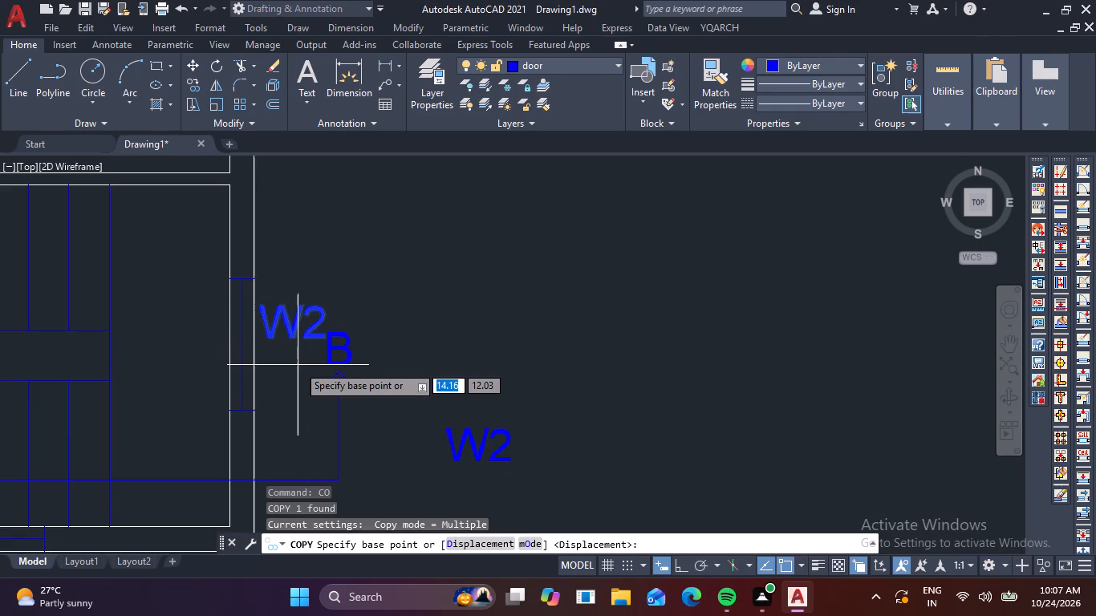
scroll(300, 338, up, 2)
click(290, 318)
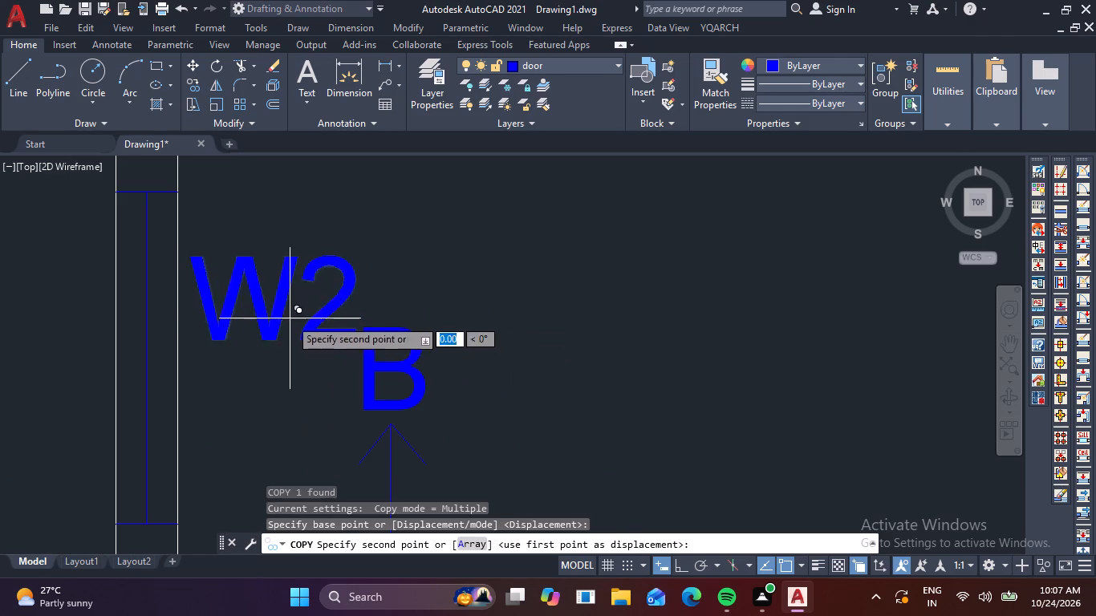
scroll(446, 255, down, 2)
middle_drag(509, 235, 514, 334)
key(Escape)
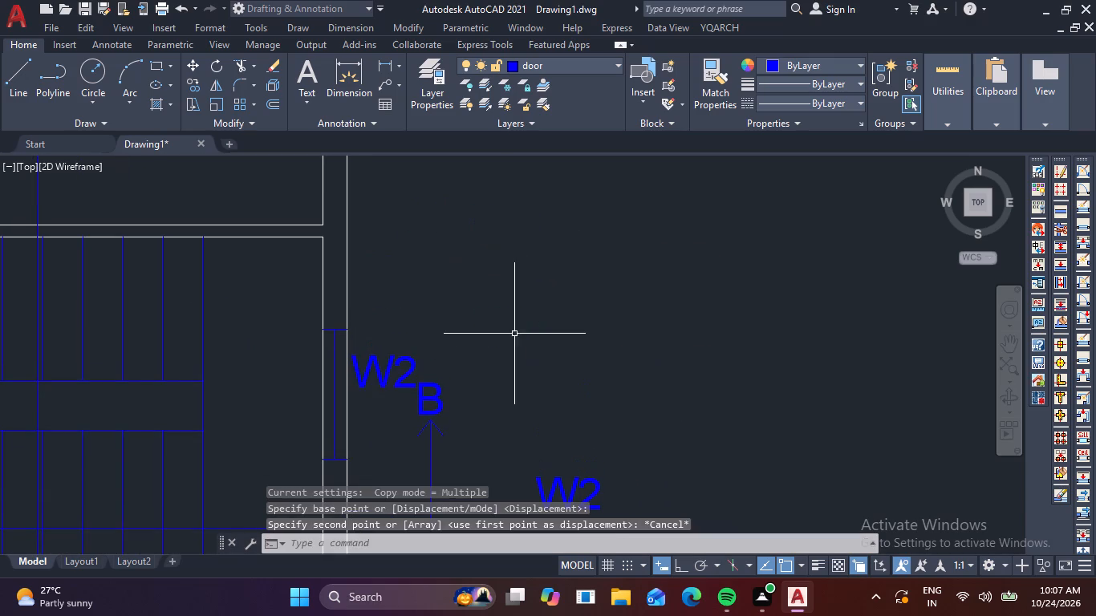
Change the spare W2 label outside the right outer wall to W1 and narrow its text frame to fit the text.
middle_drag(551, 419, 460, 276)
scroll(489, 376, up, 3)
double_click(489, 334)
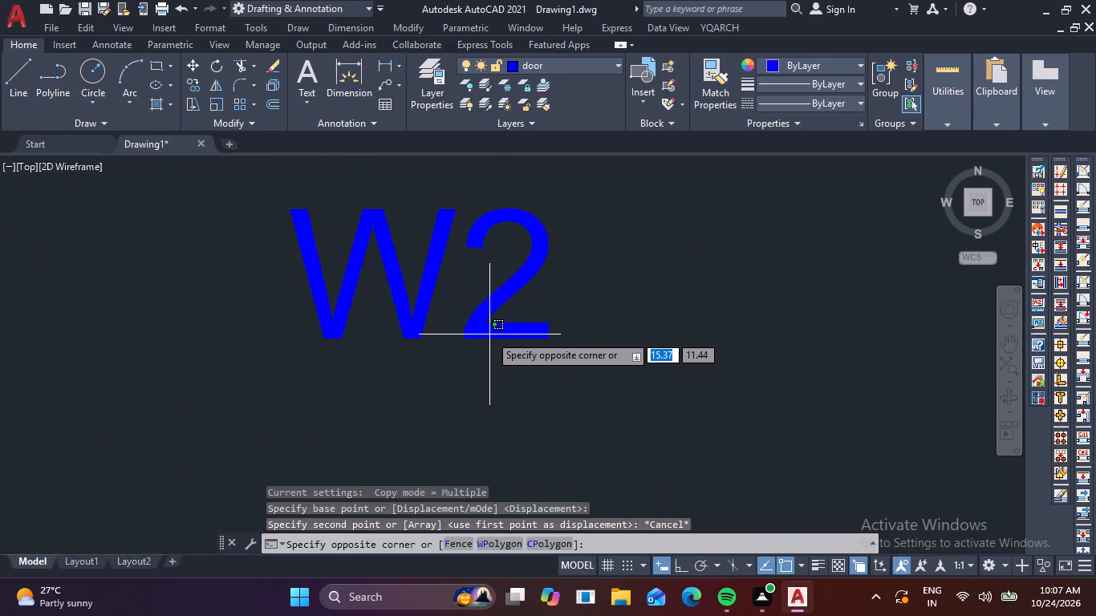
double_click(473, 319)
triple_click(481, 331)
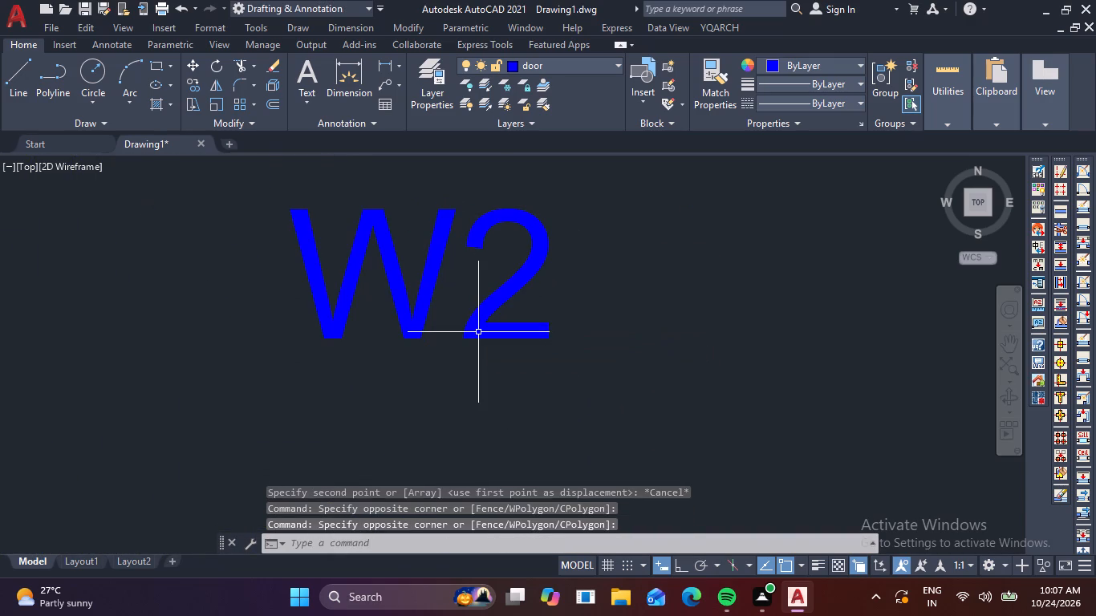
double_click(514, 276)
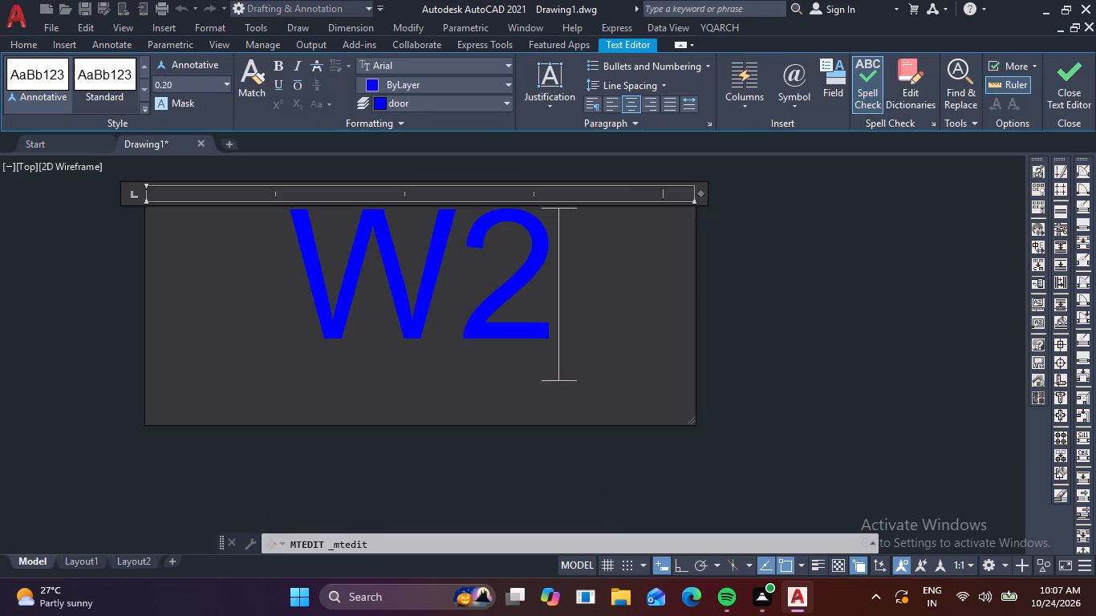
key(BackSpace)
key(1)
scroll(615, 247, down, 2)
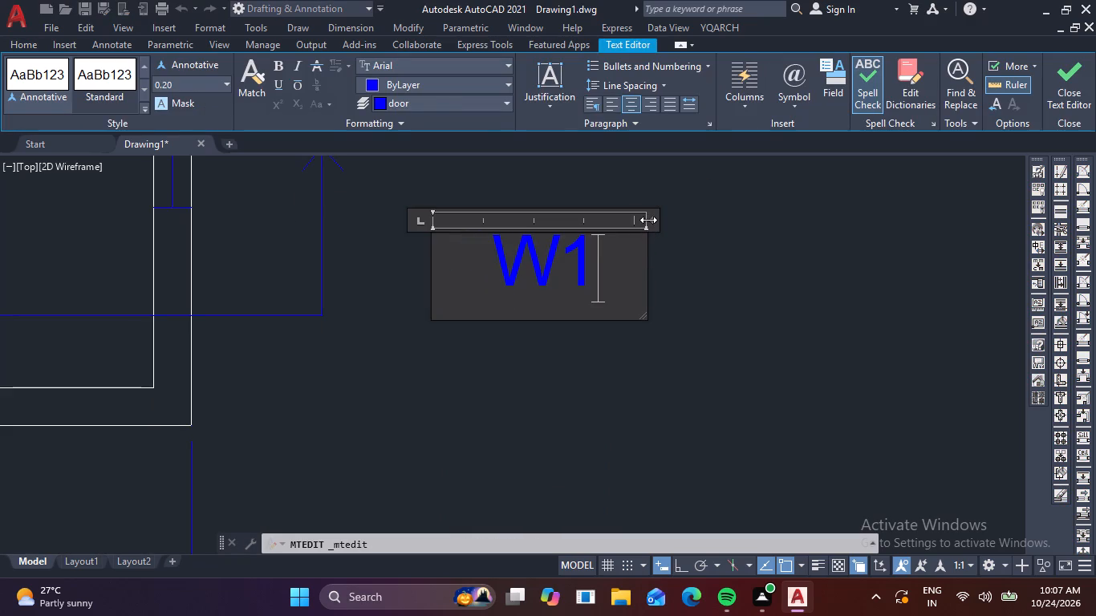
drag(648, 220, 572, 228)
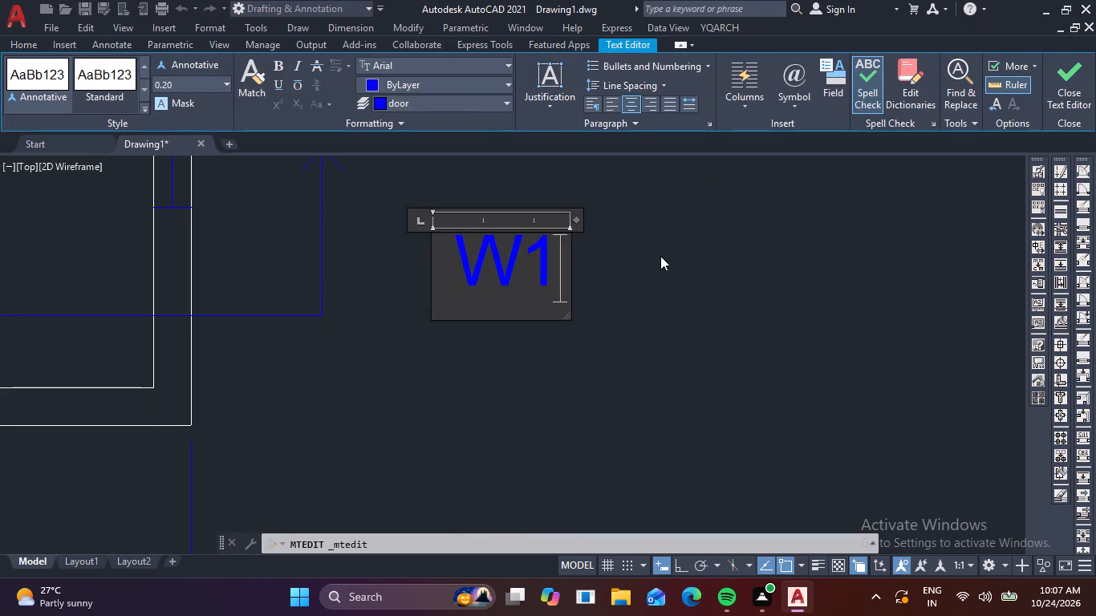
click(664, 257)
Copy the spare W1 label to just outside the hall window in the right outer wall.
drag(519, 292, 505, 289)
click(459, 276)
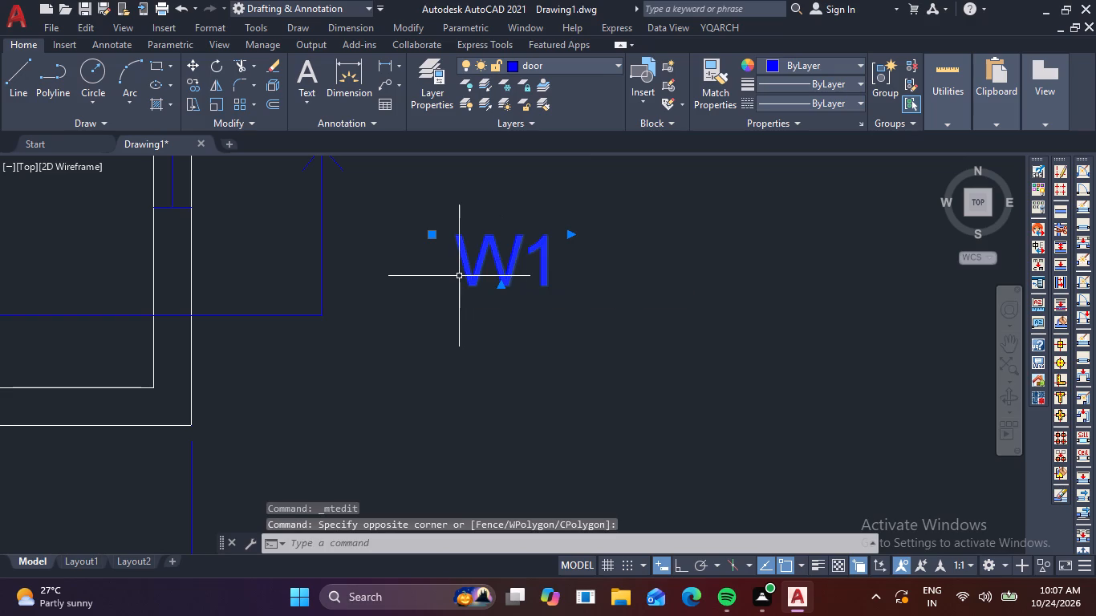
text(CO)
key(space)
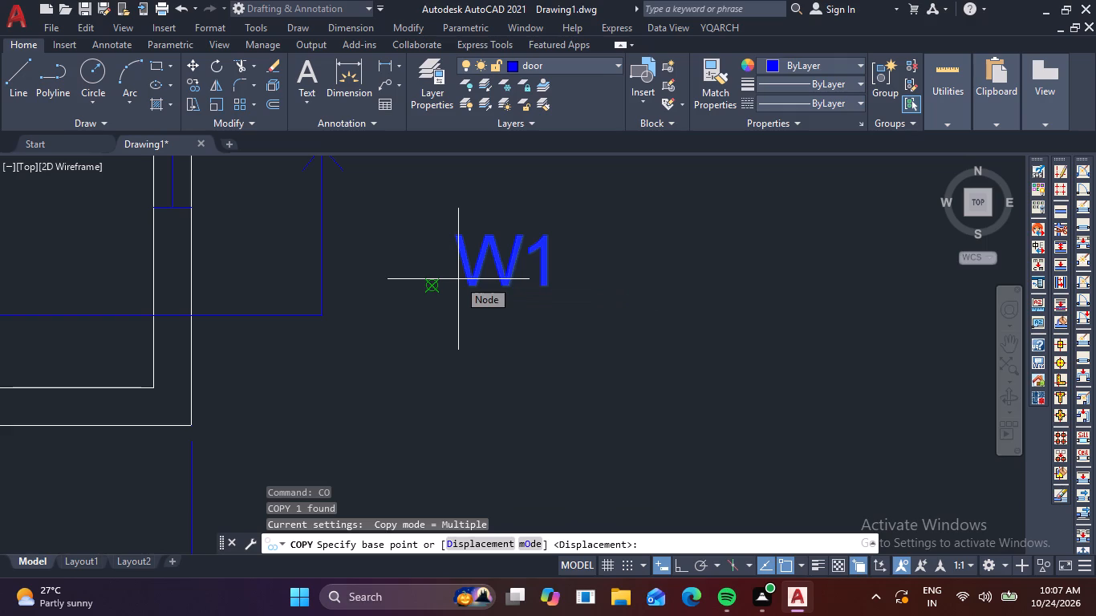
scroll(513, 265, up, 3)
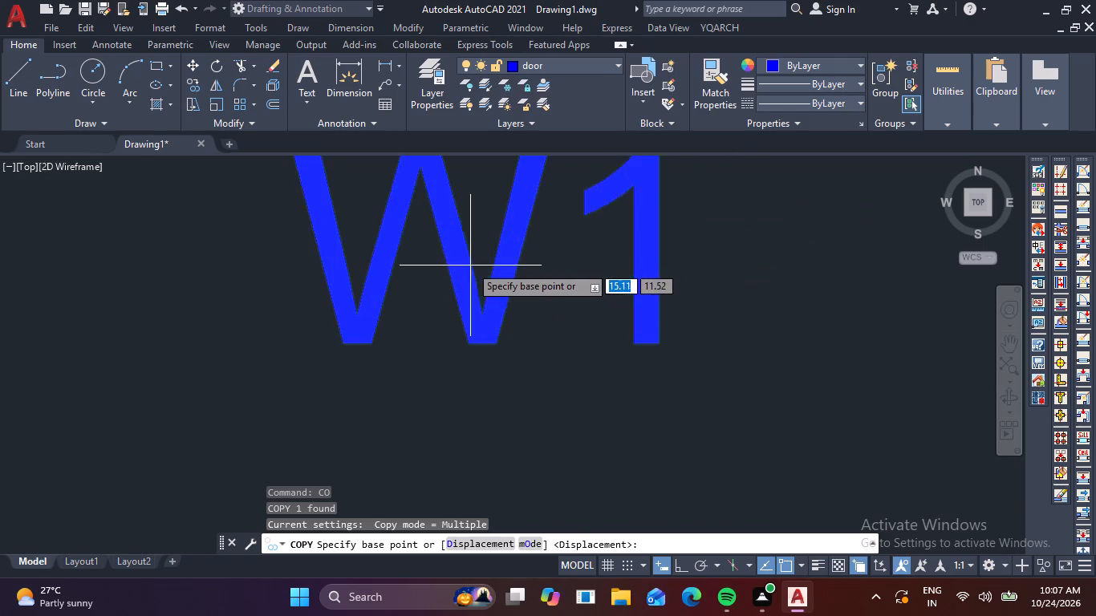
click(470, 265)
scroll(471, 265, down, 4)
middle_drag(514, 222, 488, 386)
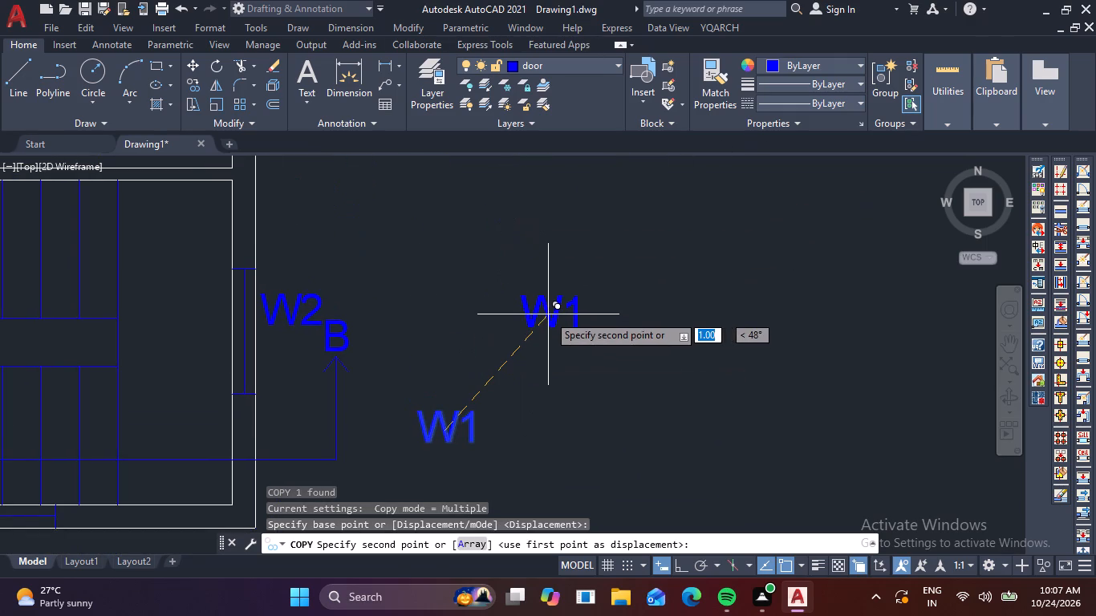
scroll(417, 278, down, 3)
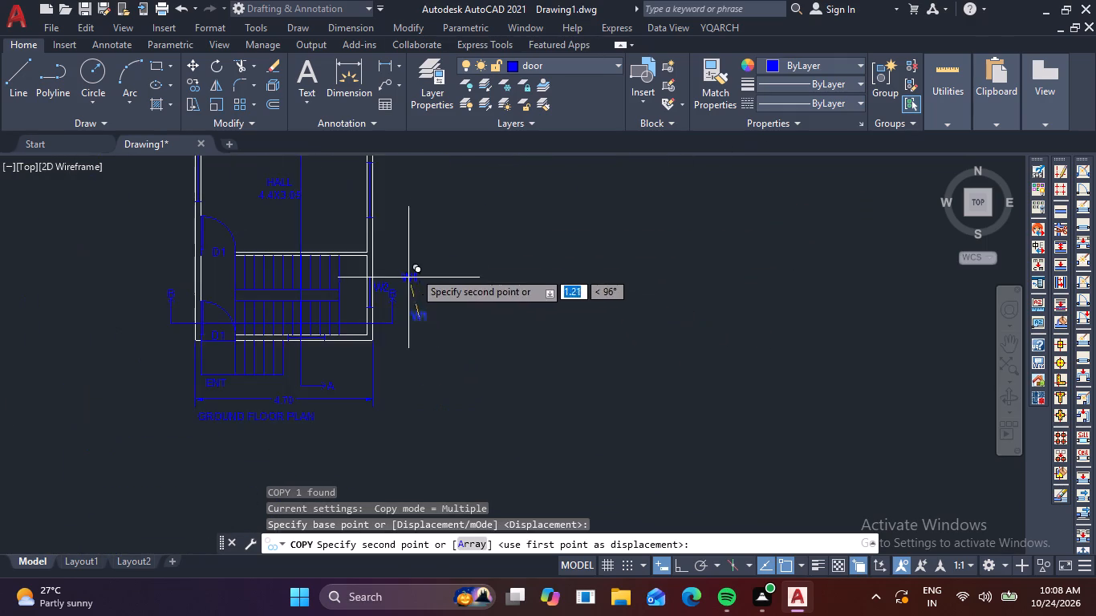
middle_drag(409, 257, 385, 320)
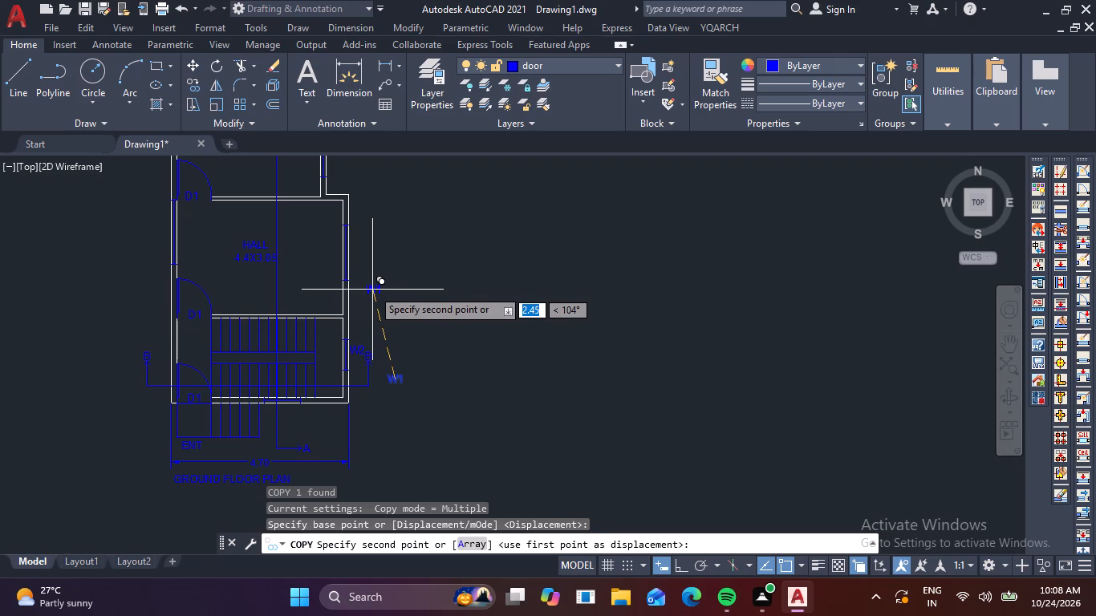
scroll(359, 265, up, 3)
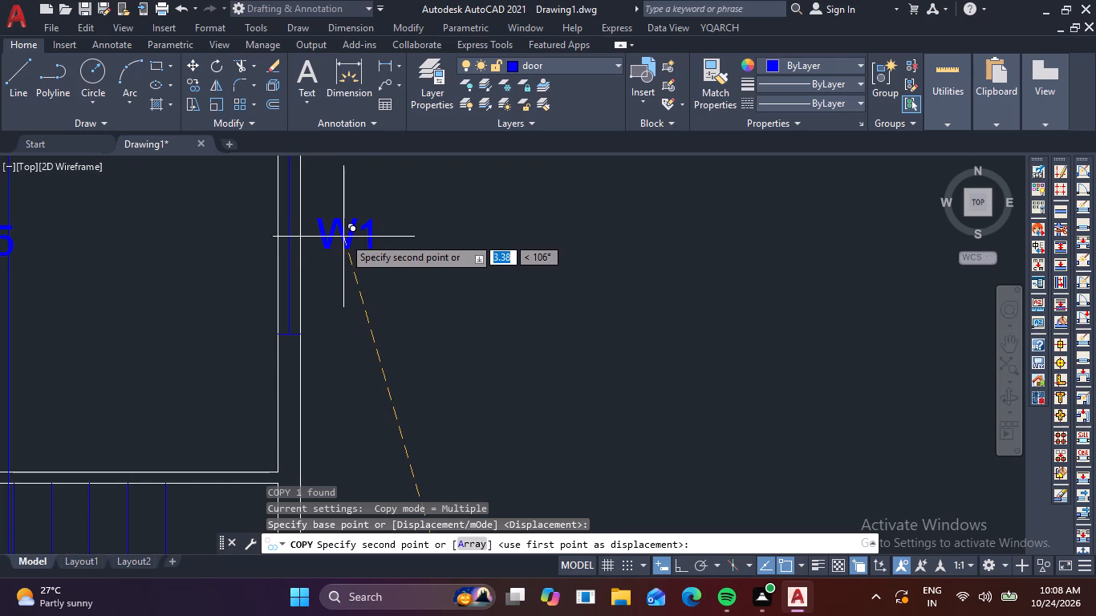
click(343, 237)
Place another W1 copy just outside the kitchen window in the right outer wall.
scroll(371, 235, down, 2)
middle_drag(448, 222, 435, 396)
middle_drag(428, 333, 413, 387)
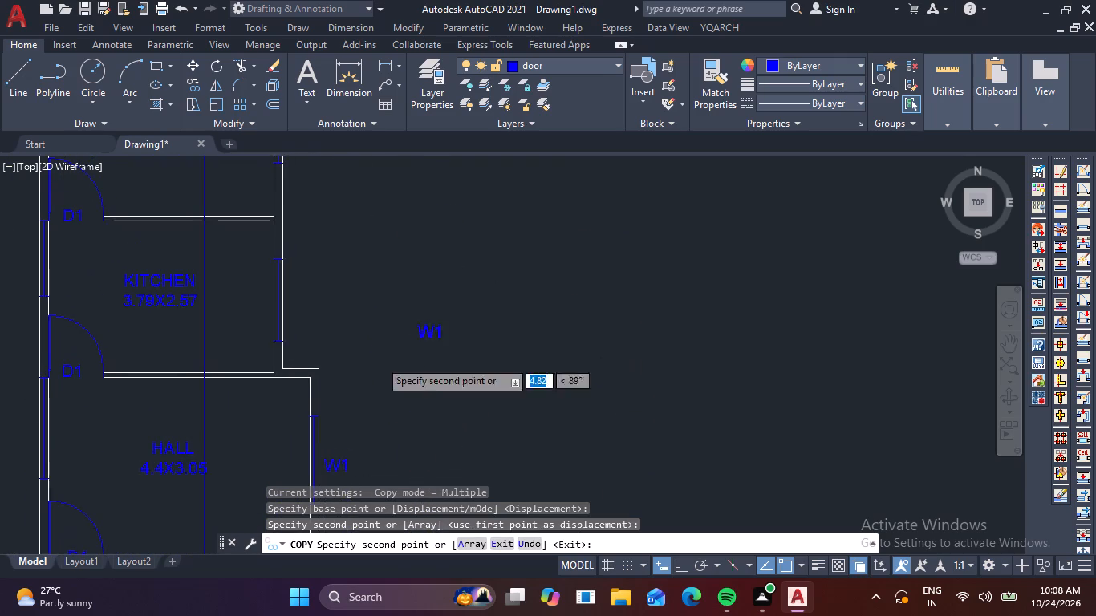
scroll(302, 334, up, 3)
middle_drag(297, 280, 283, 432)
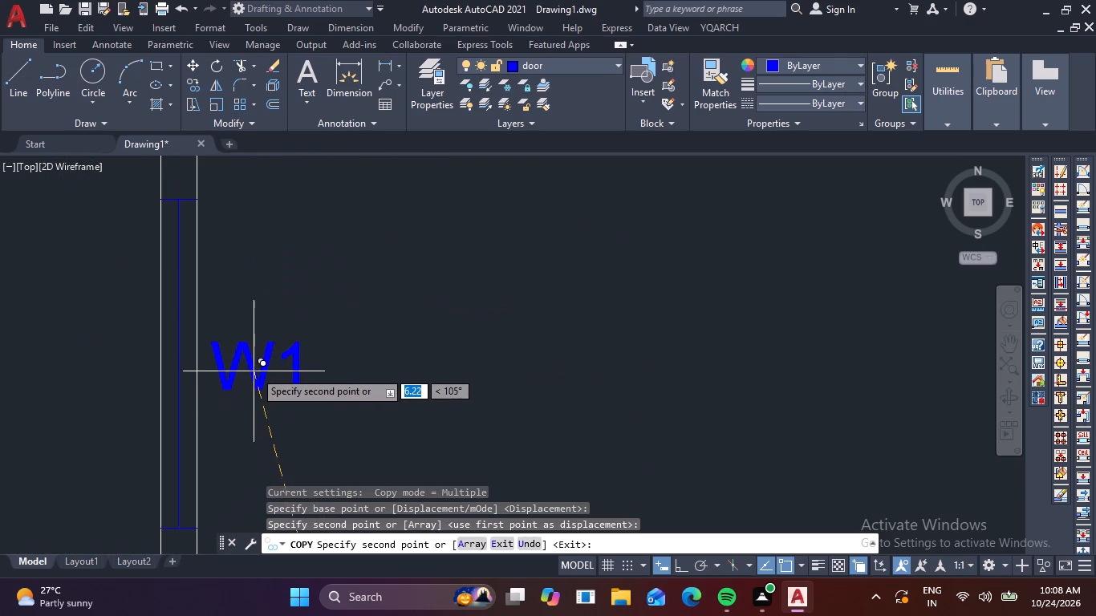
click(256, 371)
Place W1 copies just outside the bedroom and toilet windows in the right outer wall.
scroll(323, 362, down, 3)
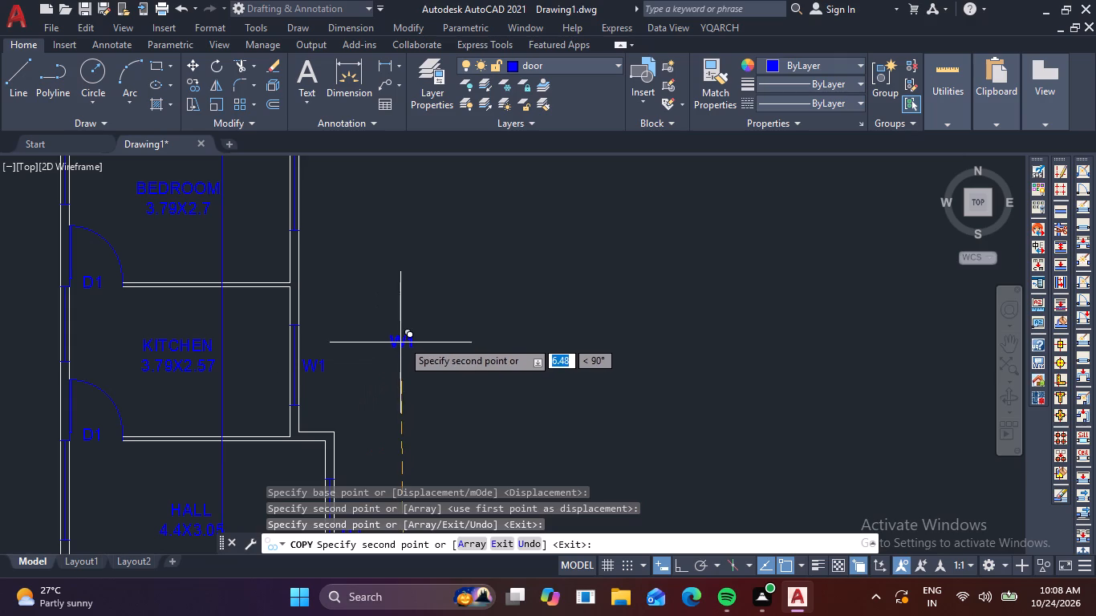
middle_drag(410, 280, 372, 430)
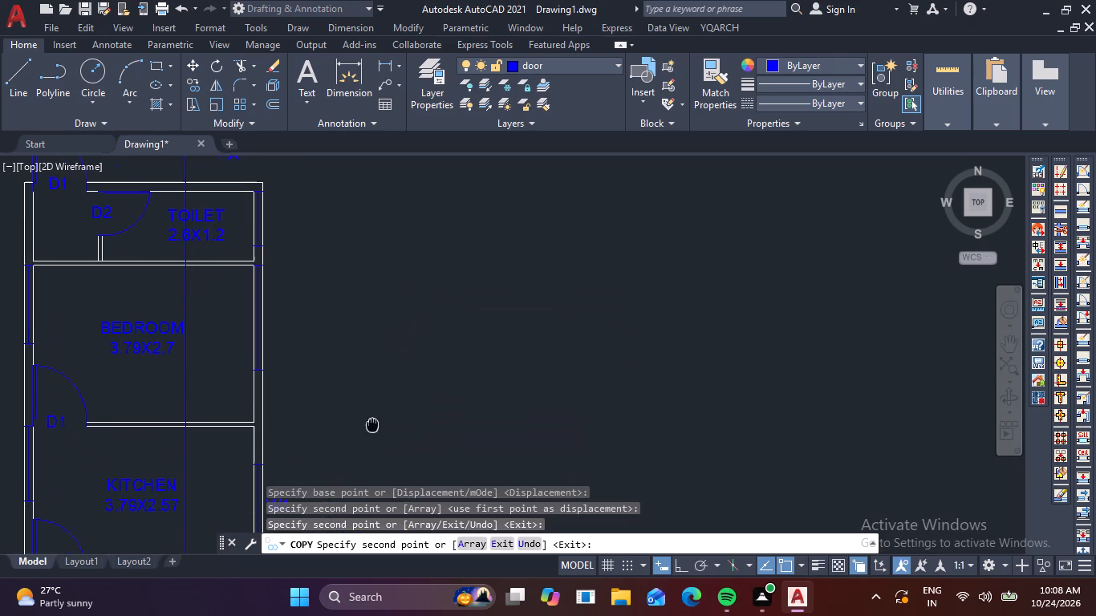
middle_drag(372, 430, 372, 440)
scroll(302, 330, up, 2)
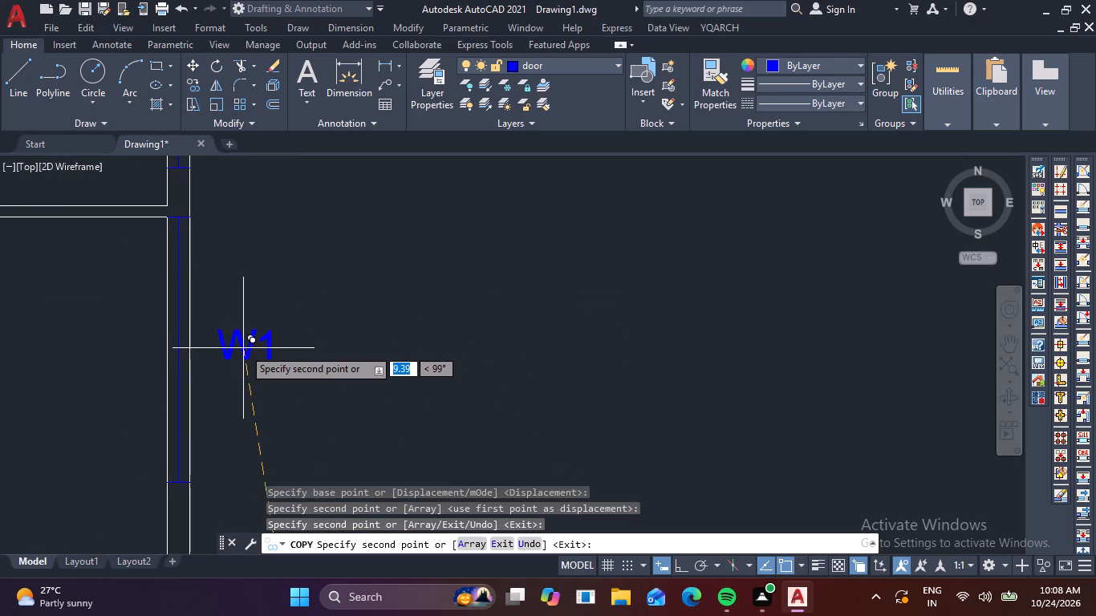
click(237, 360)
scroll(339, 289, down, 2)
middle_drag(347, 280, 315, 411)
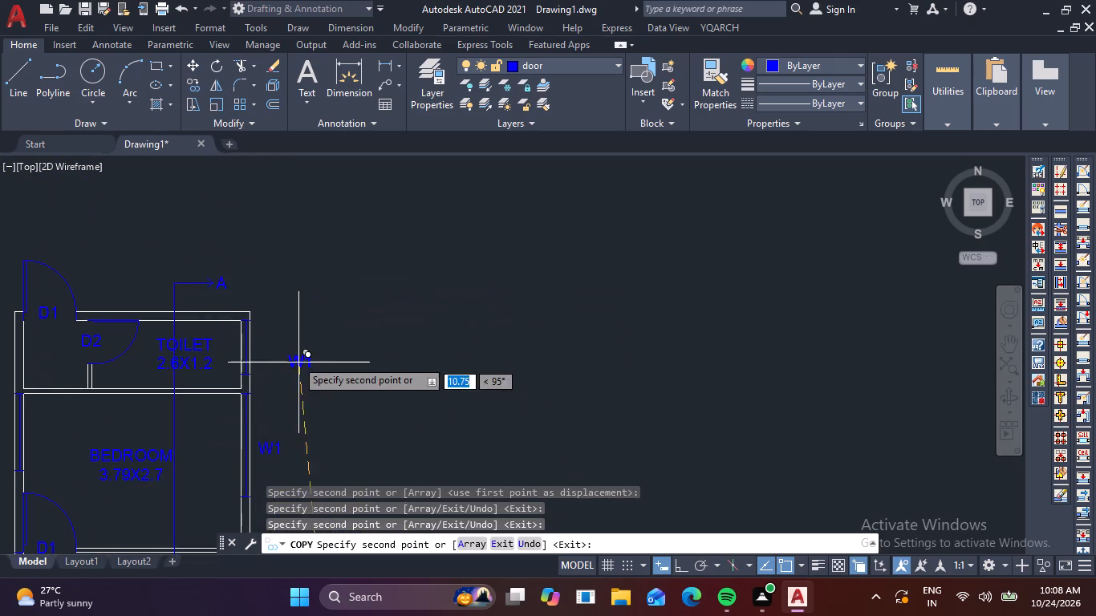
scroll(287, 349, up, 3)
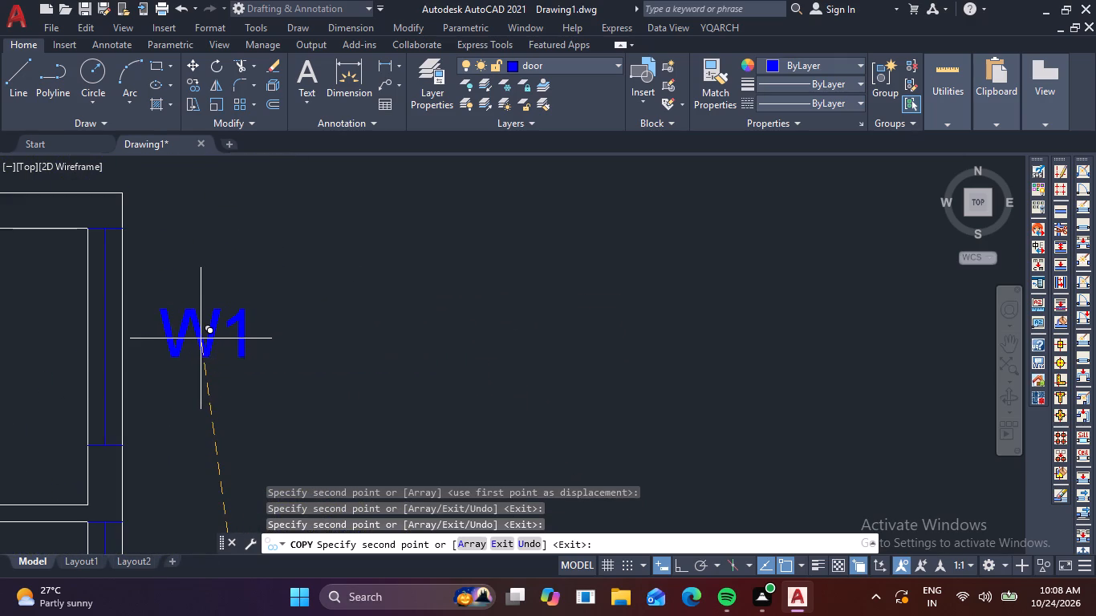
click(201, 338)
Place W1 copies just outside the bedroom and kitchen windows in the left outer wall.
scroll(290, 326, down, 3)
middle_drag(341, 373, 599, 221)
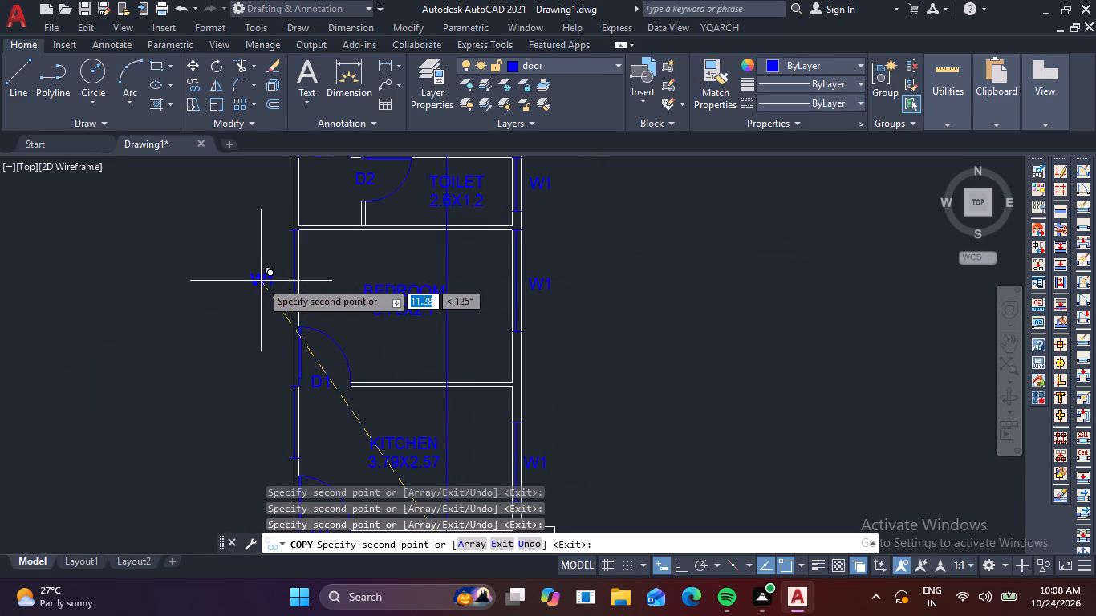
middle_drag(256, 267, 248, 335)
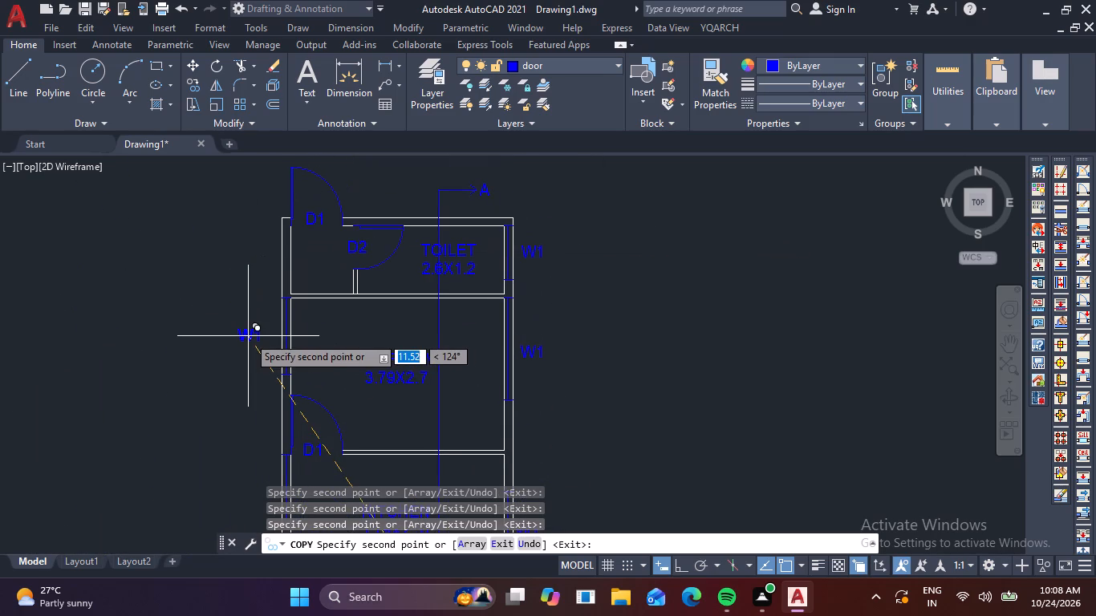
scroll(248, 337, up, 2)
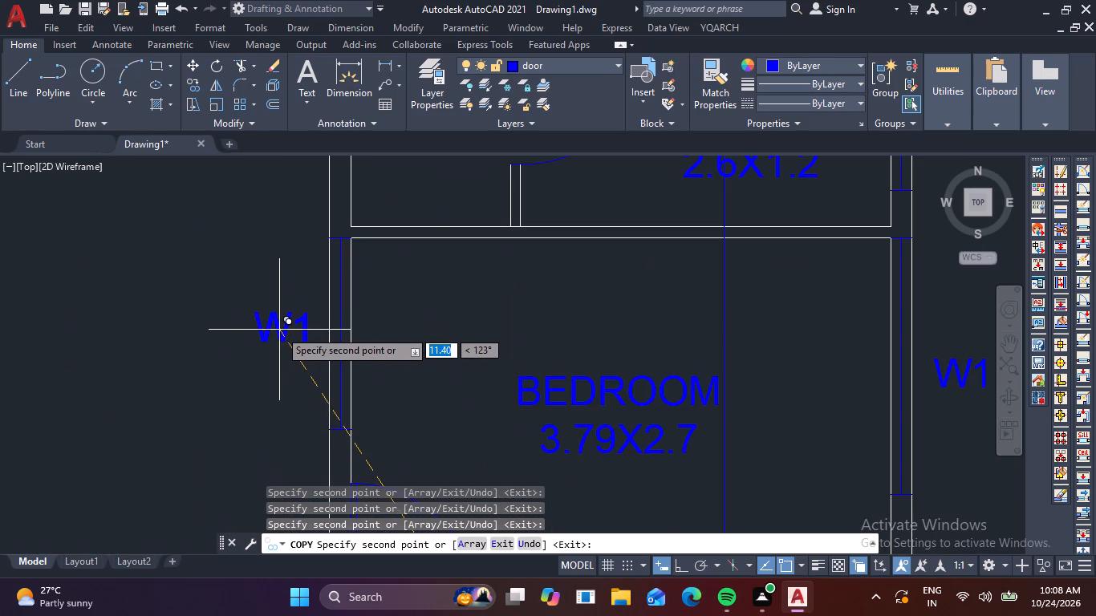
click(279, 330)
scroll(250, 338, down, 3)
middle_drag(237, 377, 242, 286)
scroll(239, 352, up, 3)
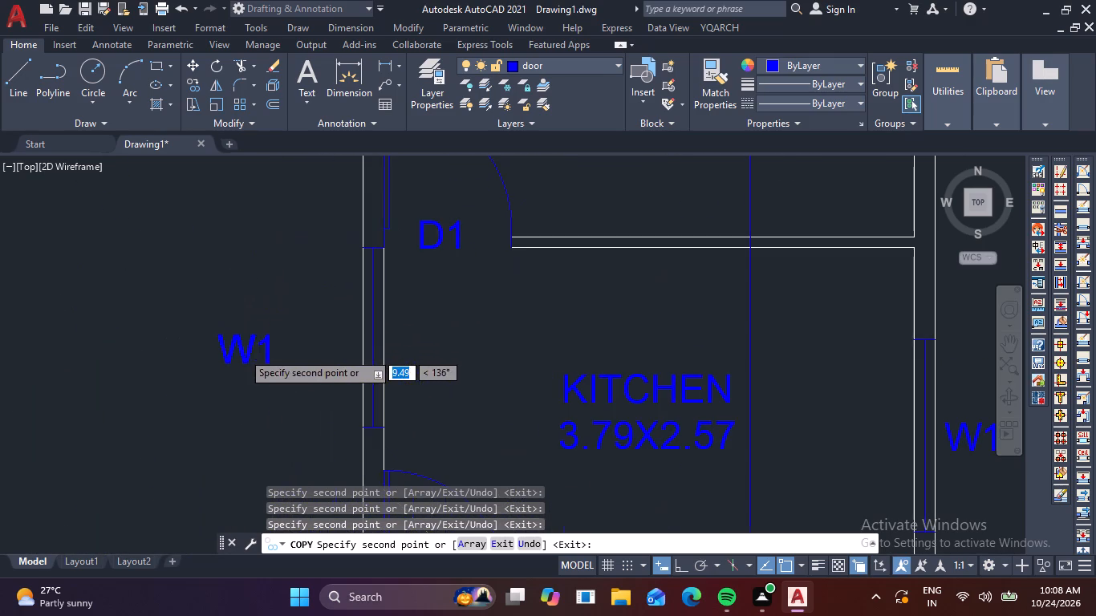
click(315, 346)
Place a last W1 copy just outside the hall window in the left outer wall and end the copying.
scroll(278, 367, down, 2)
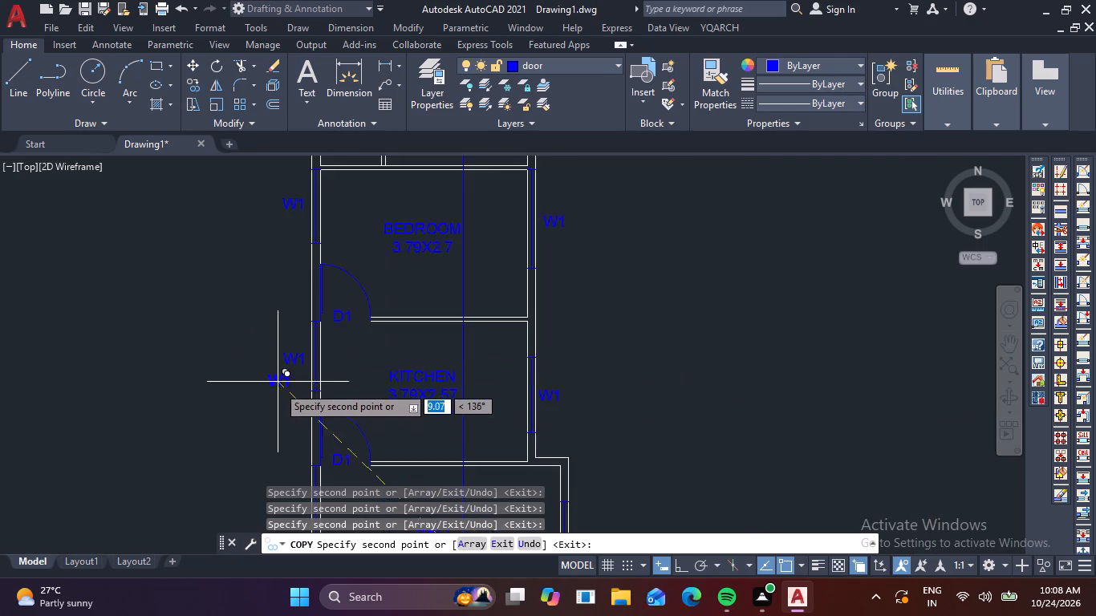
middle_drag(277, 392, 270, 211)
scroll(286, 338, up, 2)
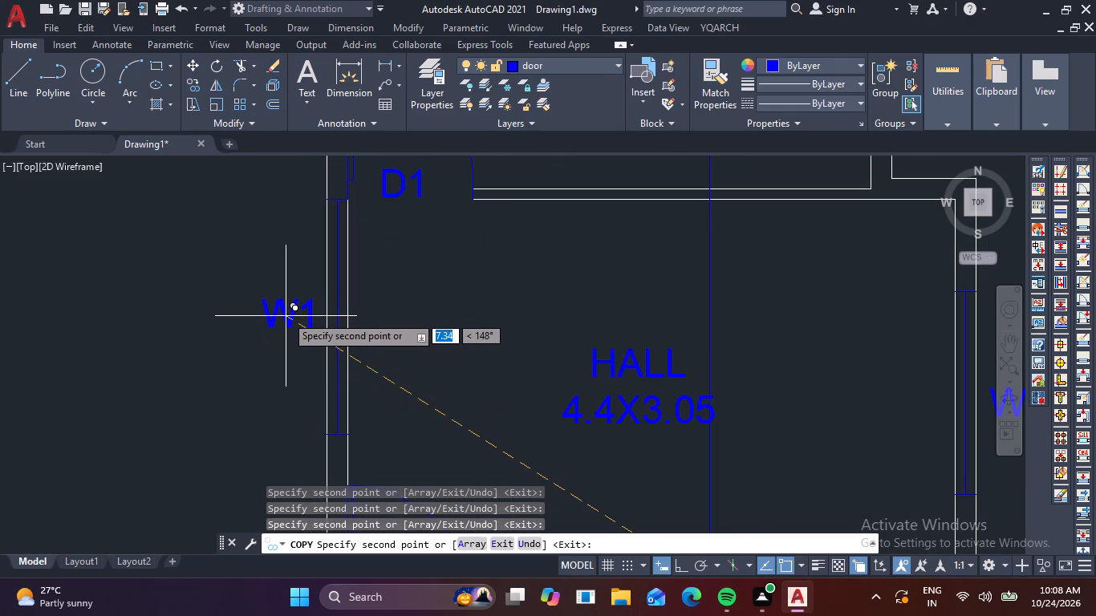
click(277, 310)
scroll(264, 324, down, 2)
middle_drag(253, 355, 229, 216)
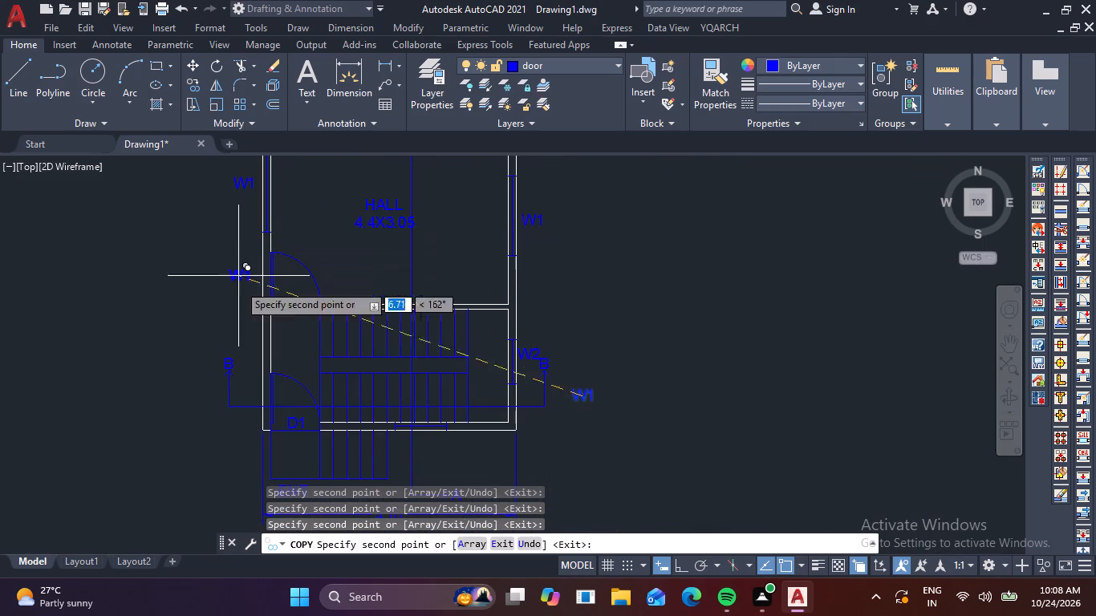
middle_drag(358, 381, 341, 255)
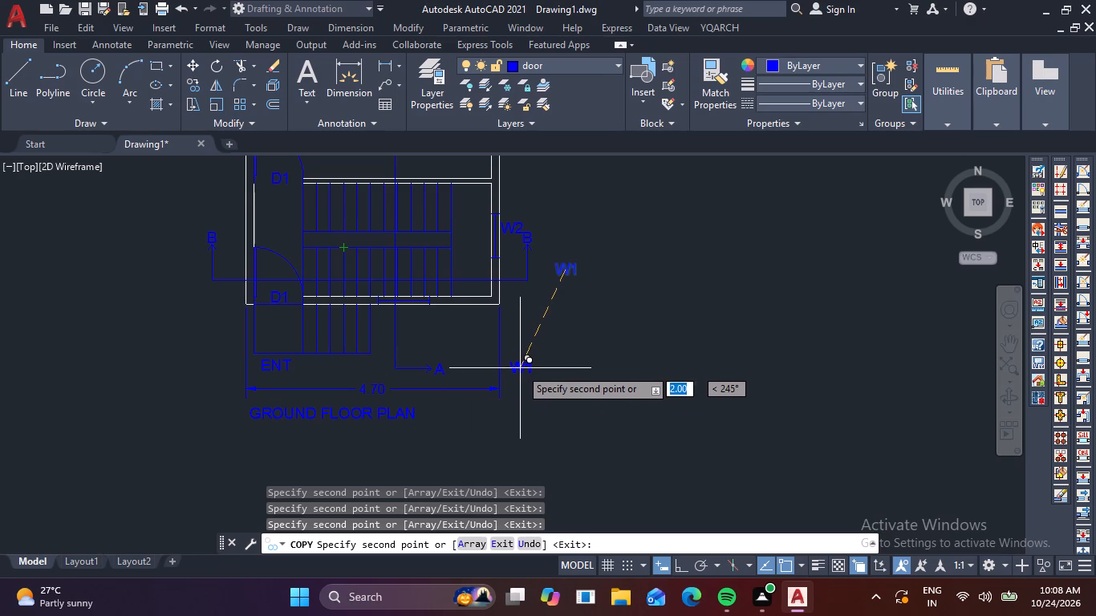
key(Escape)
Delete the spare W1 label from the empty area beyond the B section arrow.
click(570, 285)
click(558, 265)
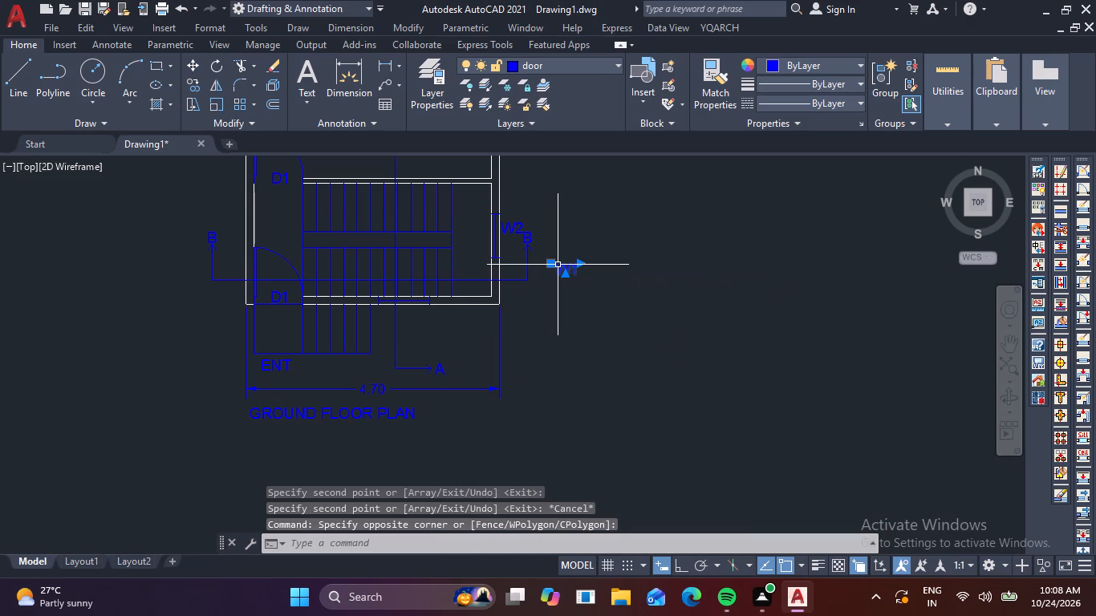
key(Delete)
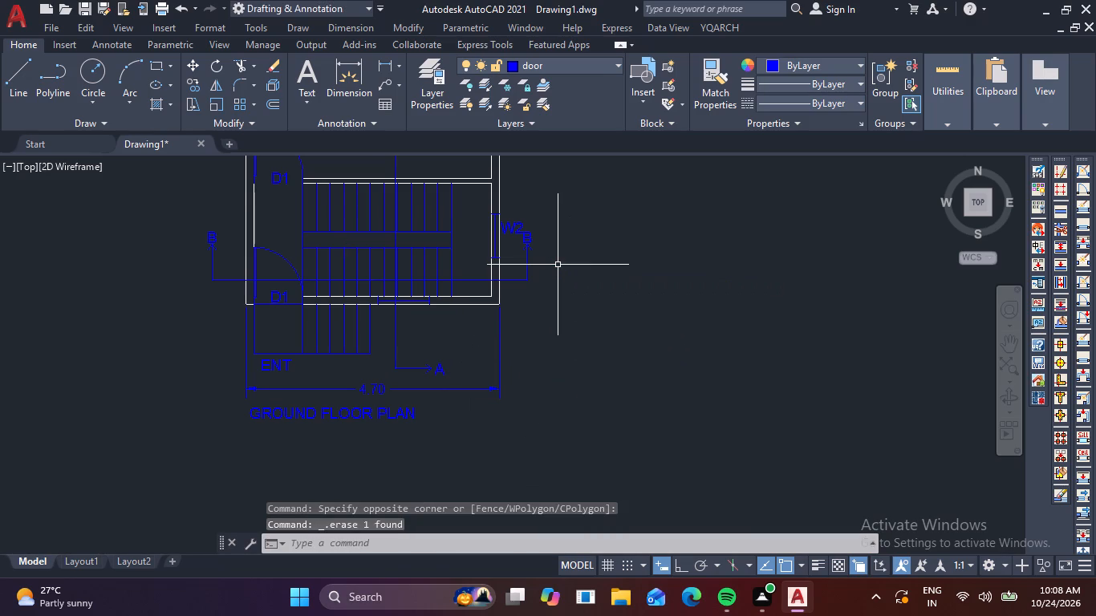
Change the text of the kitchen window label outside the right outer wall to W3.
scroll(566, 258, down, 1)
middle_drag(596, 220, 479, 393)
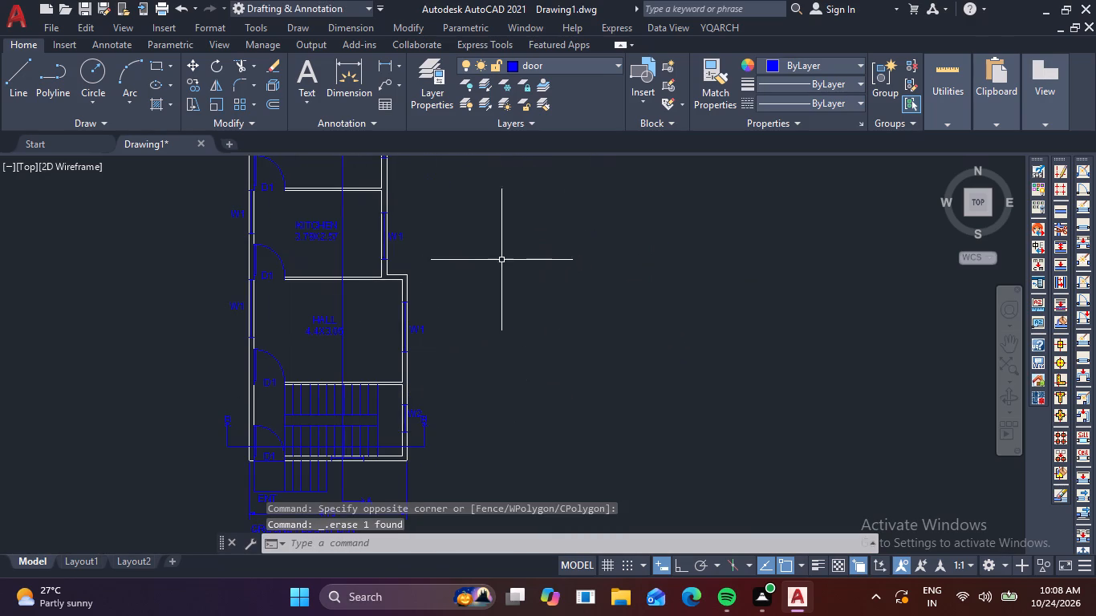
middle_drag(501, 269, 478, 350)
scroll(384, 329, up, 2)
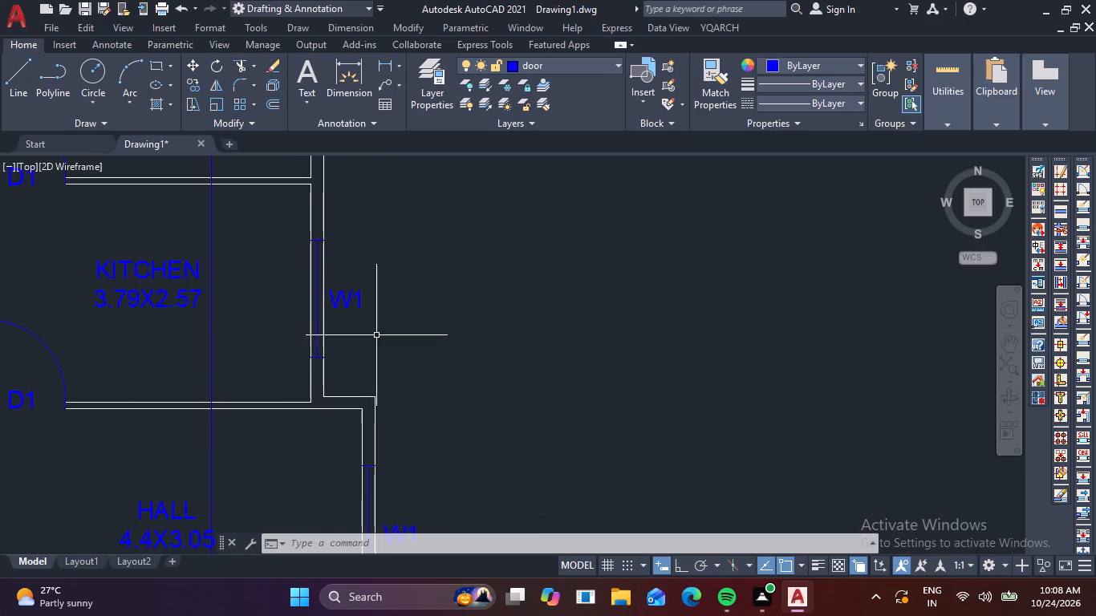
scroll(359, 306, up, 3)
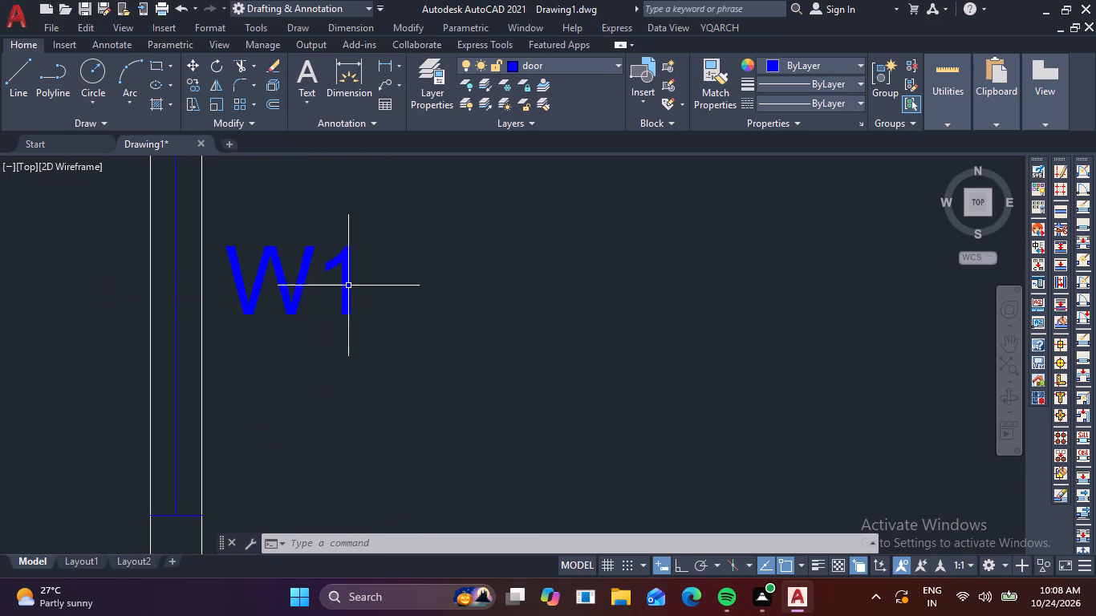
double_click(348, 286)
double_click(340, 278)
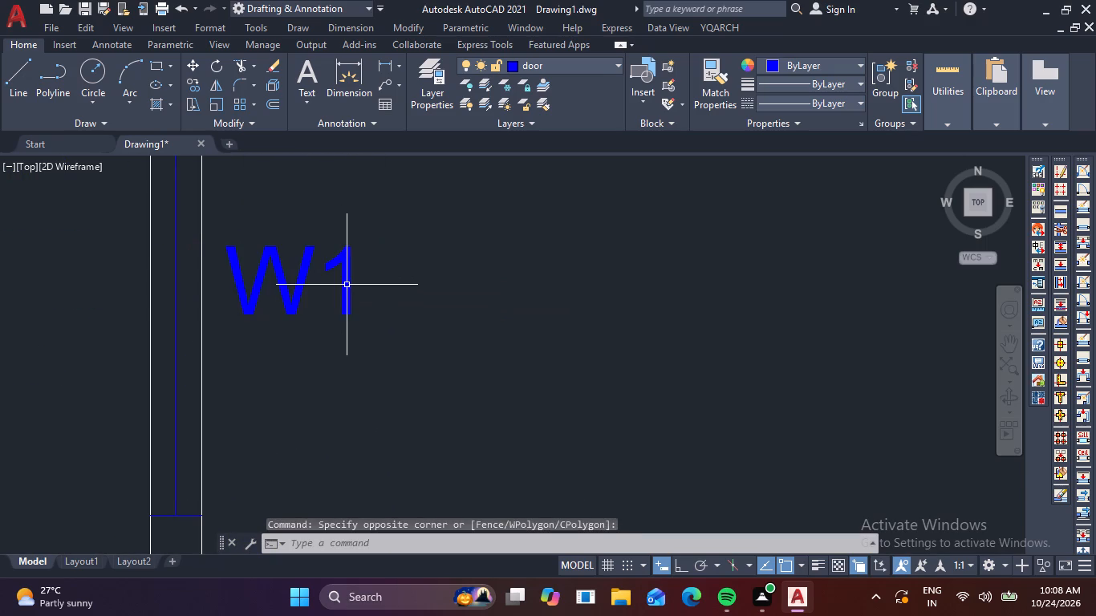
double_click(345, 284)
click(347, 288)
click(370, 300)
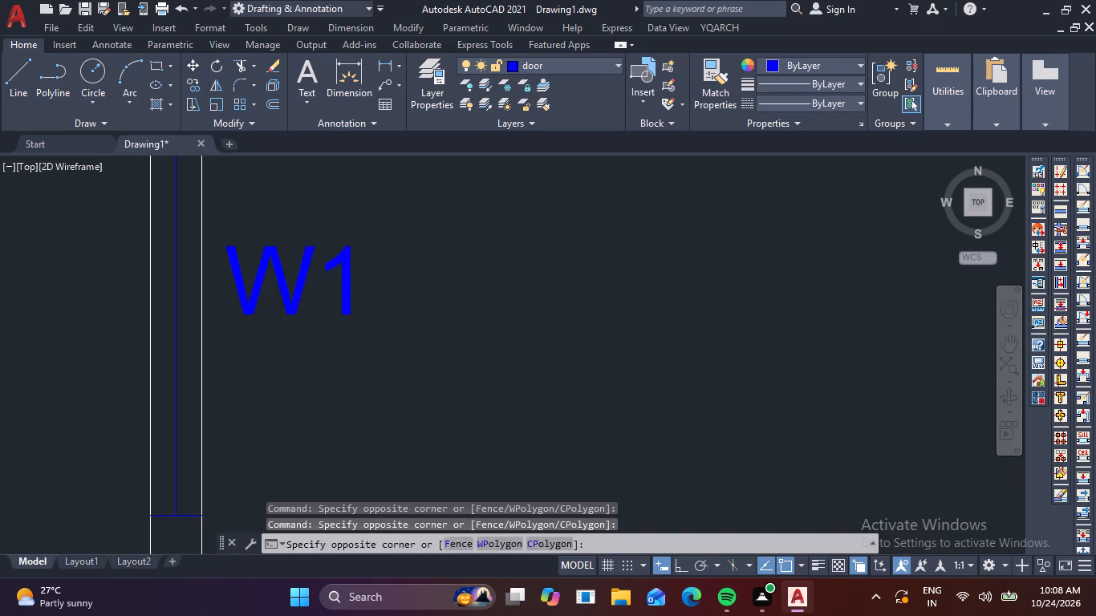
click(337, 284)
double_click(345, 286)
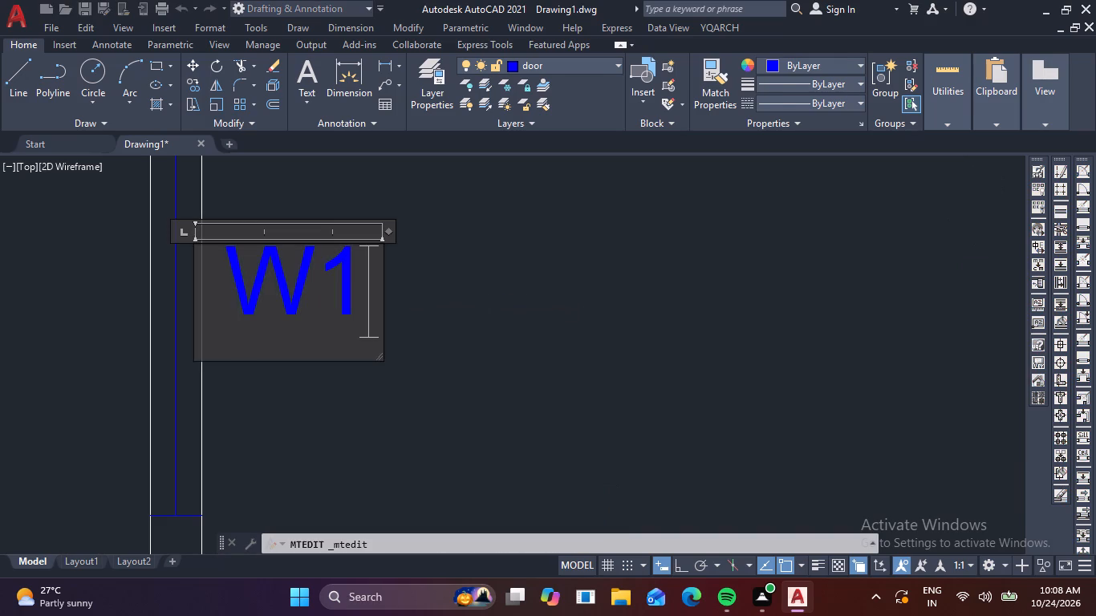
key(BackSpace)
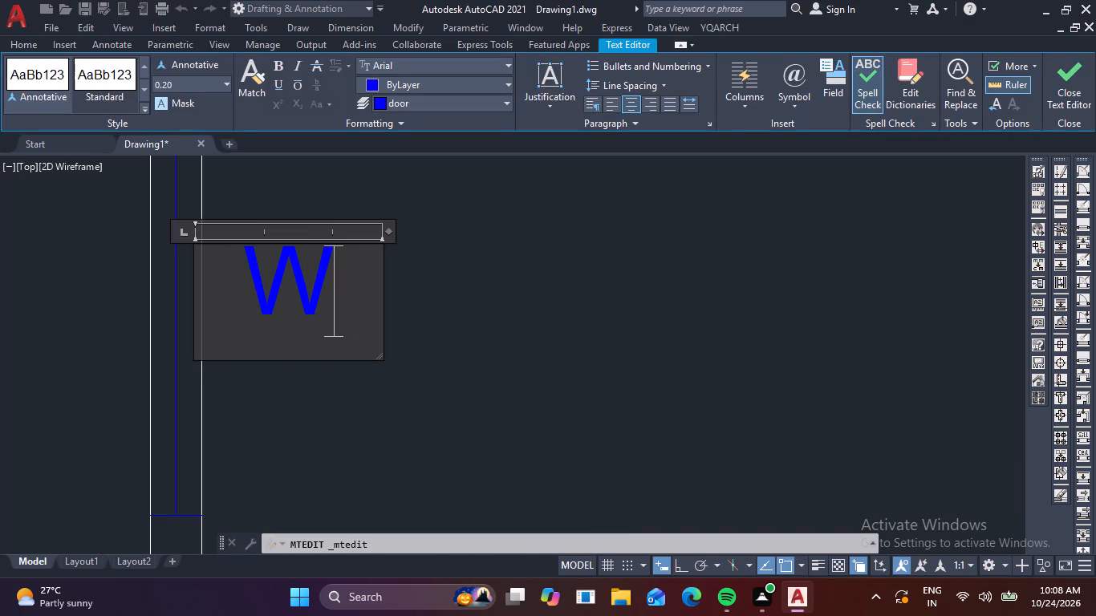
key(3)
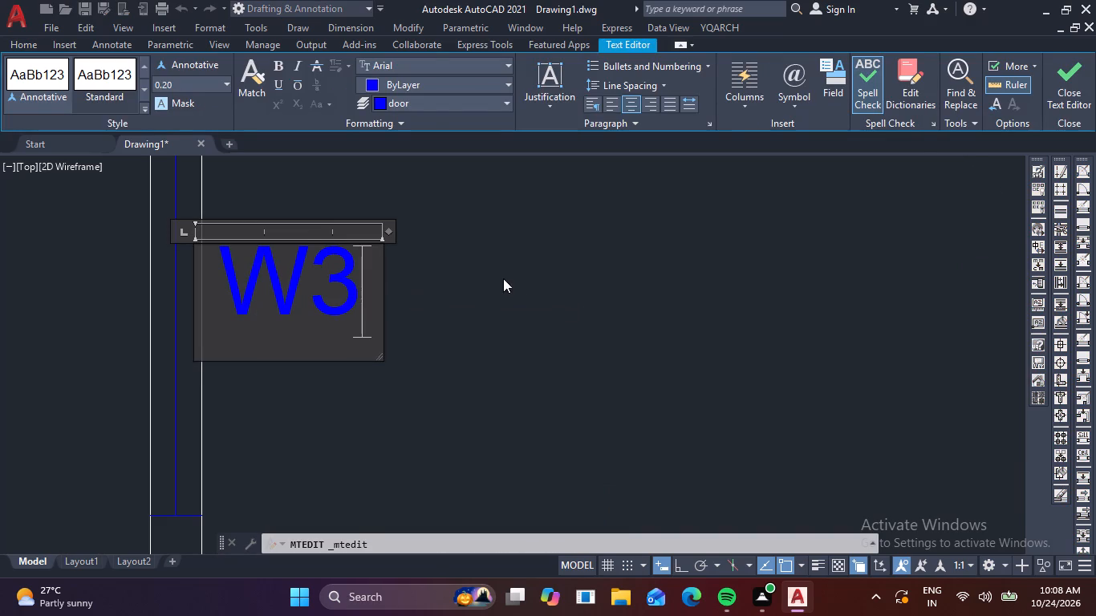
click(506, 276)
Change the text of the label outside the toilet window in the right outer wall to V1.
scroll(495, 286, down, 3)
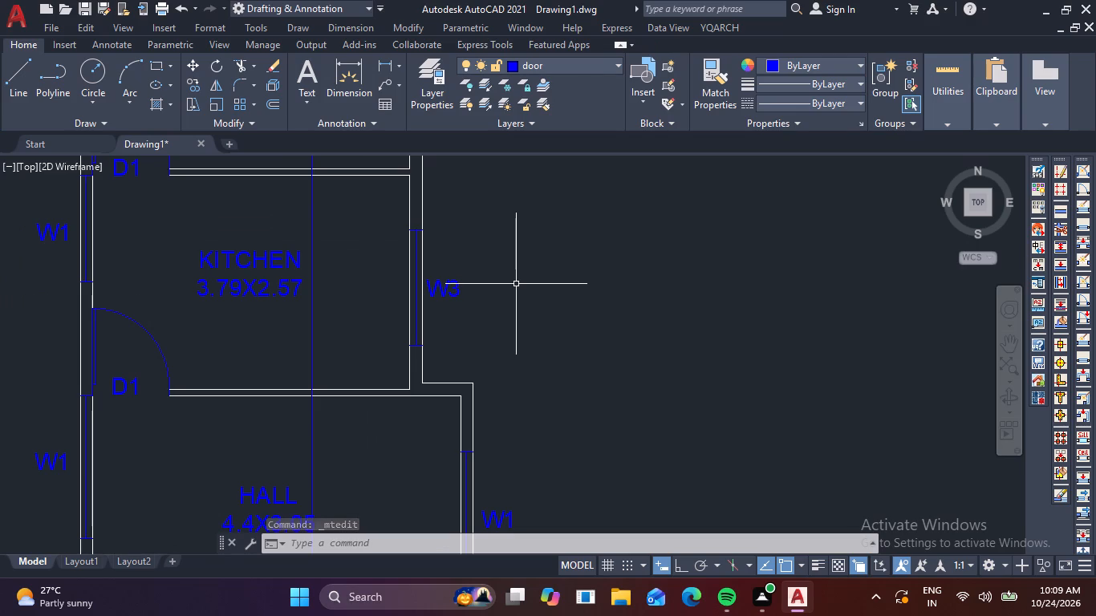
scroll(516, 284, down, 2)
middle_drag(536, 250, 408, 431)
scroll(382, 310, up, 3)
scroll(307, 301, up, 3)
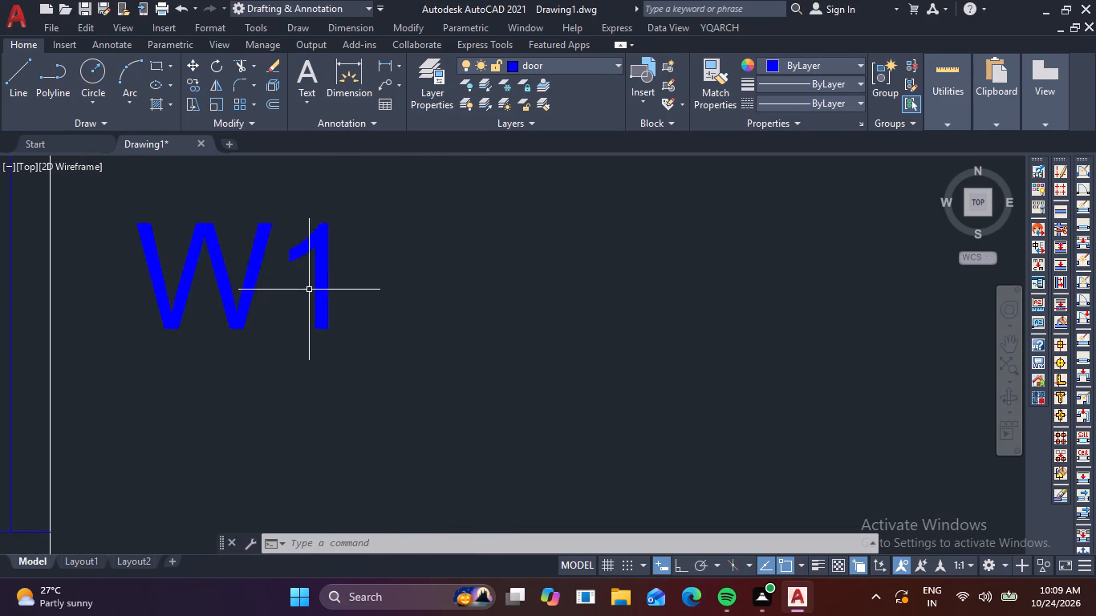
double_click(322, 287)
click(341, 288)
click(324, 284)
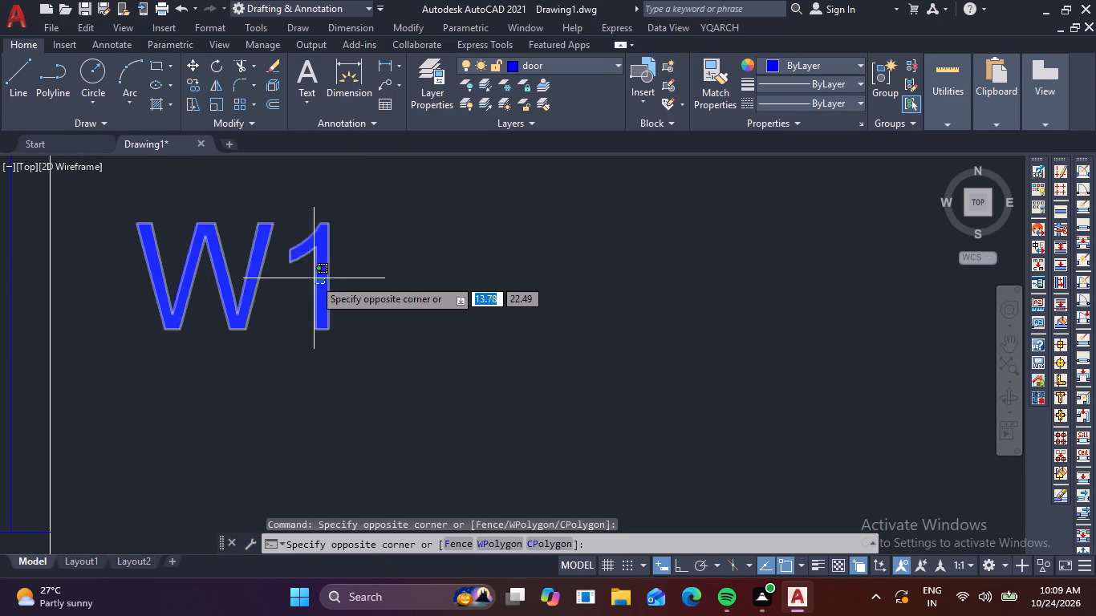
double_click(308, 266)
double_click(319, 246)
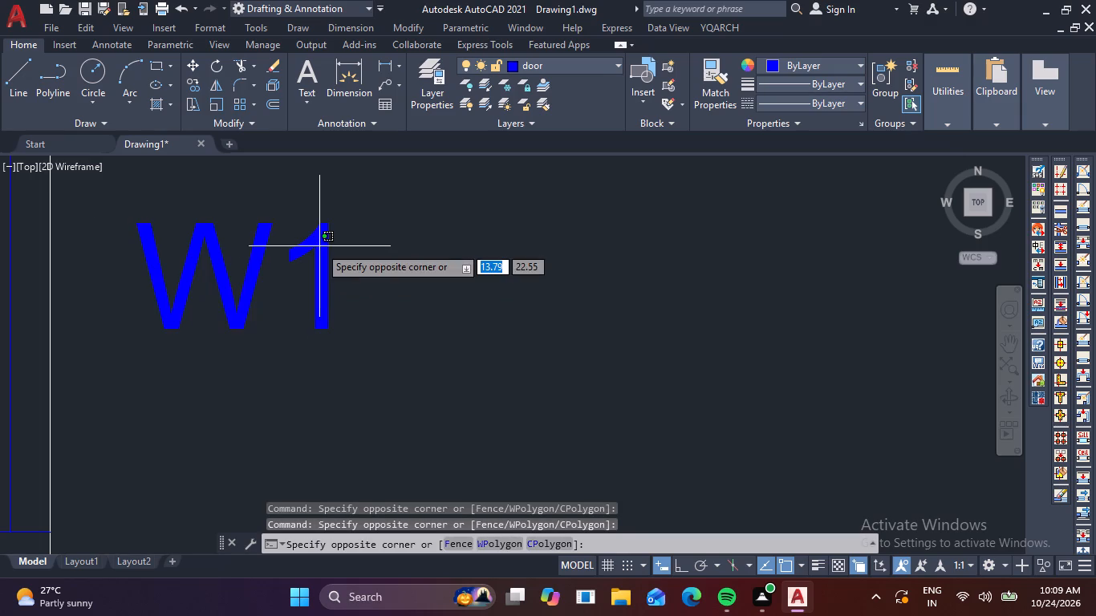
double_click(319, 246)
triple_click(309, 237)
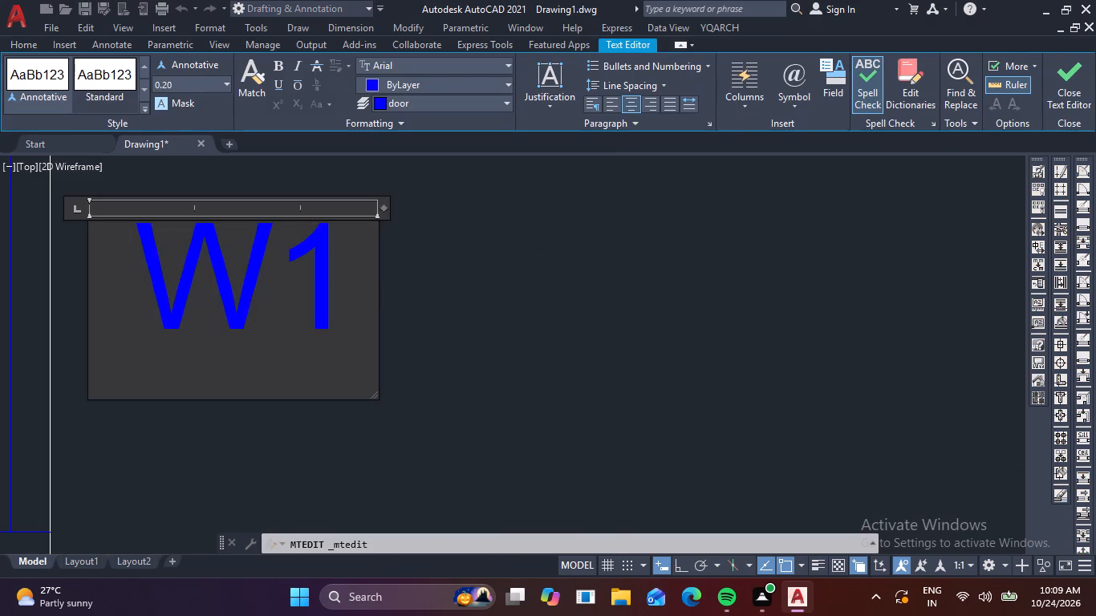
double_click(331, 259)
click(283, 272)
key(BackSpace)
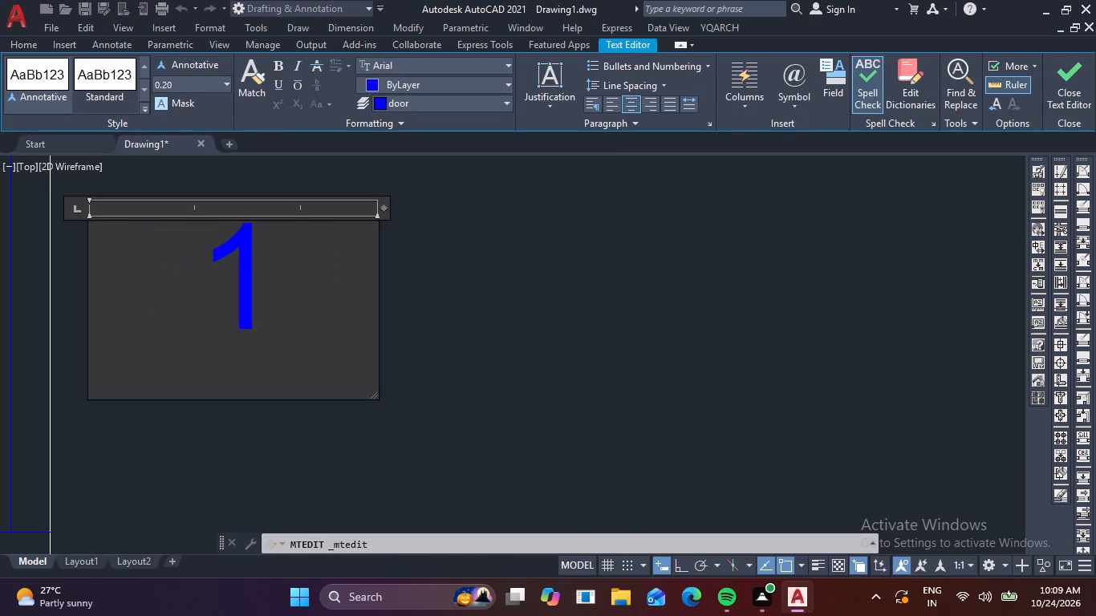
key(v)
click(487, 258)
Review the room, door and window labels over the whole plan, from the toilet to the entrance and title.
scroll(487, 258, down, 2)
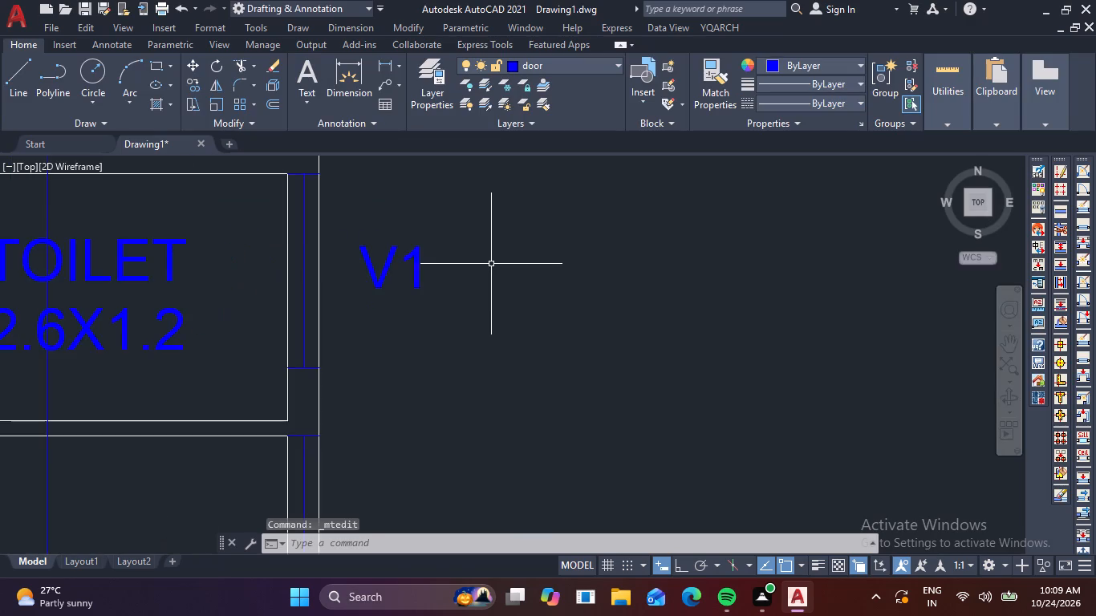
scroll(500, 277, down, 2)
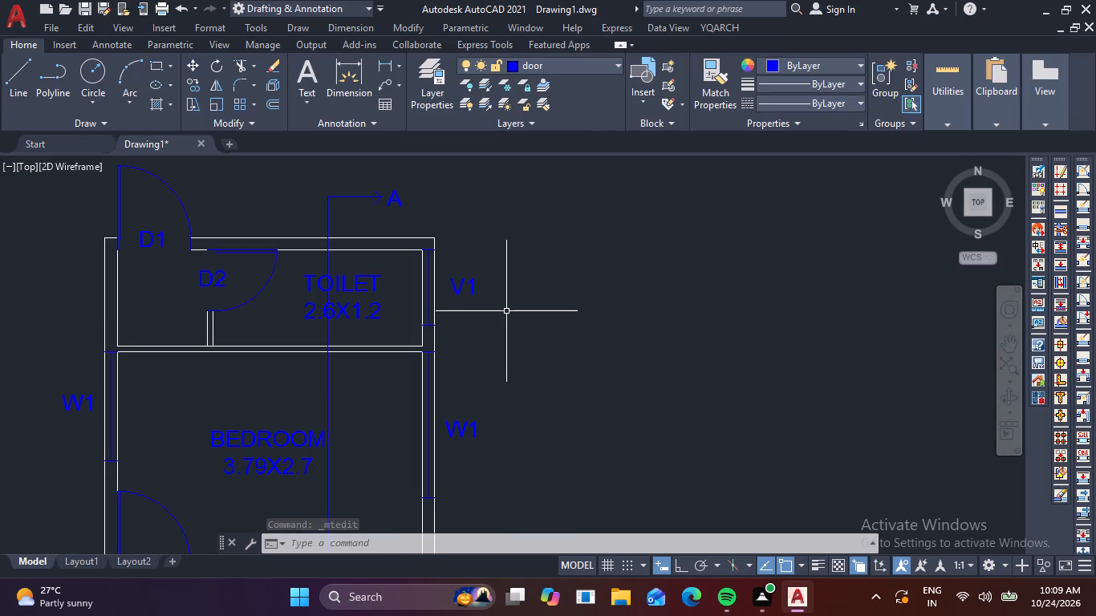
scroll(506, 311, down, 1)
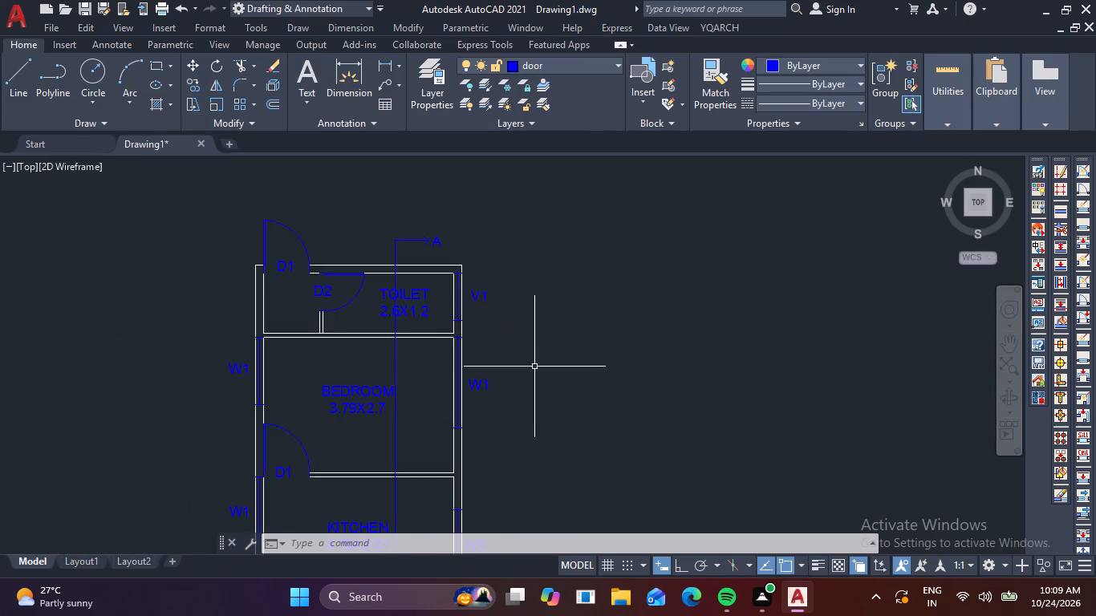
middle_drag(536, 379, 497, 250)
middle_drag(510, 399, 468, 218)
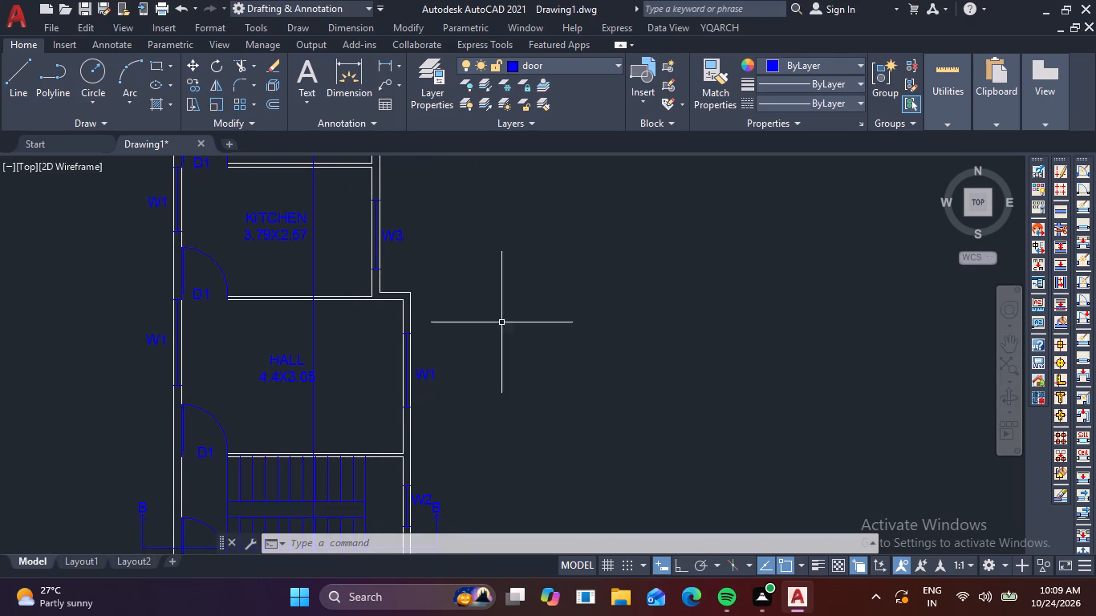
scroll(459, 423, down, 1)
middle_drag(447, 445, 469, 281)
scroll(420, 427, up, 3)
scroll(398, 422, down, 1)
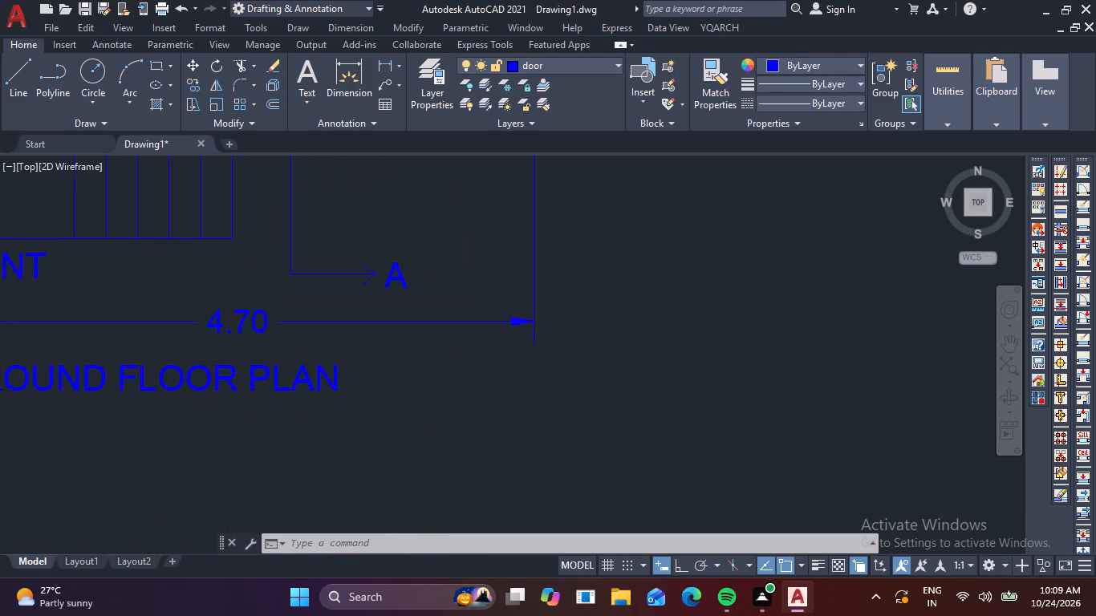
scroll(322, 423, down, 1)
middle_drag(392, 338, 412, 429)
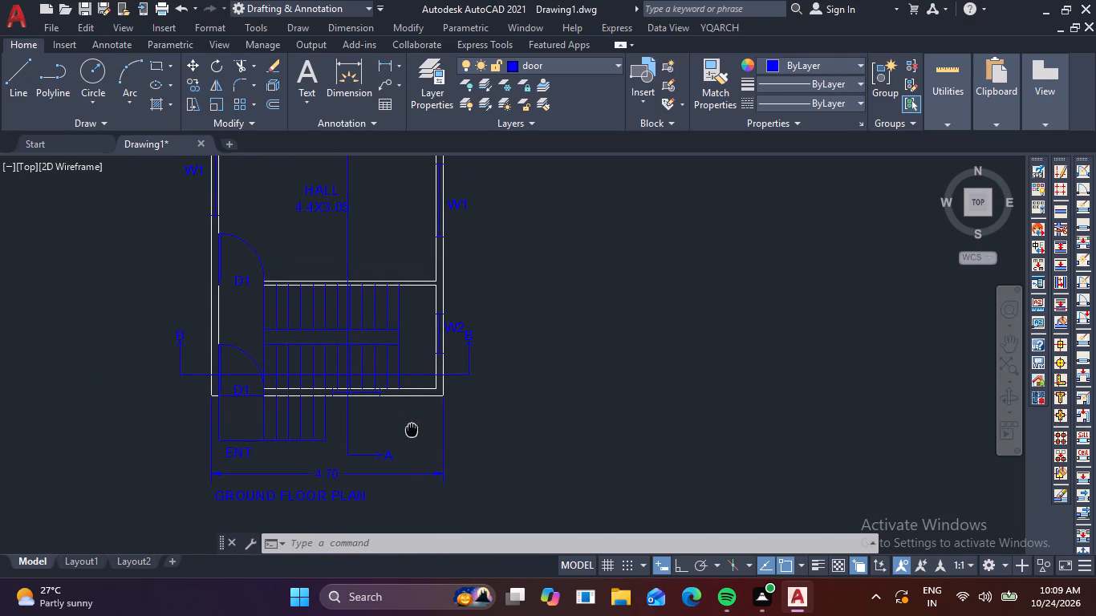
middle_drag(412, 429, 412, 430)
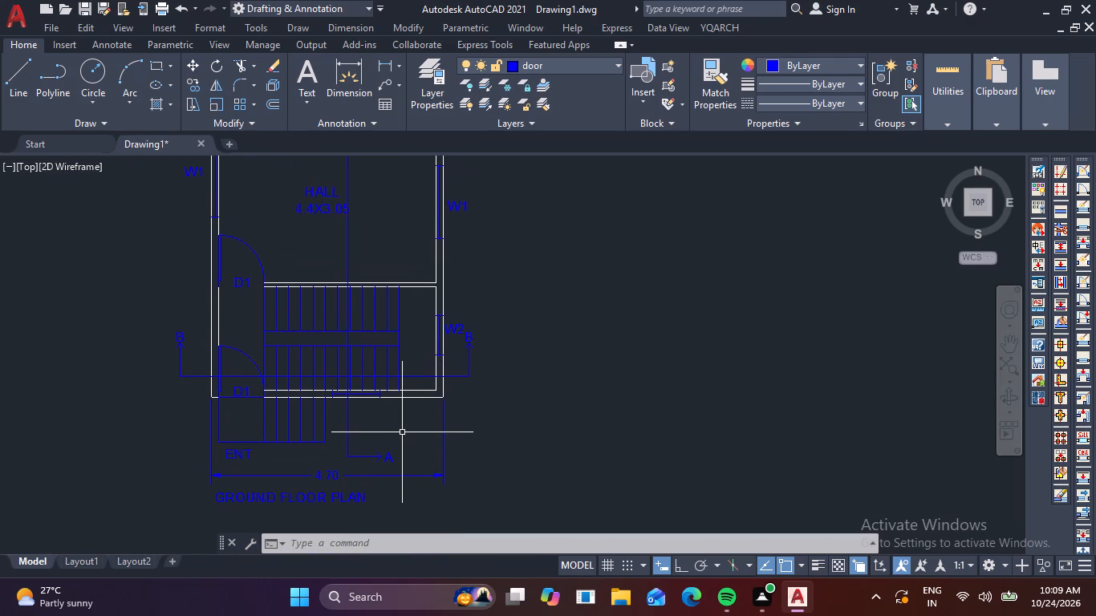
scroll(529, 270, down, 1)
middle_drag(534, 276, 501, 467)
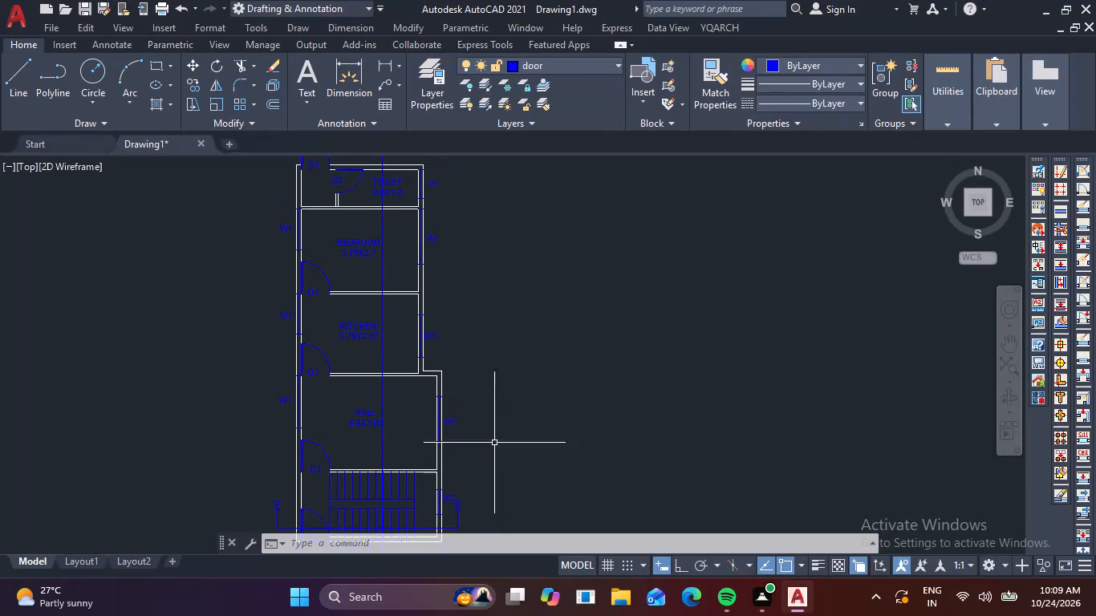
scroll(412, 185, up, 2)
middle_drag(409, 180, 407, 342)
scroll(436, 369, down, 2)
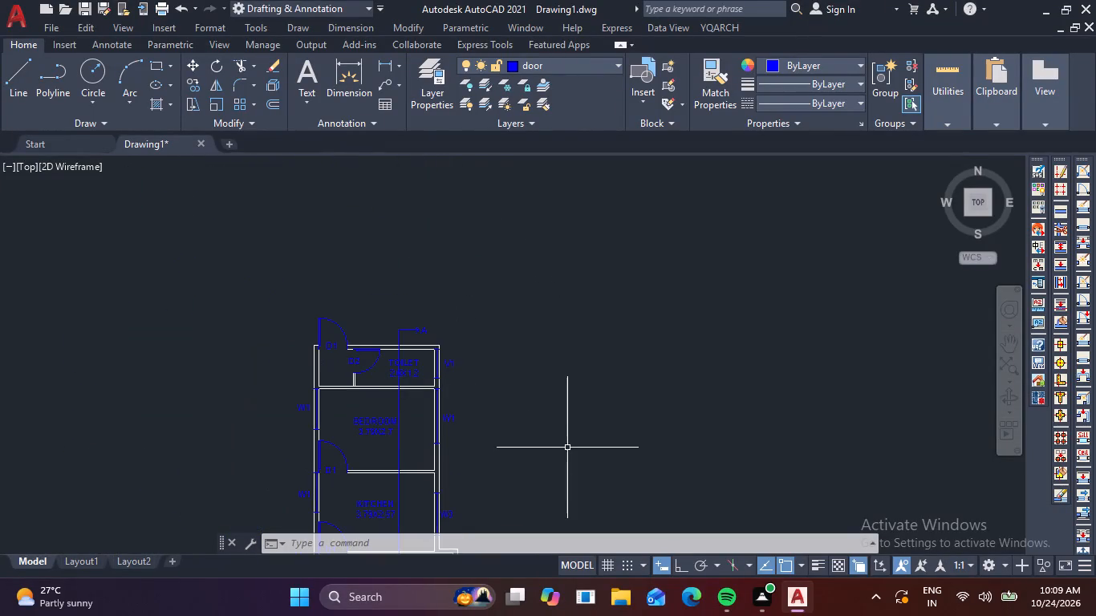
middle_drag(540, 415, 504, 260)
scroll(404, 297, up, 2)
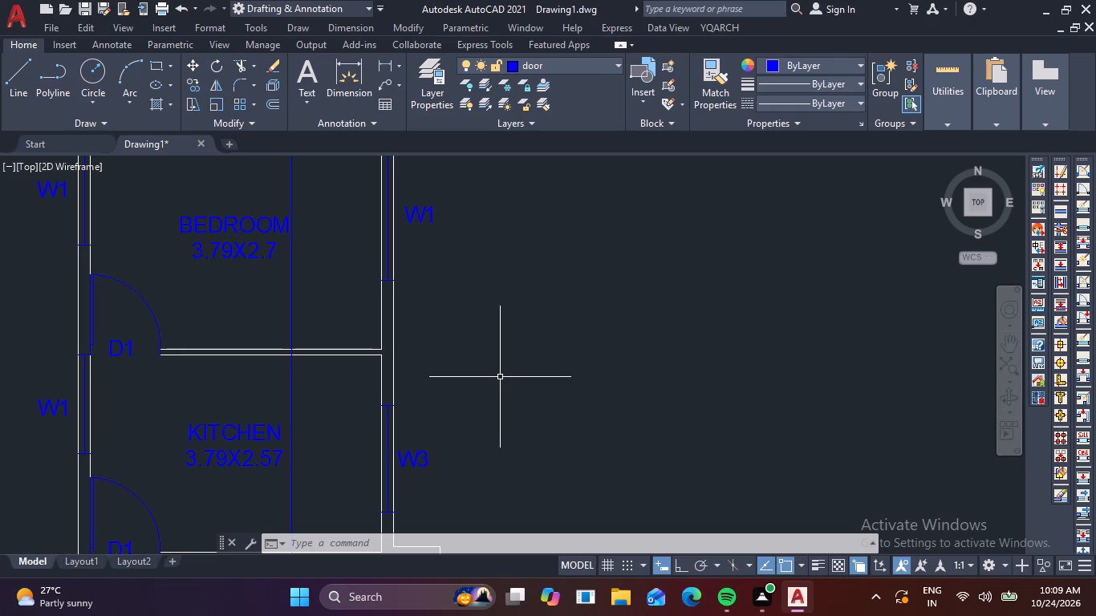
key(Escape)
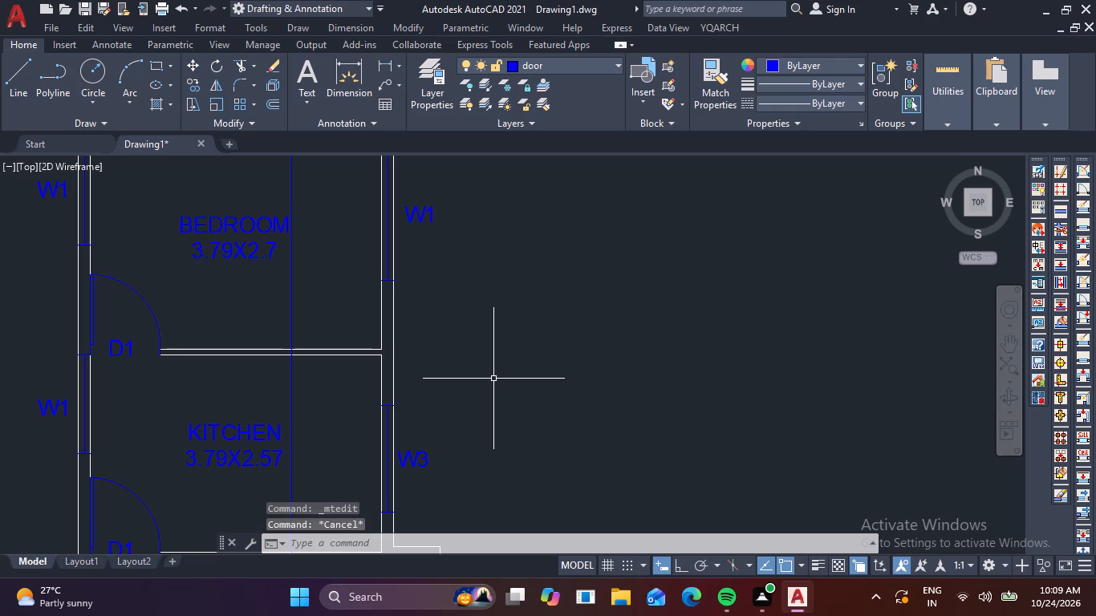
key(Escape)
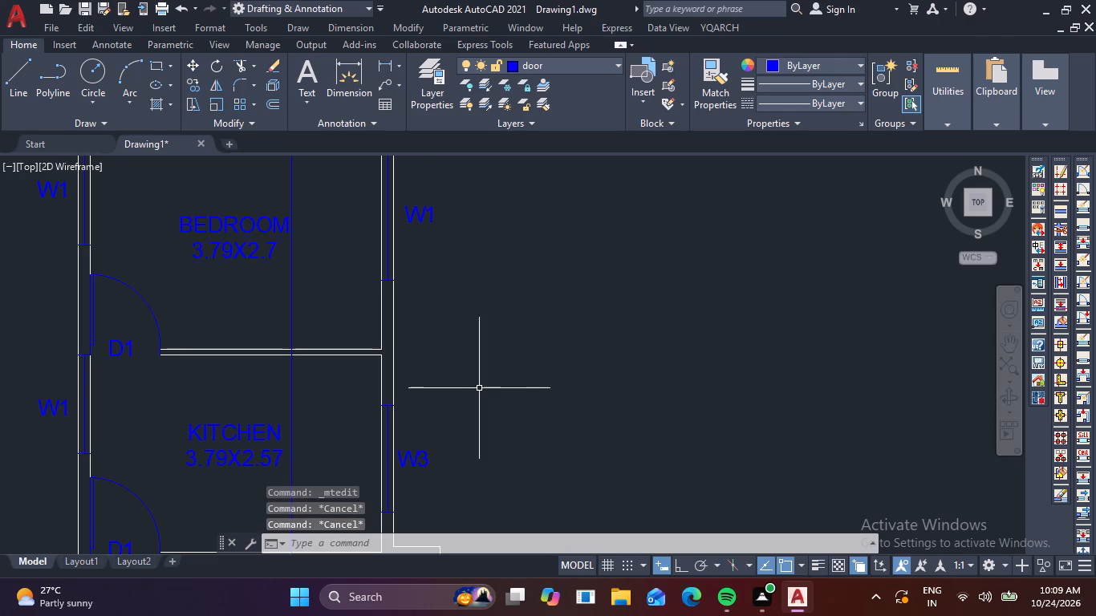
Examine the W2 label and the adjacent B section arrow beside the staircase window.
scroll(477, 388, down, 2)
middle_drag(483, 423, 436, 233)
scroll(428, 404, up, 3)
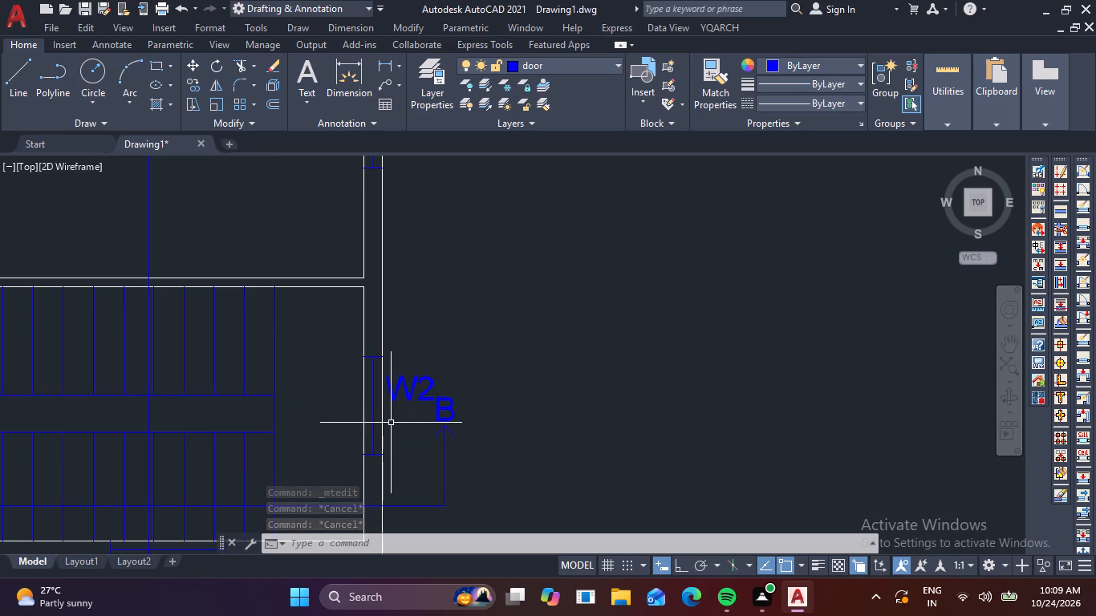
scroll(391, 423, up, 3)
middle_drag(432, 414, 470, 328)
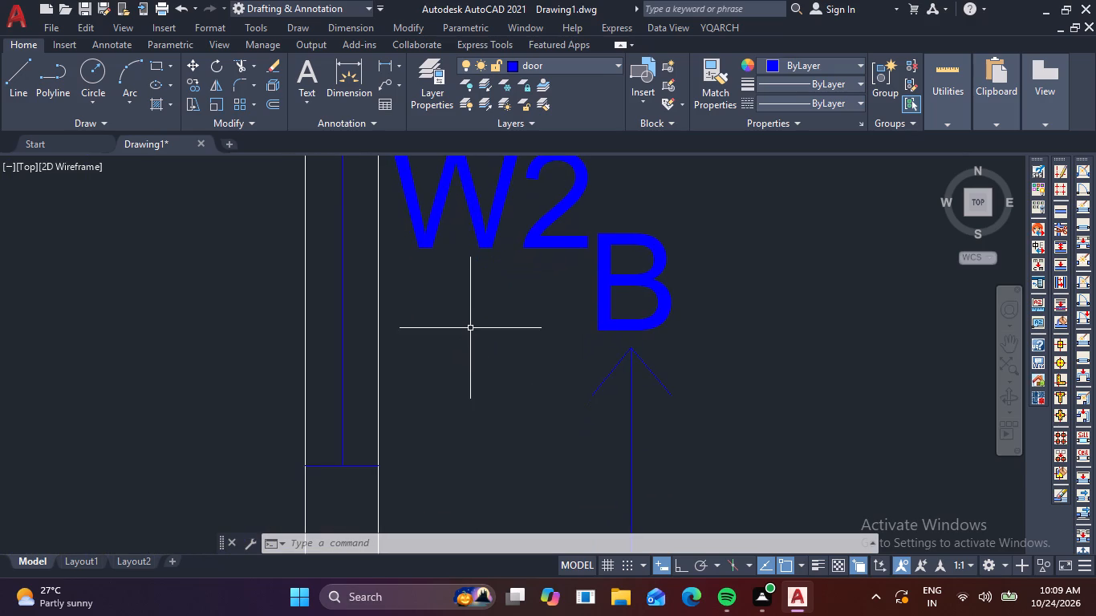
scroll(470, 329, down, 2)
middle_drag(470, 329, 452, 394)
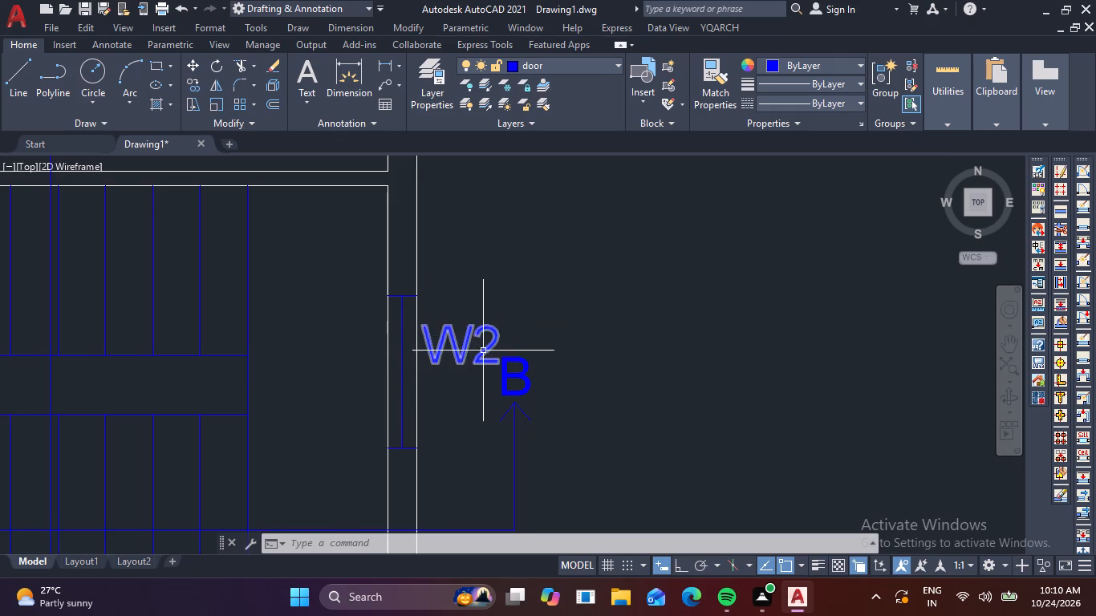
scroll(448, 419, down, 3)
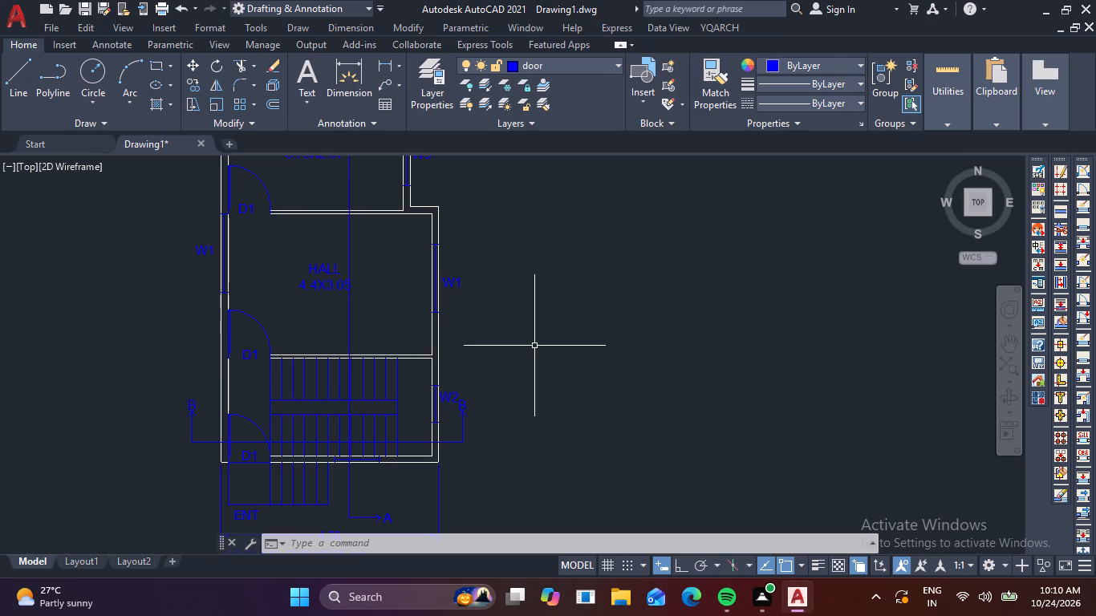
Examine the toilet window and its V1 label in the plan's upper right corner.
key(Escape)
scroll(427, 292, down, 2)
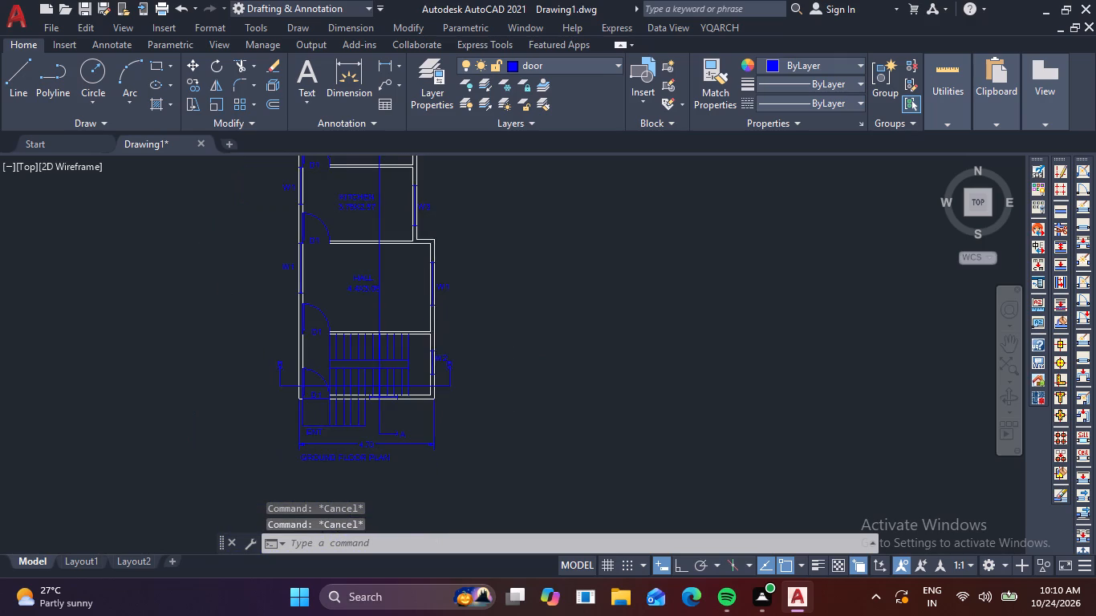
middle_drag(421, 298, 394, 363)
scroll(385, 192, up, 3)
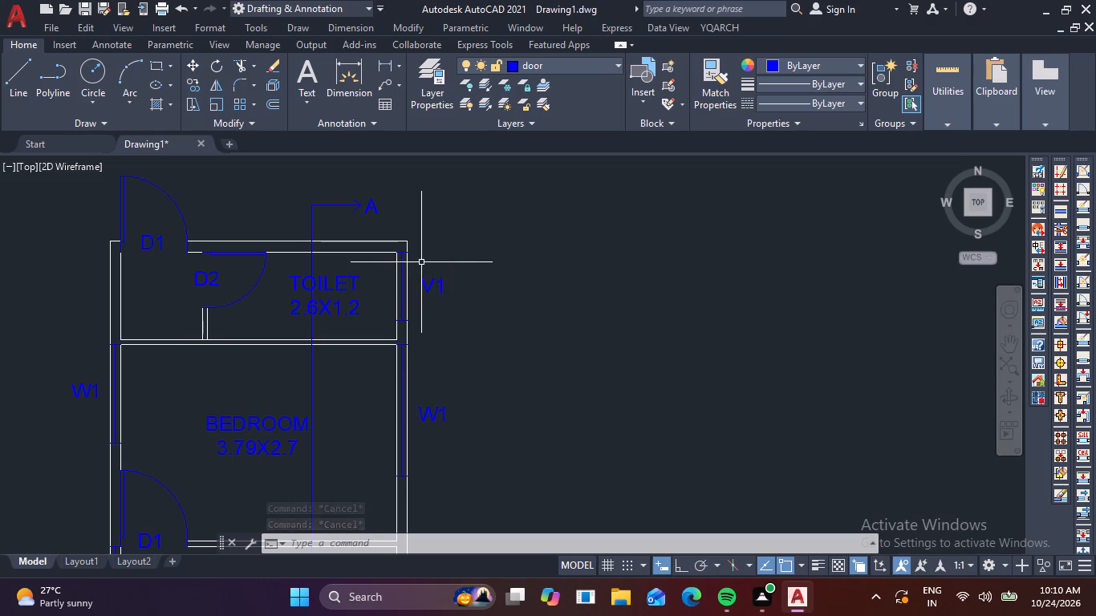
scroll(411, 261, up, 3)
middle_drag(388, 359, 402, 289)
scroll(369, 329, up, 1)
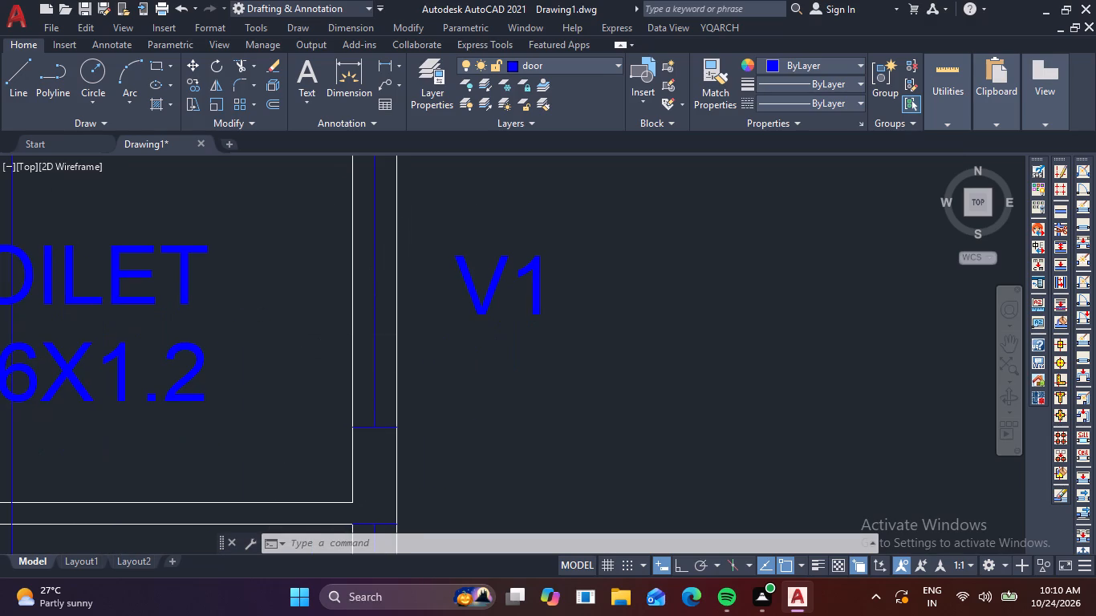
scroll(370, 329, down, 1)
middle_drag(436, 347, 380, 453)
middle_drag(412, 445, 474, 390)
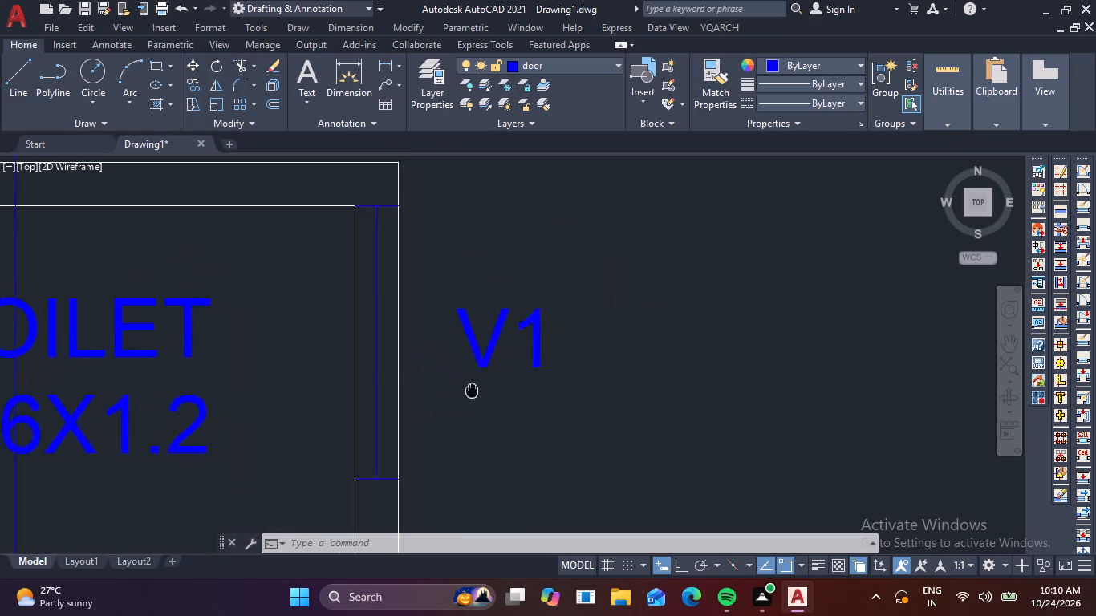
Review the window and ventilator symbols and labels over the plan, from the toilet's V1 to the staircase.
middle_drag(474, 390, 502, 379)
key(Escape)
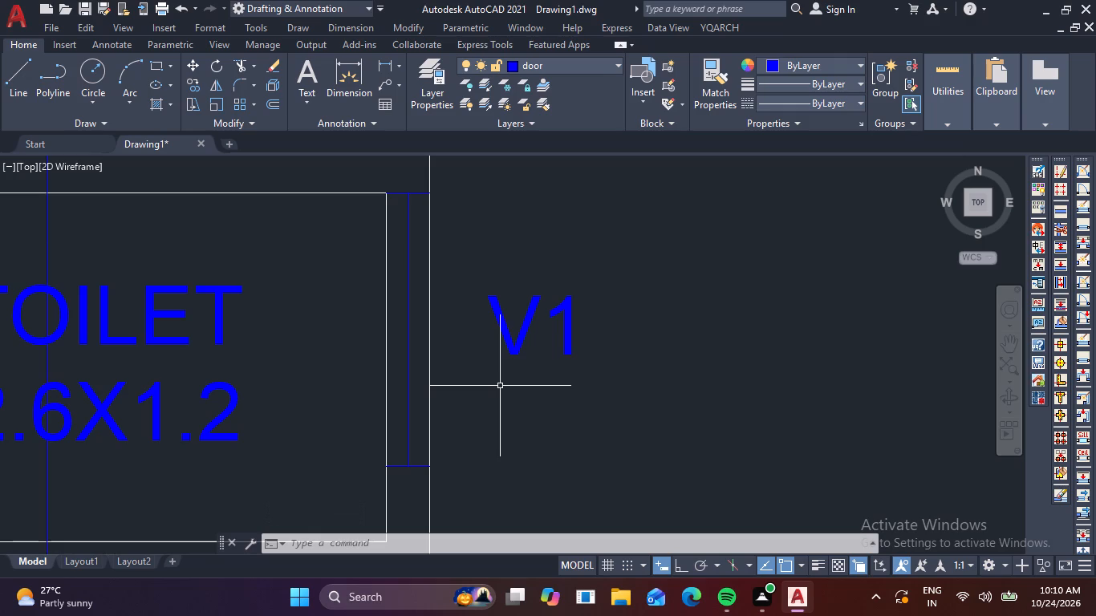
key(Escape)
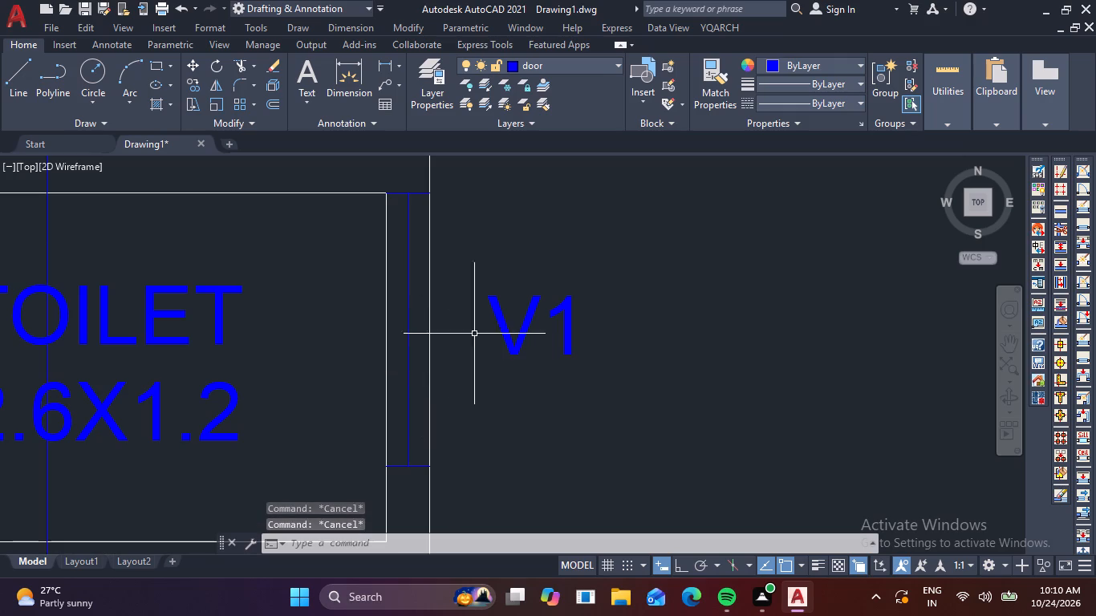
scroll(485, 328, down, 2)
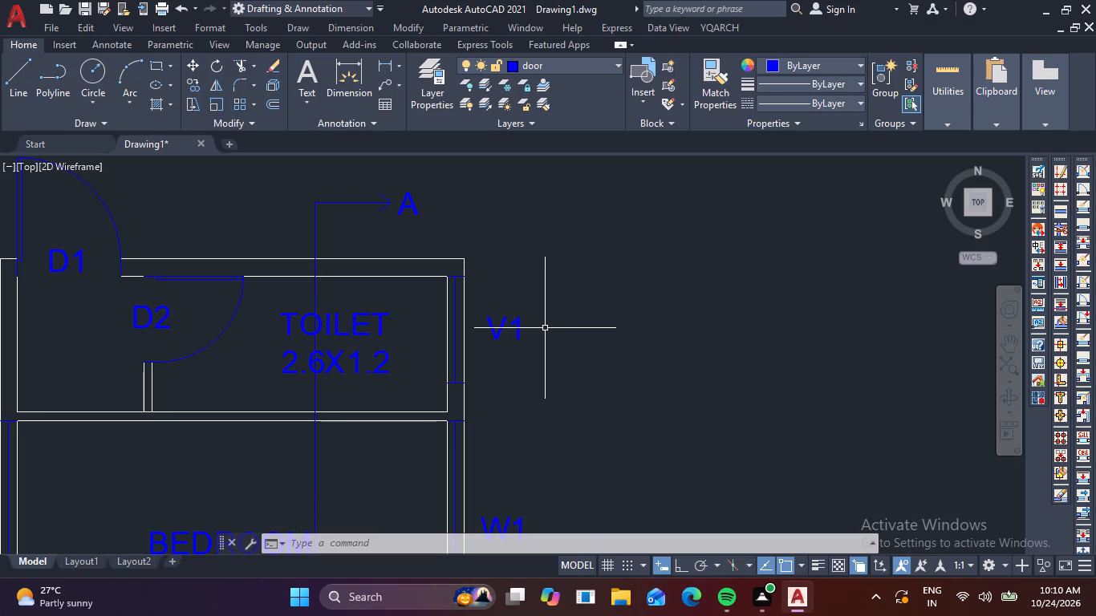
key(Escape)
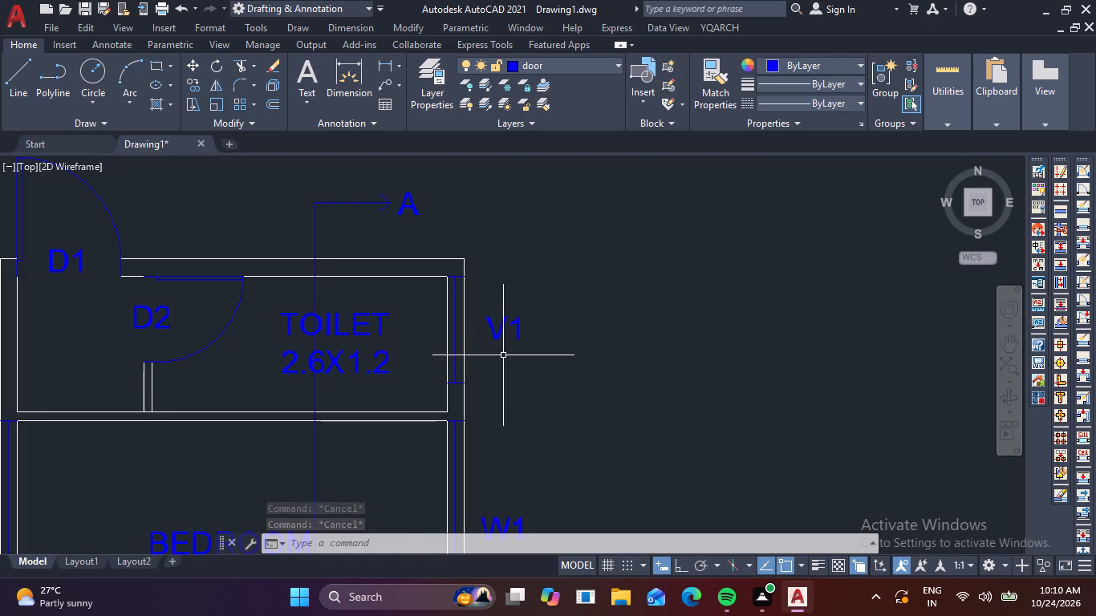
scroll(503, 355, up, 2)
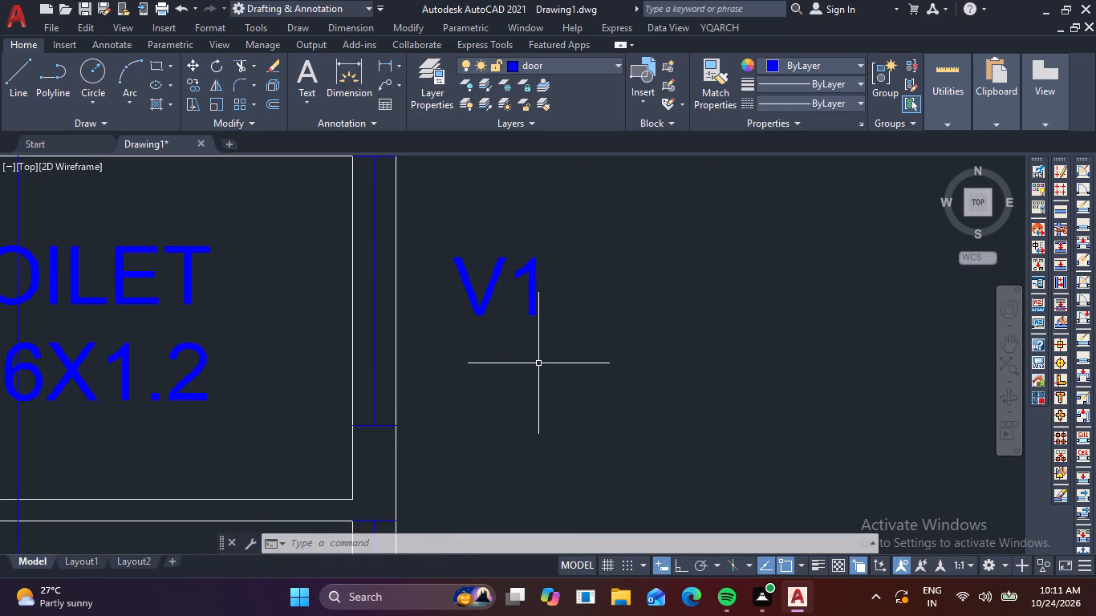
middle_drag(540, 362, 530, 423)
scroll(531, 423, down, 2)
middle_drag(558, 432, 562, 325)
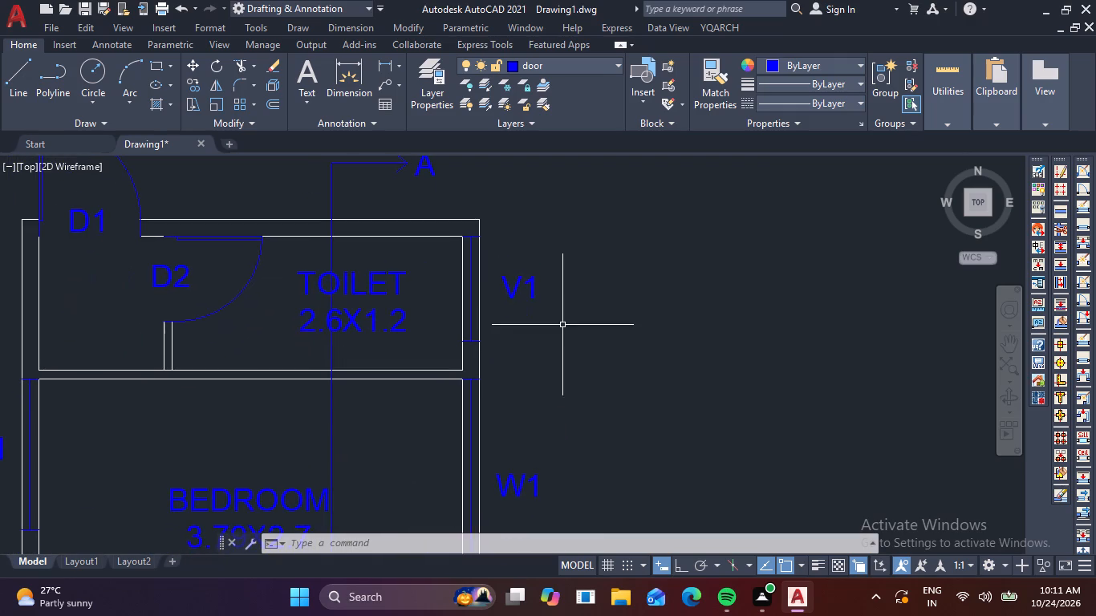
scroll(562, 325, down, 2)
middle_drag(515, 395, 489, 290)
scroll(462, 334, down, 2)
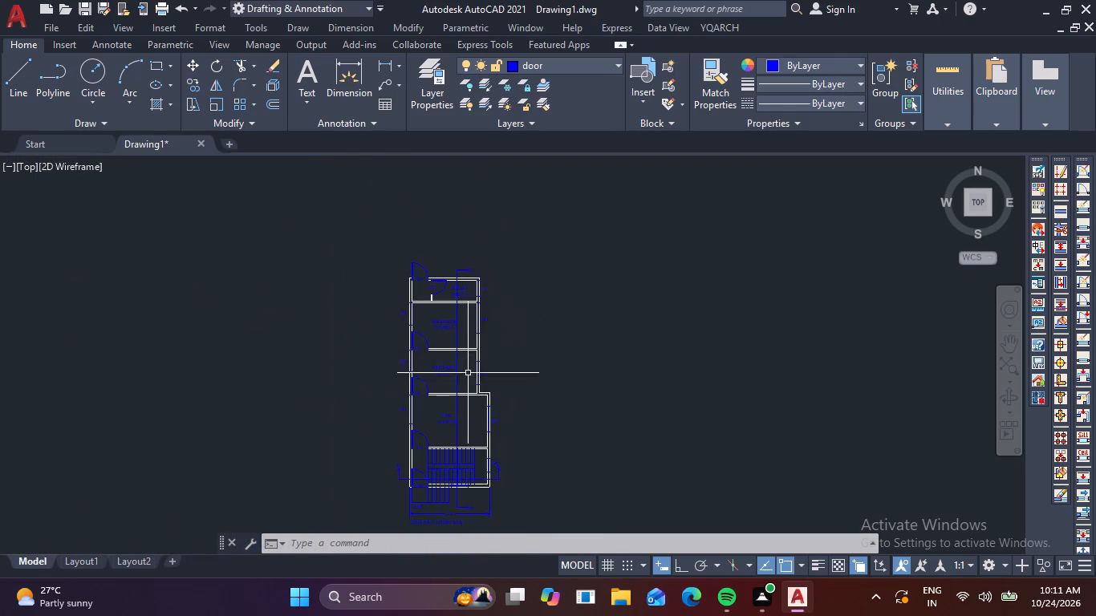
middle_drag(468, 376, 419, 278)
scroll(409, 336, up, 3)
scroll(415, 362, down, 2)
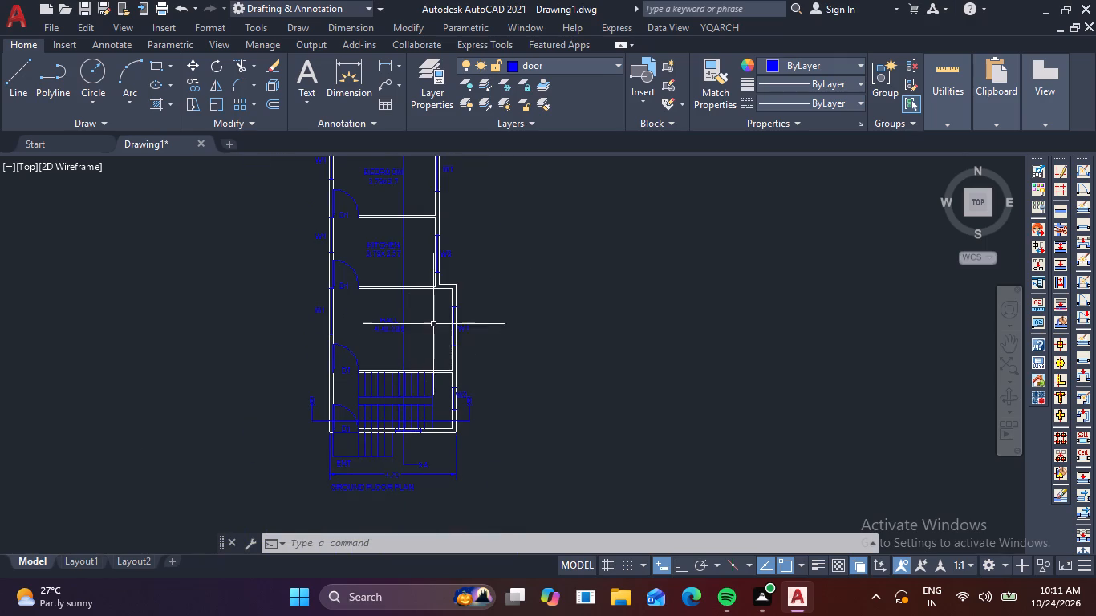
middle_drag(433, 324, 398, 471)
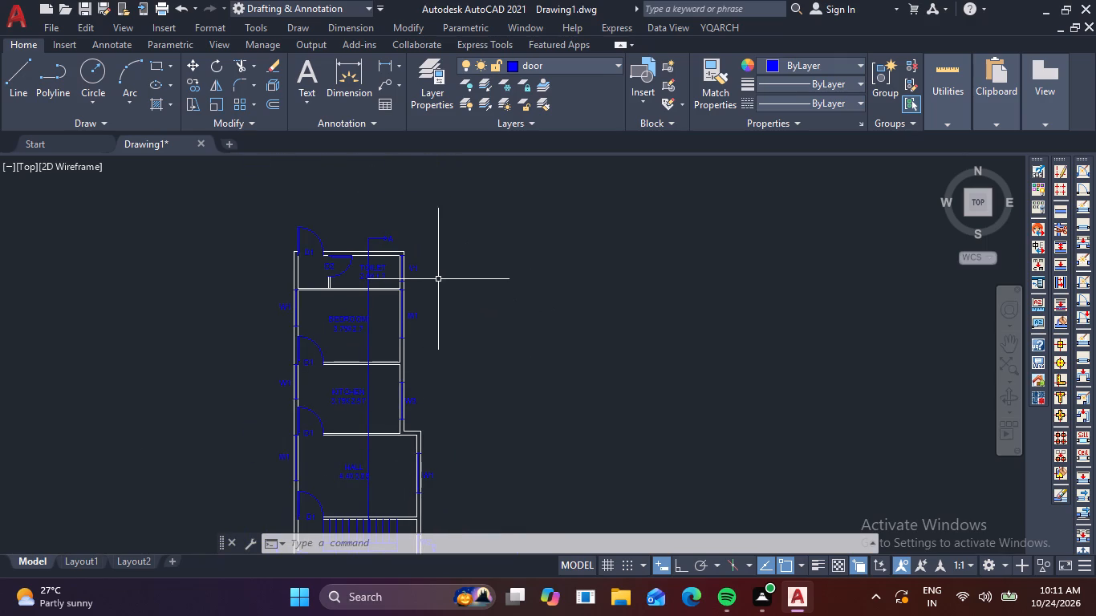
key(Escape)
key(Escape)
scroll(430, 278, up, 1)
middle_drag(430, 278, 478, 332)
scroll(445, 309, up, 2)
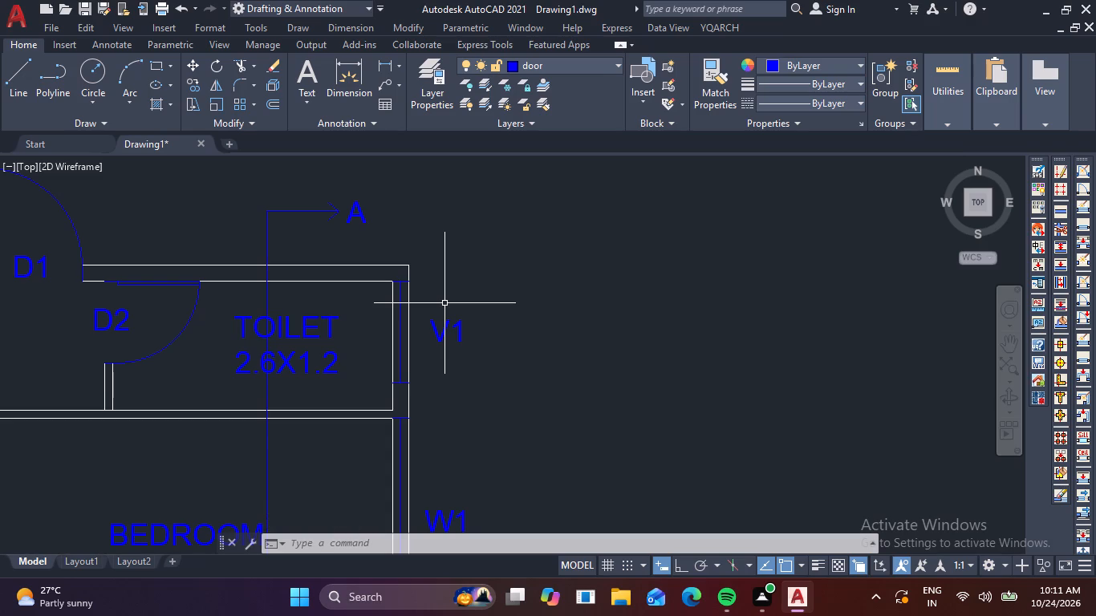
Offset the toilet ventilator V1's centre line by 0.02 to both sides within the outer wall.
scroll(456, 298, down, 1)
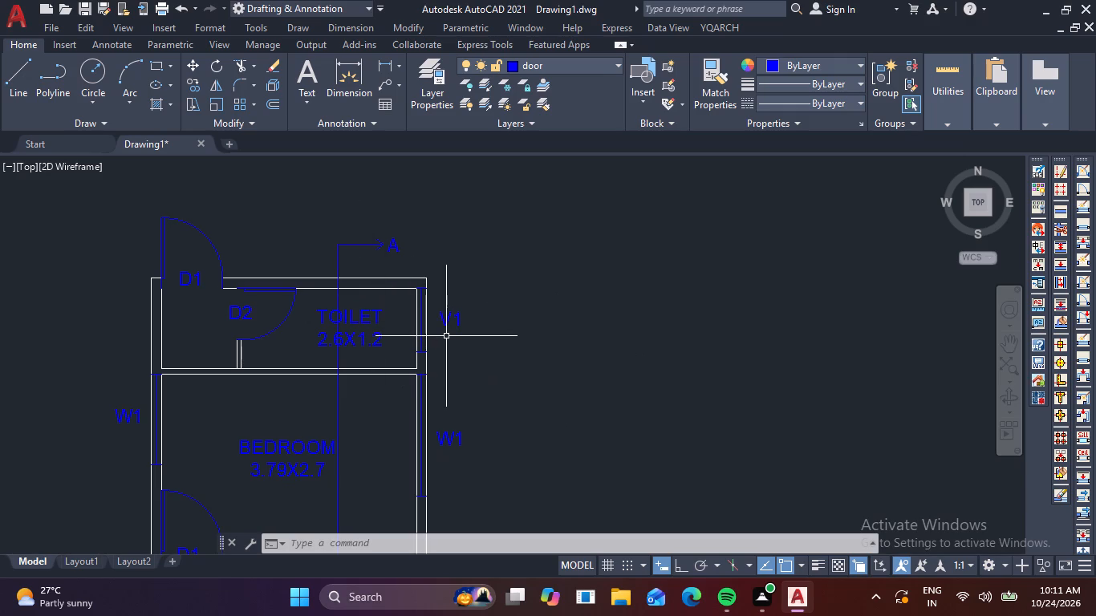
key(o)
key(Return)
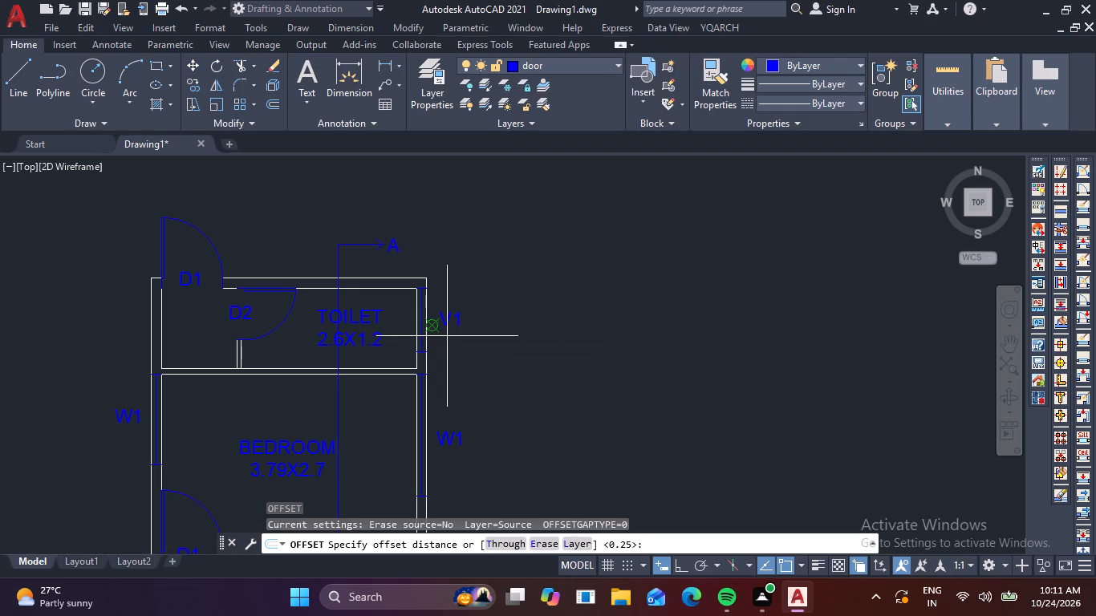
key(period)
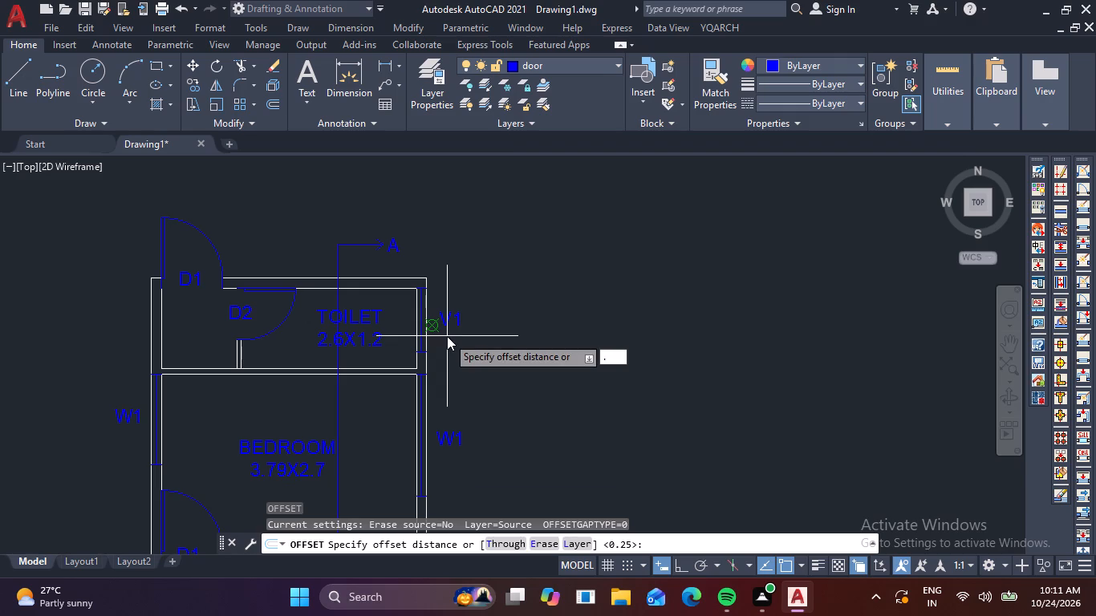
text(02)
key(Return)
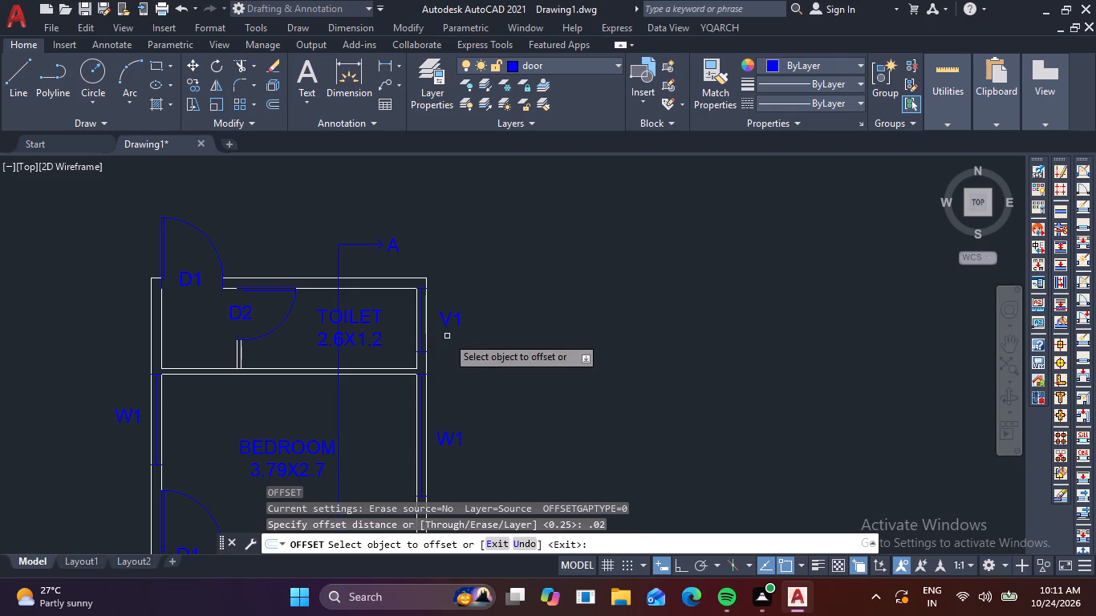
scroll(429, 316, up, 4)
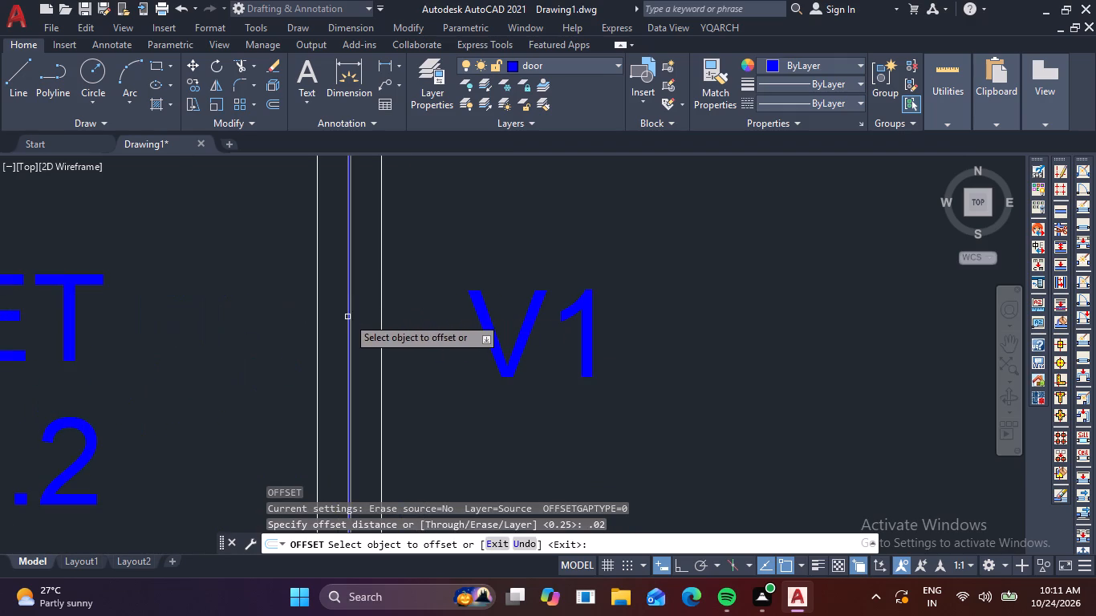
click(347, 318)
click(317, 329)
click(347, 334)
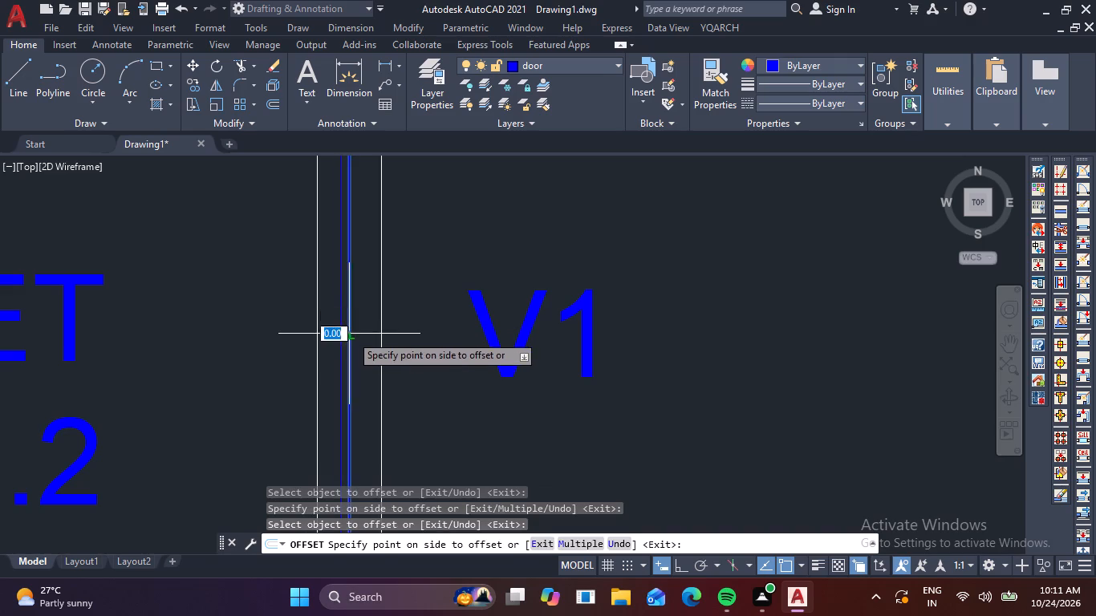
click(428, 342)
Offset the centre line of the bedroom's left W1 window by 0.02 to both sides.
scroll(428, 342, down, 4)
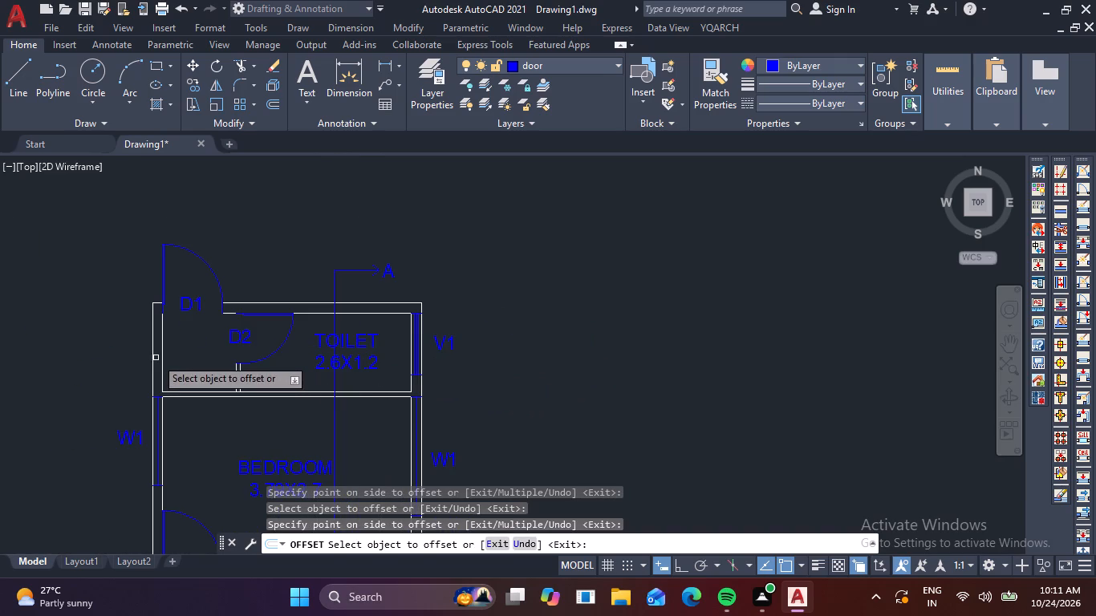
scroll(145, 468, up, 4)
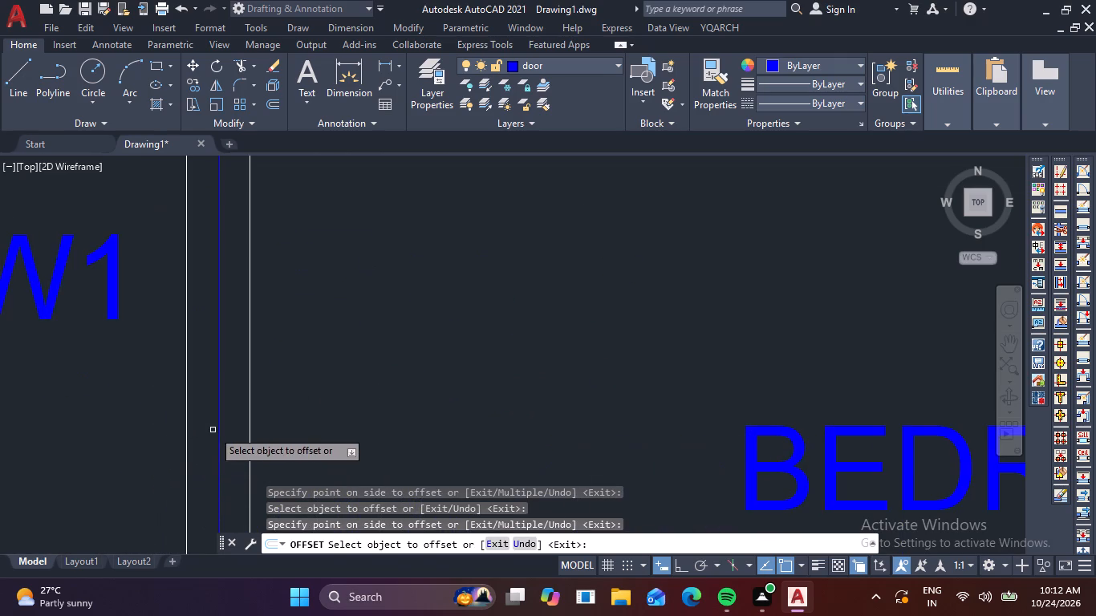
click(217, 430)
click(164, 436)
click(216, 442)
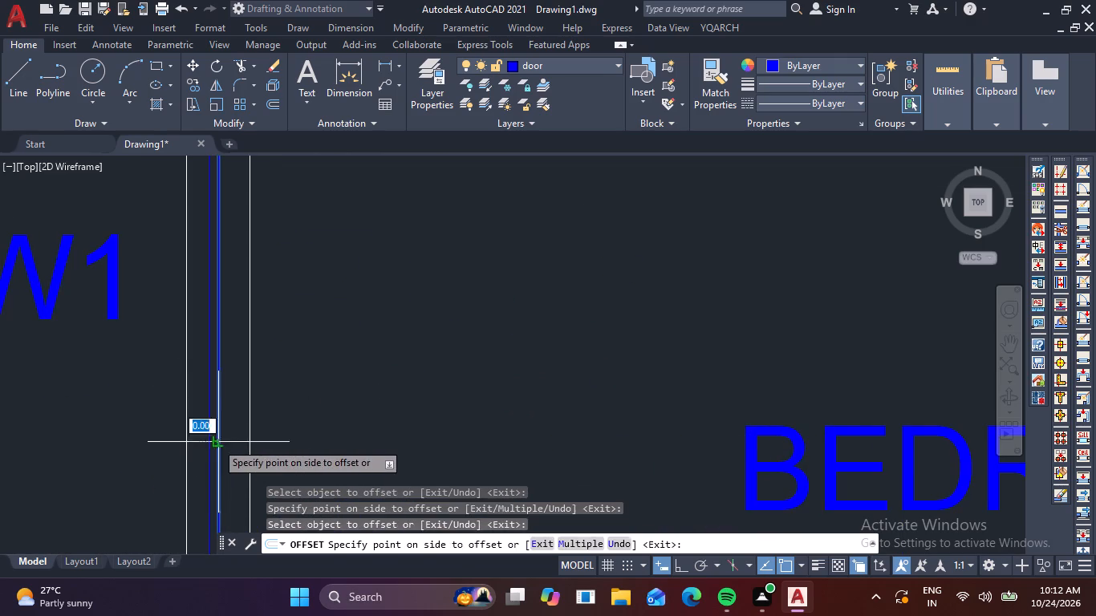
click(264, 444)
Offset the centre line of the bedroom's right W1 window by 0.02 to both sides.
scroll(264, 444, down, 5)
scroll(426, 443, up, 5)
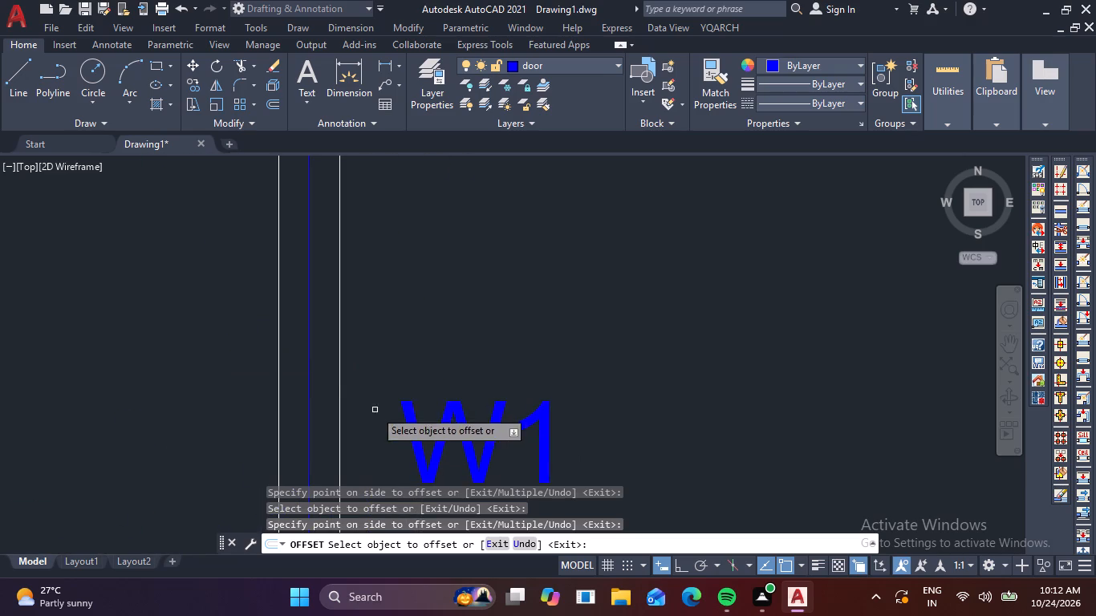
click(311, 373)
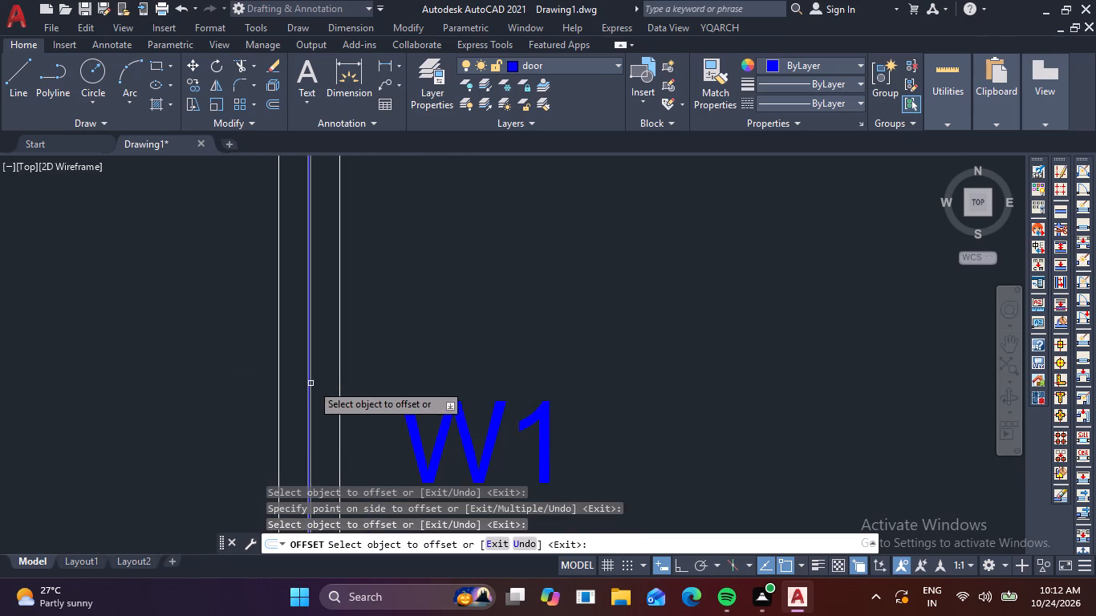
click(311, 382)
click(267, 389)
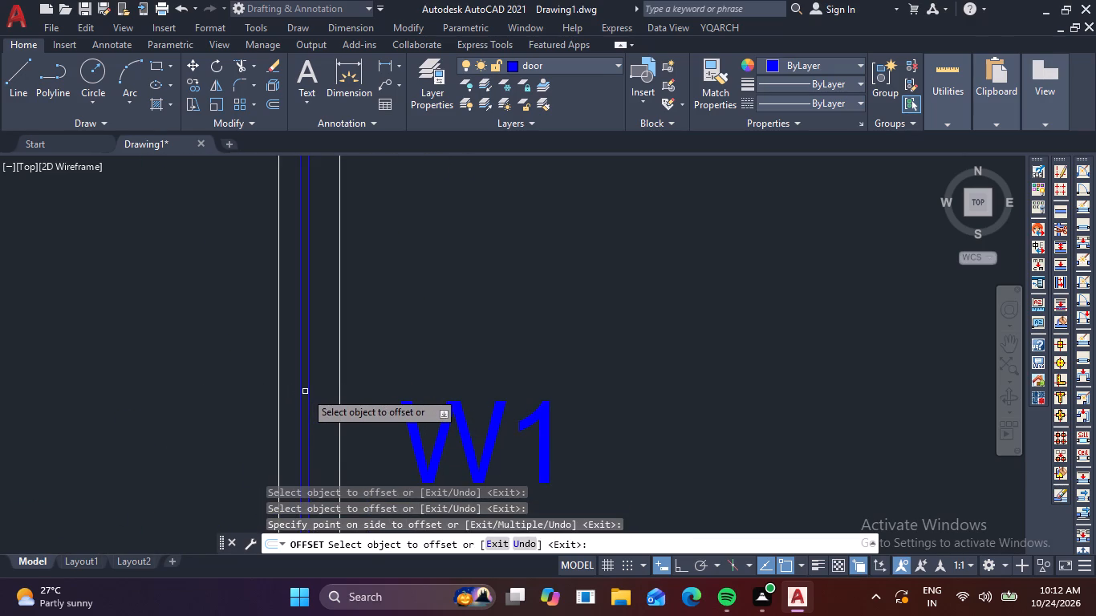
click(309, 394)
click(342, 393)
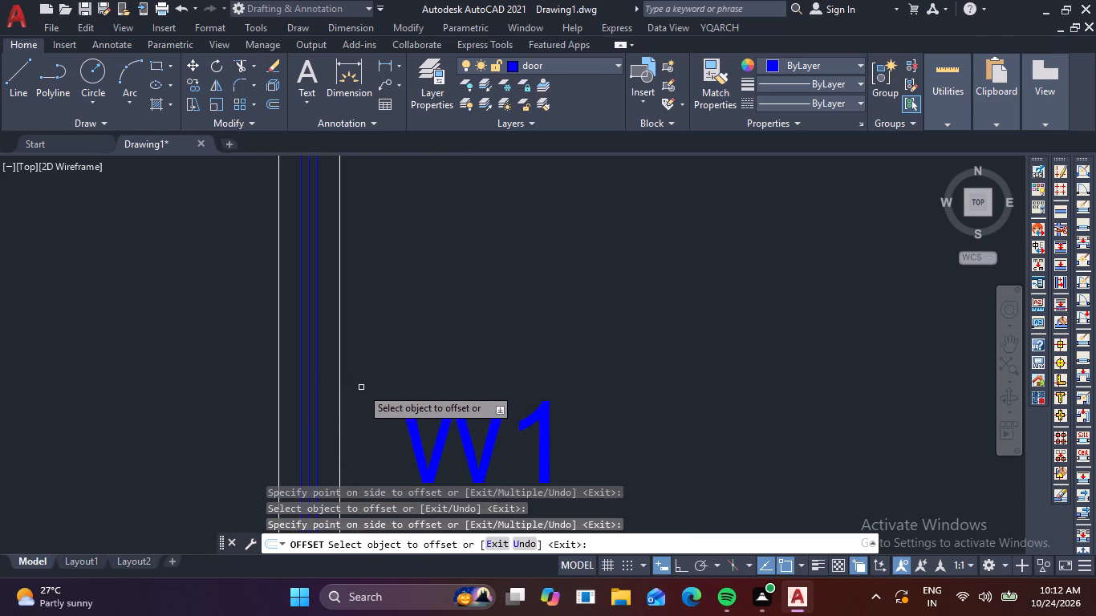
Offset the centre line of the kitchen's right W3 window by 0.02 to both sides.
scroll(361, 387, down, 4)
middle_drag(429, 398, 482, 218)
scroll(412, 418, up, 2)
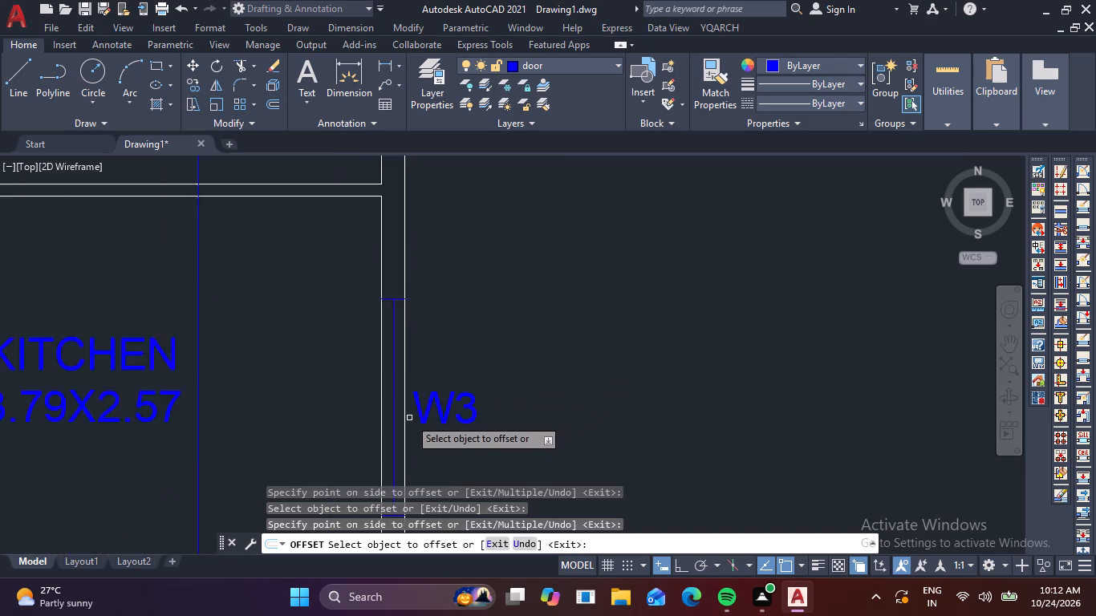
scroll(409, 418, up, 1)
click(381, 395)
click(334, 403)
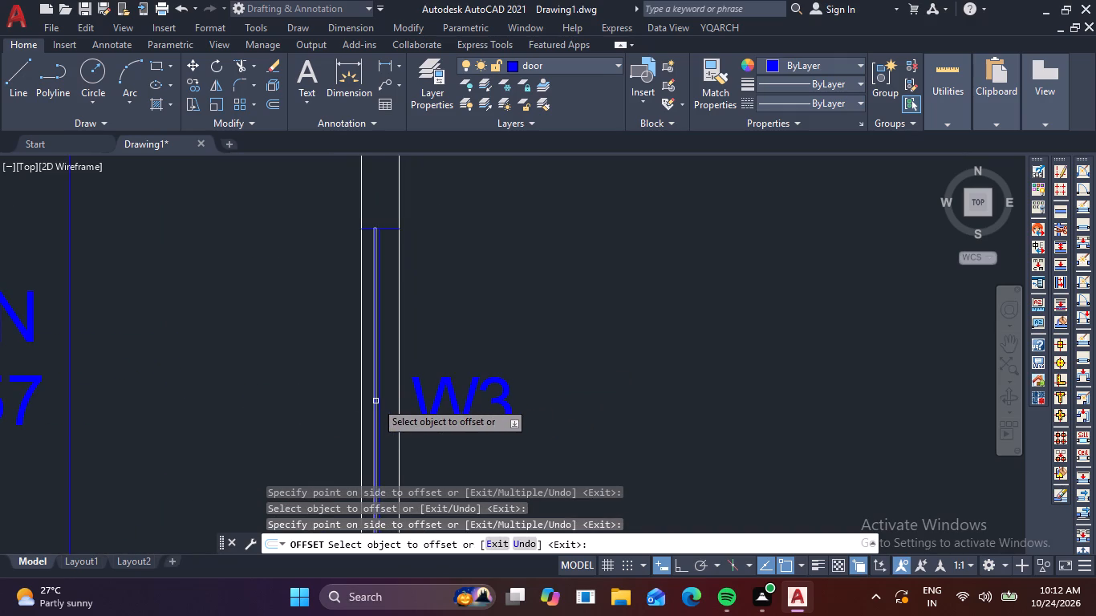
click(380, 401)
click(482, 385)
Offset the centre line of the kitchen's left W1 window by 0.02 to both sides.
scroll(476, 383, down, 4)
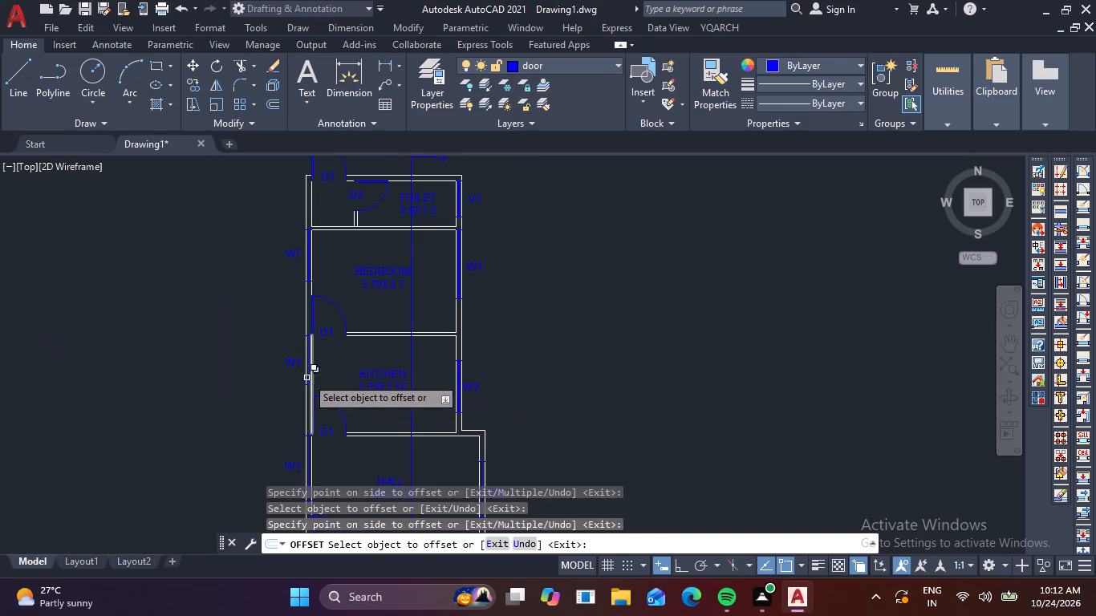
scroll(306, 375, up, 5)
click(310, 339)
click(246, 341)
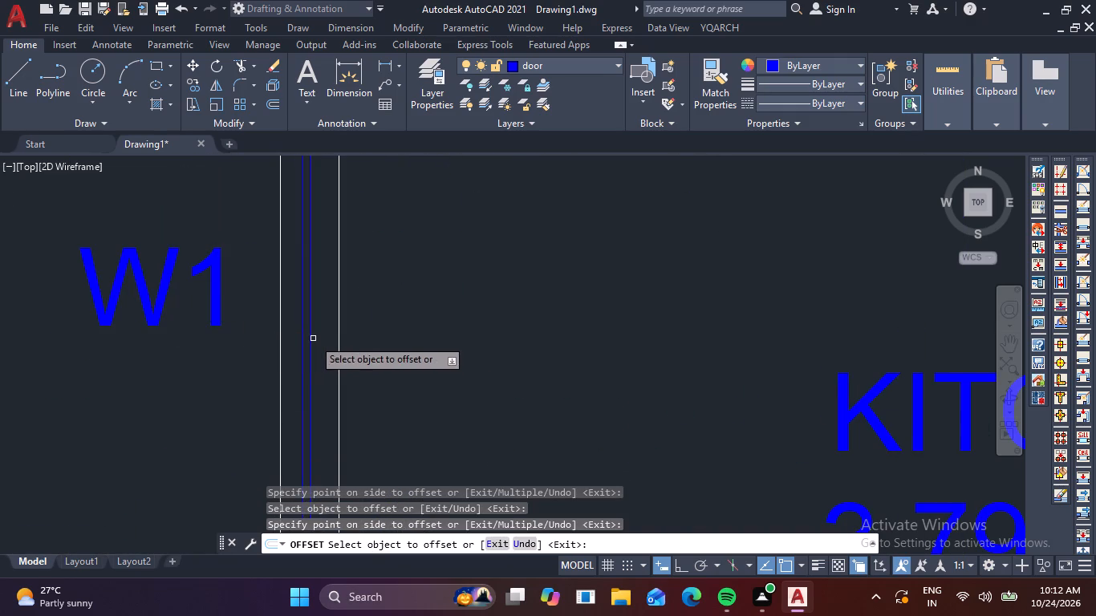
click(310, 338)
click(377, 342)
Offset the centre line of the hall's left W1 window by 0.02 to both sides.
scroll(386, 342, down, 5)
middle_drag(425, 377, 449, 253)
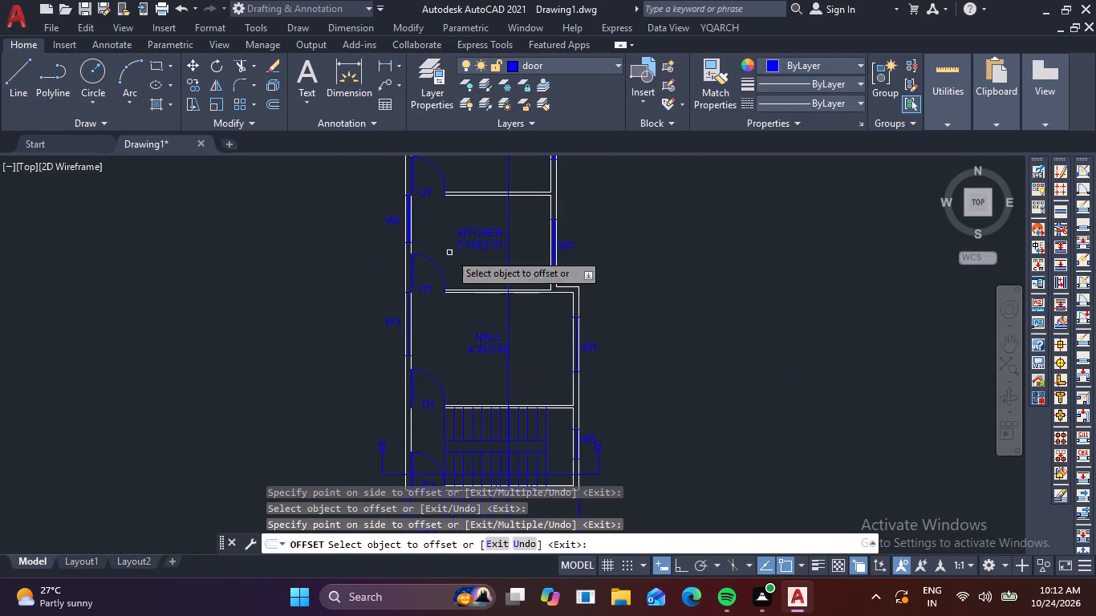
scroll(422, 333, up, 4)
click(315, 318)
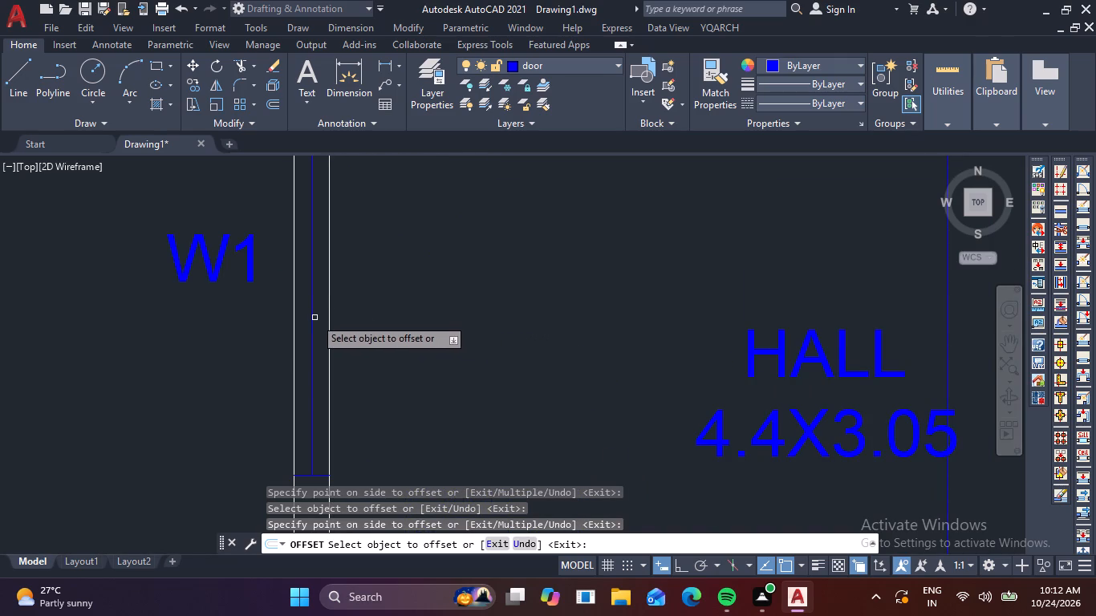
click(312, 336)
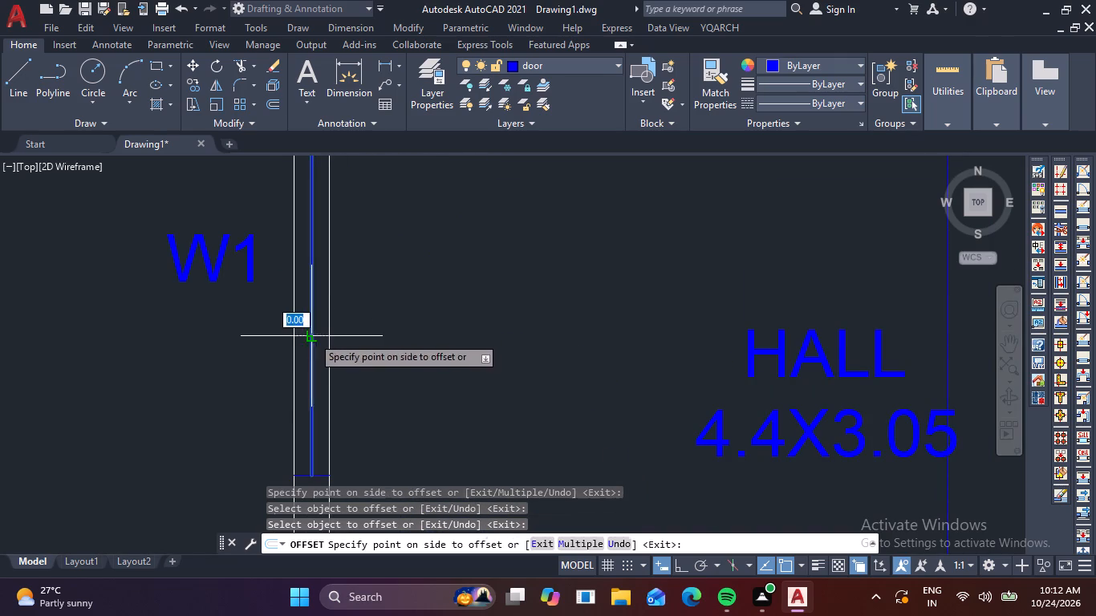
click(282, 339)
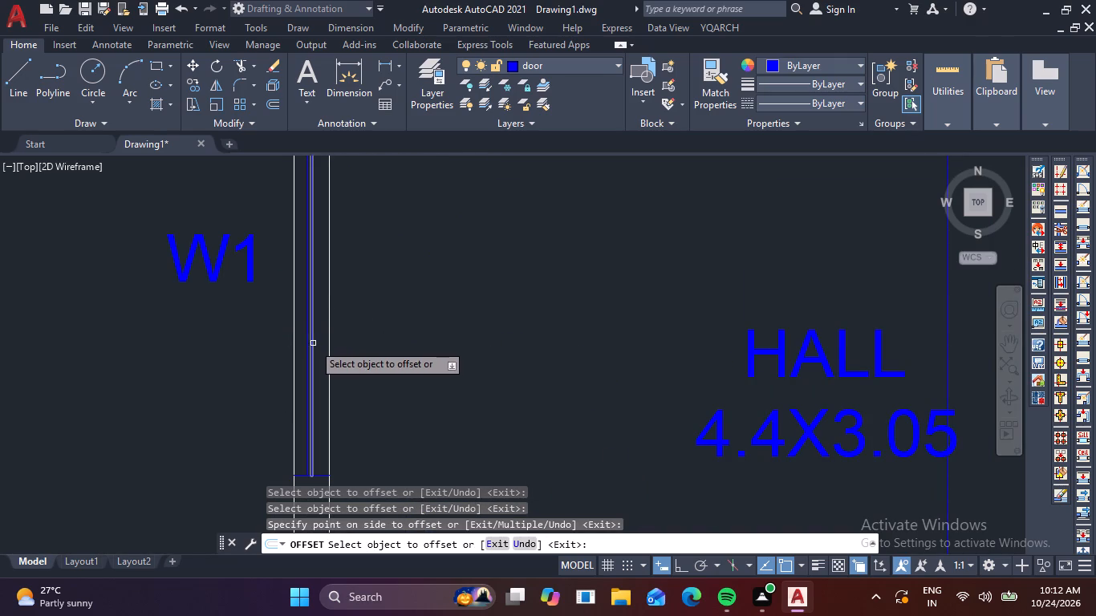
double_click(313, 343)
click(313, 337)
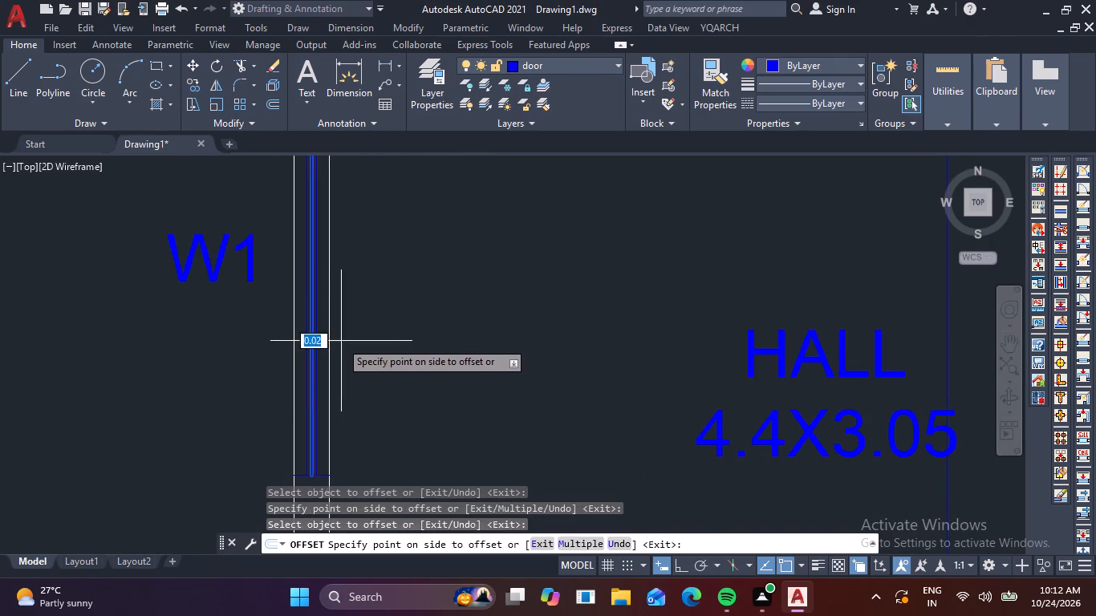
click(341, 341)
Offset the centre line of the hall's right W1 window by 0.02 to both sides.
scroll(341, 341, down, 3)
scroll(593, 368, up, 4)
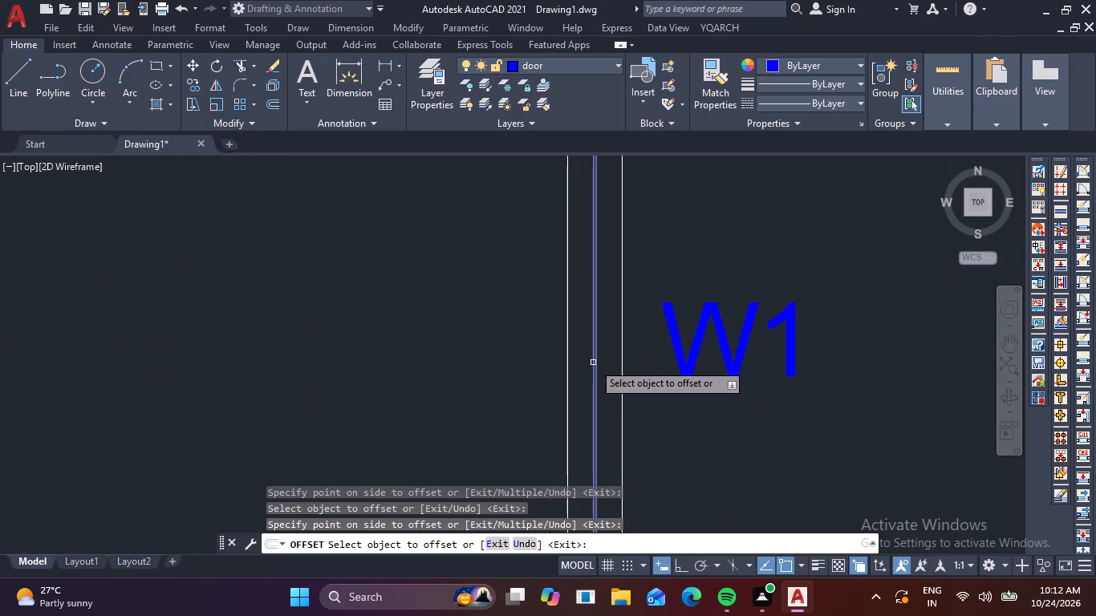
click(593, 362)
click(530, 379)
click(593, 366)
click(619, 364)
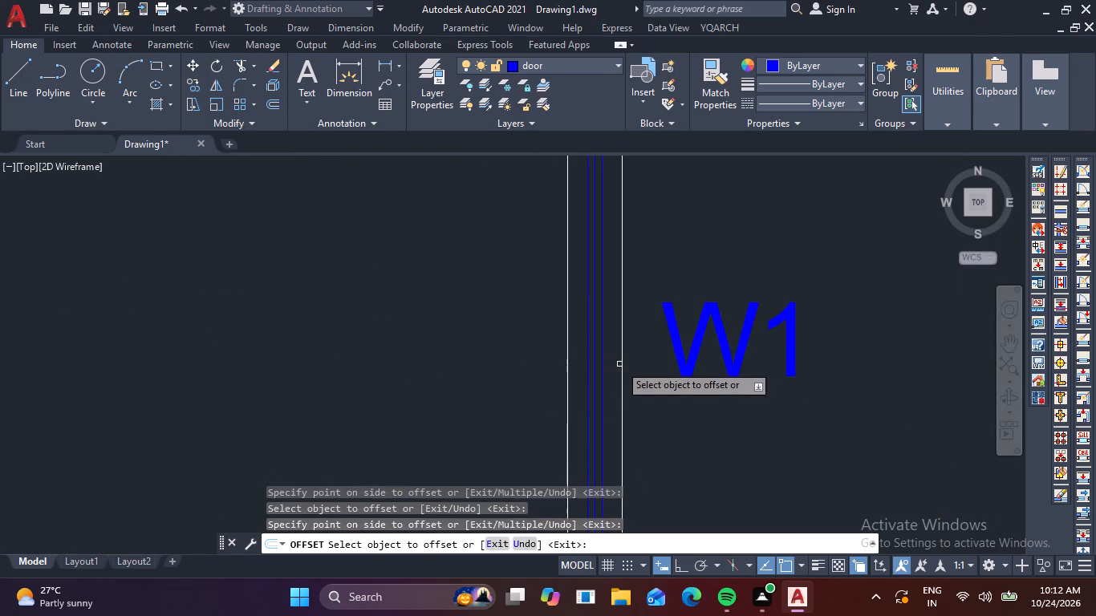
Offset the centre line of the staircase's right W2 window by 0.02 to both sides.
scroll(619, 364, down, 4)
middle_drag(645, 407, 609, 295)
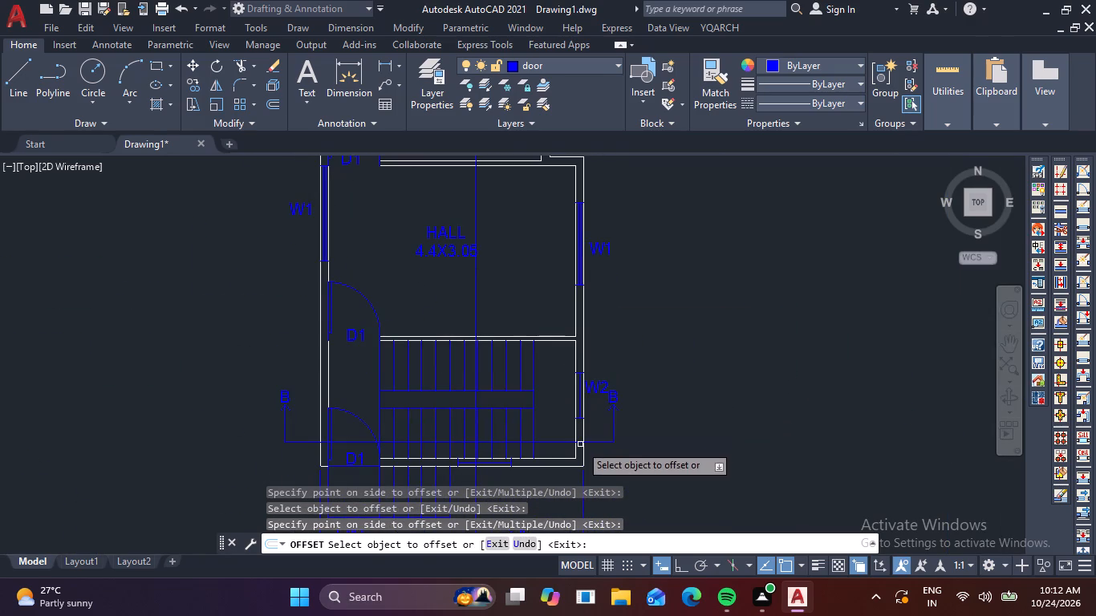
scroll(576, 424, up, 4)
click(581, 360)
click(522, 381)
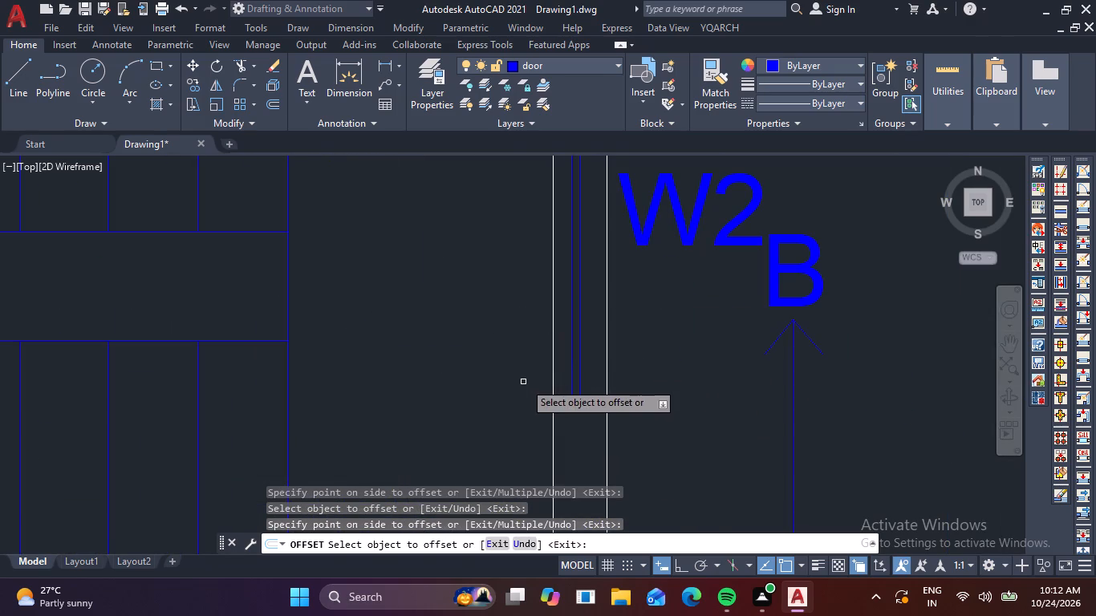
click(580, 370)
click(621, 359)
Offset the centre line of the window in the staircase's bottom outer wall by 0.02 to both sides.
scroll(621, 359, down, 3)
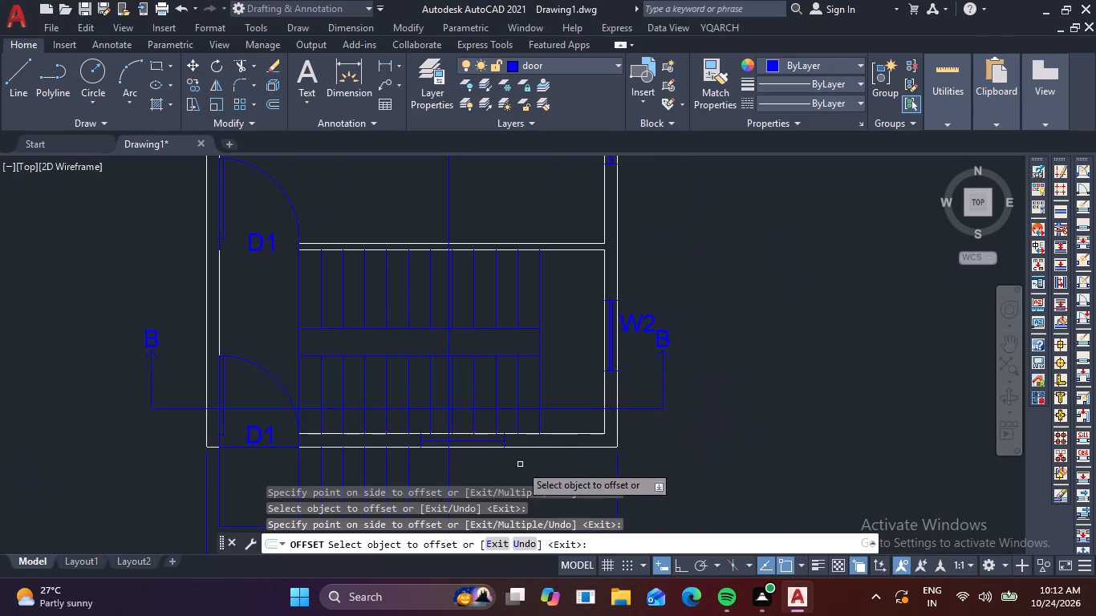
scroll(479, 454, up, 4)
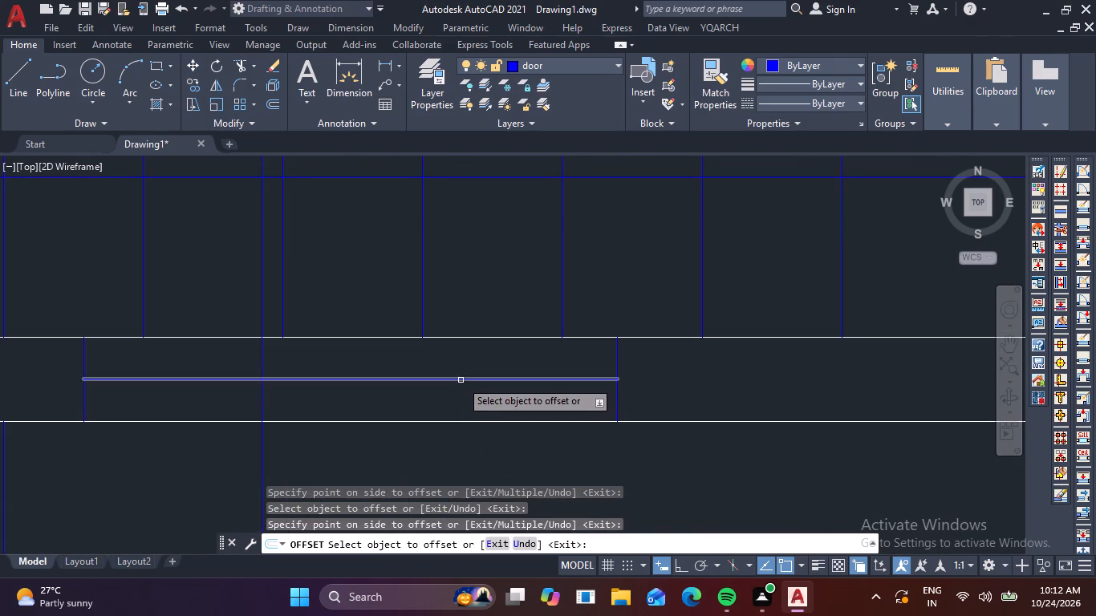
click(461, 380)
click(471, 348)
click(473, 378)
click(480, 397)
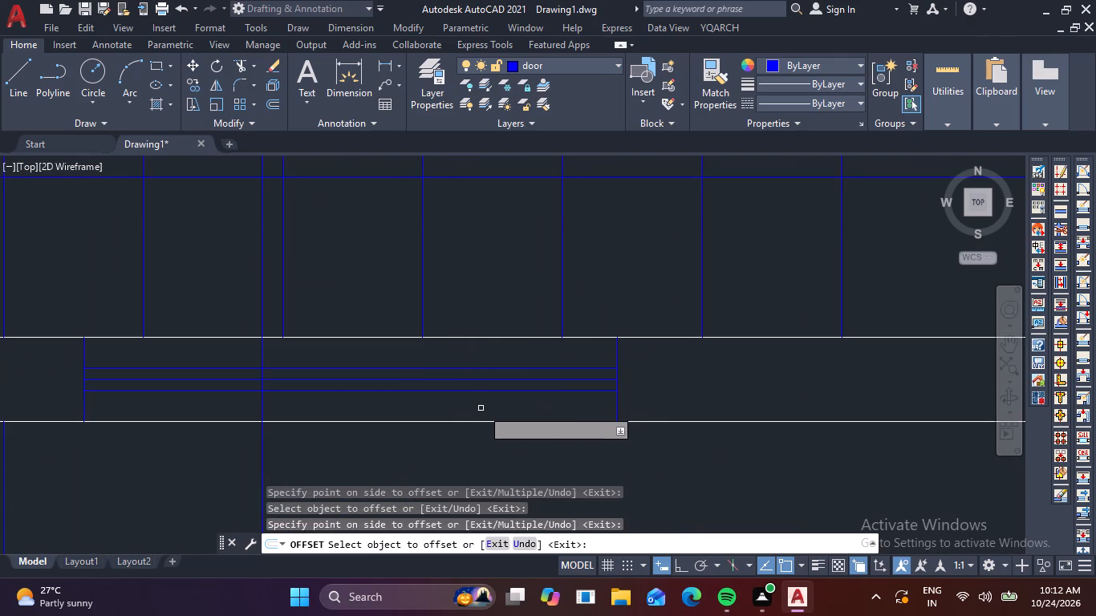
key(Escape)
Set the colour of the entire ground floor plan, including walls, labels and dimensions, to Blue.
scroll(468, 437, down, 4)
middle_drag(481, 447, 483, 383)
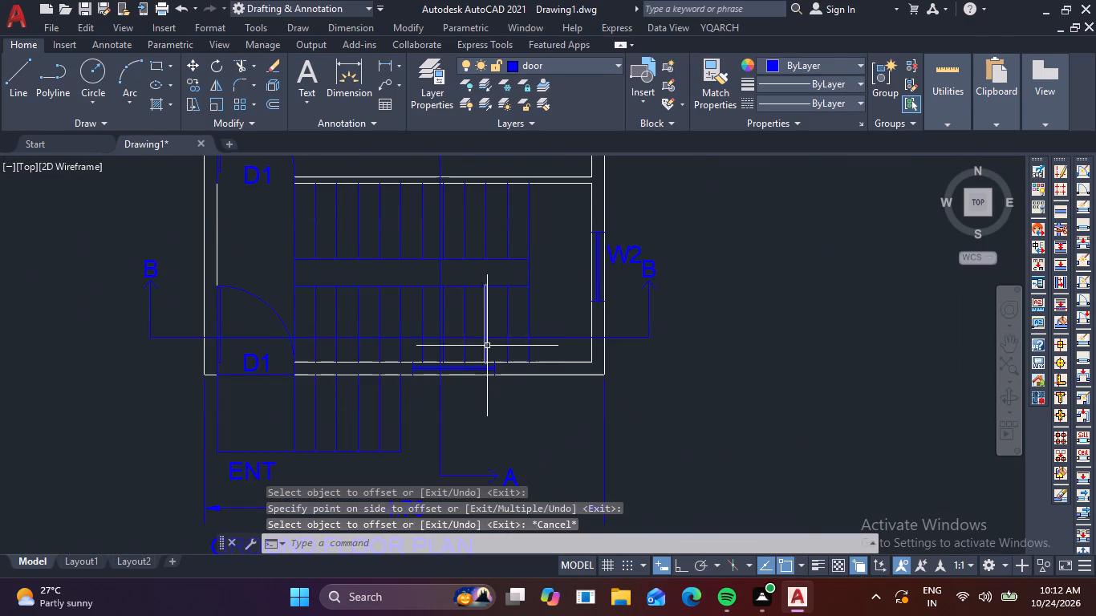
scroll(490, 351, down, 2)
middle_drag(594, 269, 568, 428)
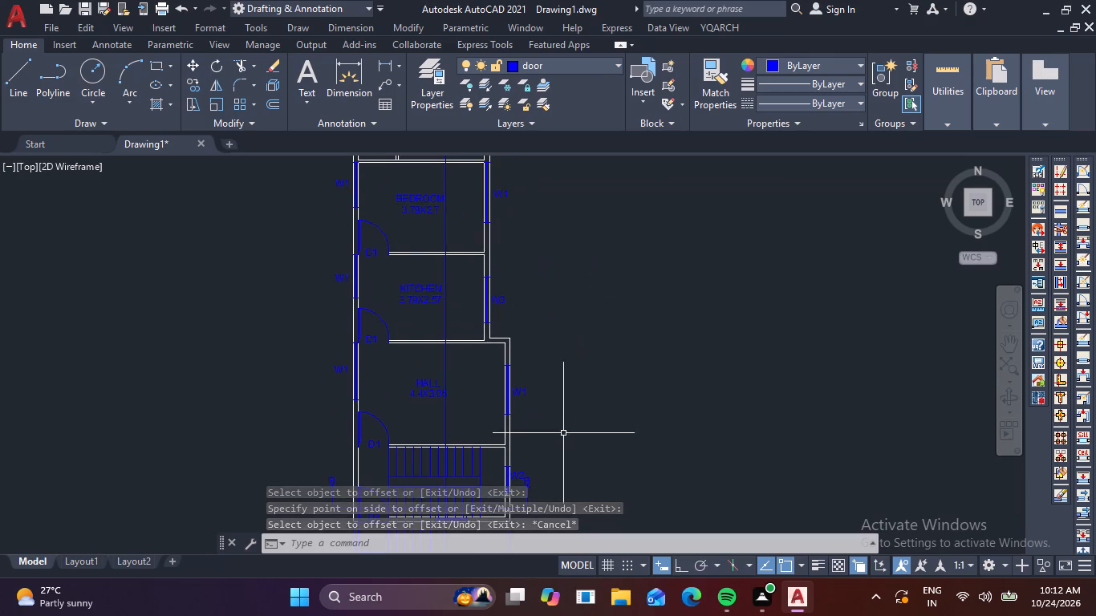
scroll(526, 377, down, 1)
middle_drag(578, 351, 593, 293)
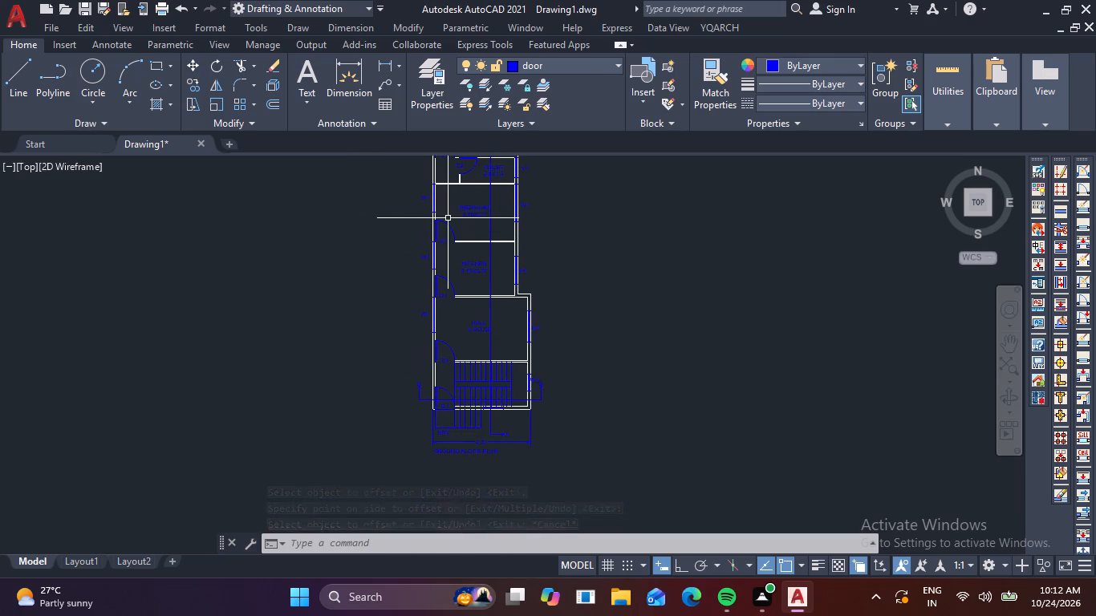
scroll(465, 227, down, 1)
middle_drag(465, 238, 461, 275)
click(412, 169)
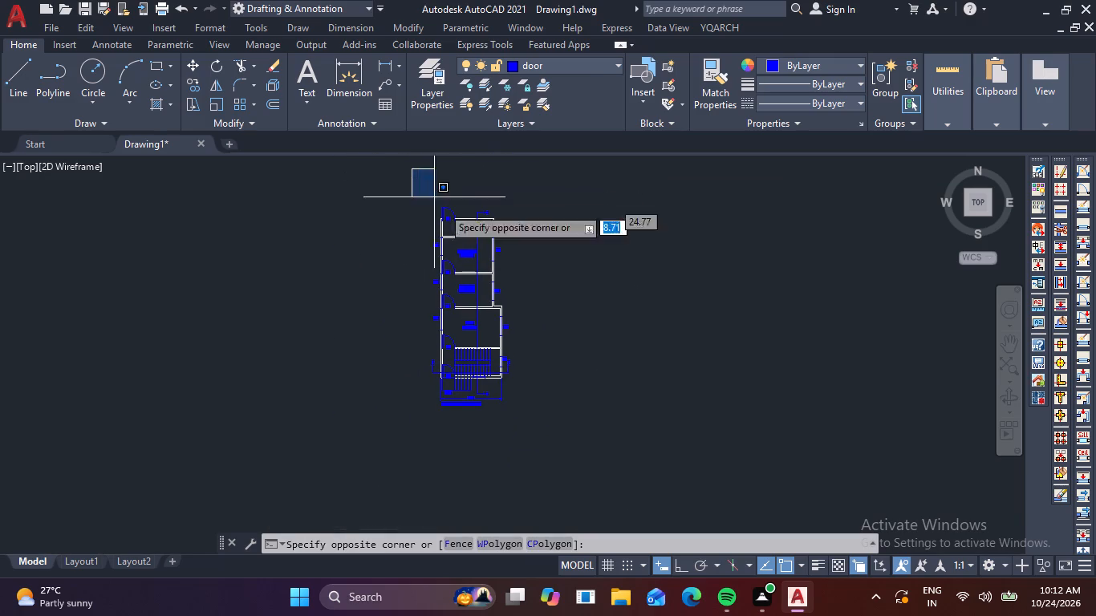
click(553, 432)
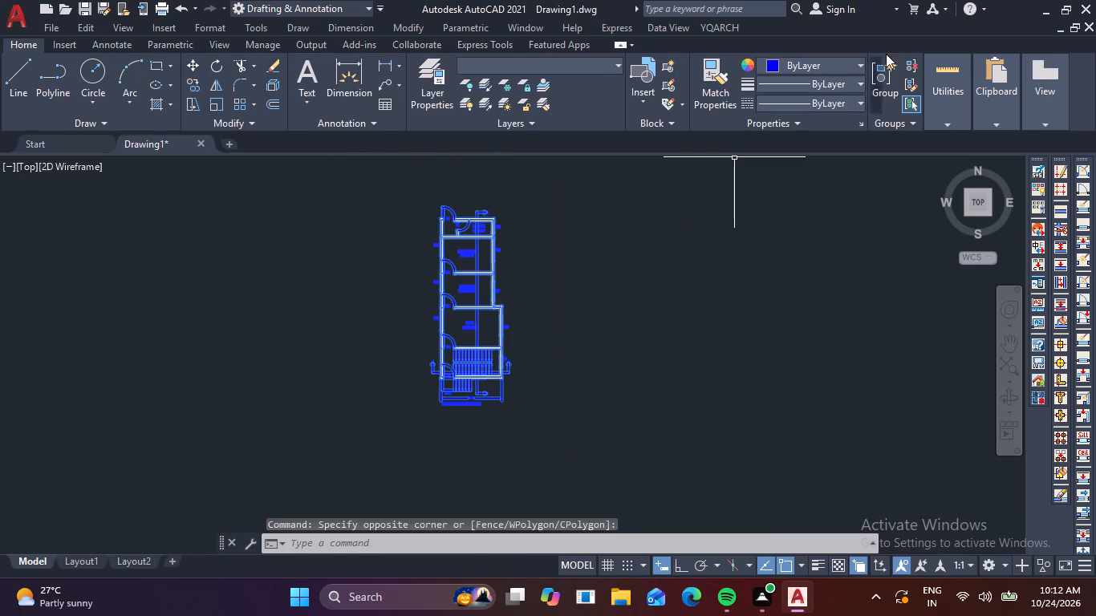
click(858, 66)
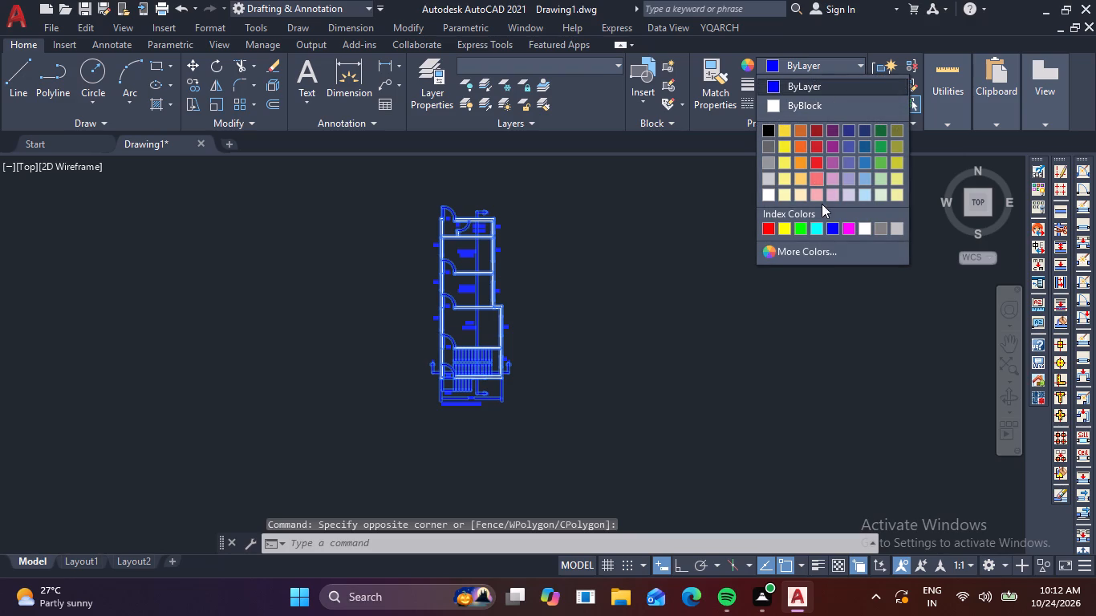
click(834, 229)
key(Escape)
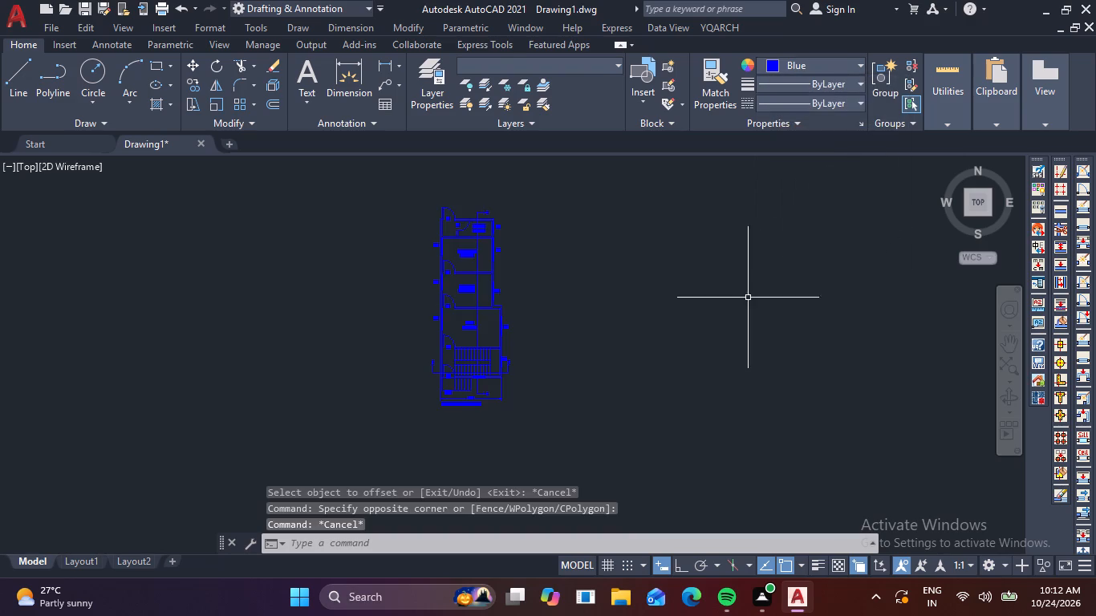
key(Escape)
Copy the entire ground floor plan about 6.94 m horizontally to the right of the original, with ortho on.
scroll(485, 269, up, 3)
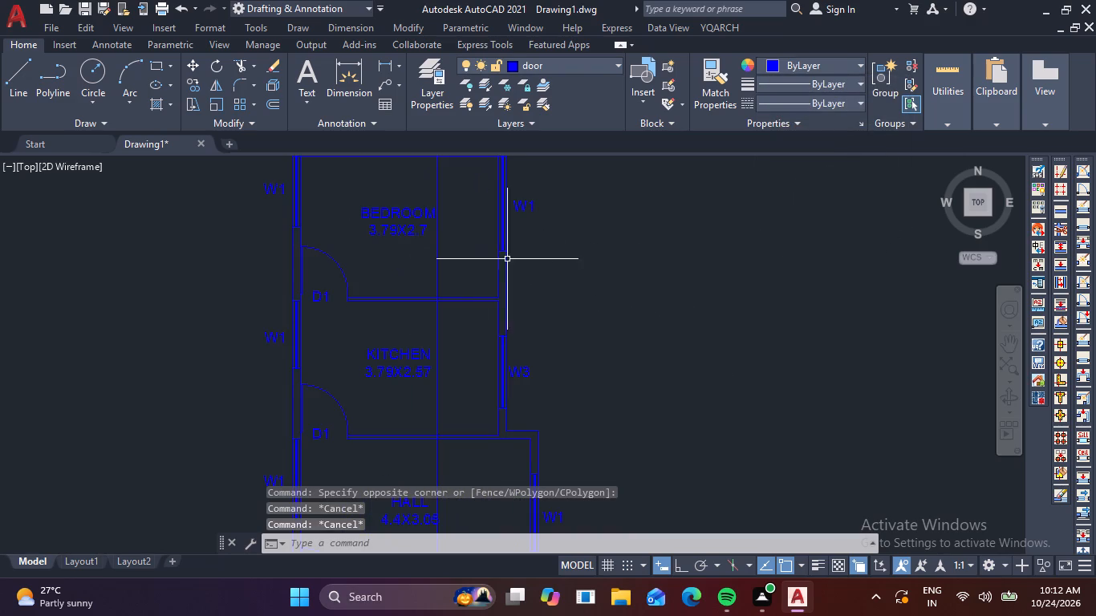
scroll(545, 284, down, 2)
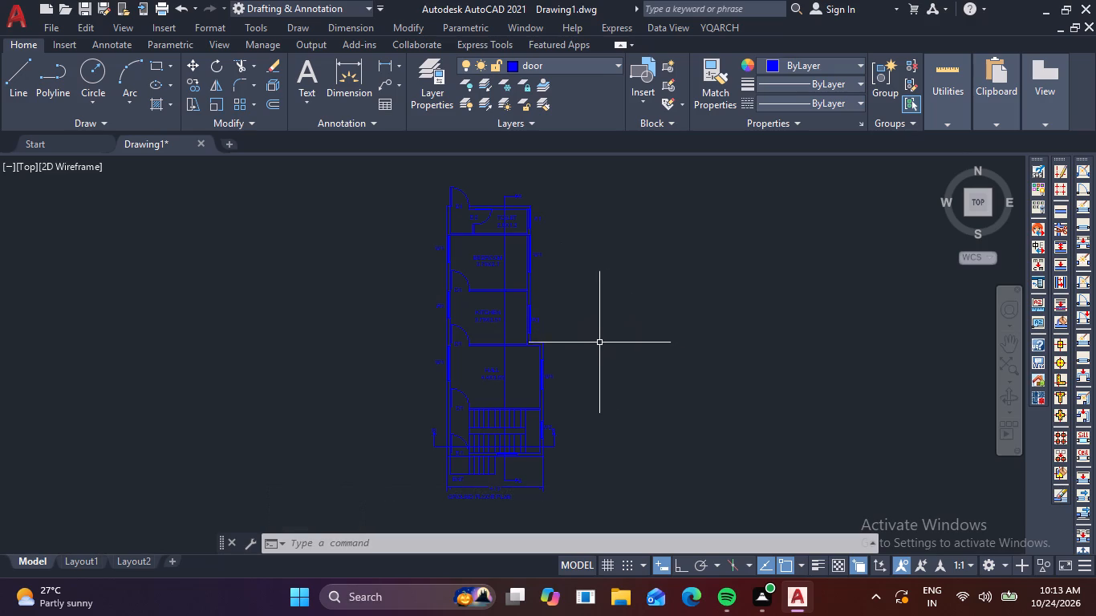
click(420, 165)
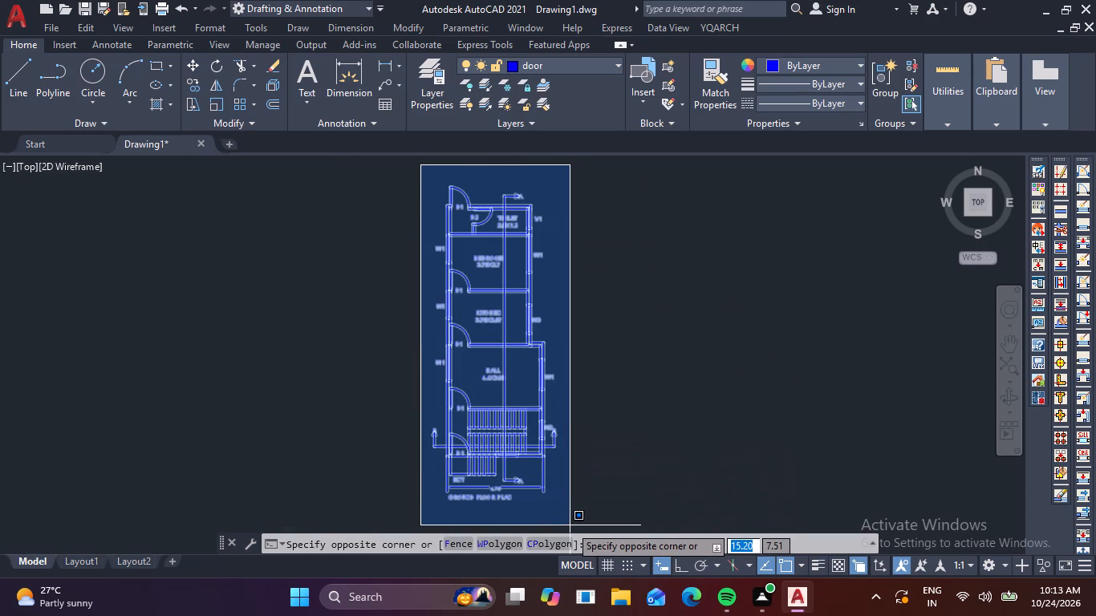
click(570, 525)
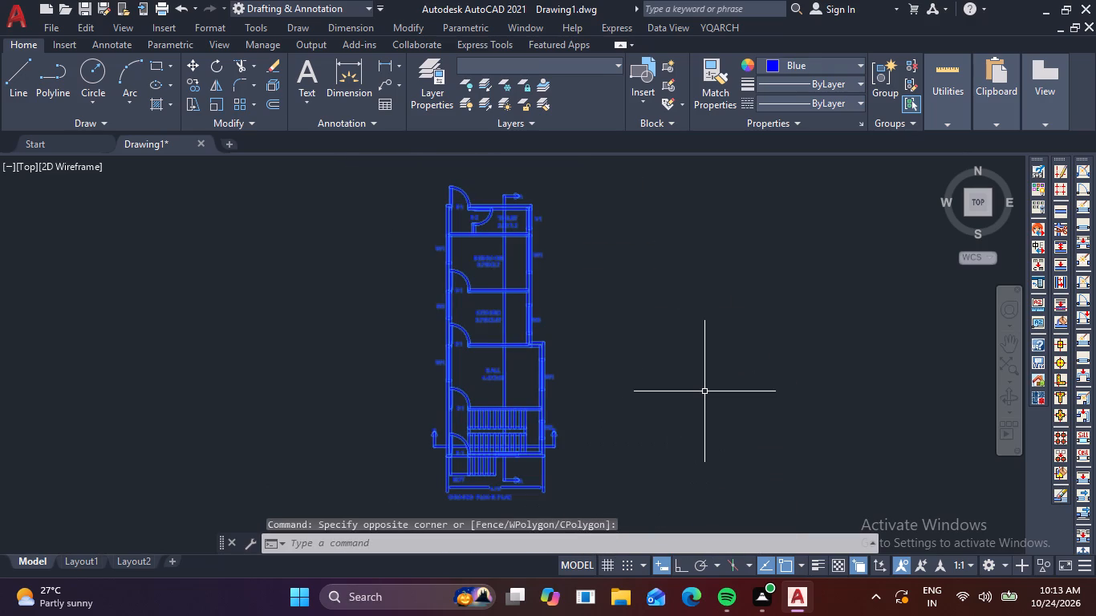
text(cO)
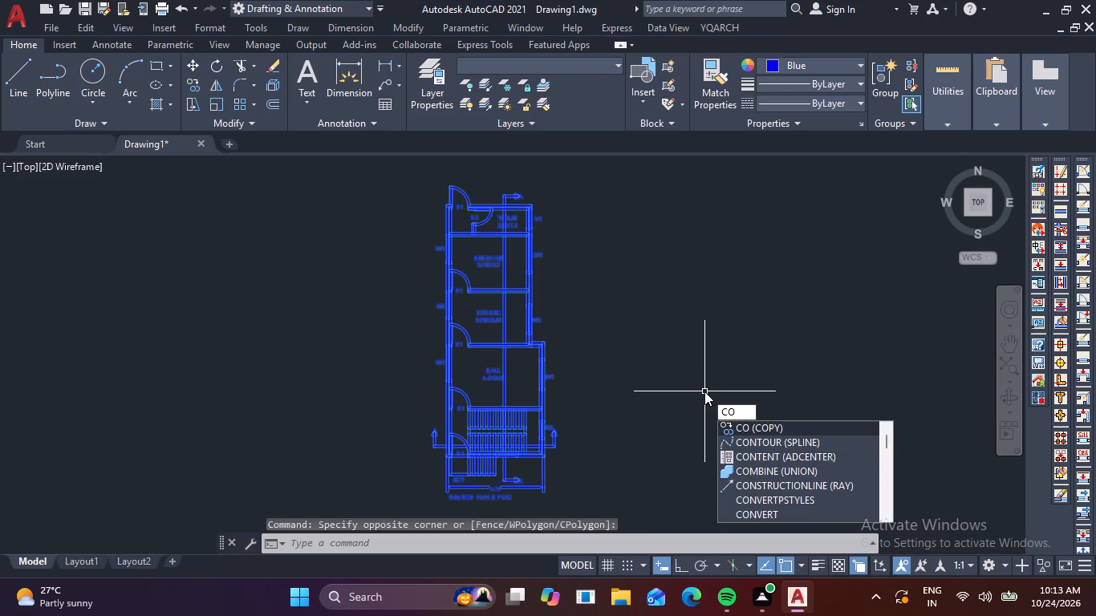
key(space)
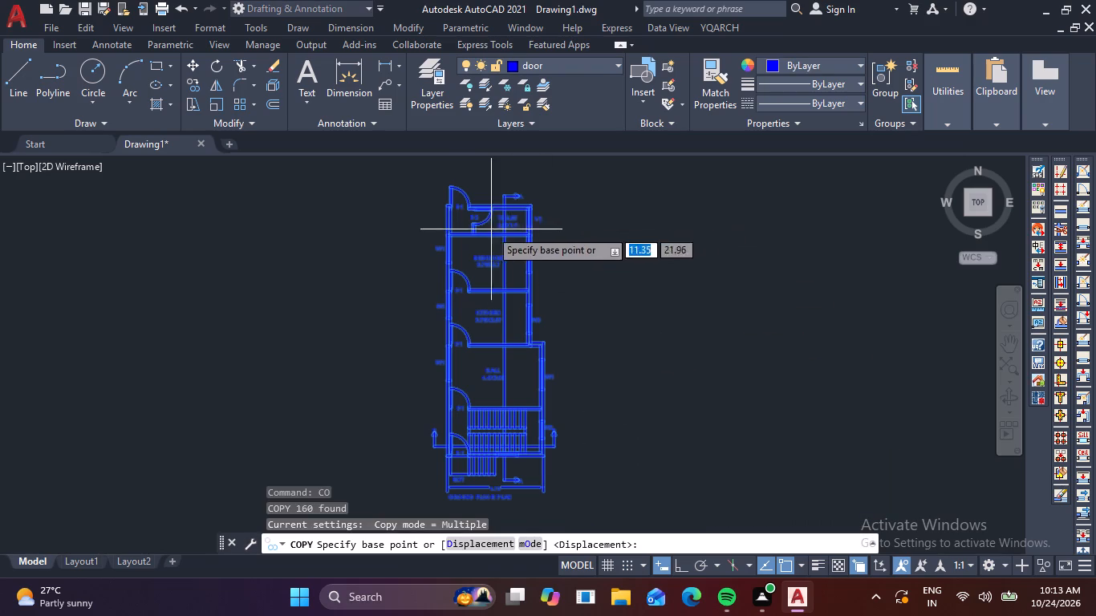
scroll(438, 201, up, 3)
click(463, 229)
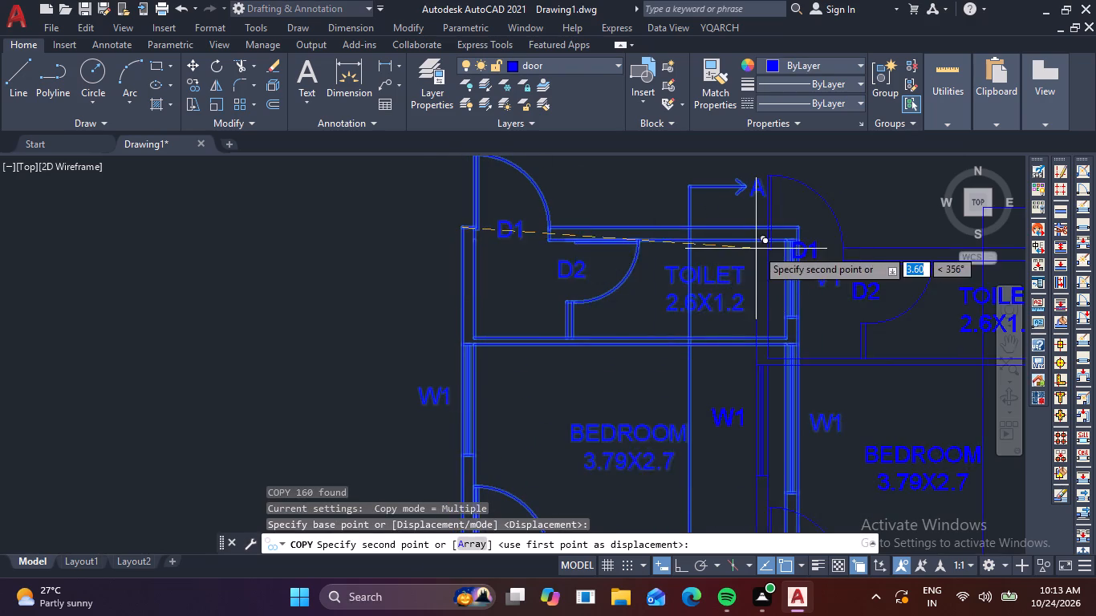
scroll(757, 249, down, 2)
key(F8)
middle_drag(858, 242, 601, 149)
scroll(655, 165, down, 1)
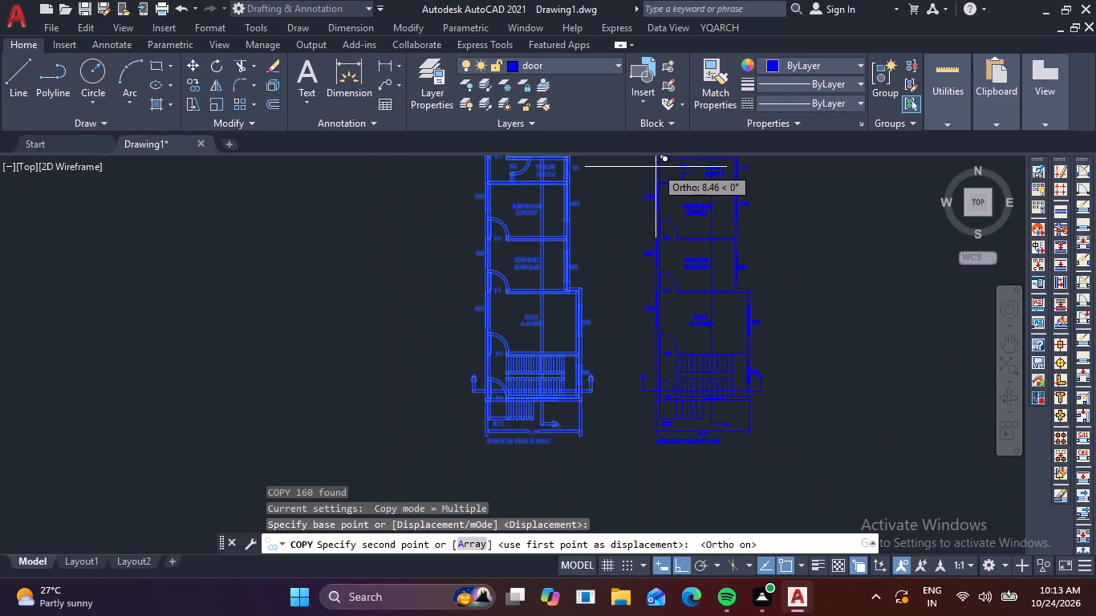
middle_drag(656, 167, 625, 225)
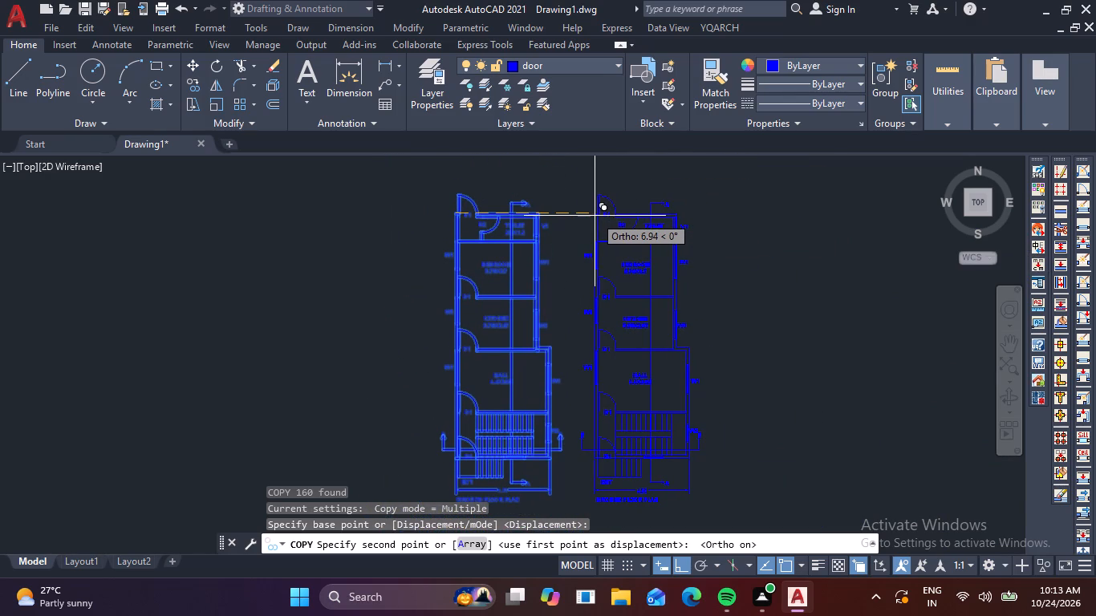
click(595, 216)
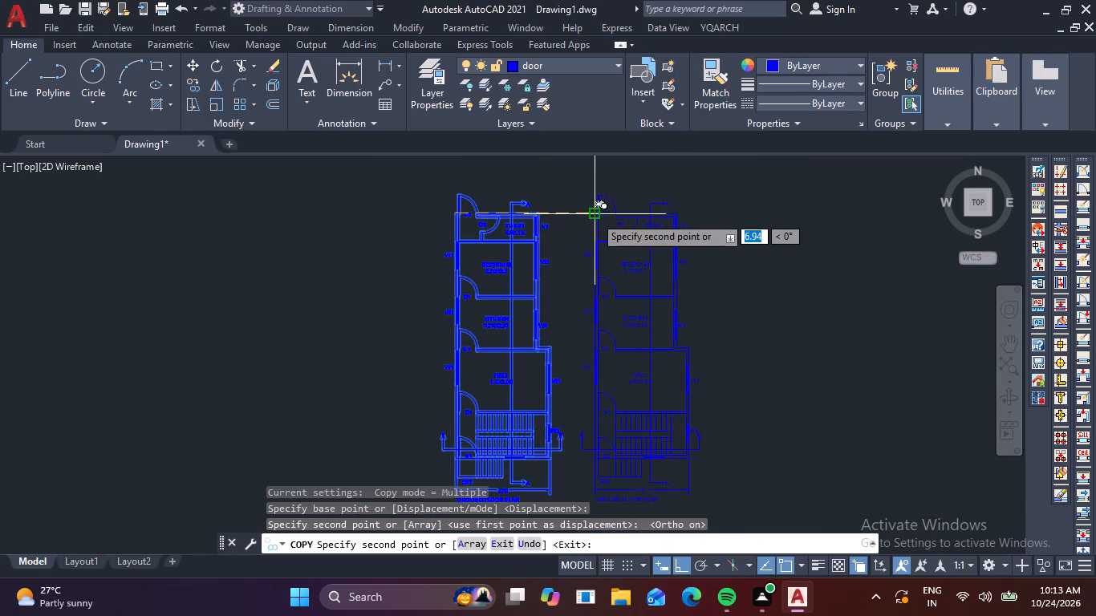
key(Escape)
scroll(543, 238, up, 2)
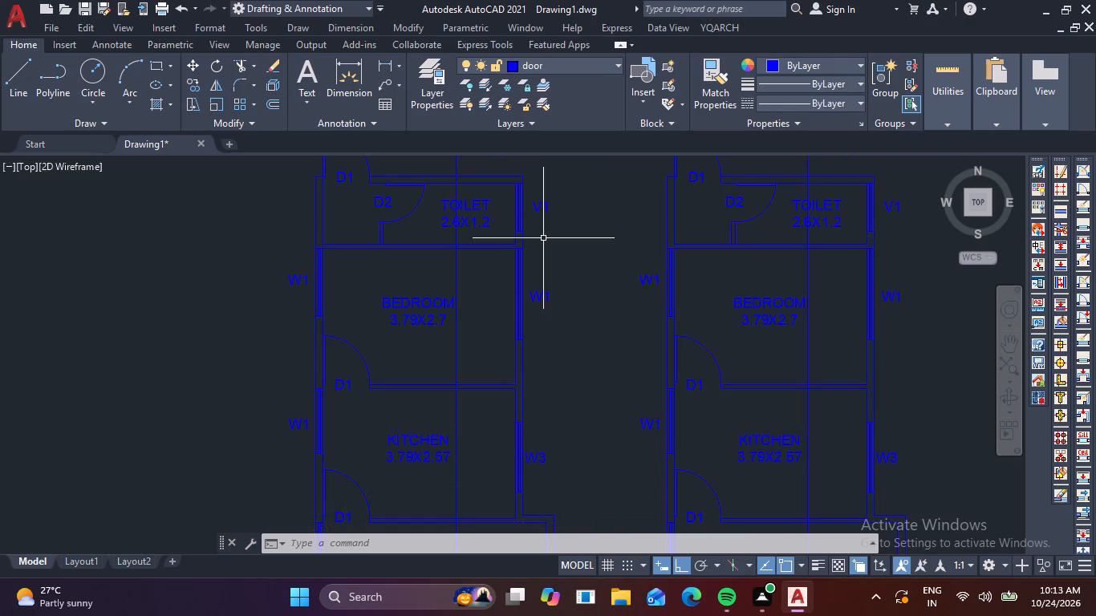
key(Escape)
key(Escape)
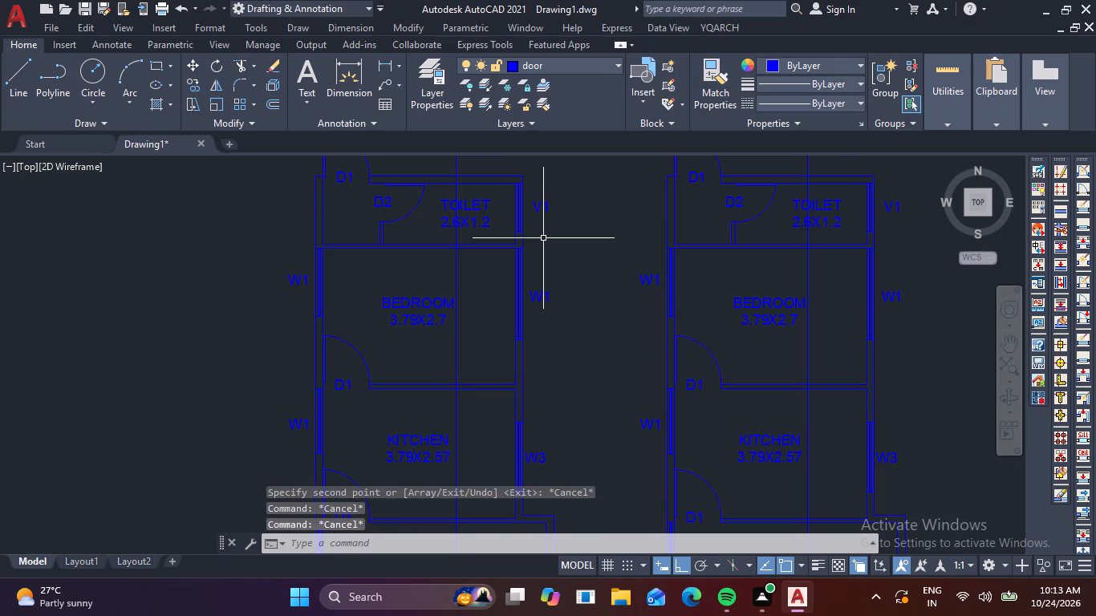
Add a vertical linear dimension to the original plan's right side, from the toilet's top outer corner to the wall step below the kitchen.
key(d)
text(LI)
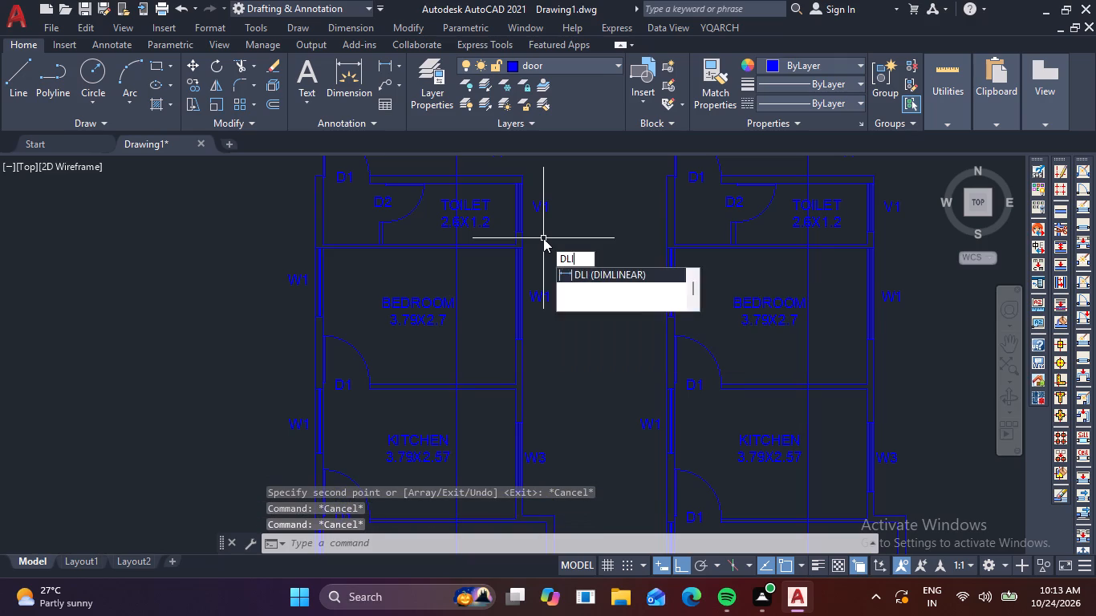
key(space)
scroll(517, 189, up, 2)
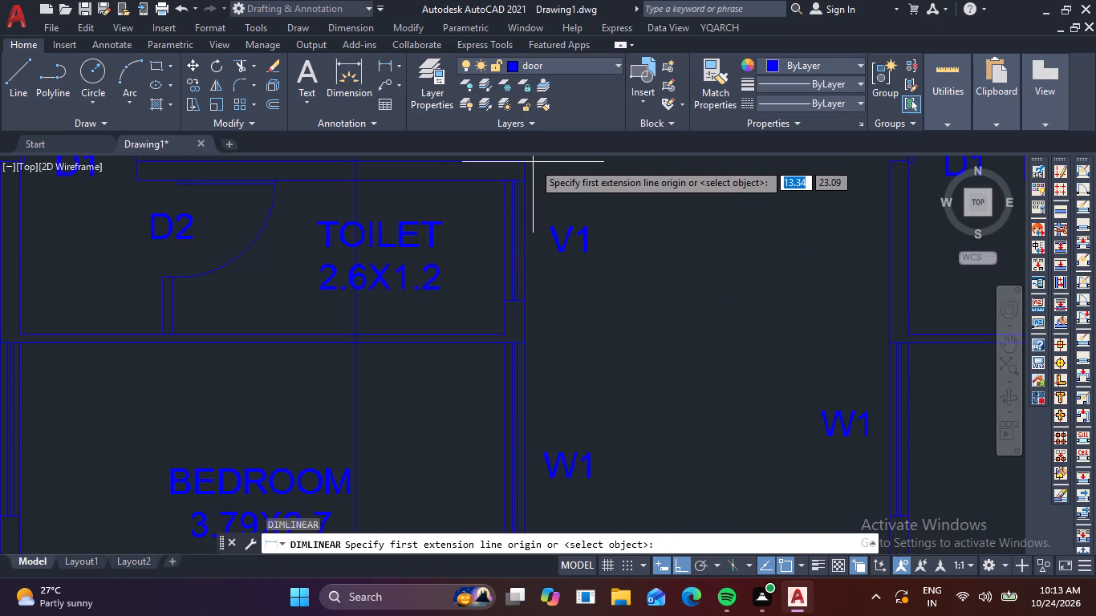
click(524, 163)
scroll(543, 336, down, 3)
middle_drag(540, 348, 499, 202)
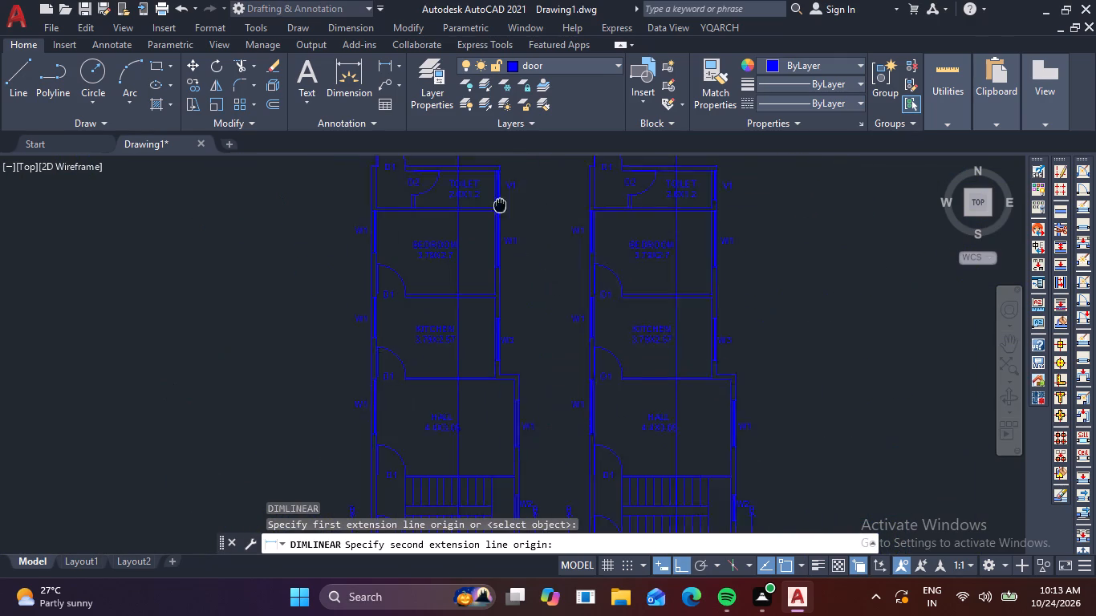
middle_drag(499, 202, 493, 176)
scroll(500, 338, up, 2)
click(469, 331)
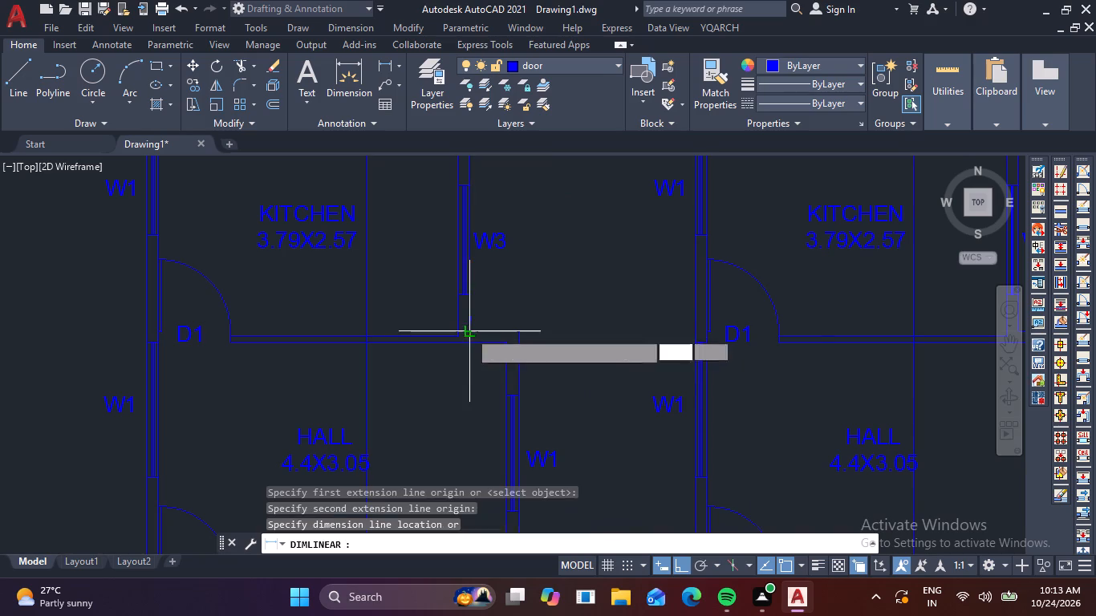
click(550, 332)
scroll(569, 323, down, 1)
middle_drag(575, 315, 550, 422)
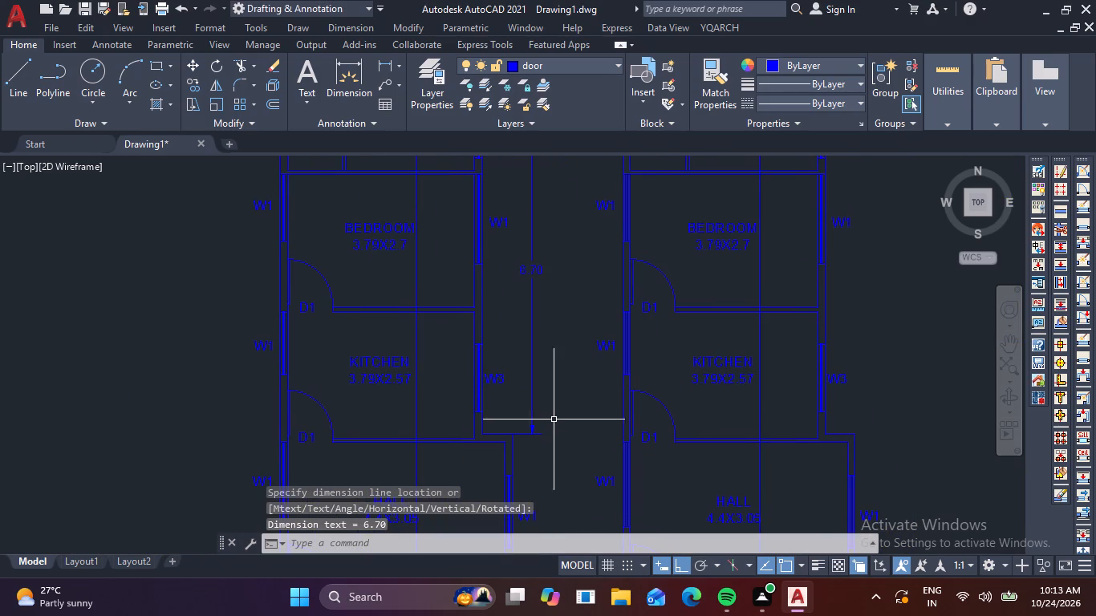
scroll(531, 266, up, 2)
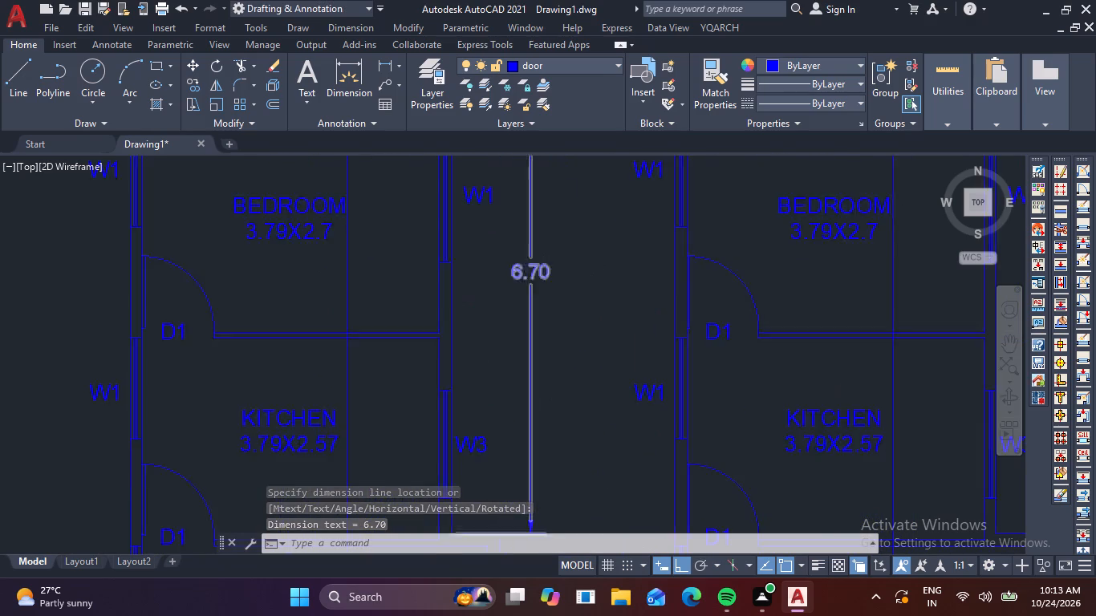
key(Escape)
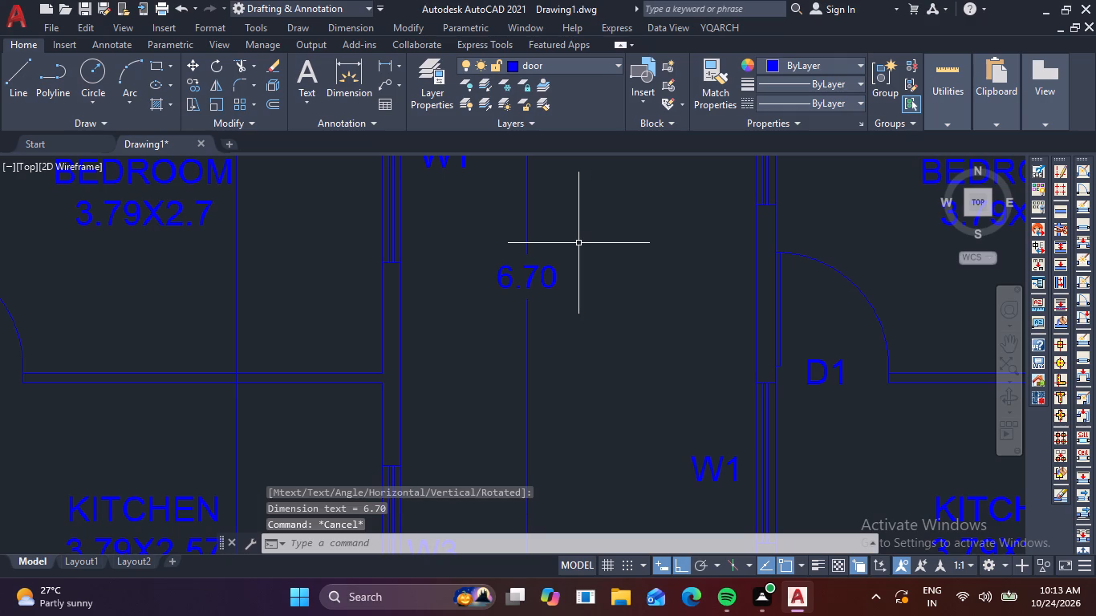
Add a vertical linear dimension from the original plan's wall step beside the hall to the staircase's bottom outer corner, aligned with the dimension above.
scroll(578, 243, down, 2)
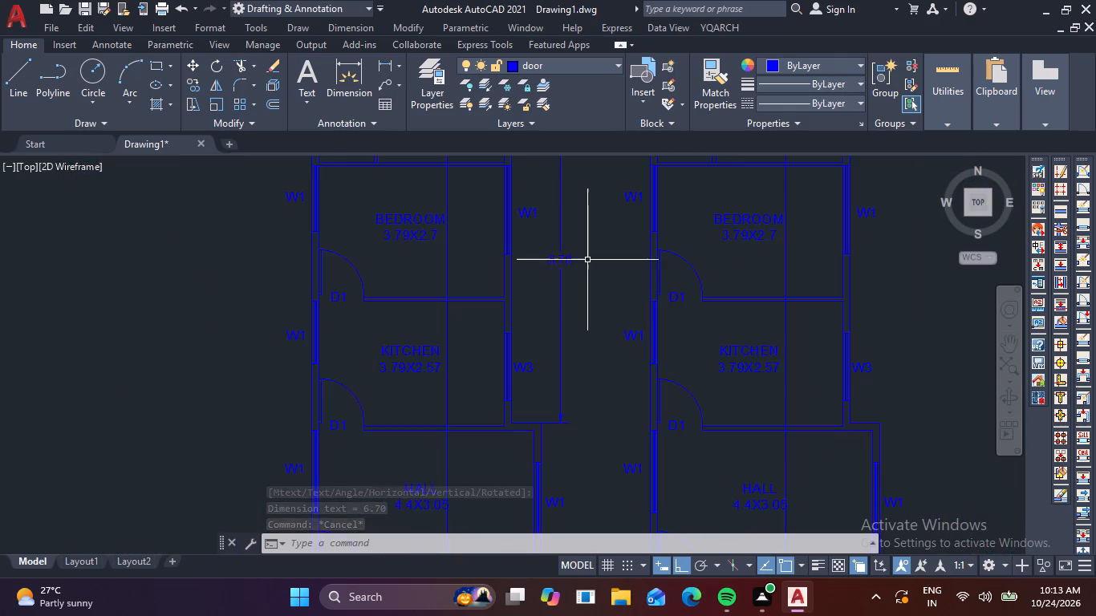
middle_drag(601, 260, 583, 375)
scroll(579, 379, down, 1)
scroll(660, 334, down, 1)
middle_drag(623, 404, 599, 295)
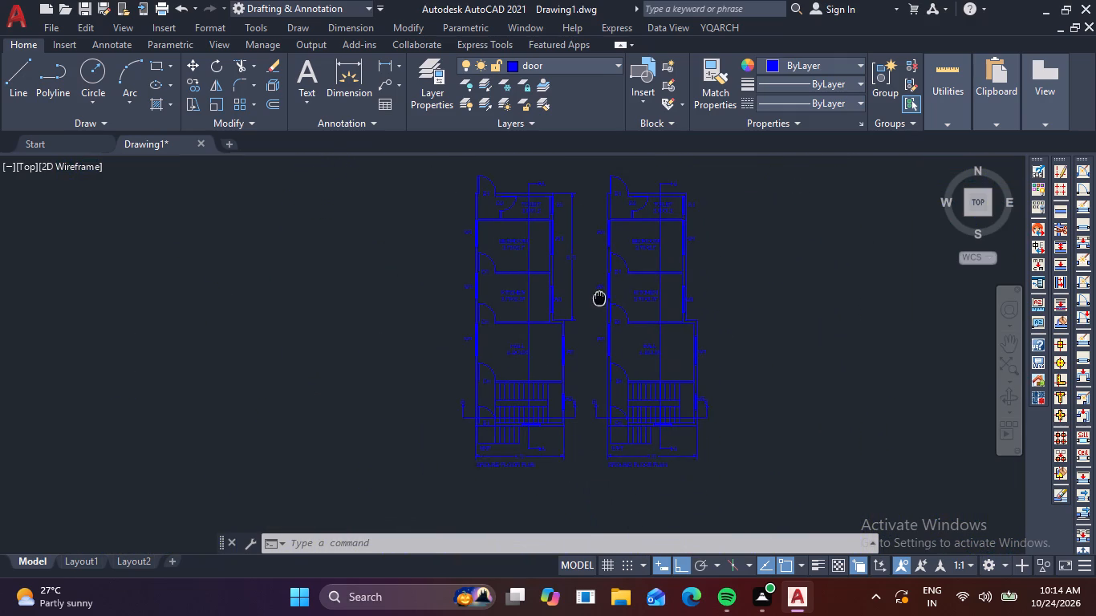
middle_drag(599, 295, 597, 280)
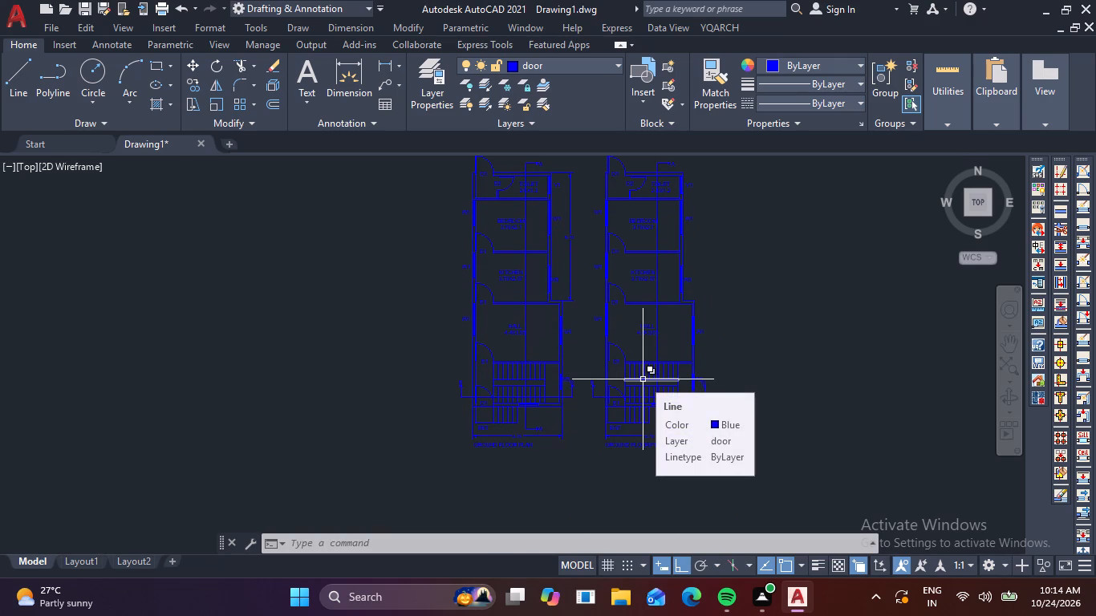
key(space)
scroll(562, 379, up, 1)
scroll(558, 274, up, 3)
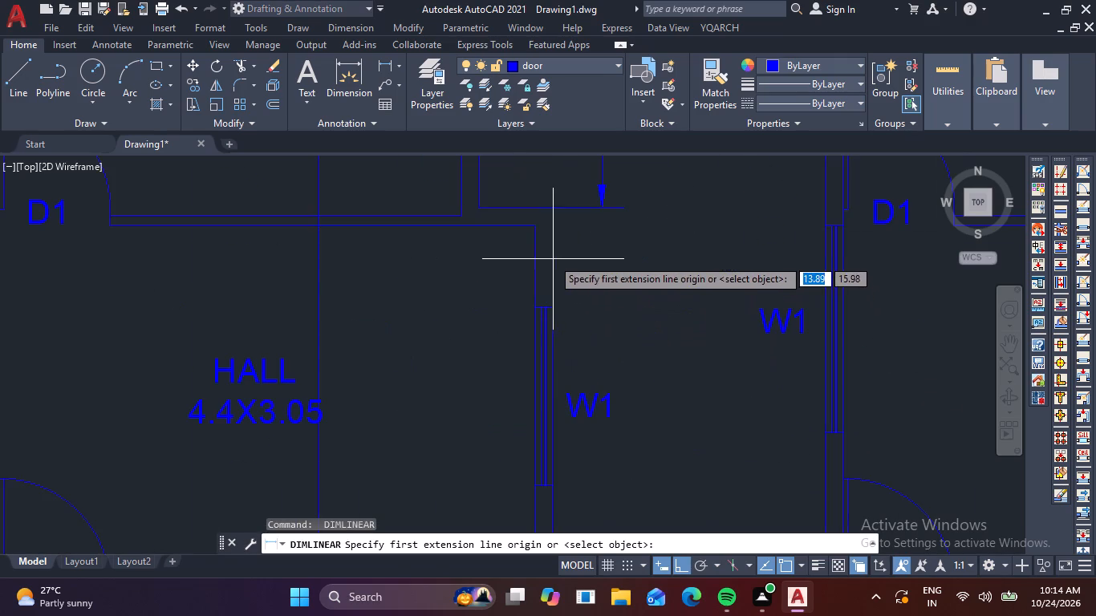
click(551, 205)
scroll(558, 301, down, 3)
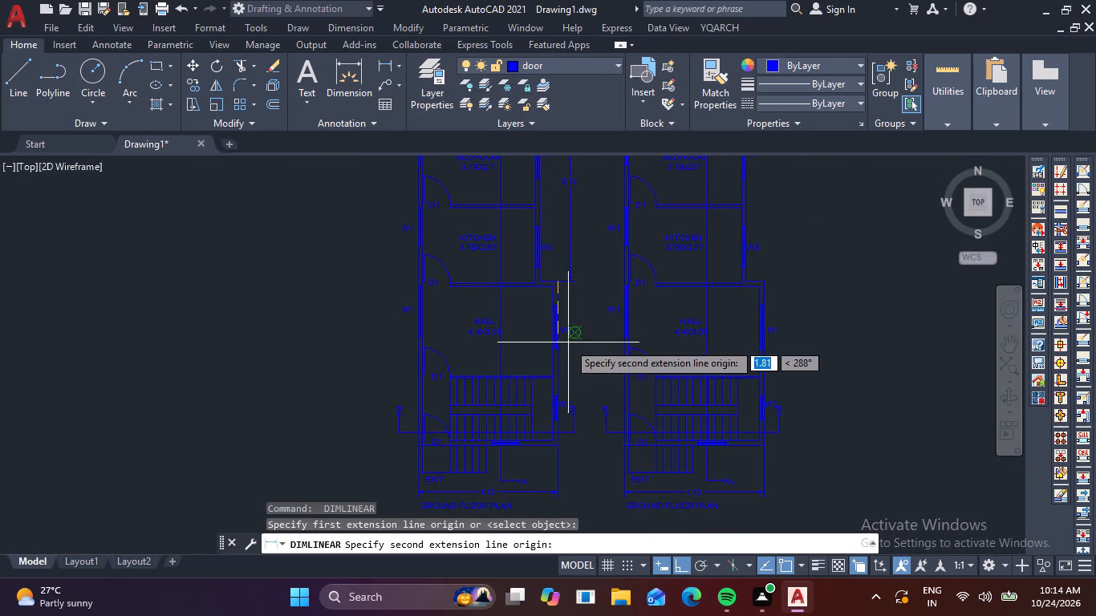
middle_drag(566, 342, 538, 220)
scroll(523, 327, up, 2)
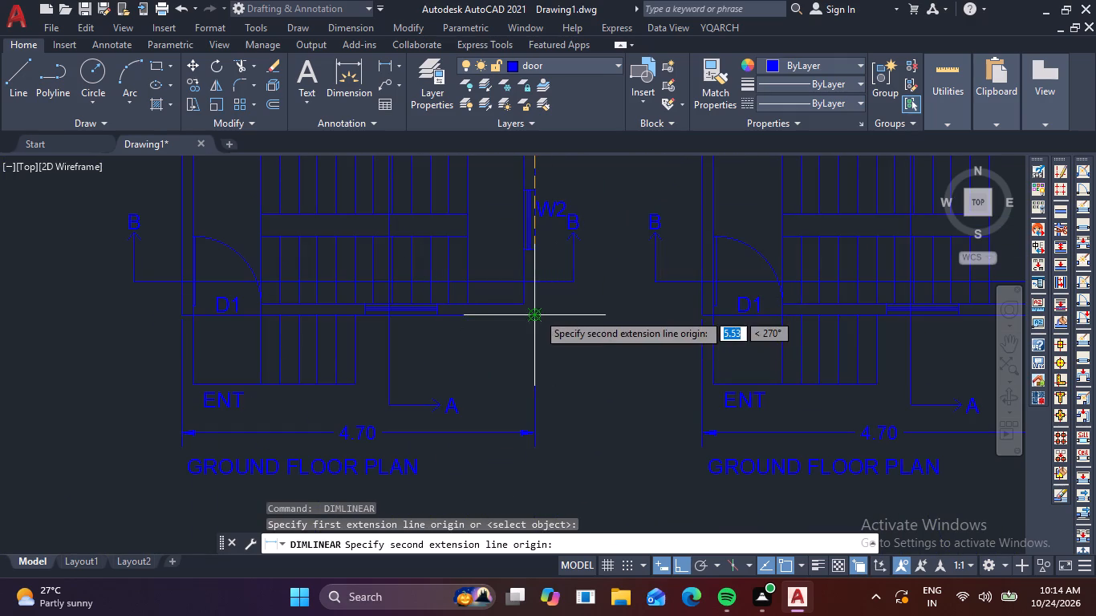
click(538, 313)
scroll(563, 294, down, 2)
middle_drag(563, 294, 549, 463)
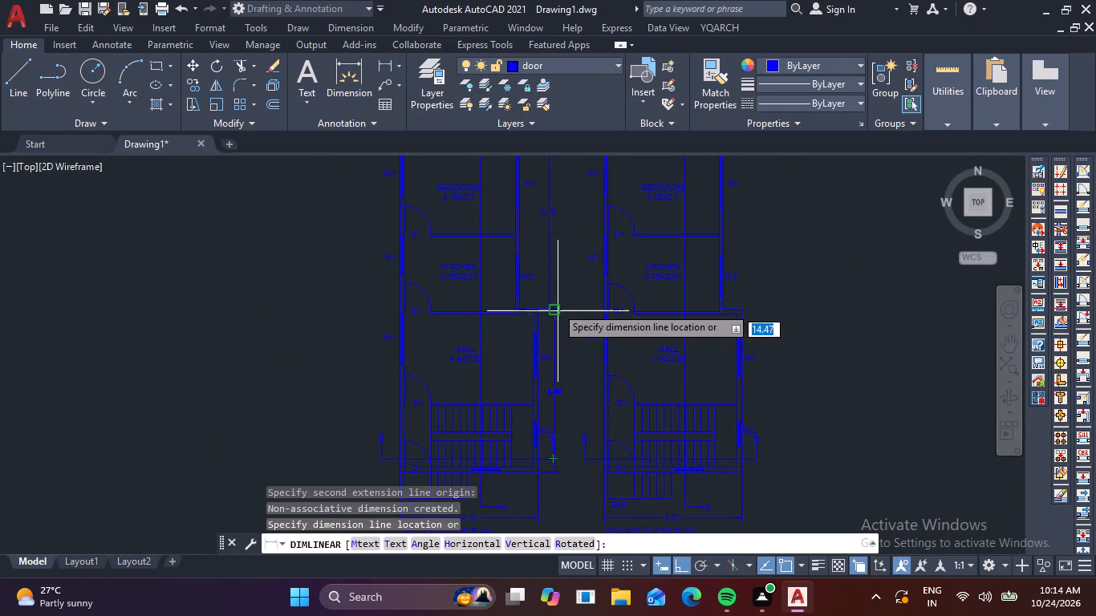
scroll(552, 295, up, 3)
click(530, 359)
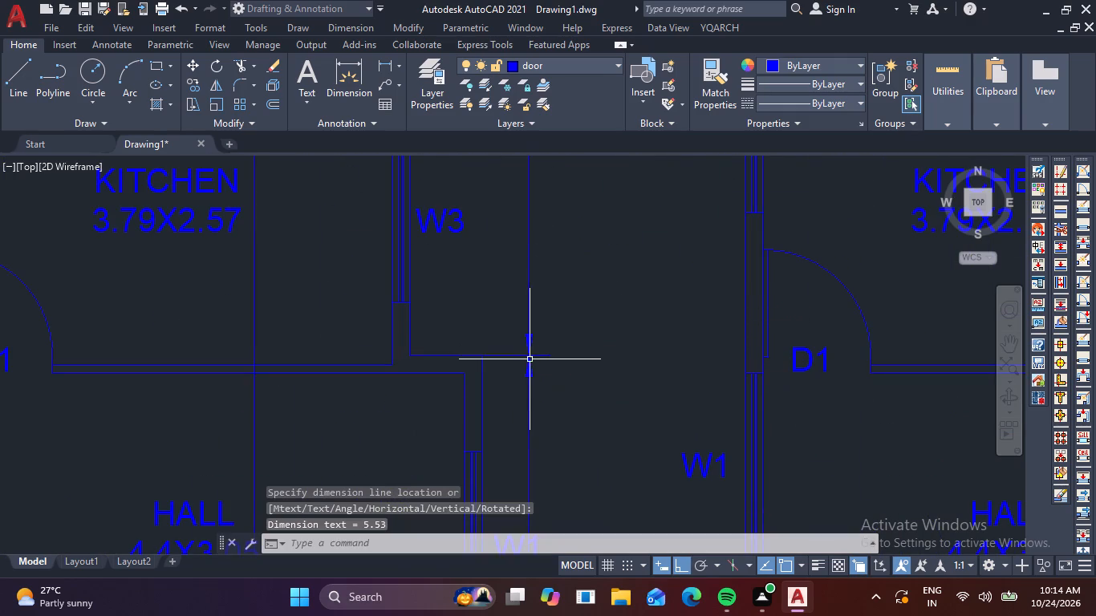
Add an overall vertical linear dimension along the original plan's left side, from the bottom outer wall corner to the top outer corner beside the toilet.
scroll(538, 362, down, 3)
middle_drag(563, 395, 535, 282)
scroll(512, 371, up, 2)
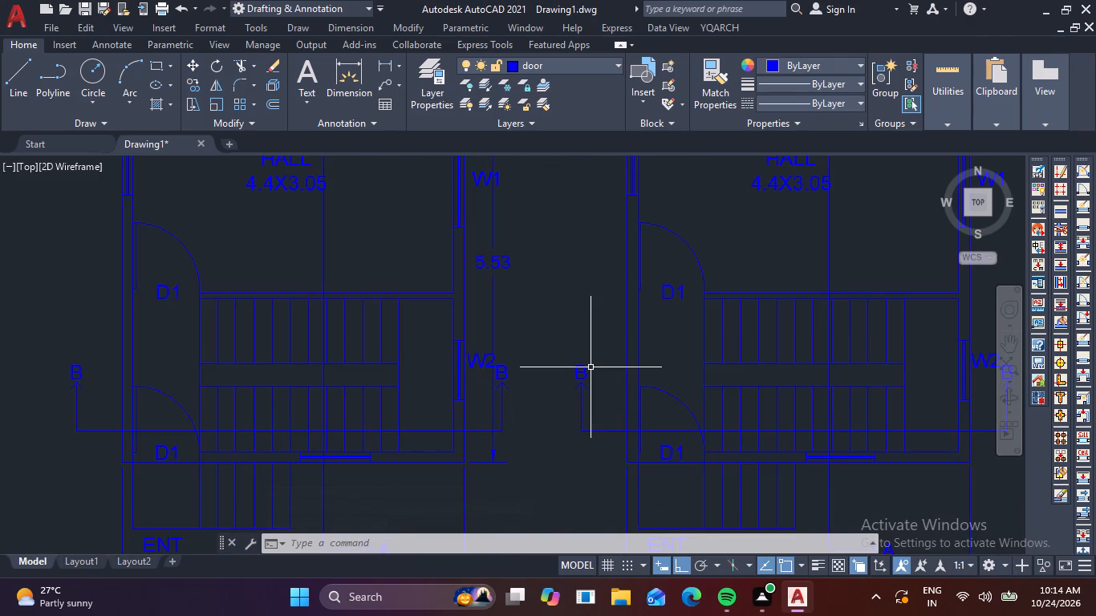
scroll(591, 367, down, 2)
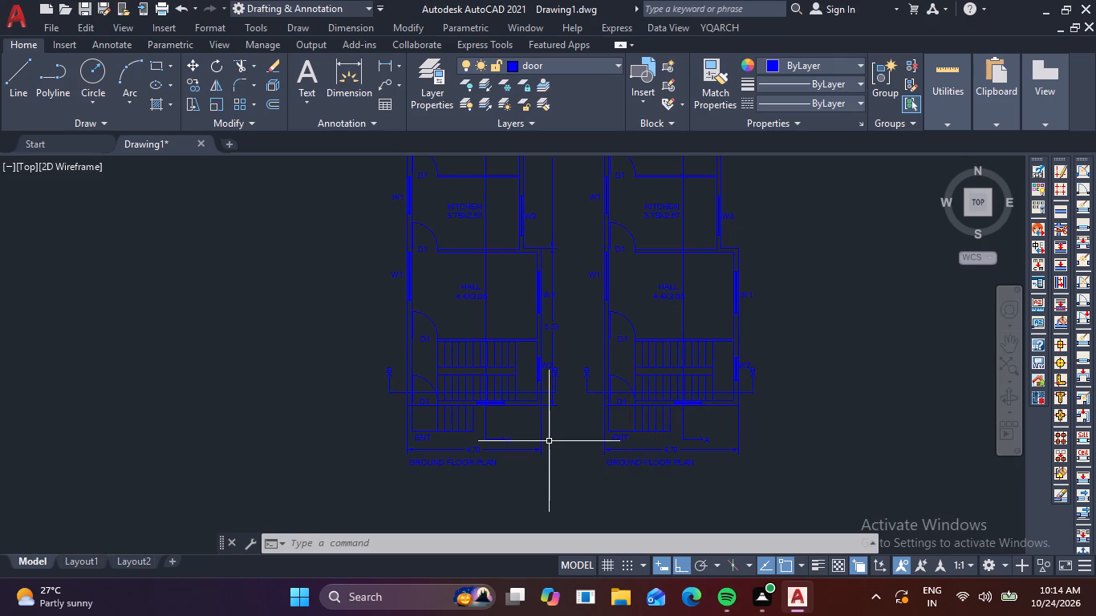
key(space)
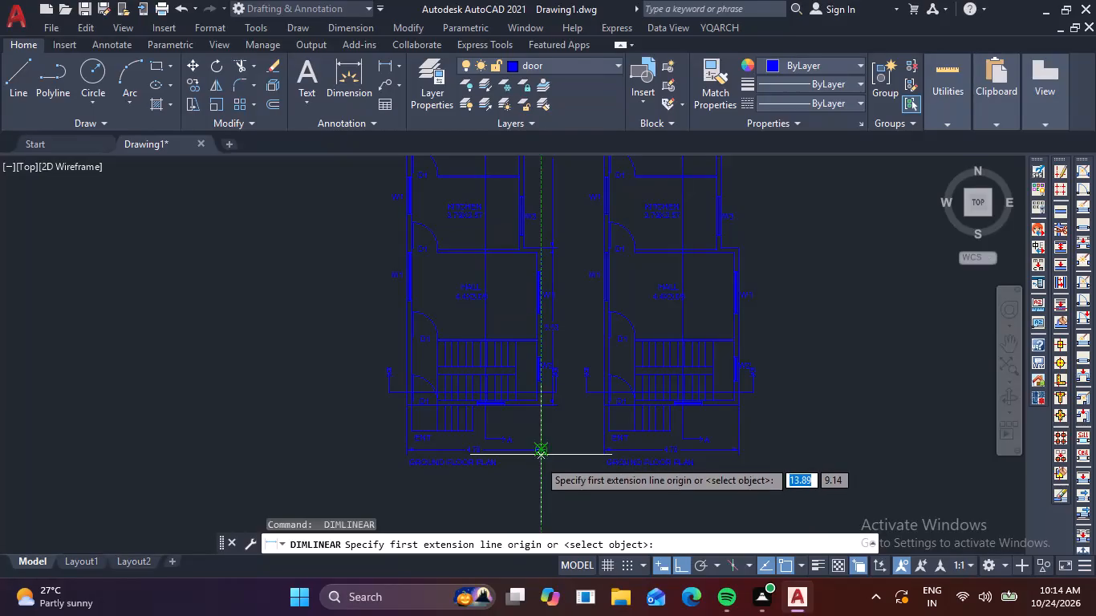
scroll(398, 429, up, 3)
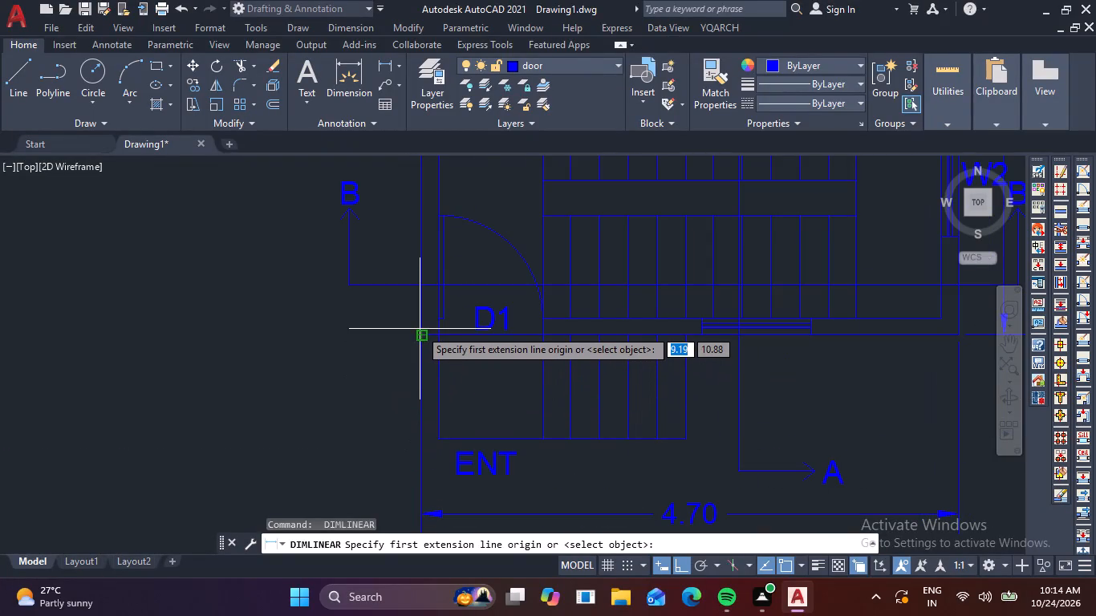
click(421, 335)
scroll(343, 350, down, 2)
middle_drag(343, 350, 352, 537)
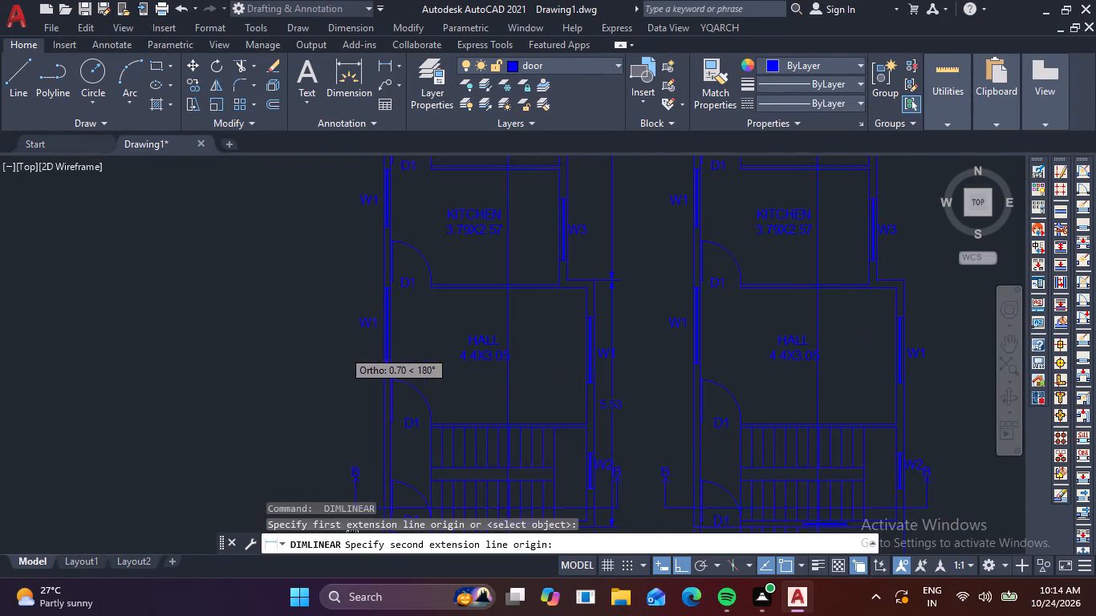
middle_drag(352, 537, 355, 549)
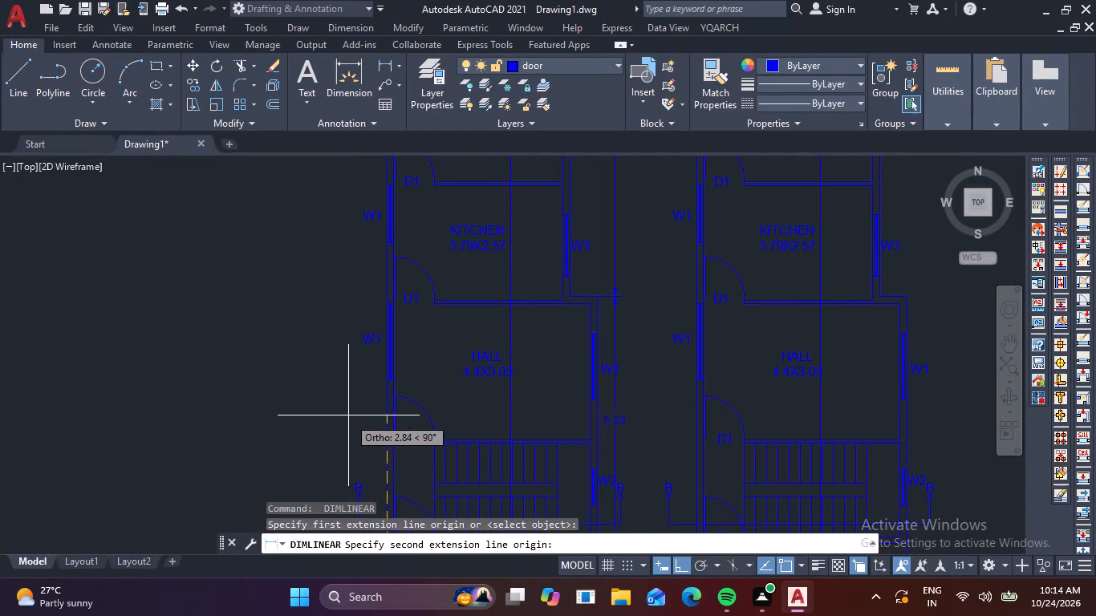
middle_drag(347, 405, 381, 614)
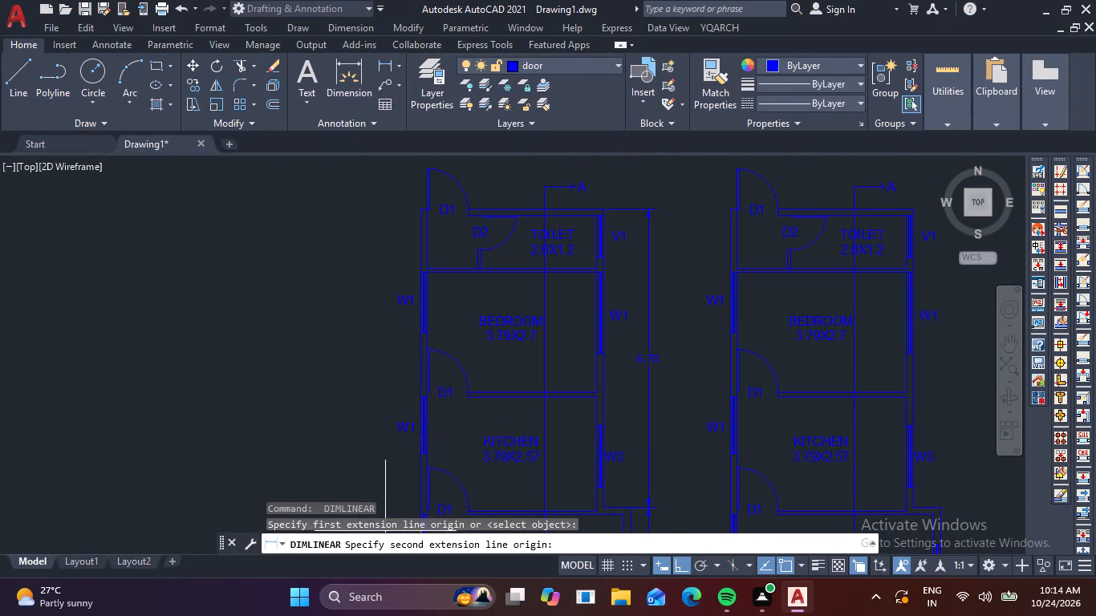
scroll(421, 210, up, 3)
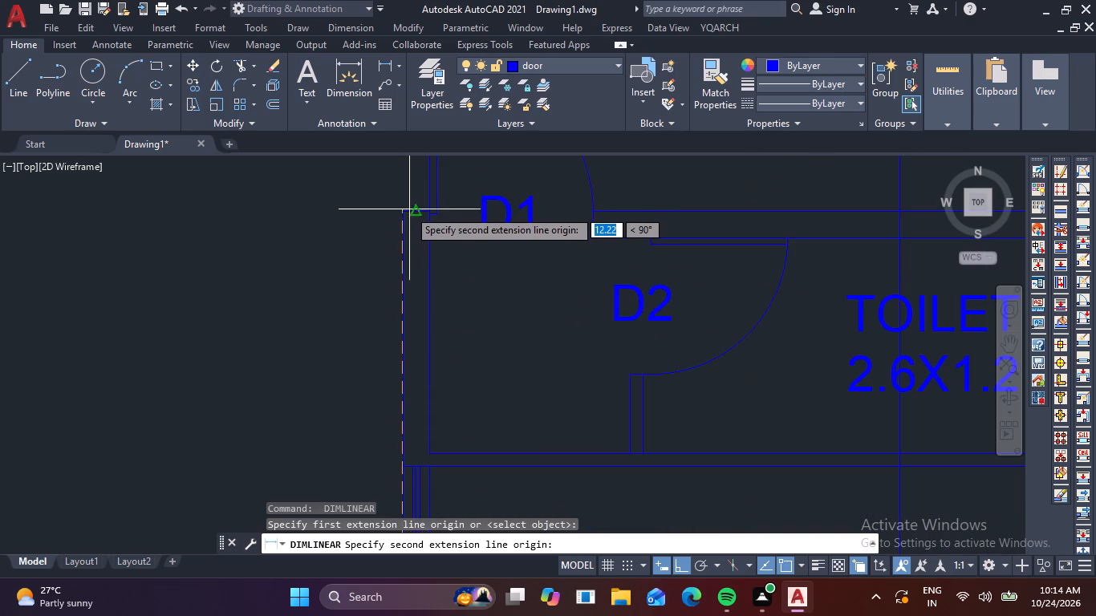
click(405, 215)
scroll(371, 222, down, 2)
middle_drag(365, 238, 365, 236)
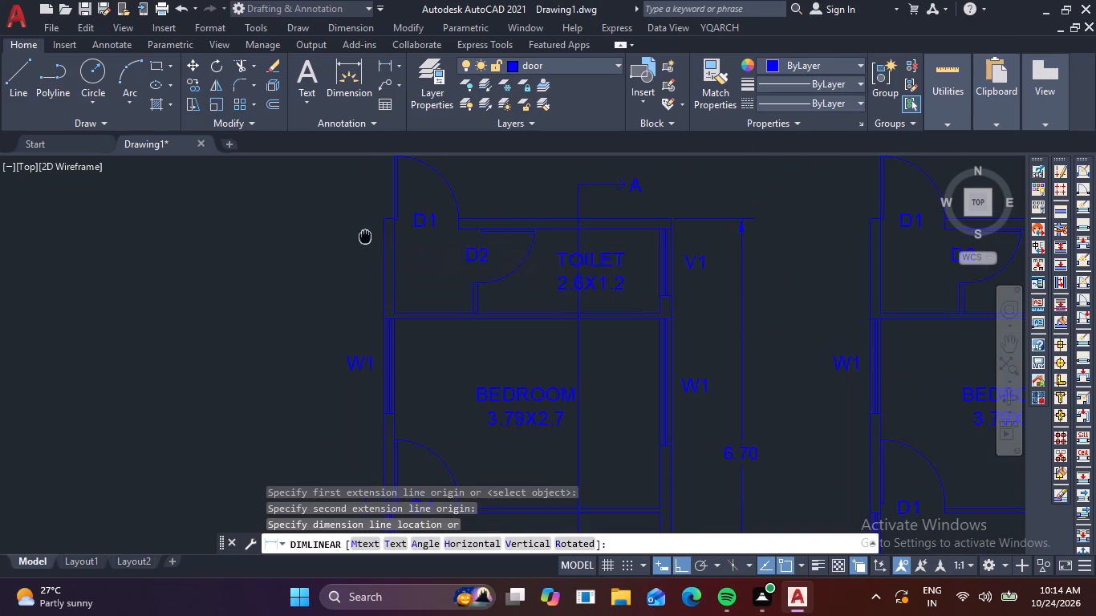
middle_drag(365, 236, 404, 128)
scroll(372, 248, down, 1)
middle_drag(372, 248, 412, 115)
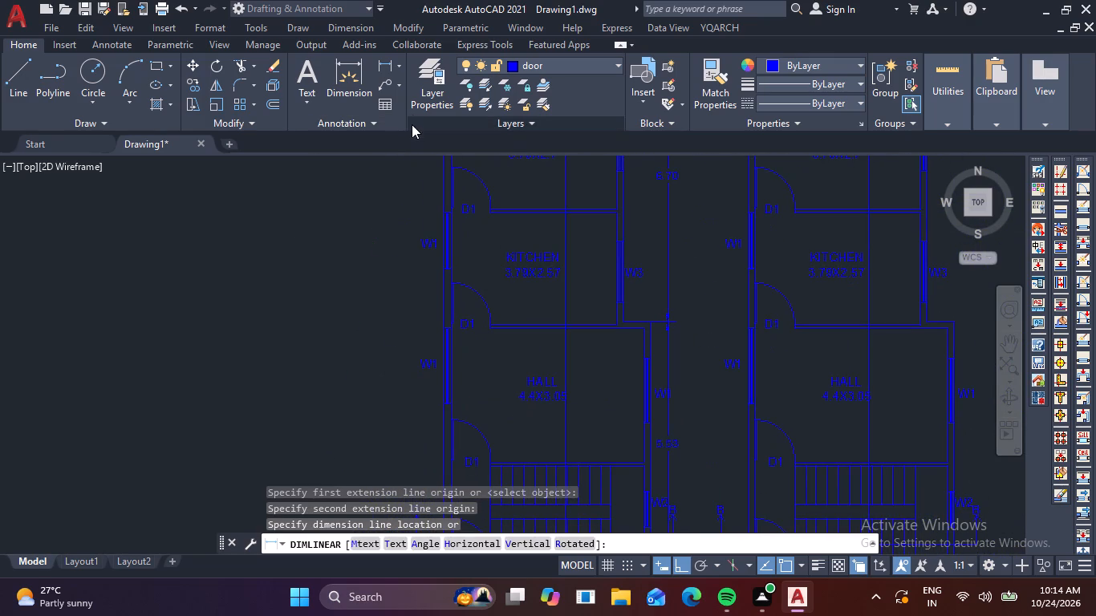
scroll(412, 125, down, 2)
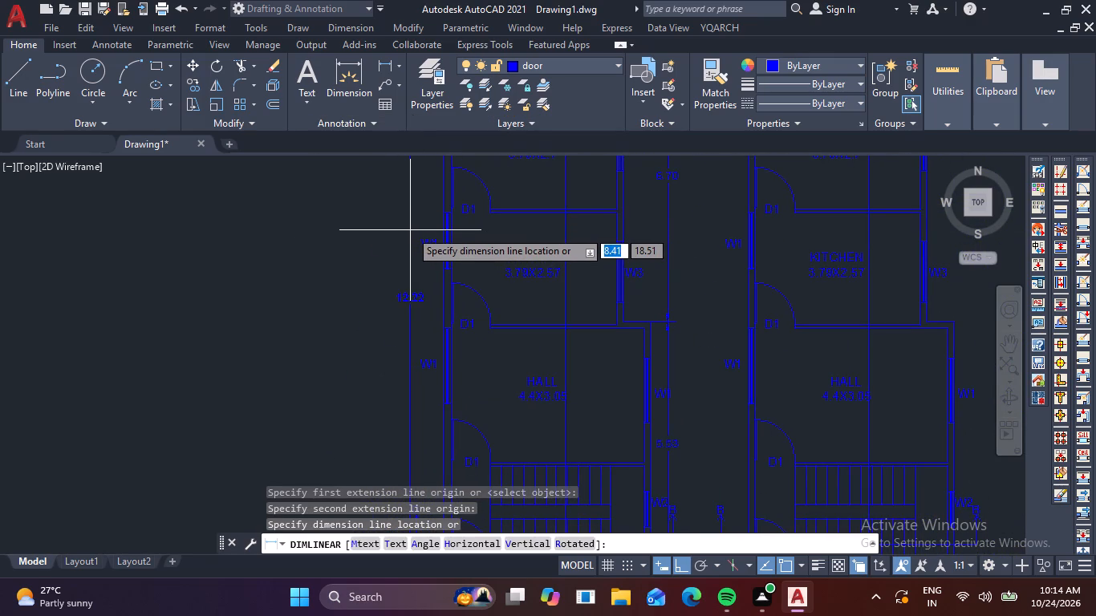
click(410, 230)
scroll(553, 306, down, 2)
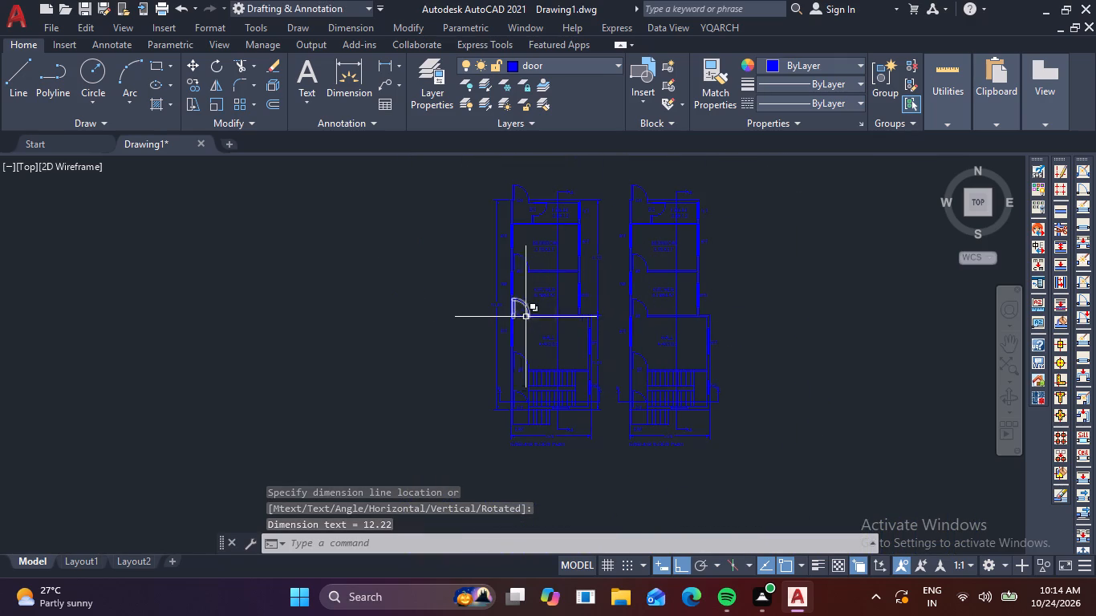
scroll(465, 303, up, 3)
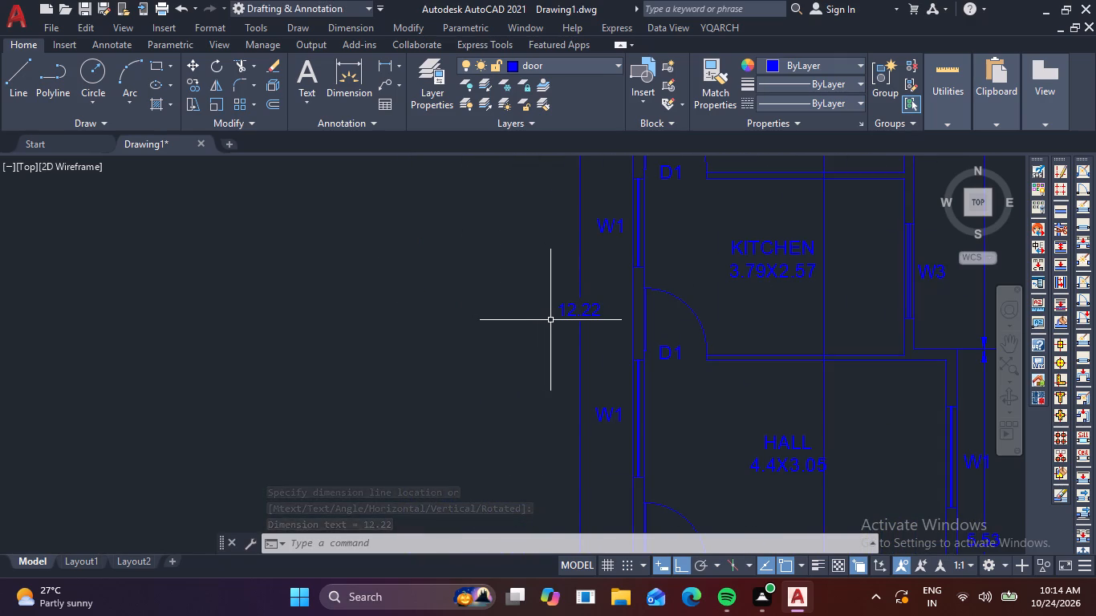
key(Escape)
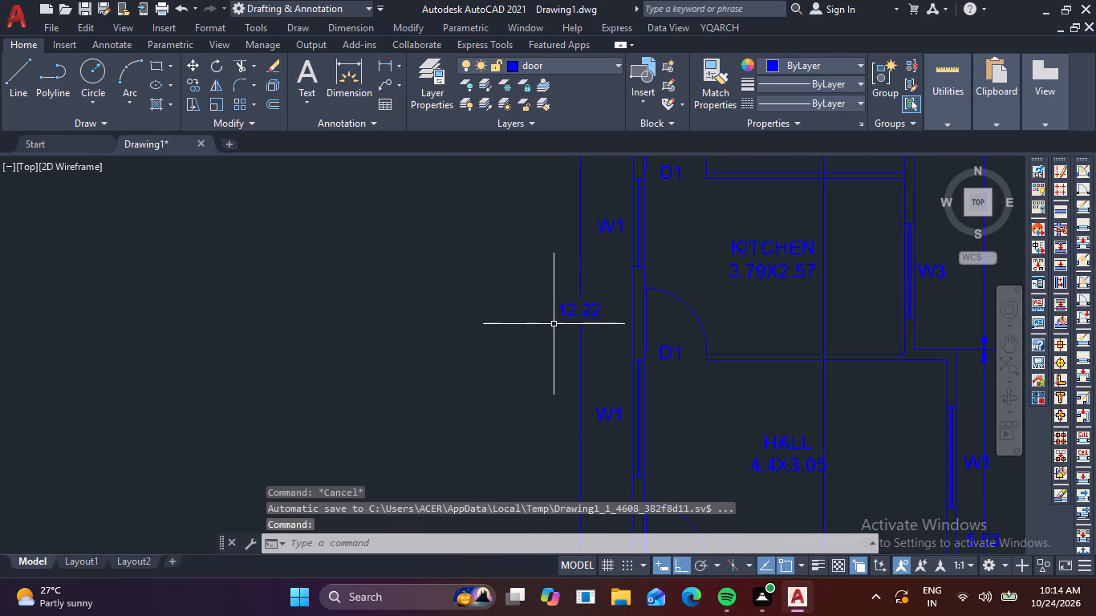
Change the copied plan's title text to FIRST FLOOR PLAN.
scroll(558, 332, down, 3)
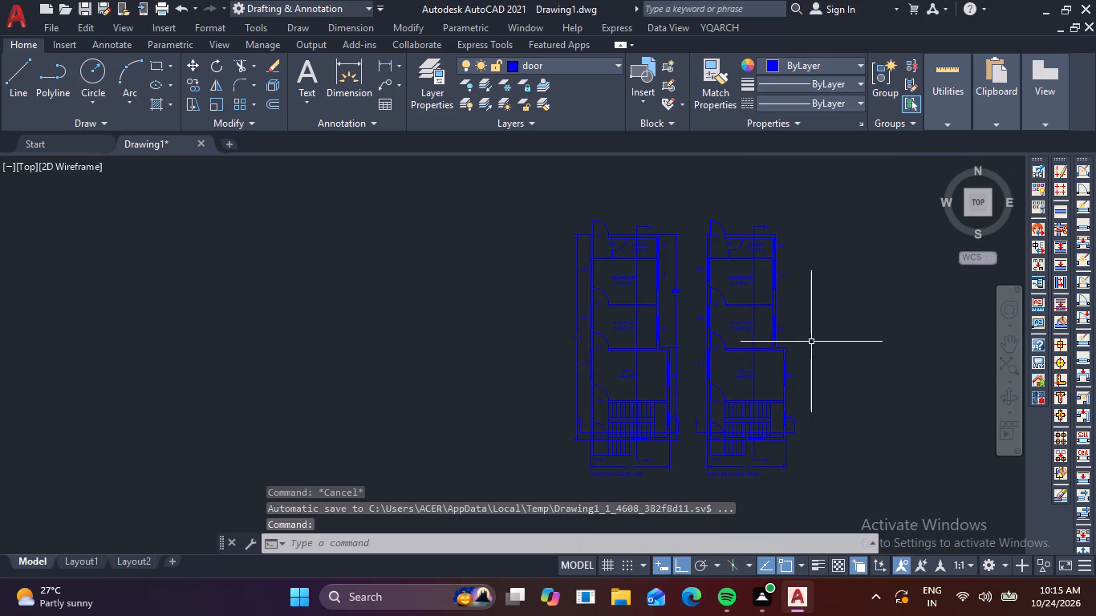
scroll(796, 478, up, 2)
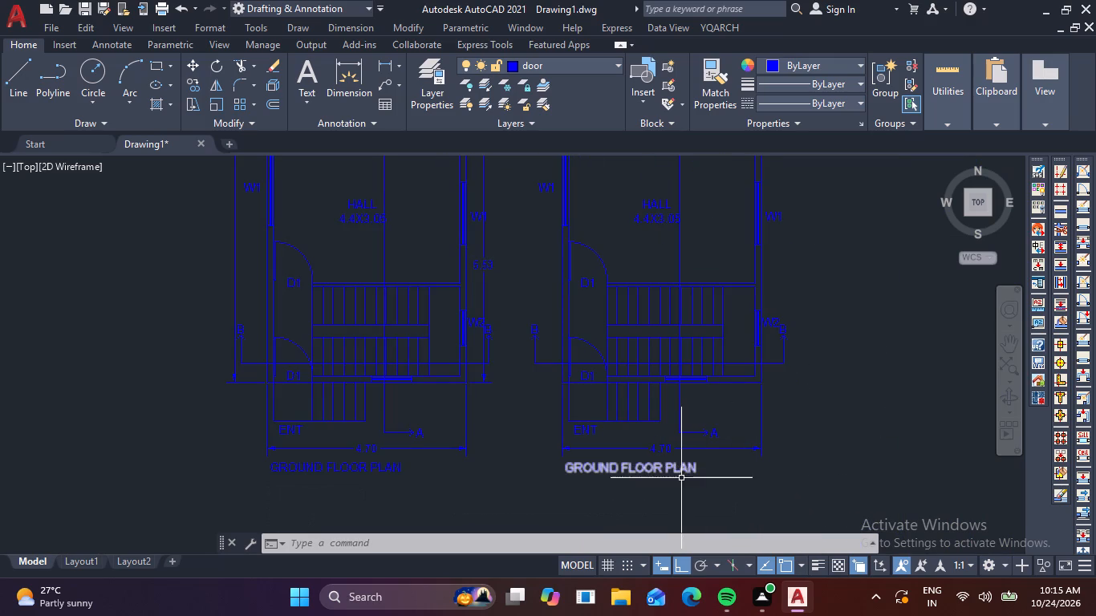
middle_drag(684, 480, 534, 403)
scroll(516, 393, up, 2)
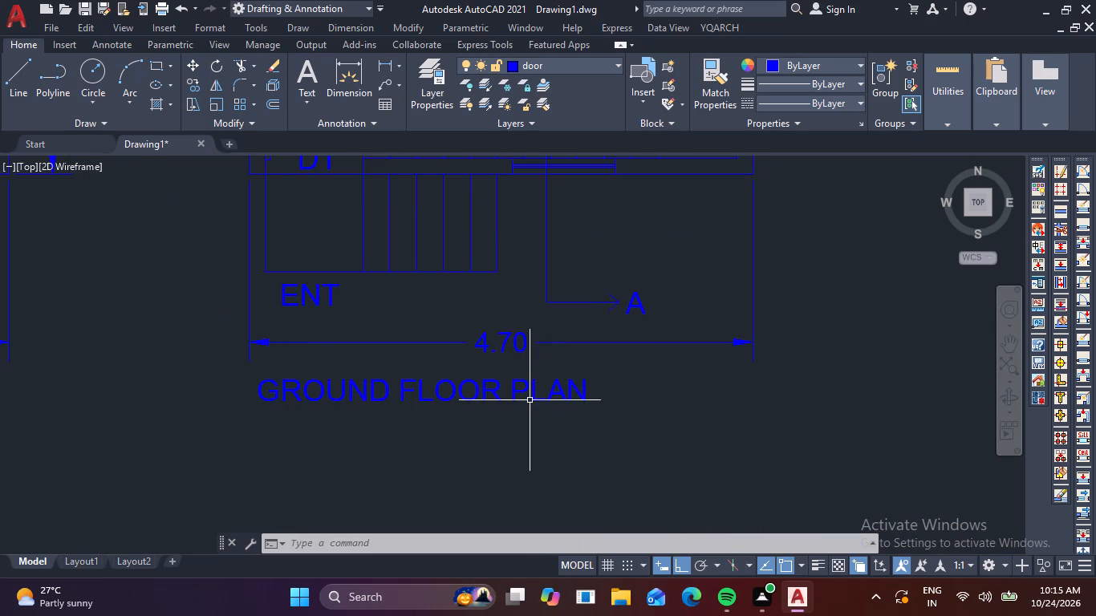
double_click(540, 401)
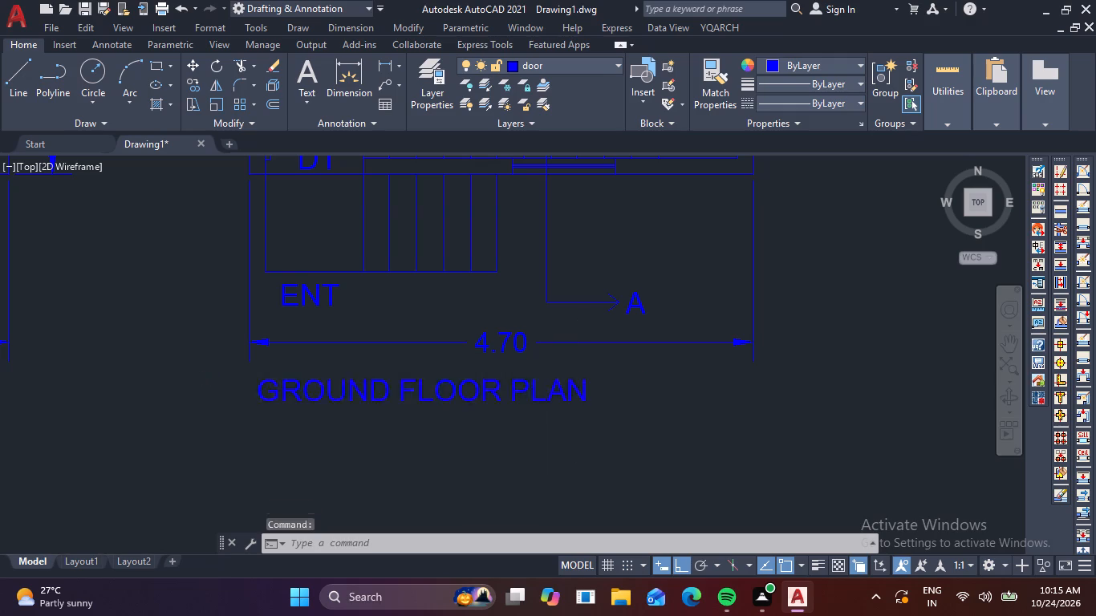
double_click(577, 391)
click(606, 388)
key(BackSpace)
key(BackSpace)
key(BackSpace)
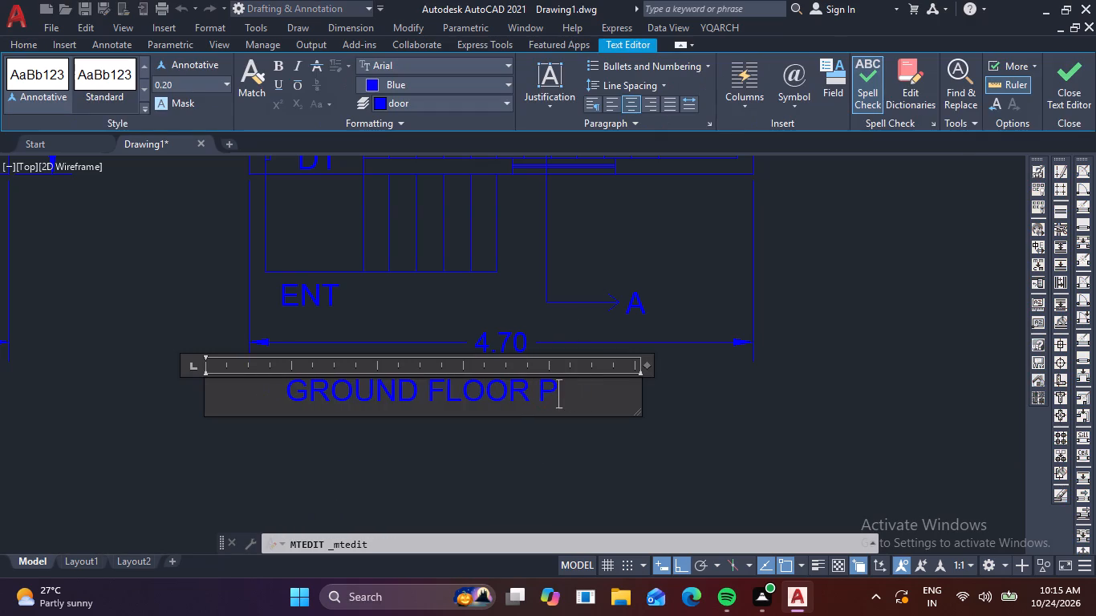
key(BackSpace)
key(BackSpace)
key(BackSpace)
key(BackSpace)
key(BackSpace)
key(BackSpace)
key(BackSpace)
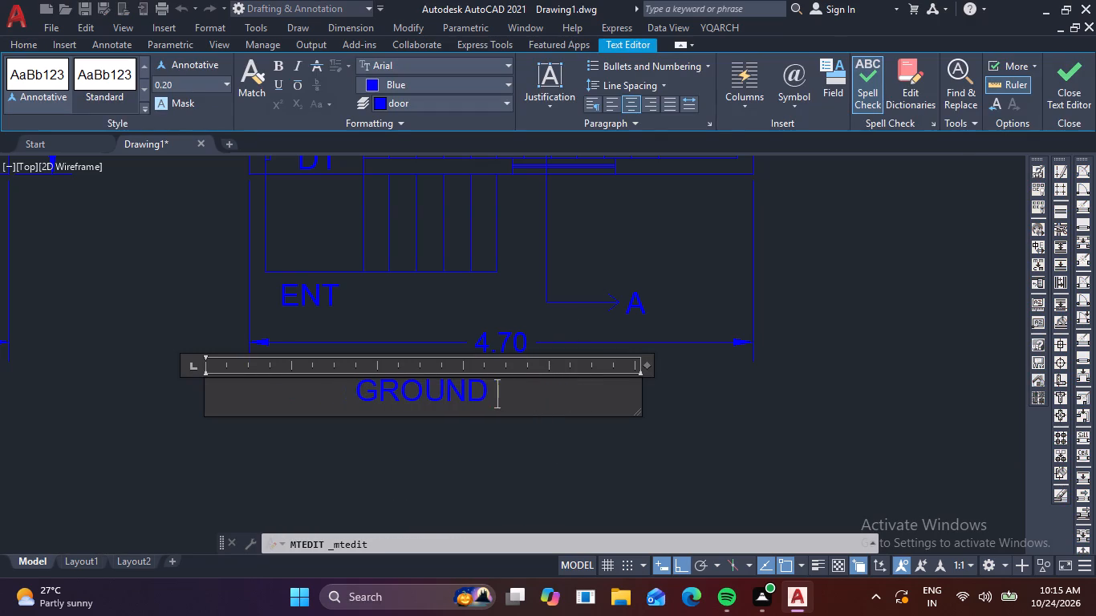
key(BackSpace)
key(BackSpace)
key(BackSpace)
key(BackSpace)
key(BackSpace)
key(BackSpace)
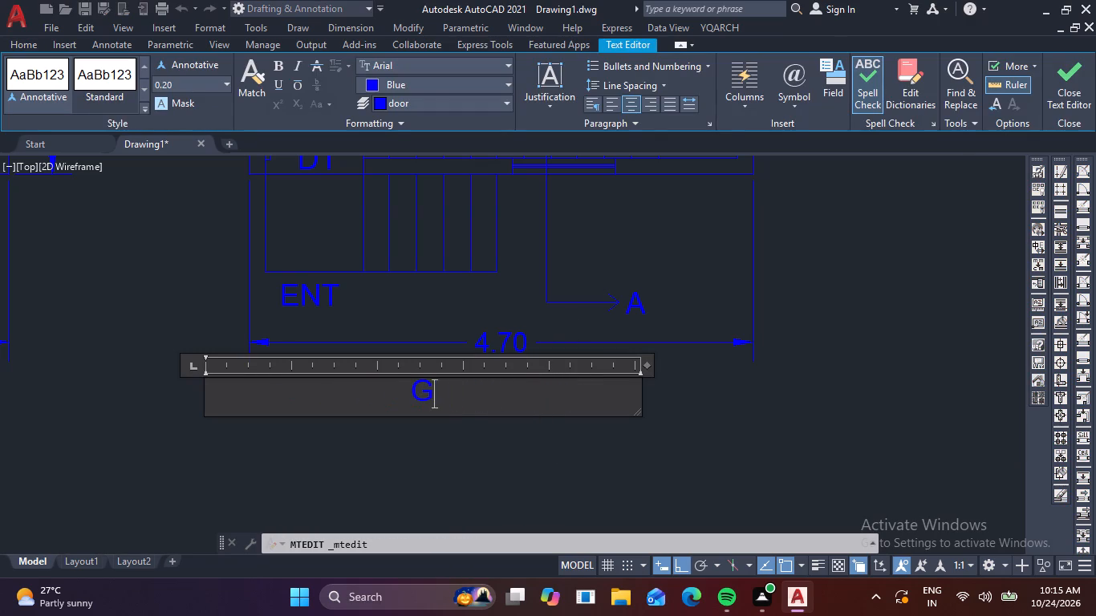
key(BackSpace)
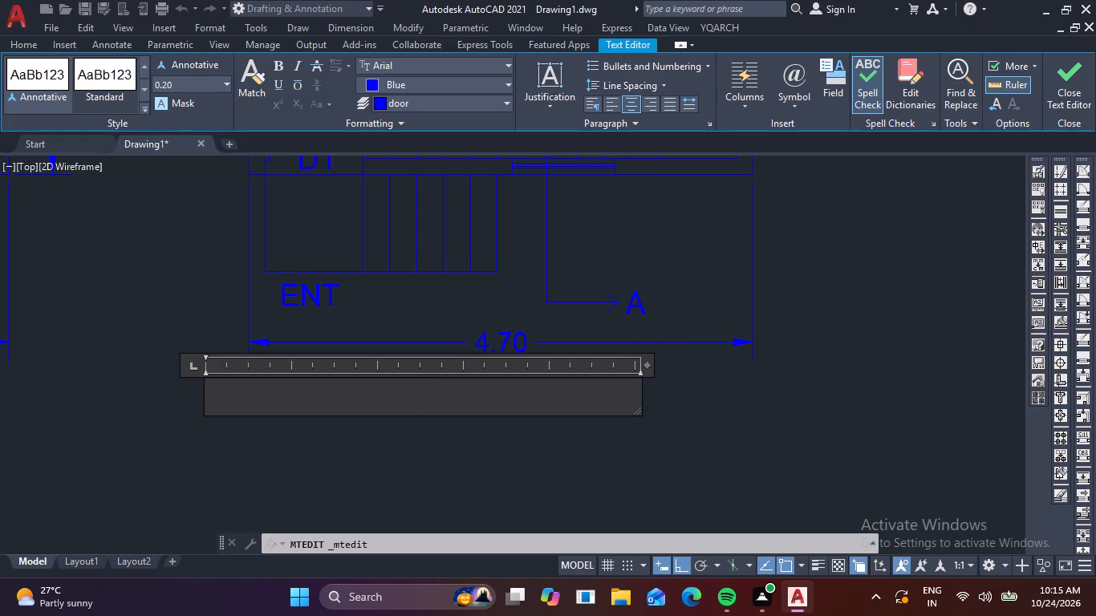
key(f)
text(IR)
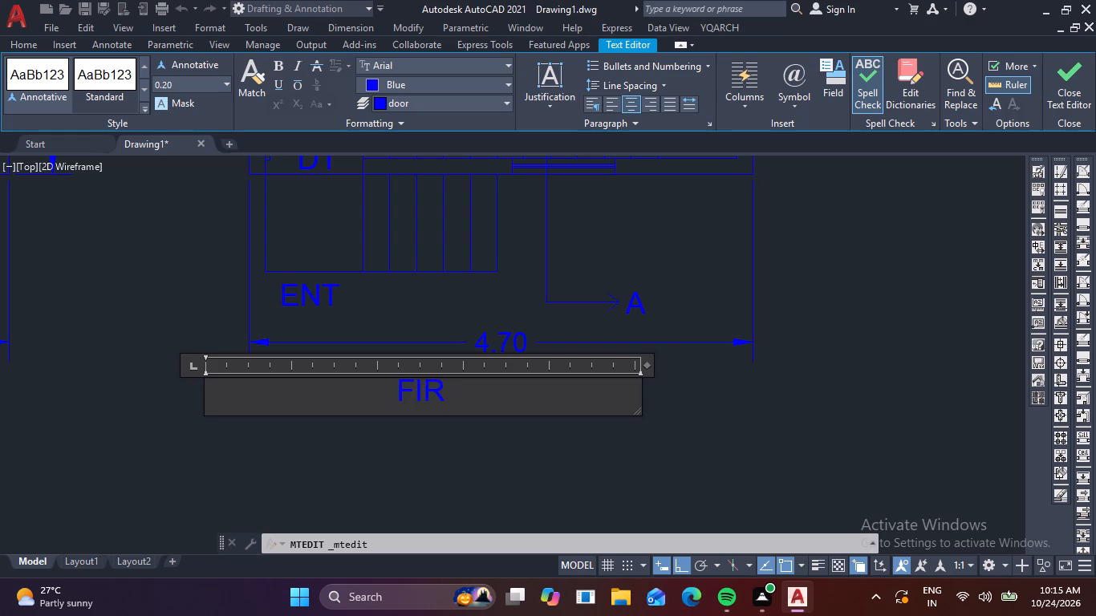
key(s)
key(t)
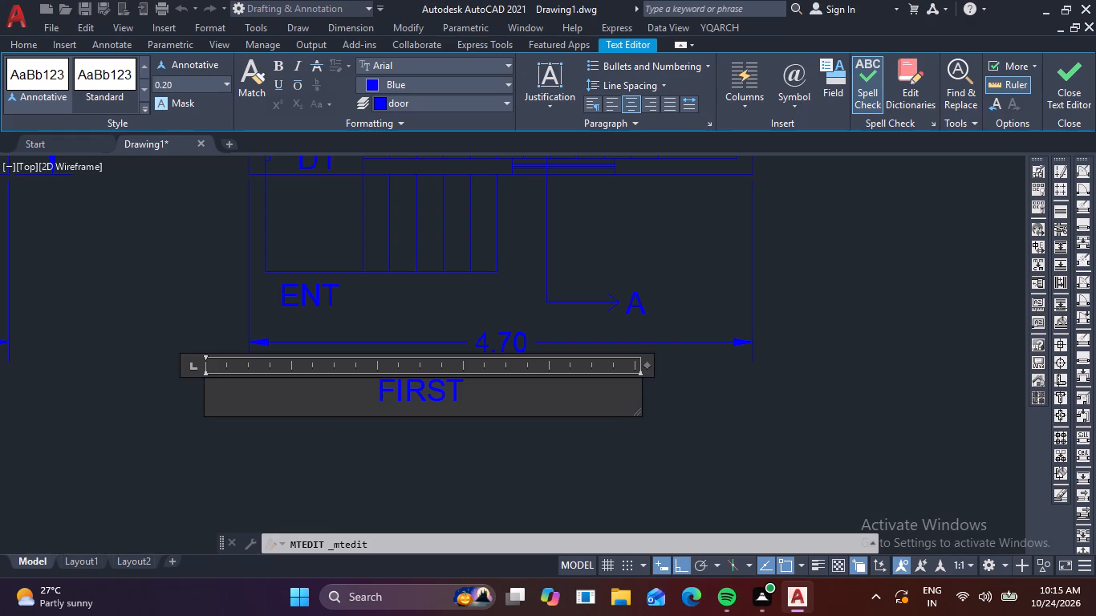
key(space)
key(f)
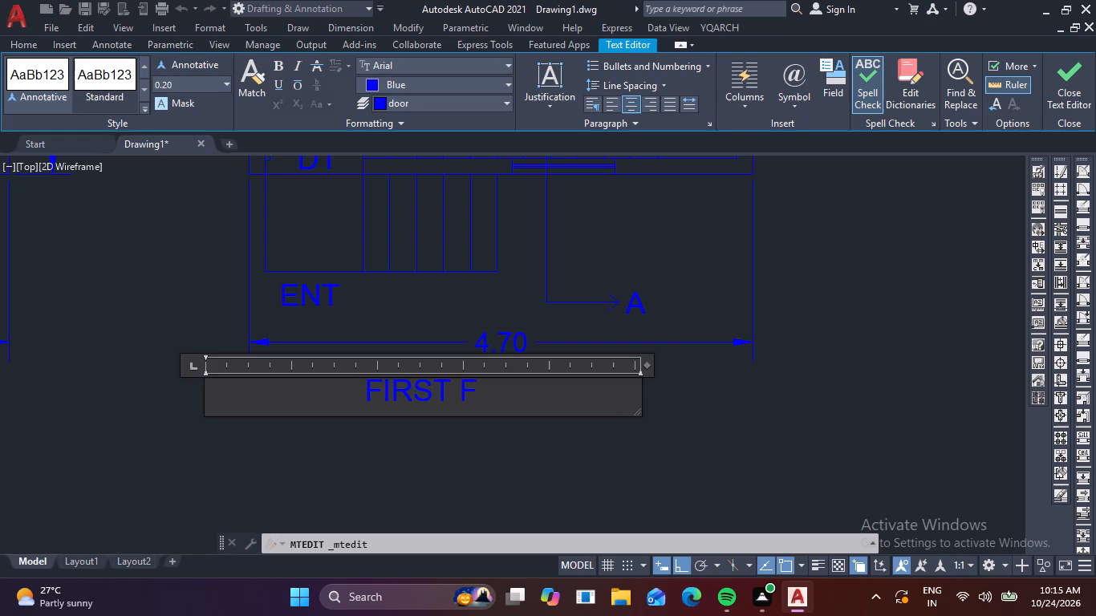
text(LOOR)
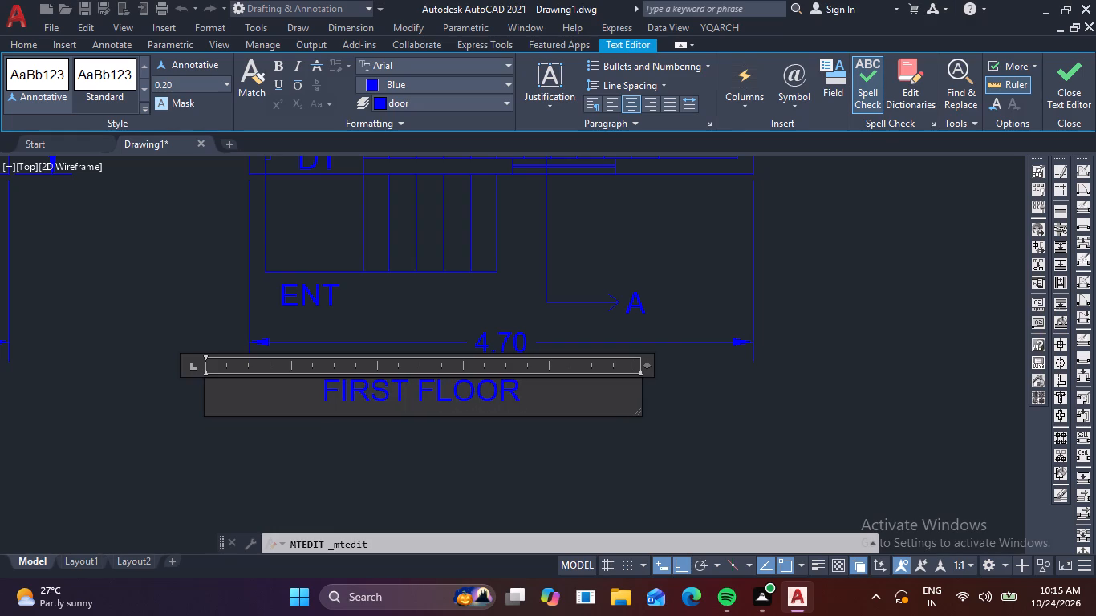
key(space)
text(PLA)
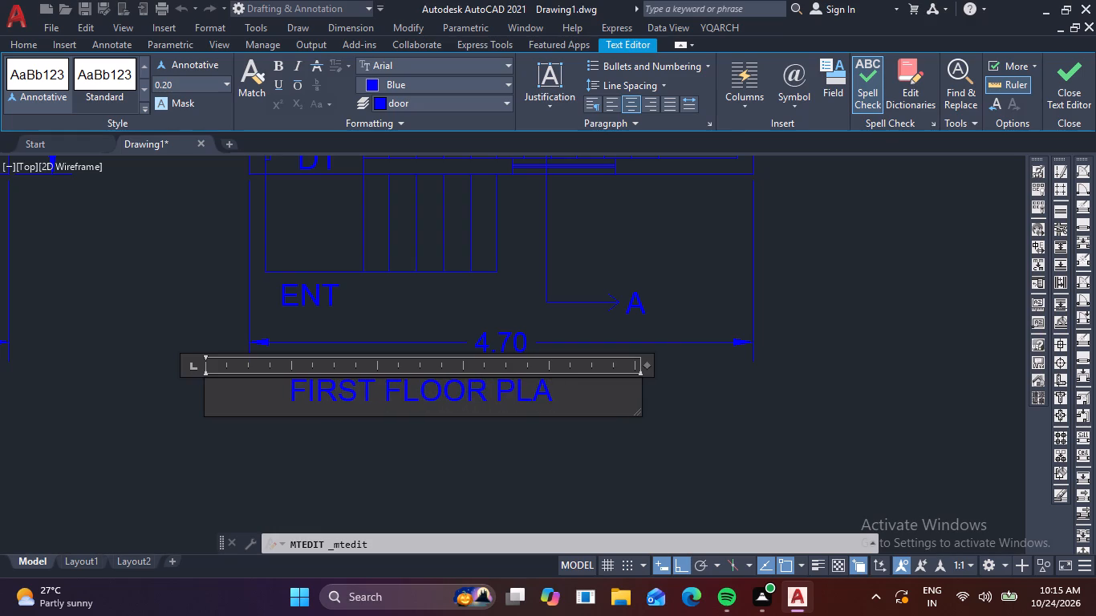
key(n)
click(711, 415)
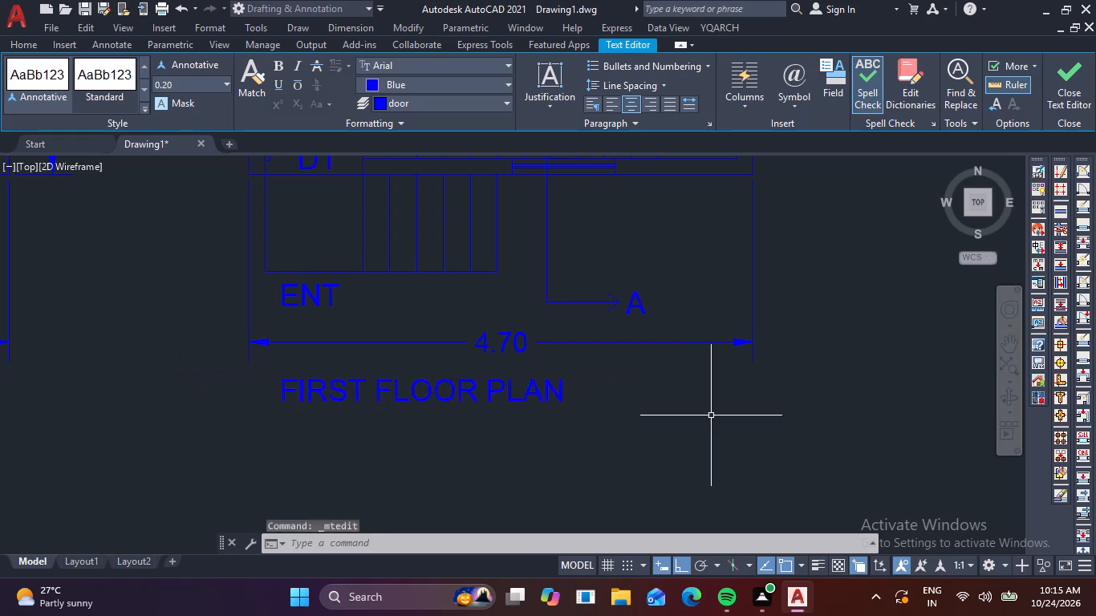
Delete the horizontal overall dimension between the first floor plan's bottom wall and its title.
scroll(711, 415, down, 2)
middle_drag(745, 419, 700, 518)
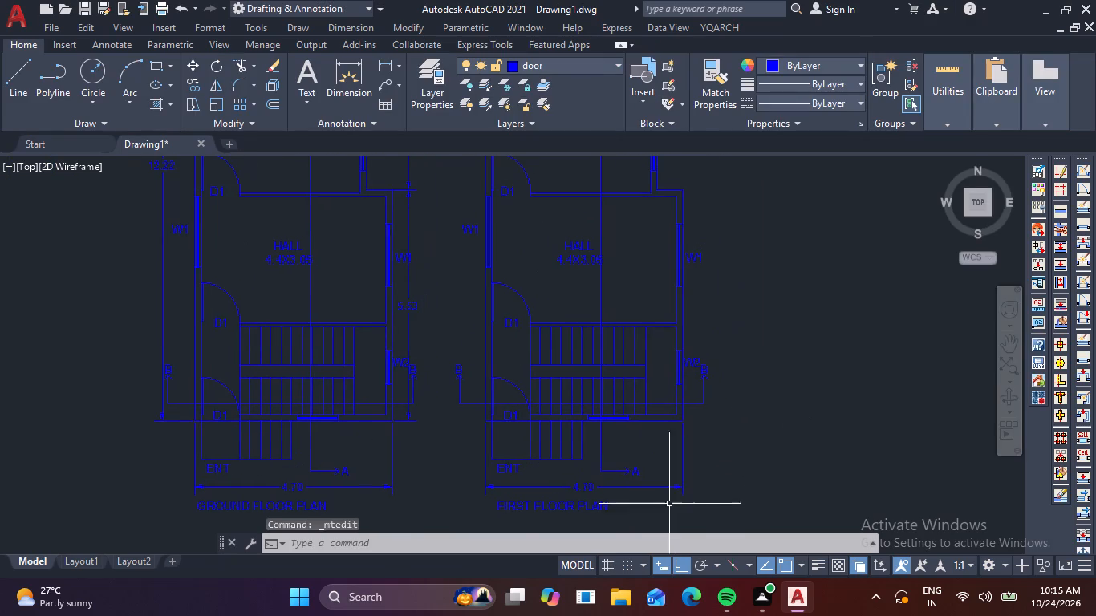
scroll(656, 497, up, 2)
click(599, 492)
click(543, 468)
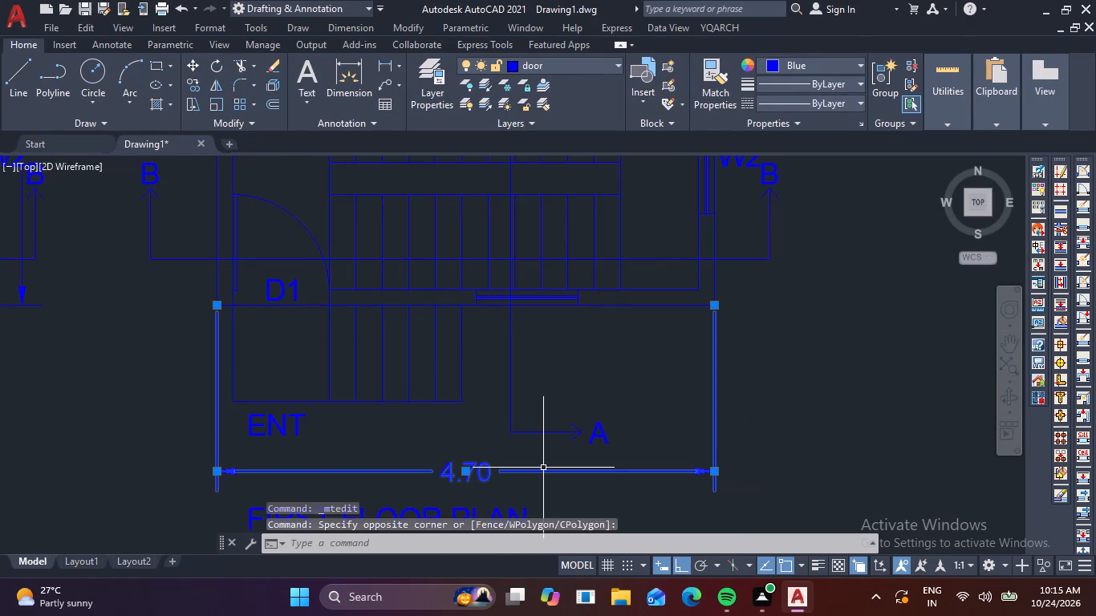
key(Delete)
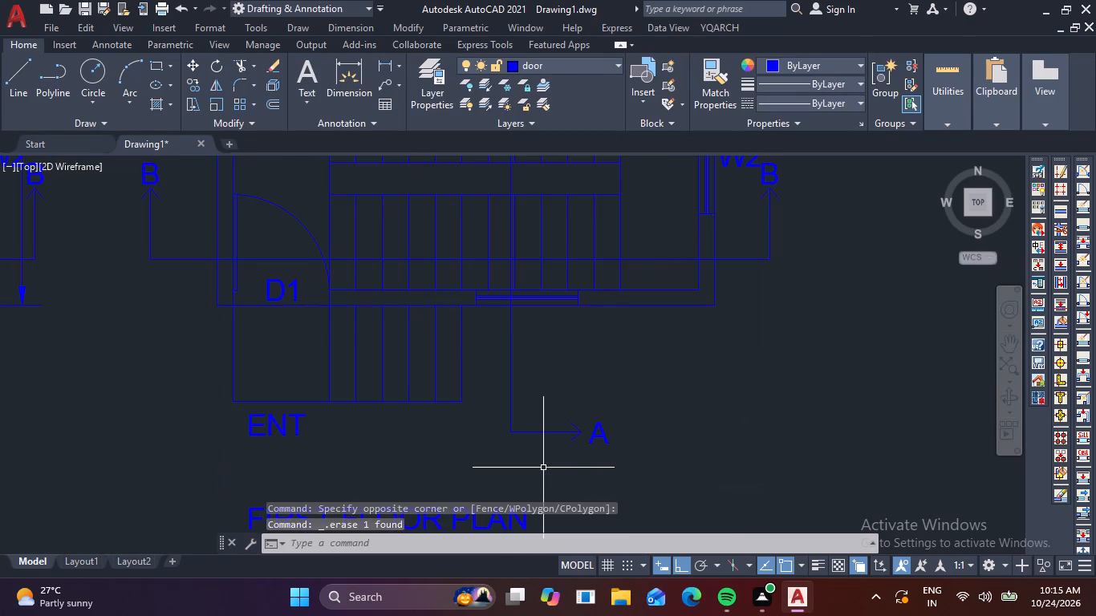
Delete the entrance landing, its outside steps and the ENT label from the first floor plan.
click(318, 449)
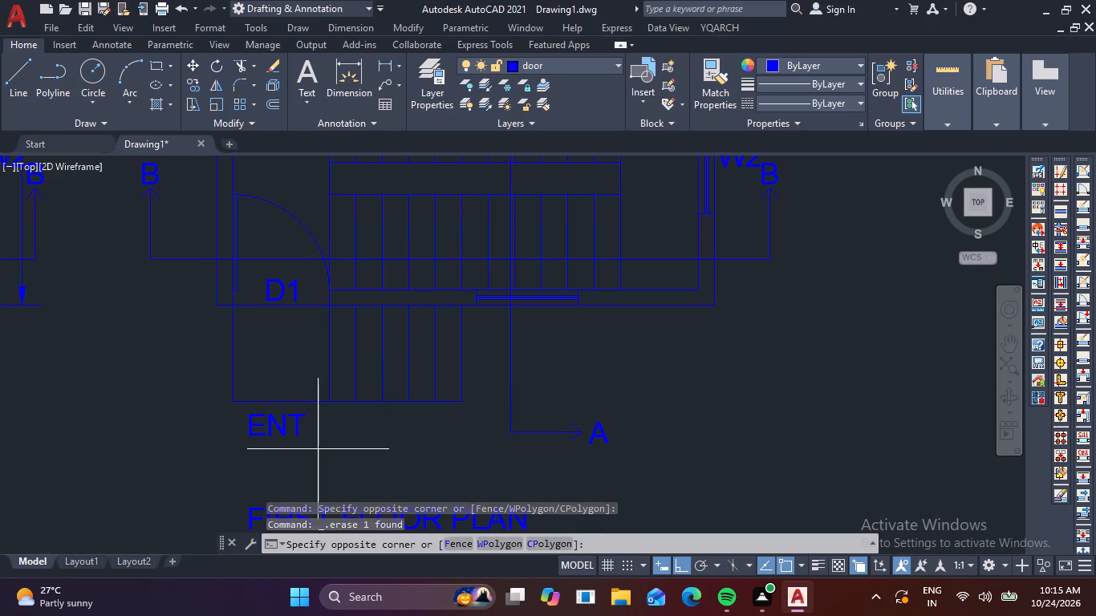
click(208, 385)
click(485, 411)
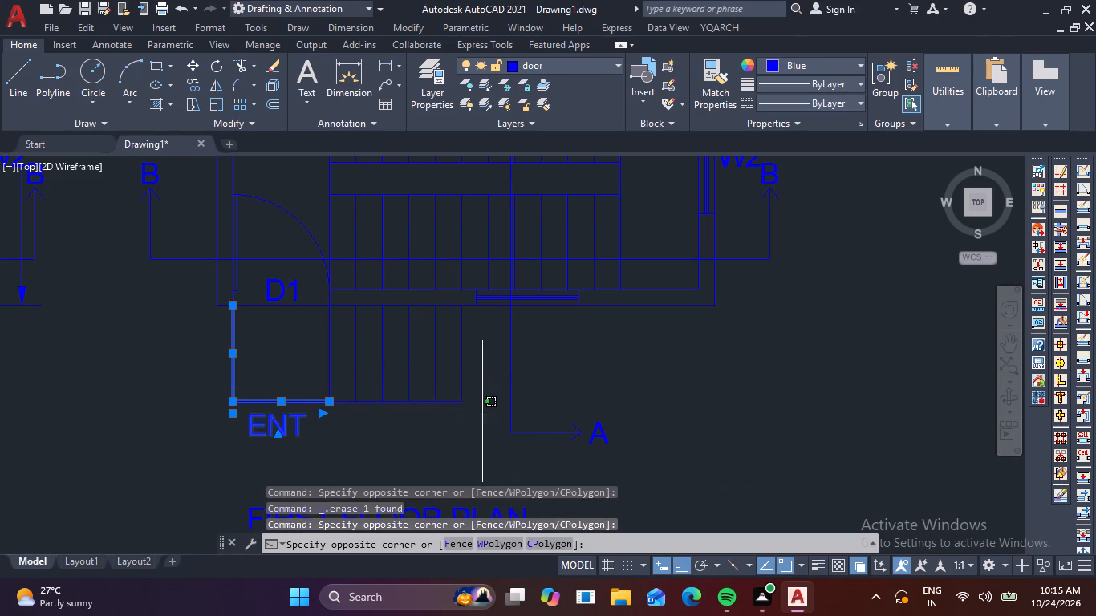
click(274, 384)
key(Delete)
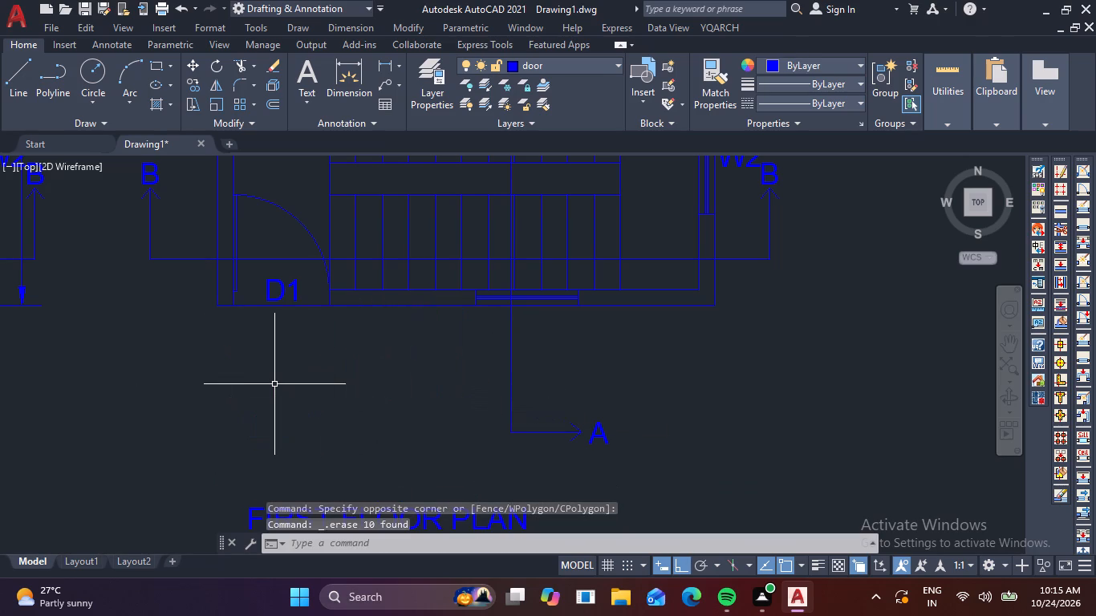
Delete the entrance door and its D1 label at the bottom of the first floor plan.
click(294, 217)
click(285, 288)
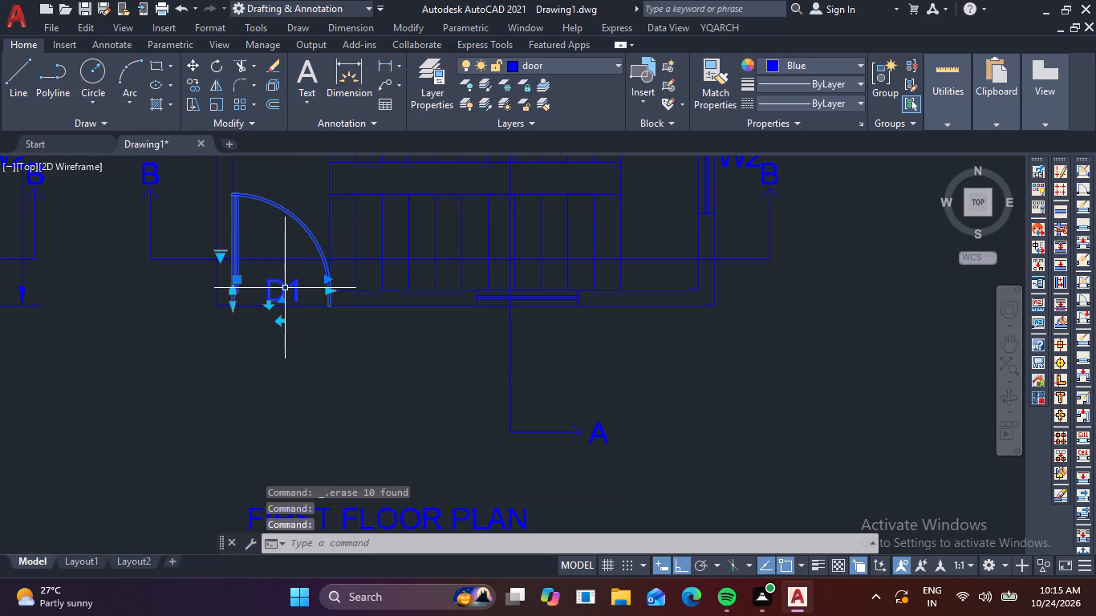
key(Delete)
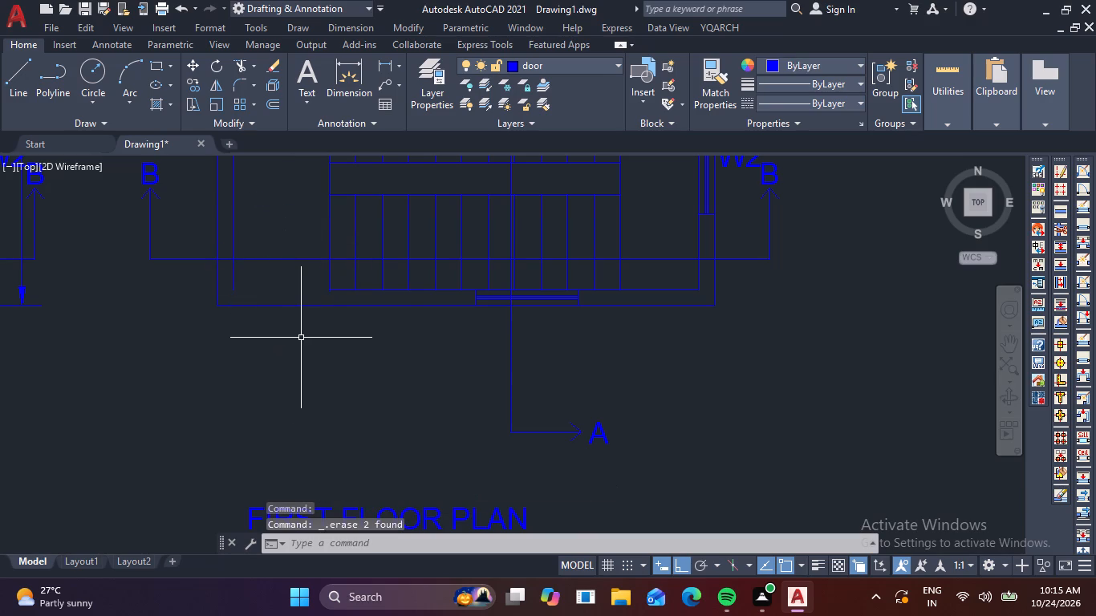
Draw a horizontal line closing the inner wall face across the former entrance opening, from the stair edge to the inner corner.
key(l)
key(space)
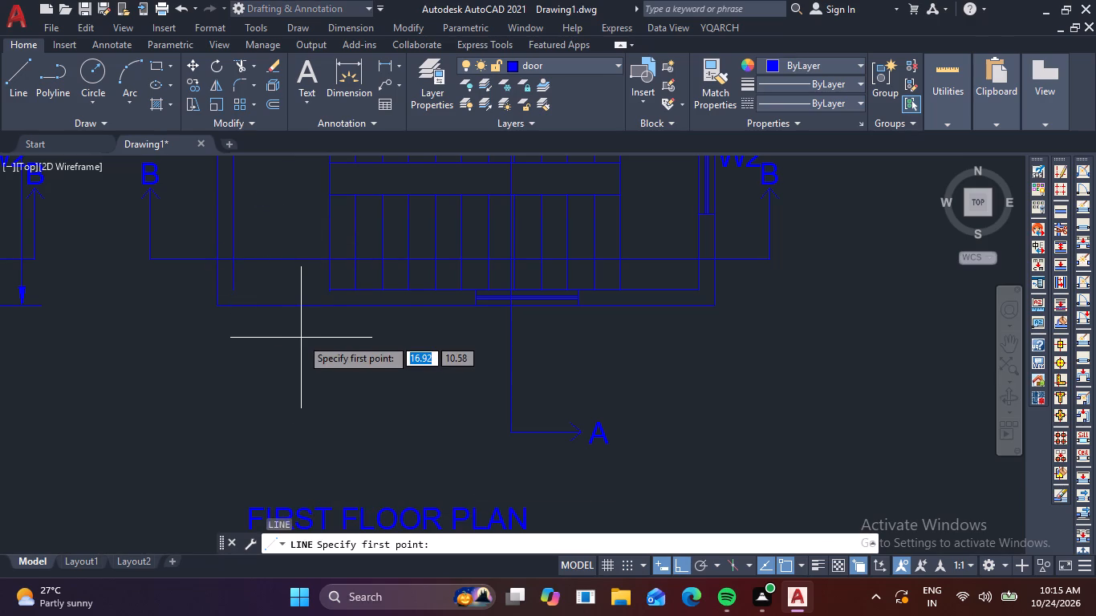
scroll(267, 272, up, 3)
scroll(514, 344, up, 2)
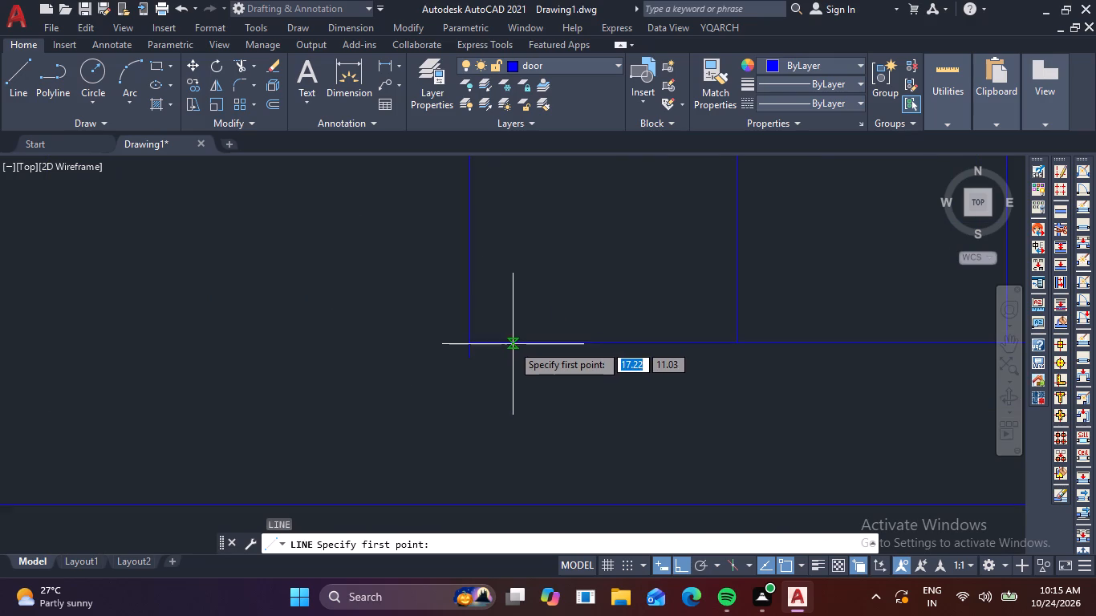
click(473, 342)
scroll(338, 362, down, 3)
middle_drag(200, 355, 237, 362)
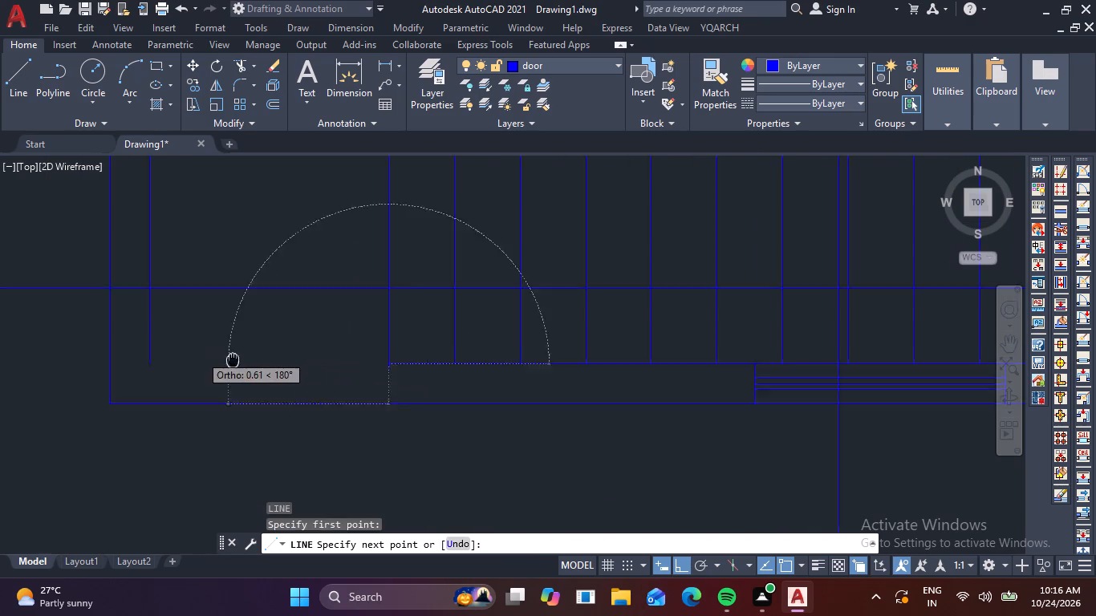
middle_drag(237, 362, 323, 371)
scroll(223, 378, up, 3)
click(294, 372)
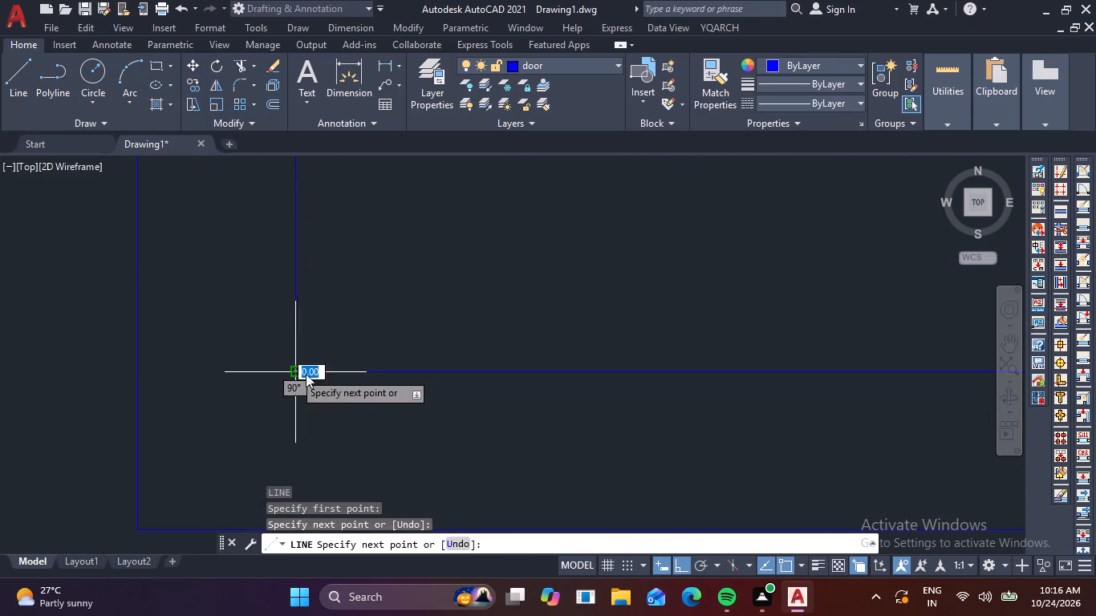
key(Escape)
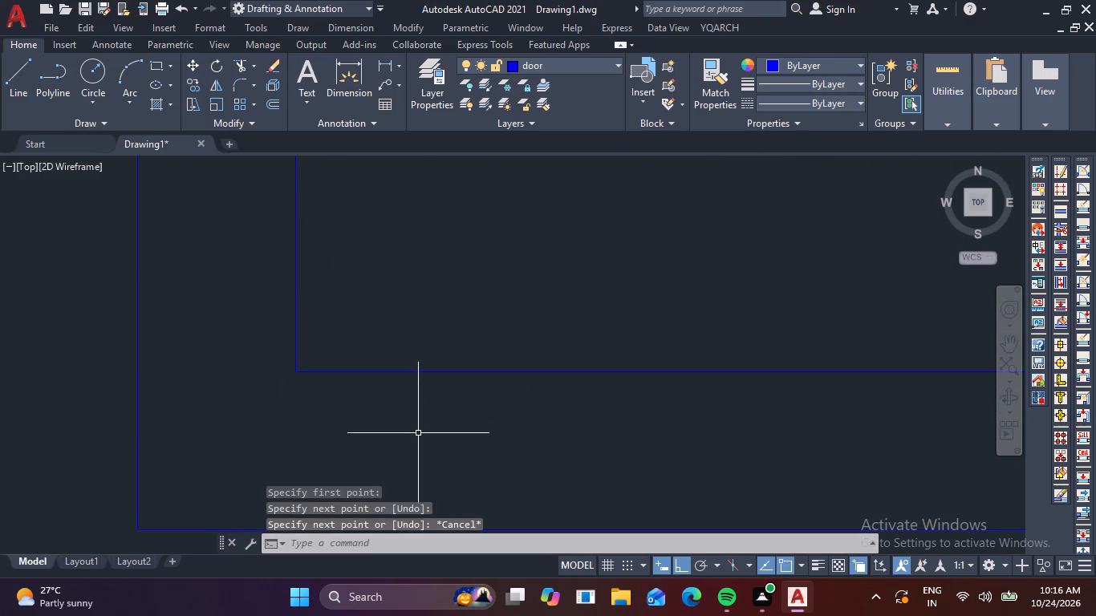
Trim the short line stub projecting below the inner wall face at the first floor staircase's bottom corner.
text(TR)
key(space)
scroll(597, 440, up, 1)
middle_drag(597, 439, 0, 407)
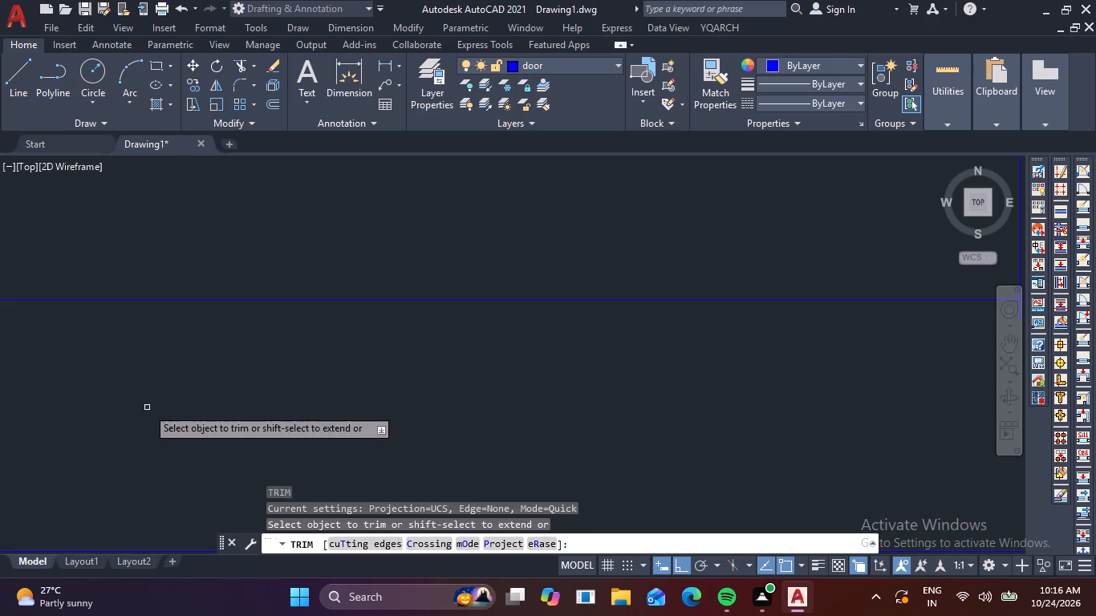
scroll(161, 403, down, 3)
scroll(372, 391, up, 5)
click(452, 308)
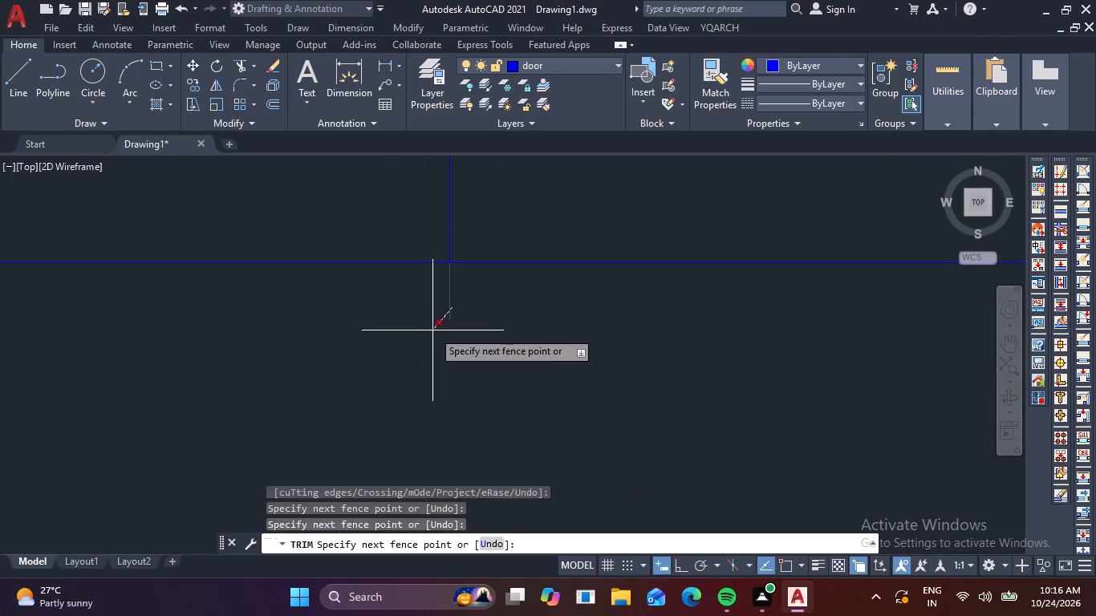
click(428, 330)
scroll(428, 330, down, 8)
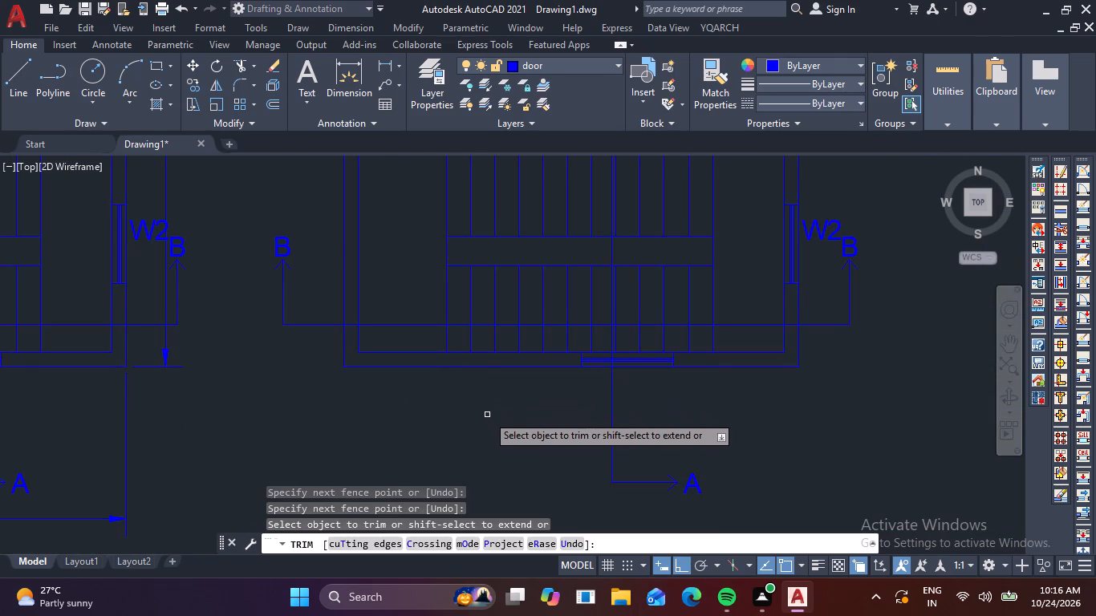
key(Escape)
key(Escape)
key(Escape)
Delete the door and its D1 label between the hall and the staircase on the first floor plan.
scroll(487, 415, down, 2)
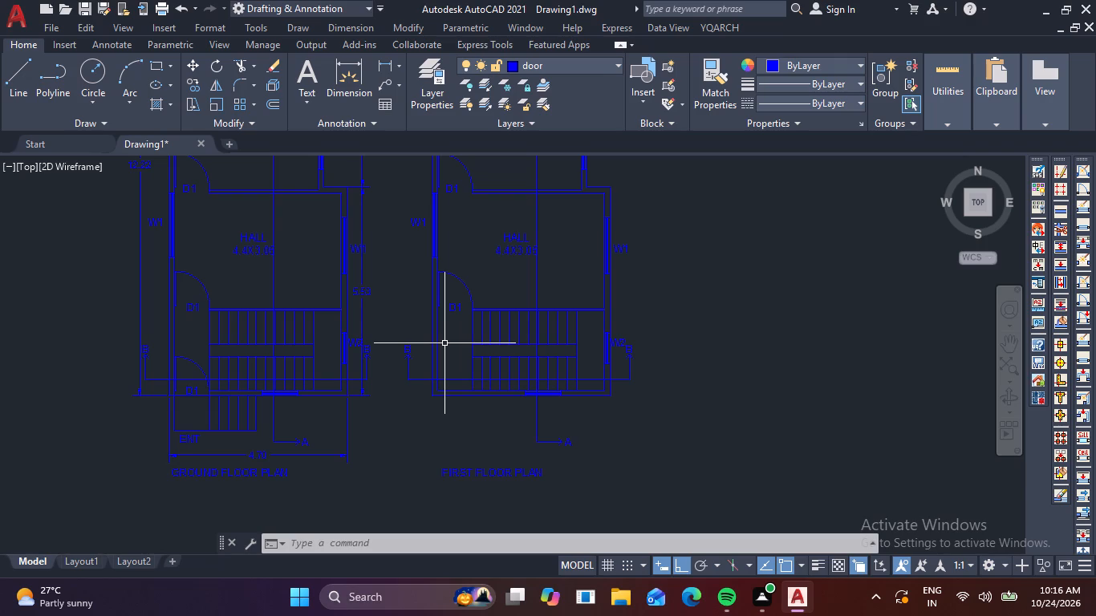
scroll(449, 322, up, 2)
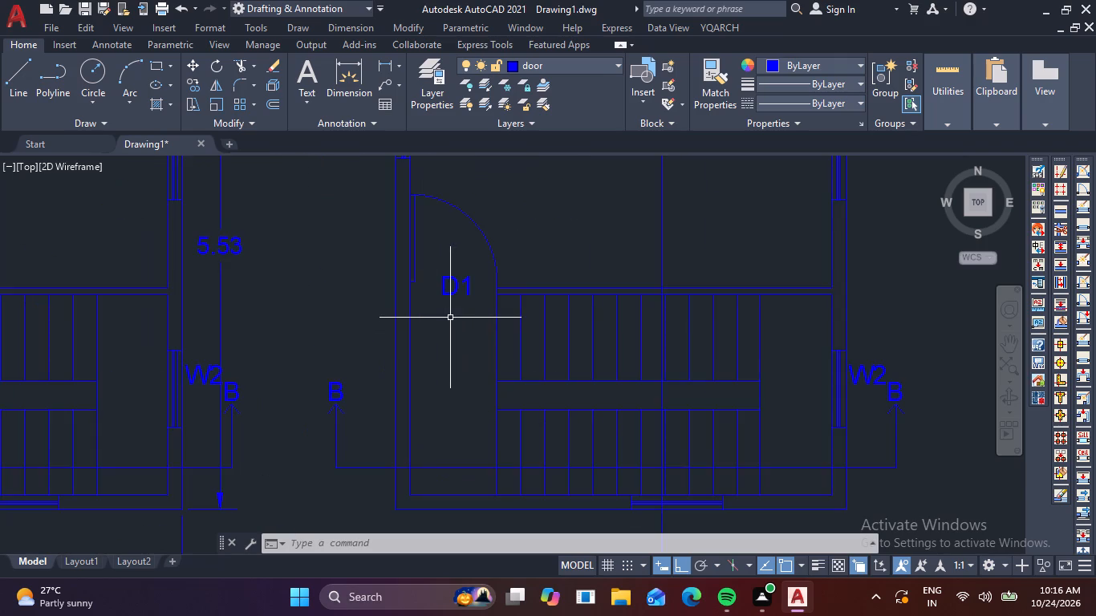
middle_drag(450, 318, 436, 410)
scroll(429, 385, up, 2)
click(450, 403)
click(399, 361)
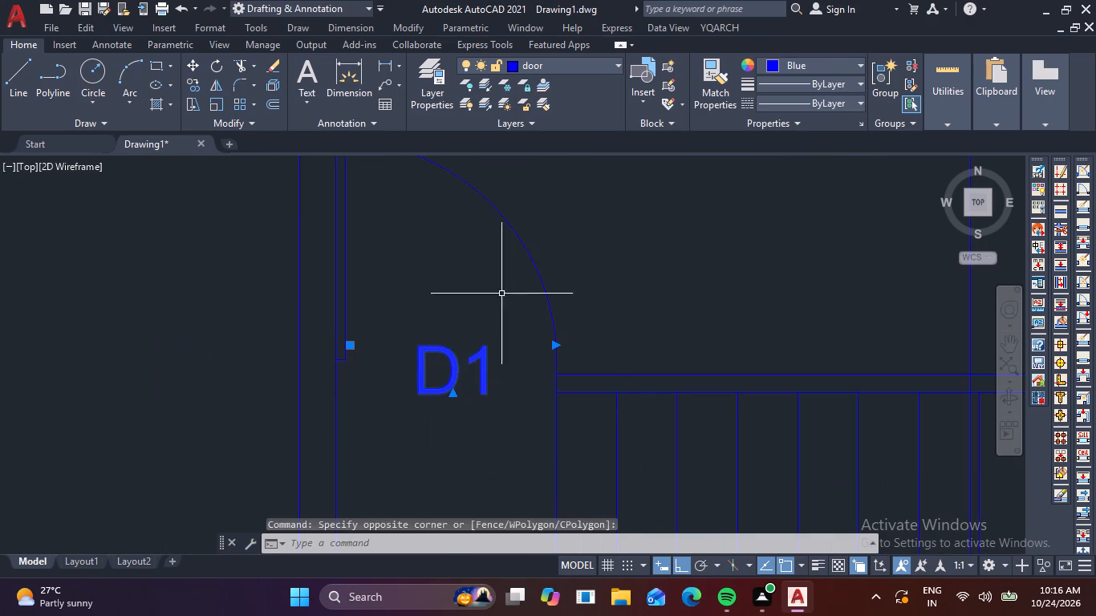
drag(557, 258, 534, 262)
click(478, 285)
key(Delete)
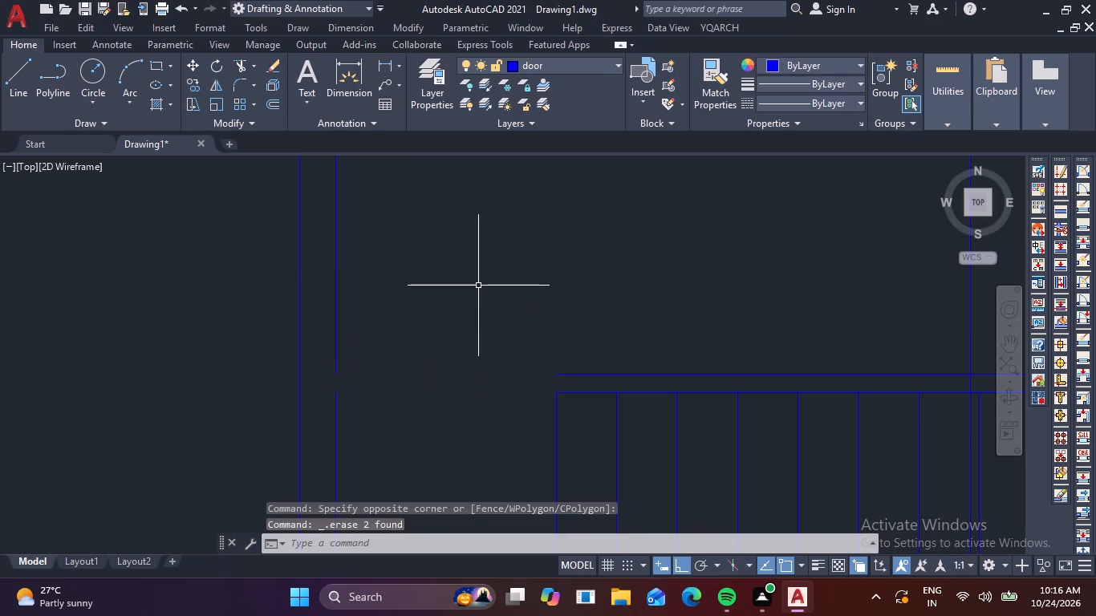
Draw a horizontal line across the former door opening on the first floor plan, from the staircase's top corner to the side wall.
text(L)
key(space)
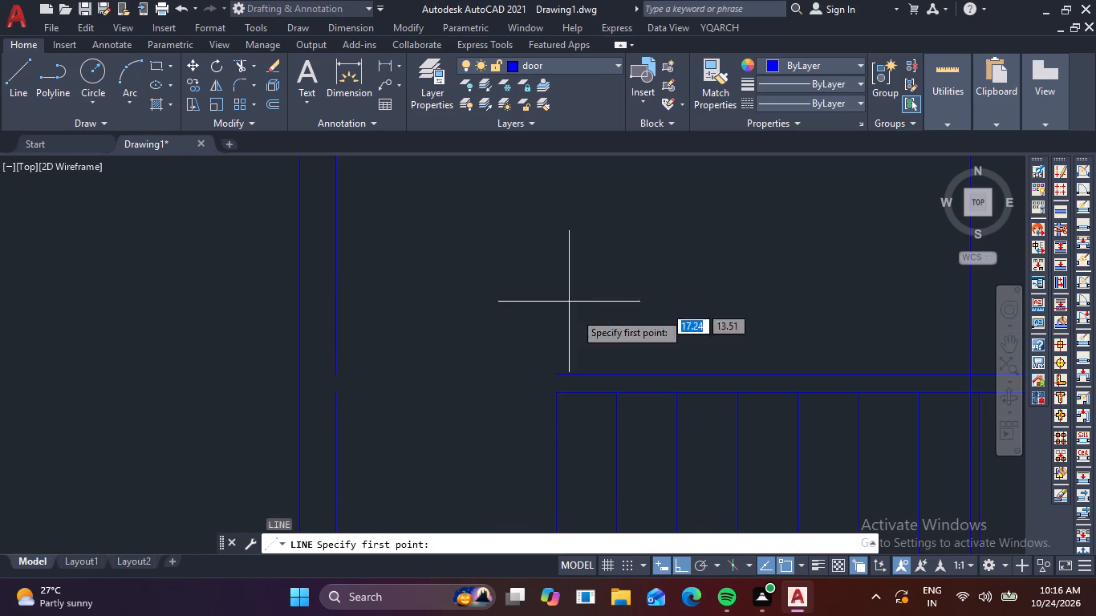
click(558, 391)
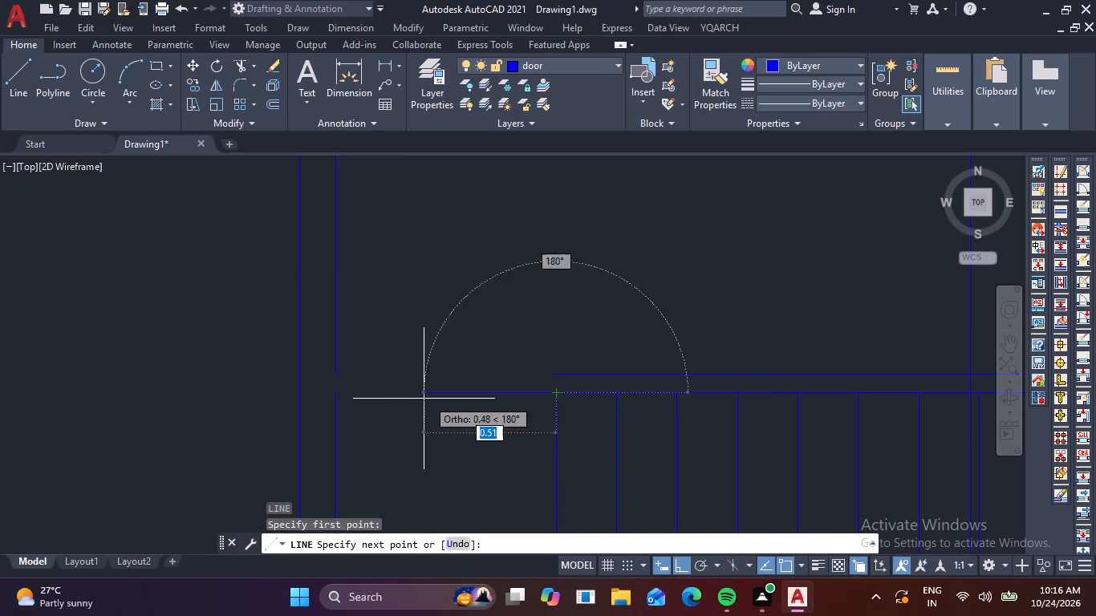
click(331, 397)
key(Escape)
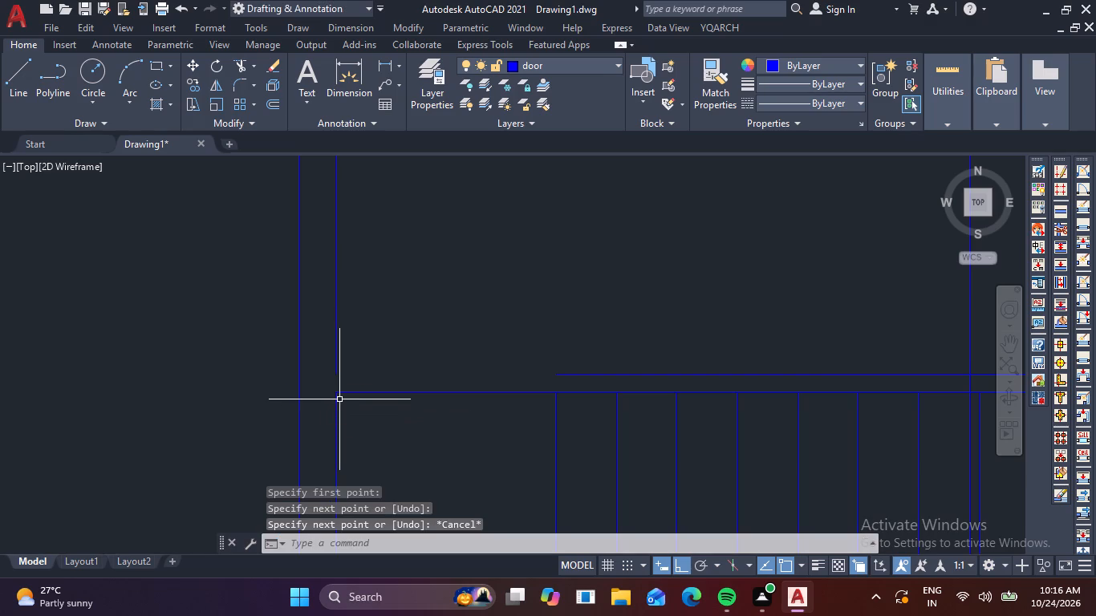
Cap the open end of the hall-staircase partition on the first floor plan with a short vertical line.
key(space)
scroll(511, 360, up, 3)
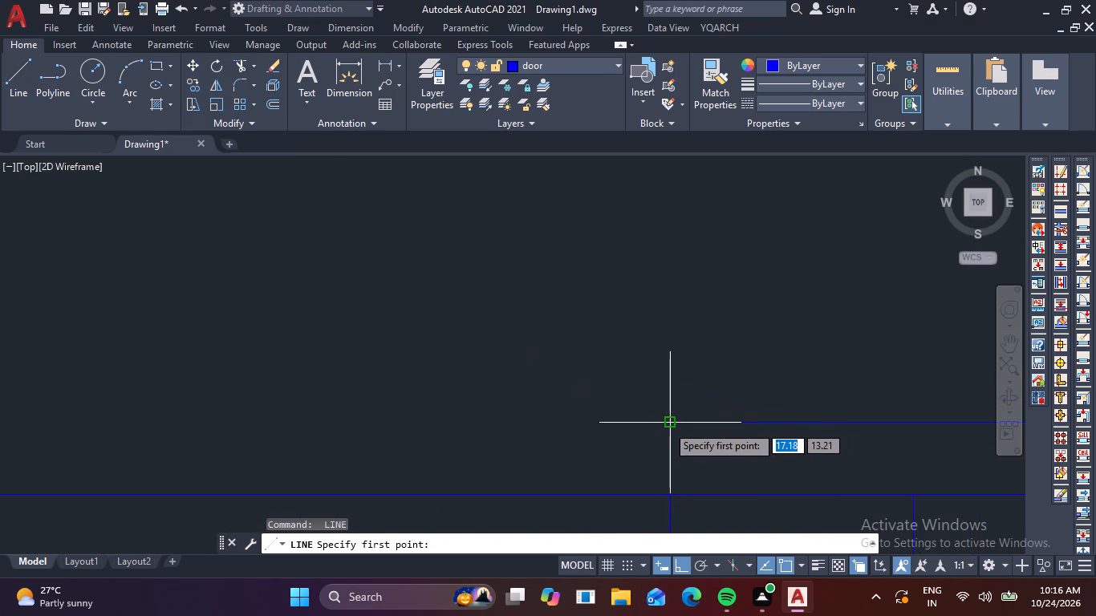
click(666, 425)
click(675, 495)
key(space)
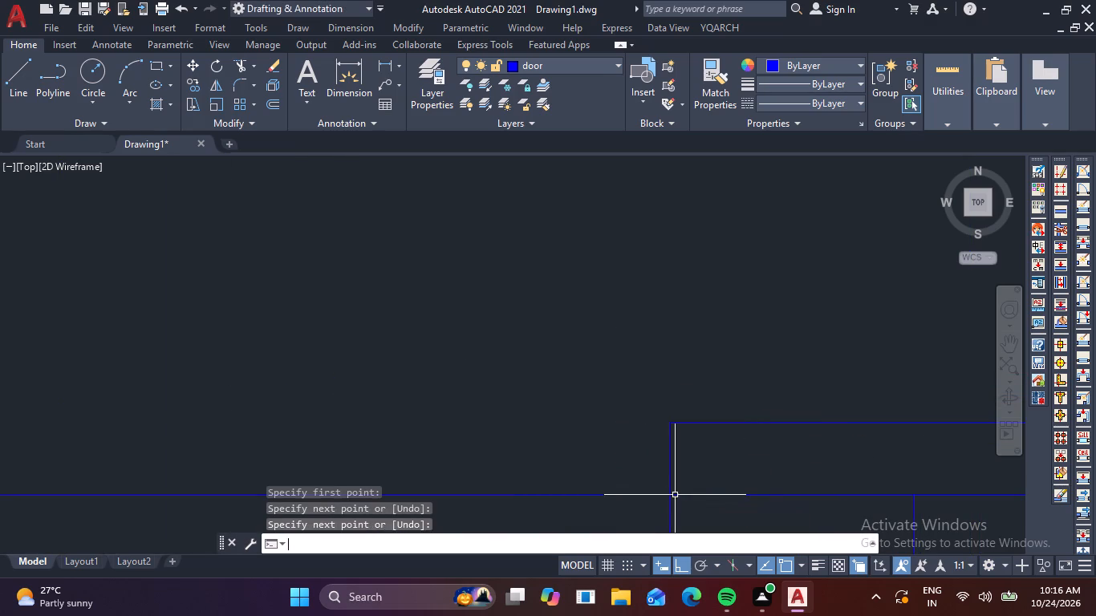
Close the gap in the side wall's inner face beside the first floor staircase with a short vertical line.
scroll(675, 495, down, 3)
middle_drag(564, 478, 616, 417)
scroll(506, 437, up, 3)
middle_drag(555, 379, 558, 376)
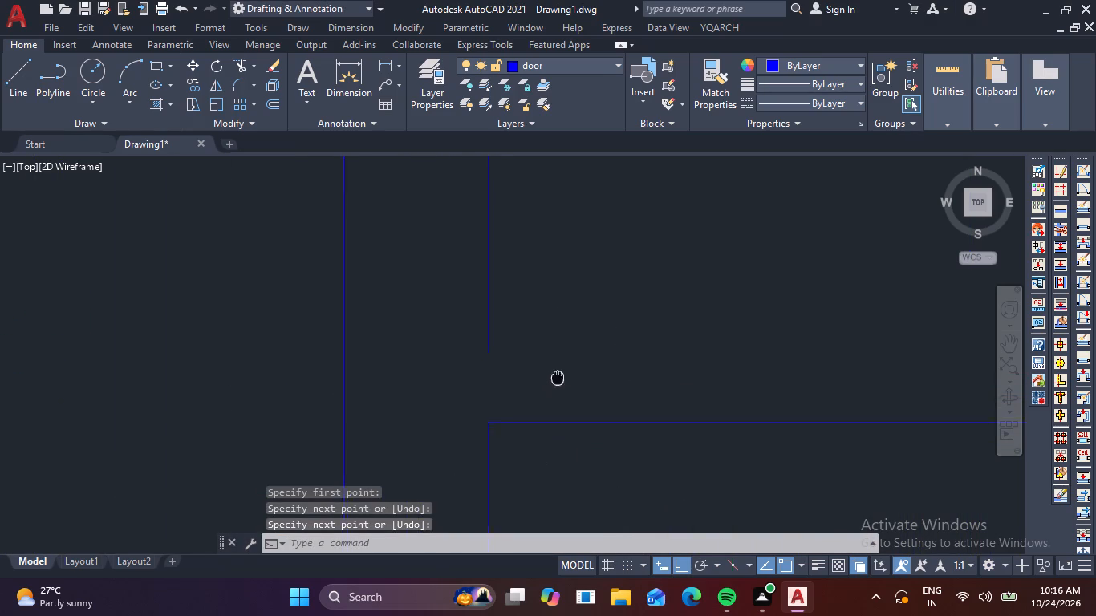
middle_drag(558, 376, 569, 278)
key(space)
click(501, 255)
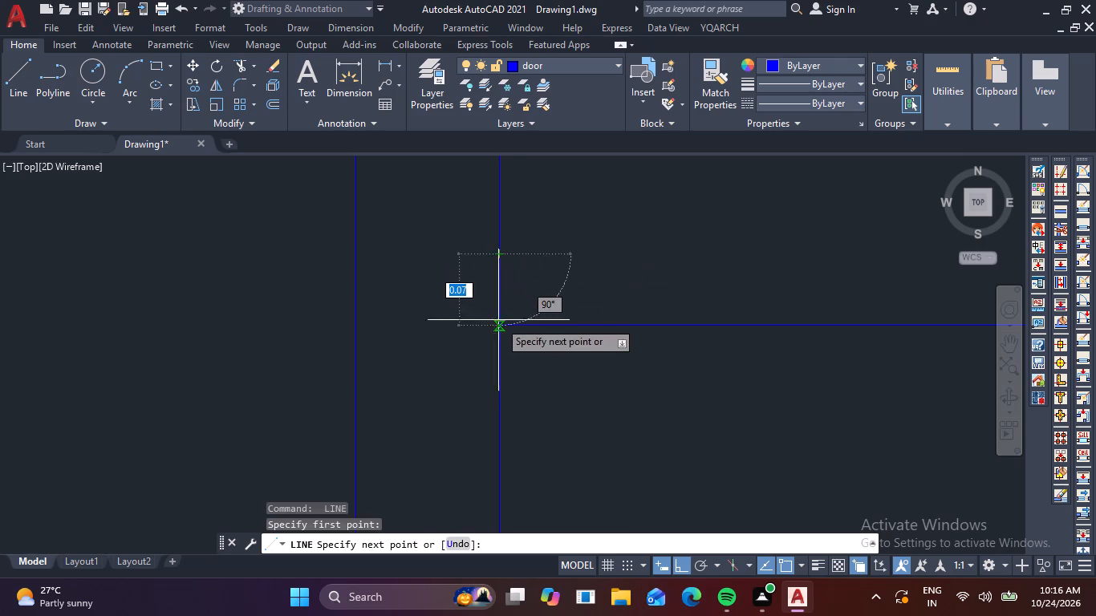
click(501, 326)
key(space)
Delete the door and its D1 label between the hall and the staircase on the ground floor plan.
scroll(501, 326, down, 3)
scroll(551, 377, down, 4)
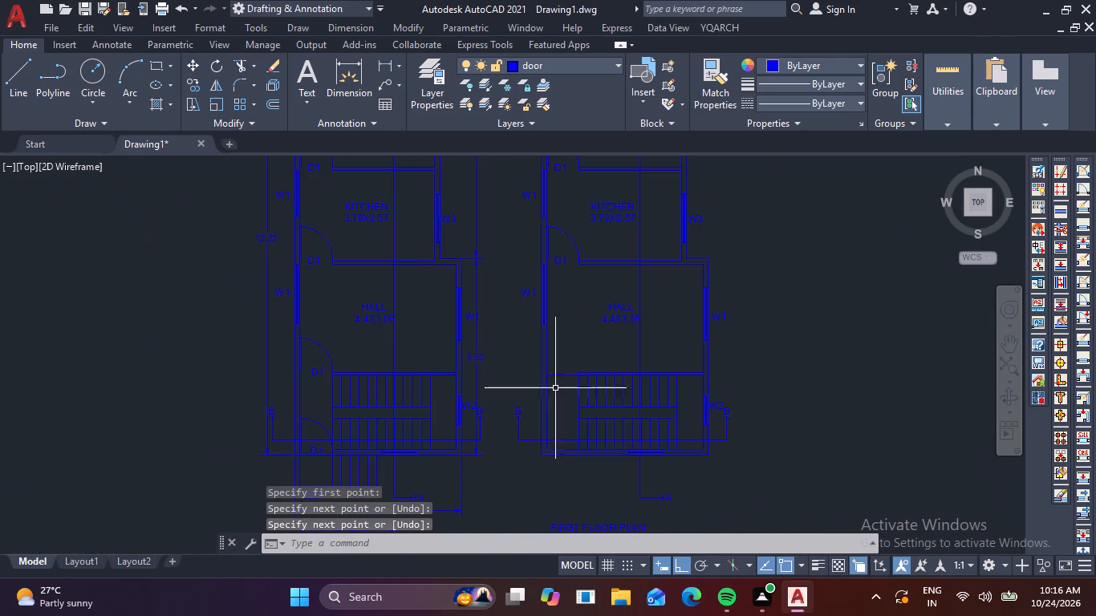
scroll(342, 391, up, 3)
middle_drag(226, 363, 334, 428)
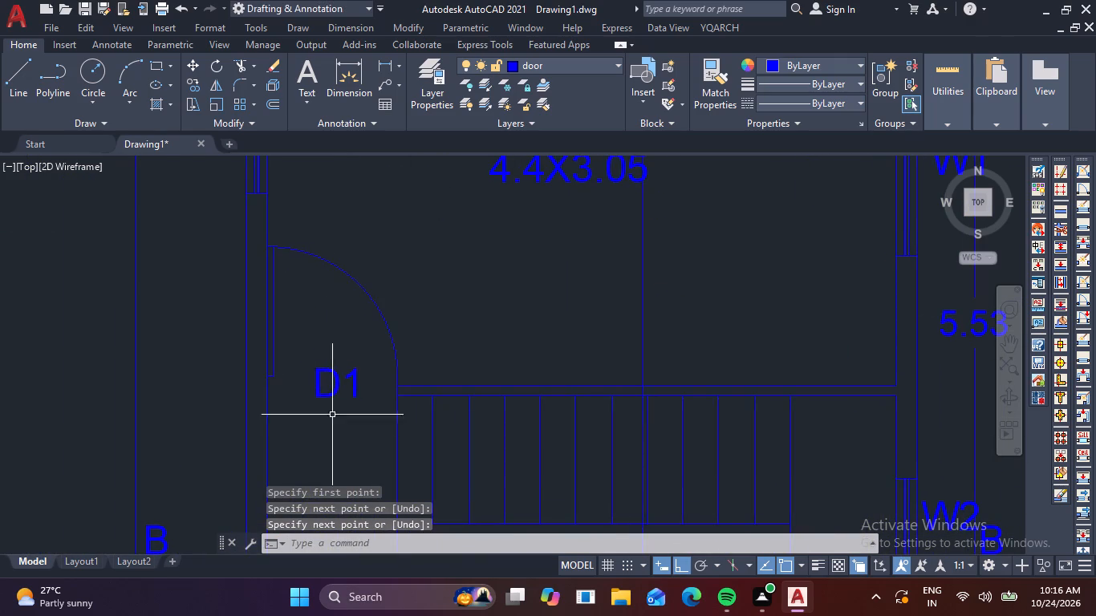
click(346, 391)
click(304, 361)
drag(384, 272, 371, 278)
click(331, 299)
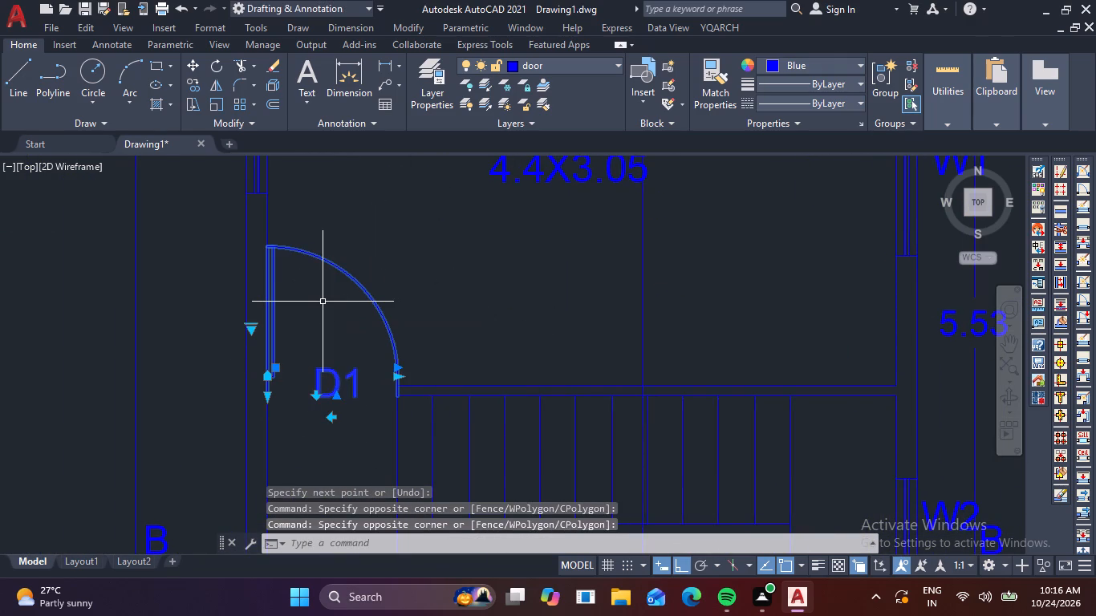
key(Delete)
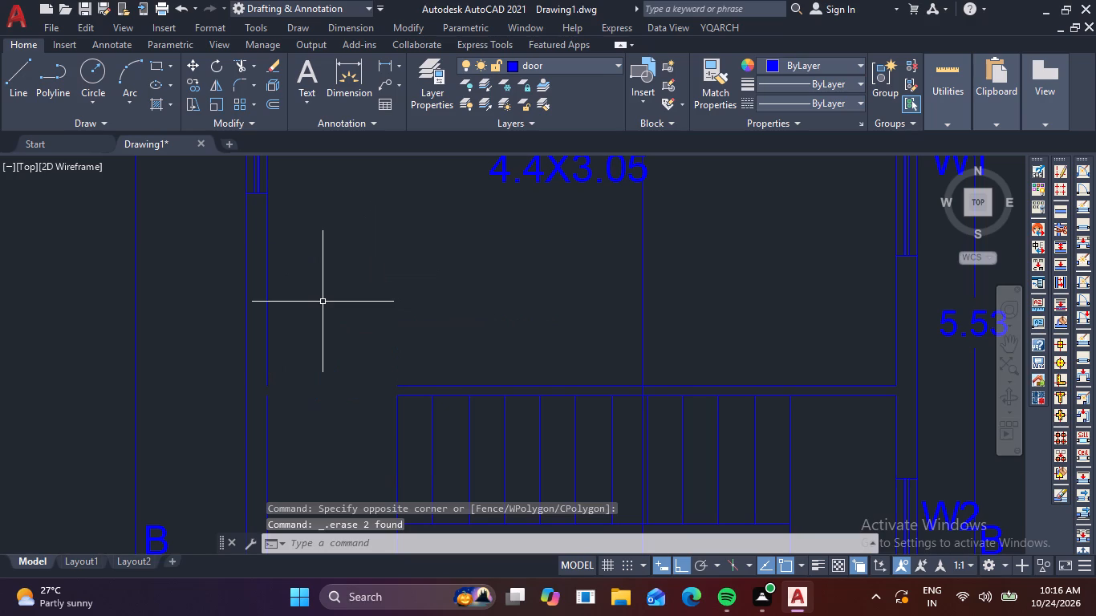
Cap the open end of the hall-staircase partition on the ground floor plan with a short vertical line.
text(L)
key(space)
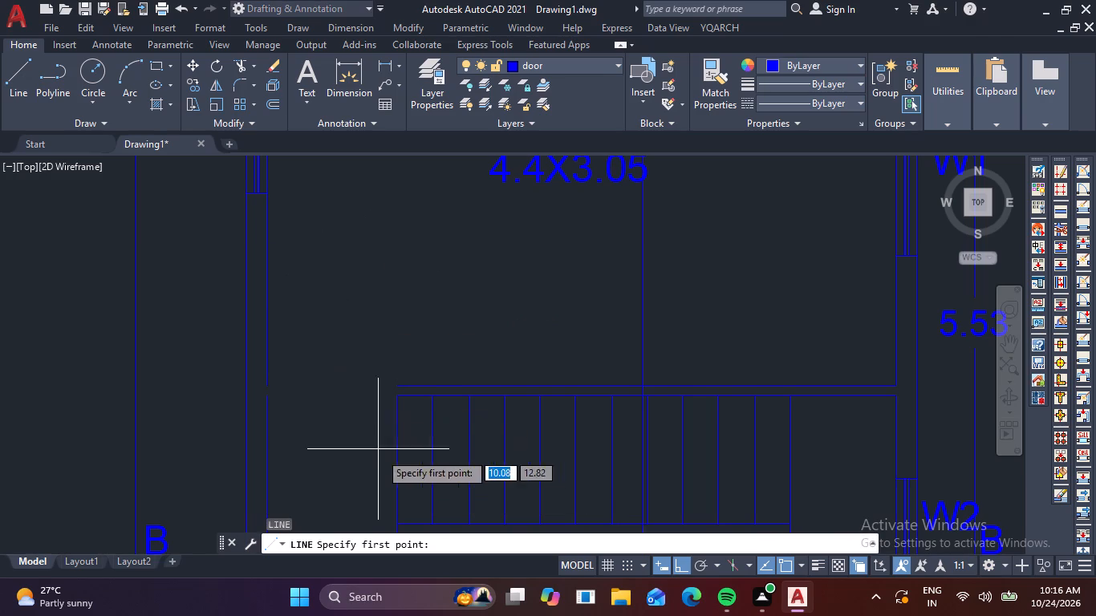
scroll(392, 444, up, 2)
click(396, 327)
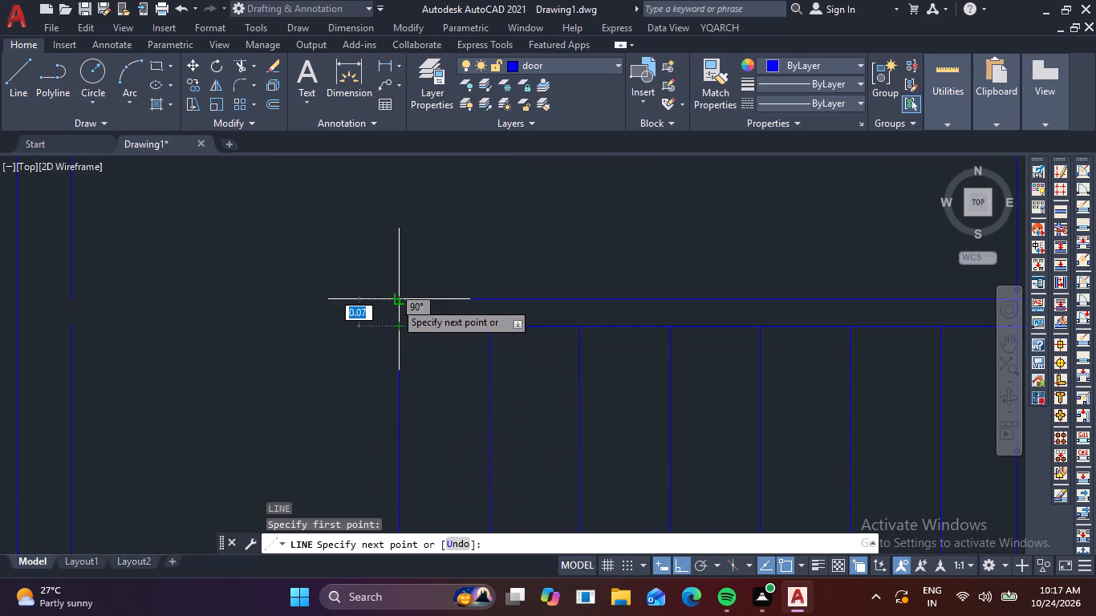
click(397, 299)
key(space)
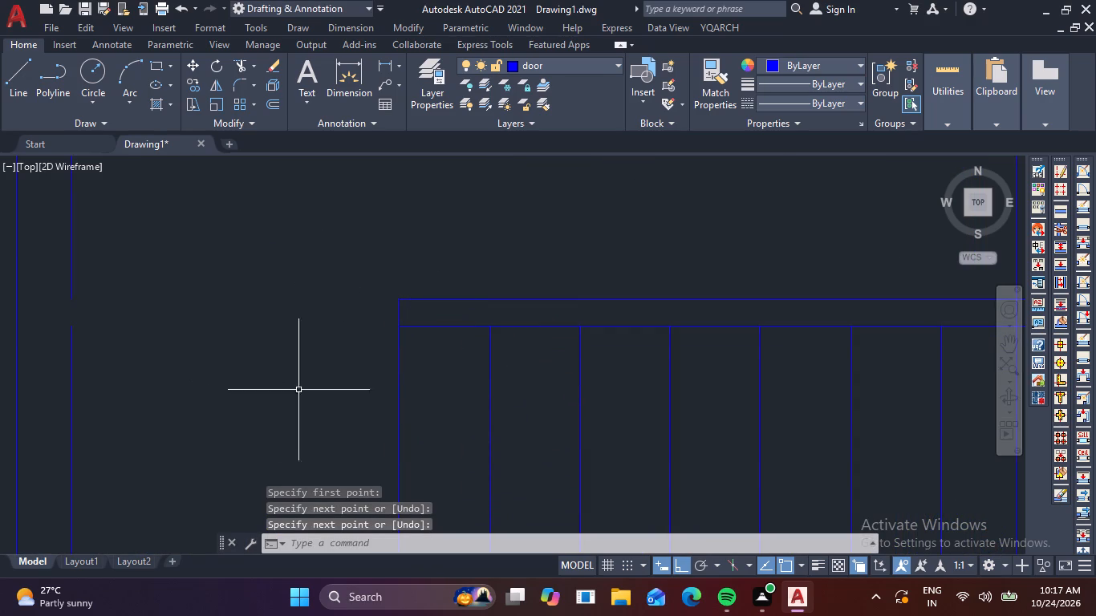
Close the gap in the side wall's inner face beside the ground floor staircase with a short vertical line.
middle_drag(355, 404, 468, 430)
key(space)
scroll(204, 367, up, 1)
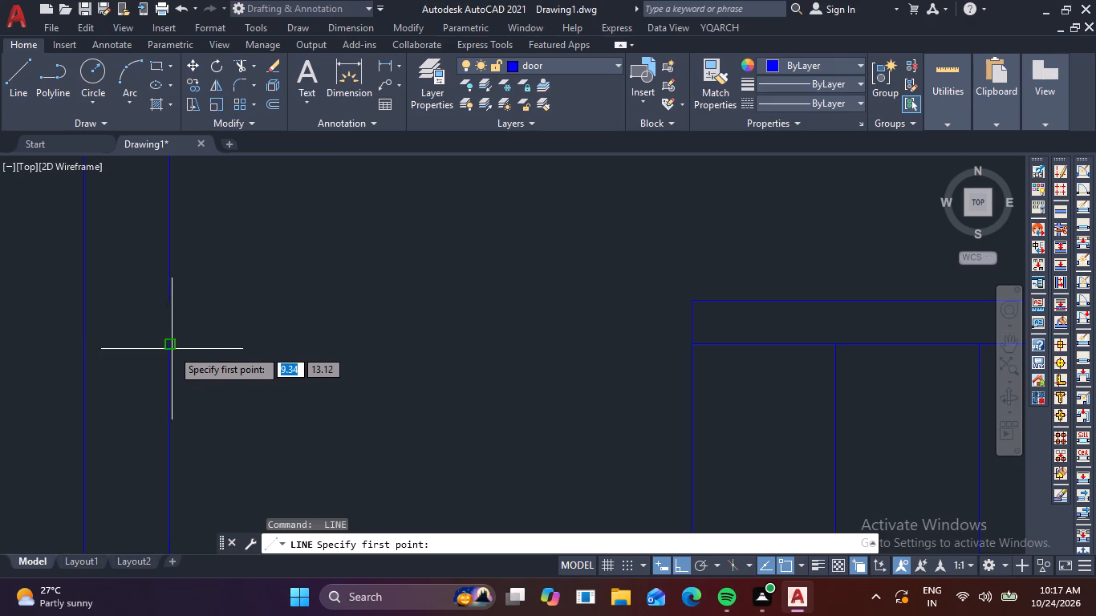
click(172, 349)
click(171, 293)
key(space)
Draw a horizontal line across the former door opening on the ground floor plan, from the staircase's top corner to the side wall.
key(space)
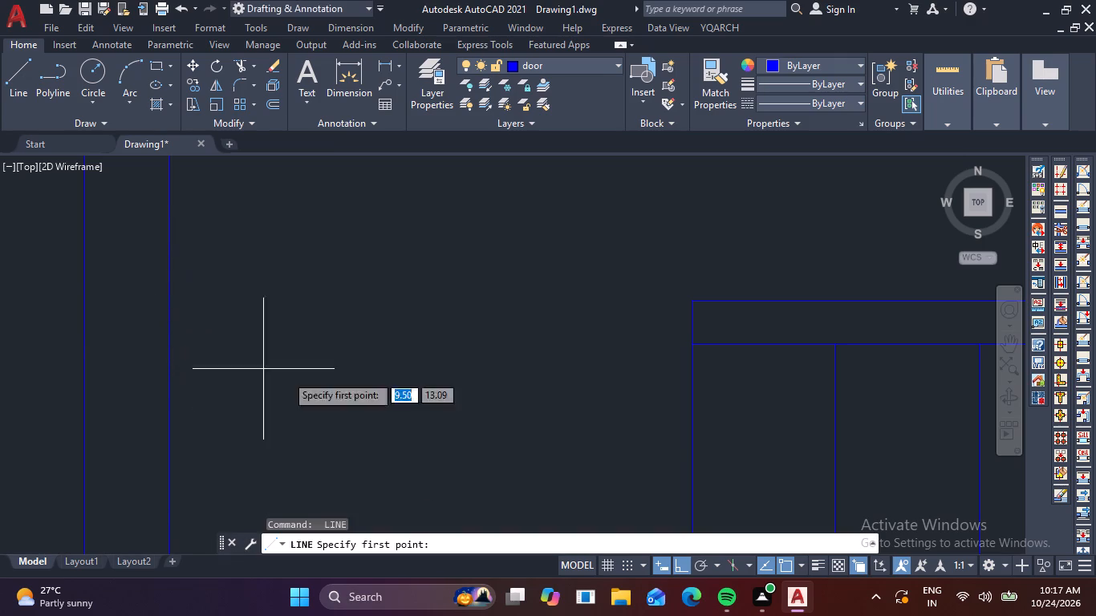
click(691, 346)
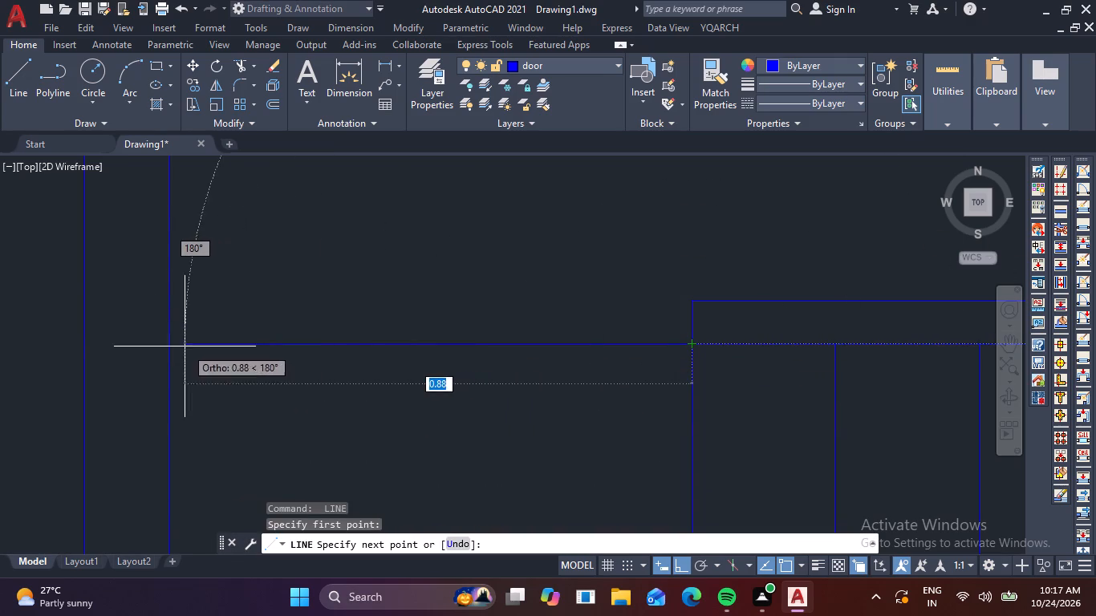
click(172, 340)
key(space)
Draw a horizontal line about 5 m long in the empty space above the ground floor plan.
scroll(255, 342, down, 4)
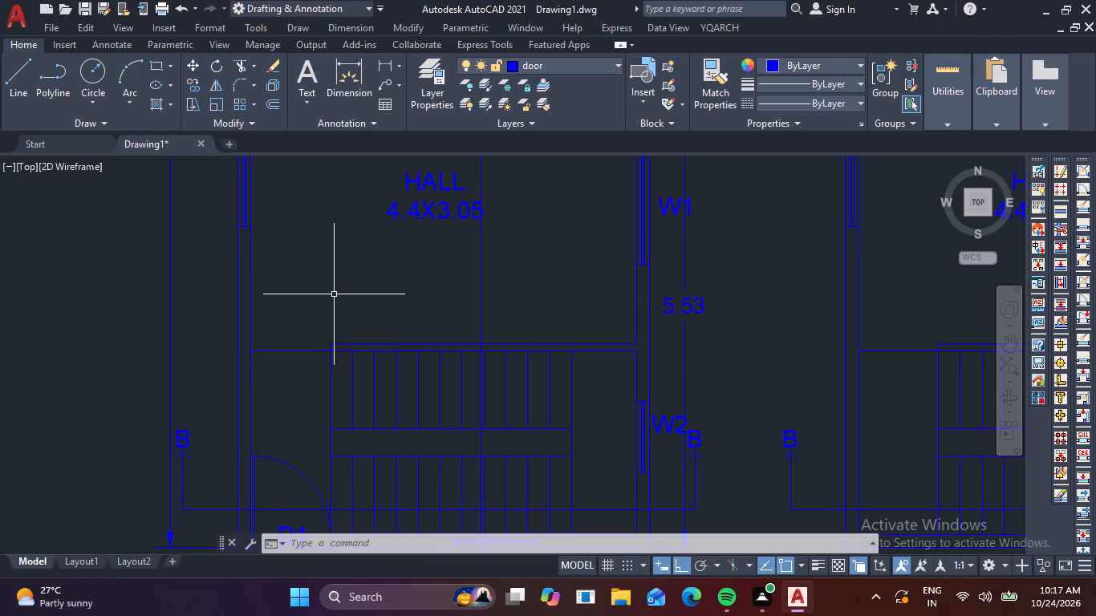
scroll(332, 294, down, 1)
middle_drag(356, 298, 388, 492)
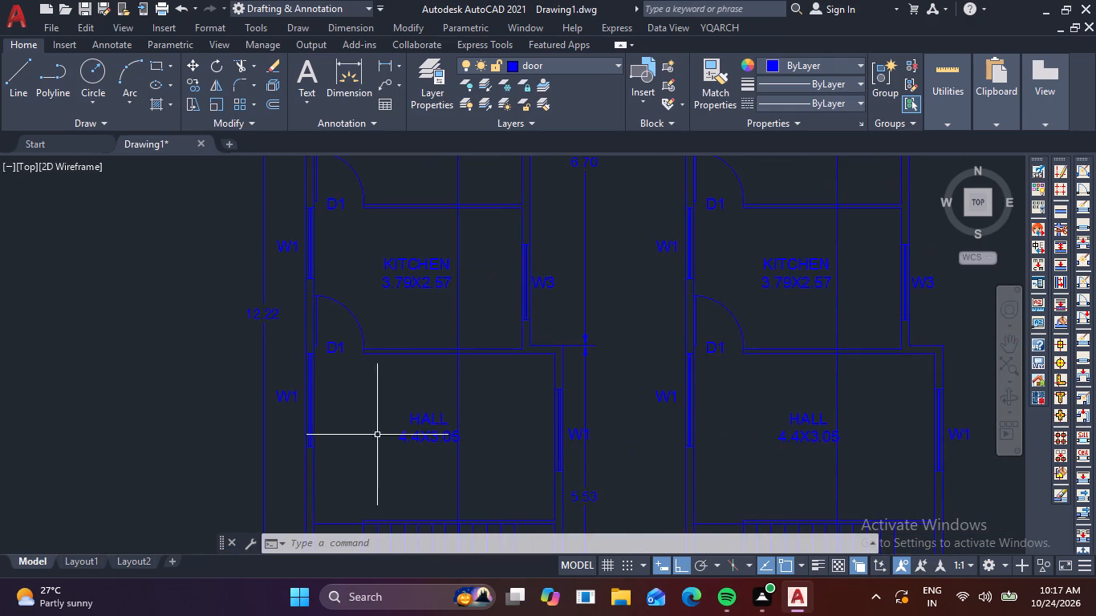
scroll(379, 330, down, 1)
middle_drag(373, 310, 389, 569)
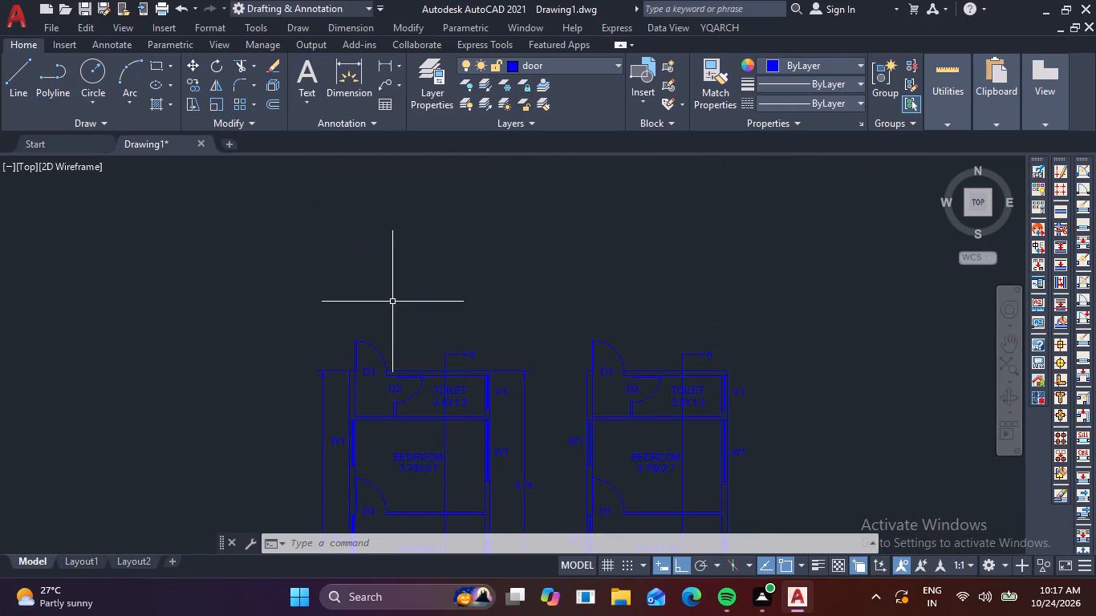
key(Escape)
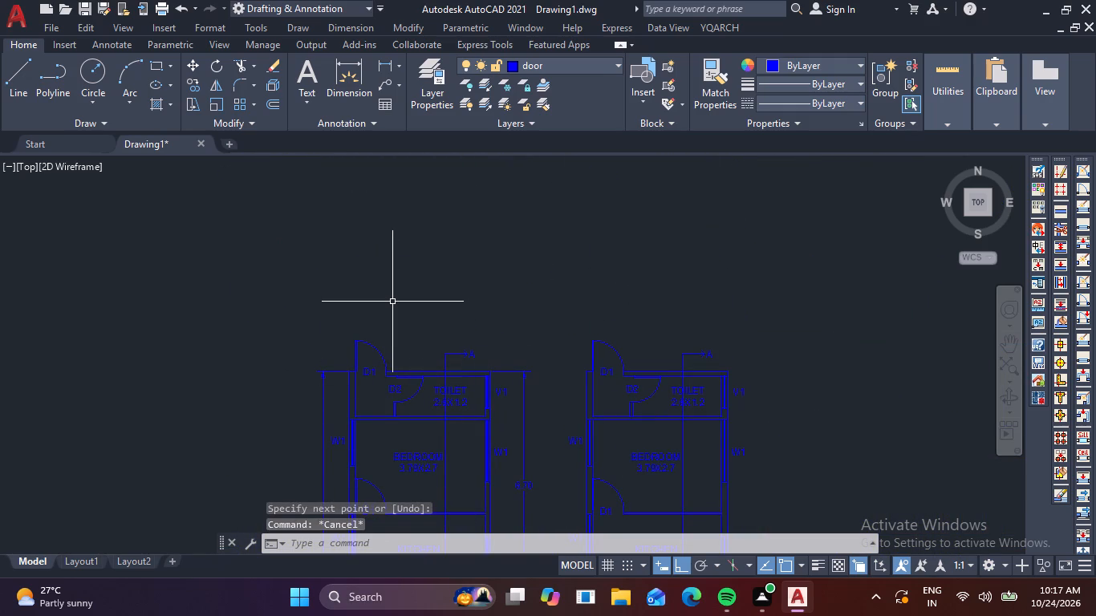
key(l)
key(space)
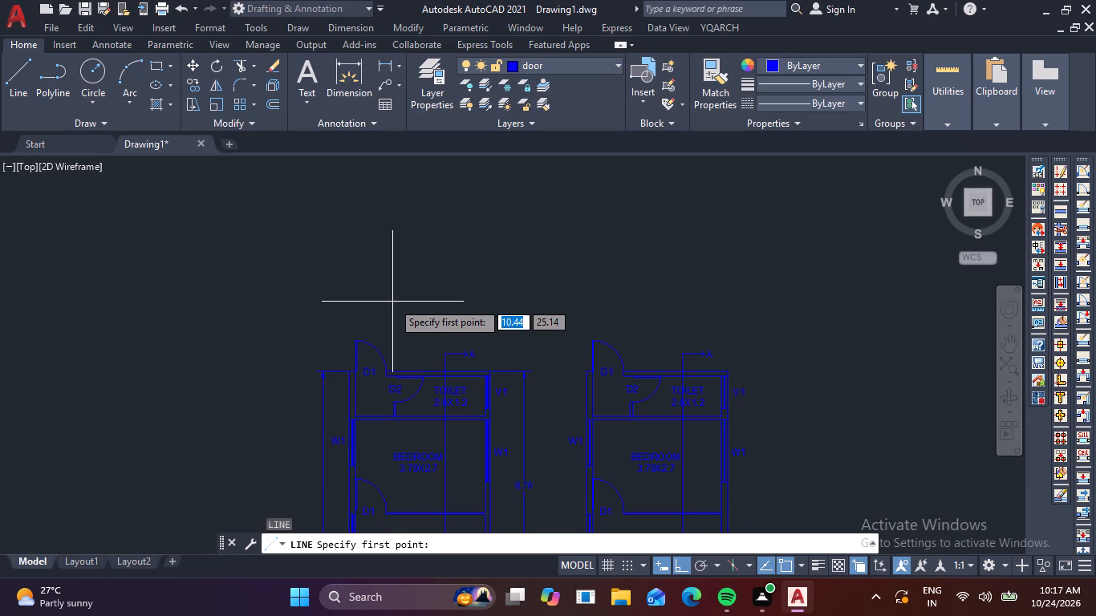
scroll(347, 325, up, 1)
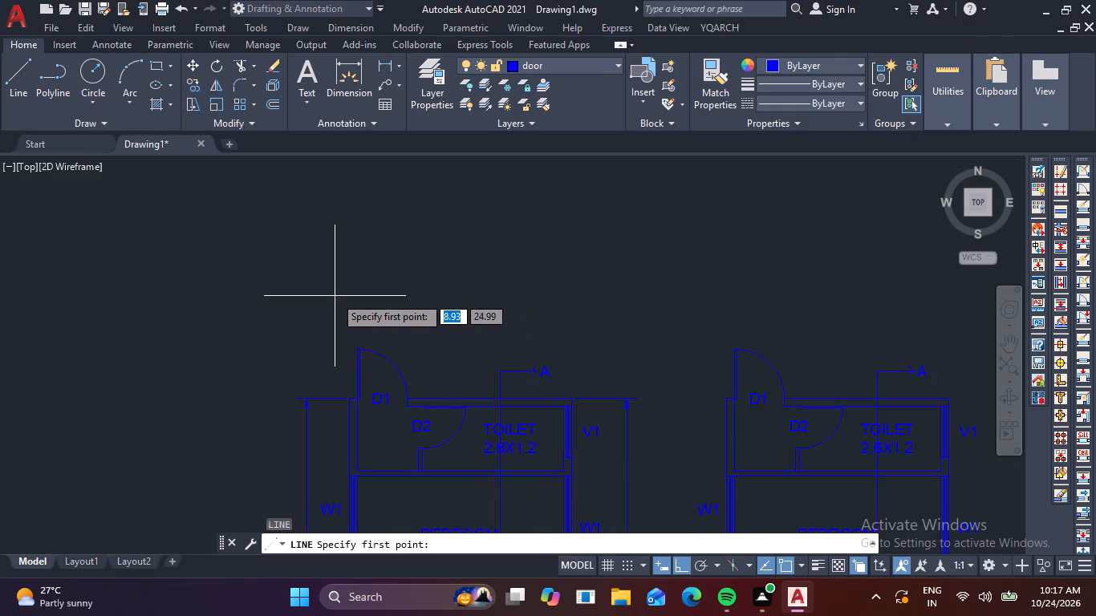
click(335, 296)
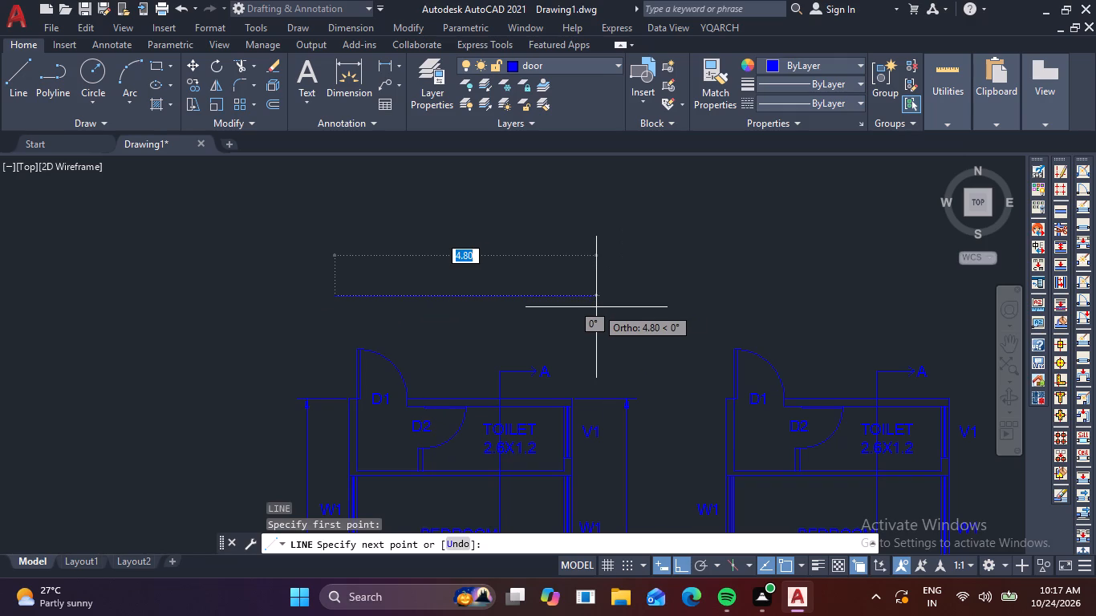
click(605, 304)
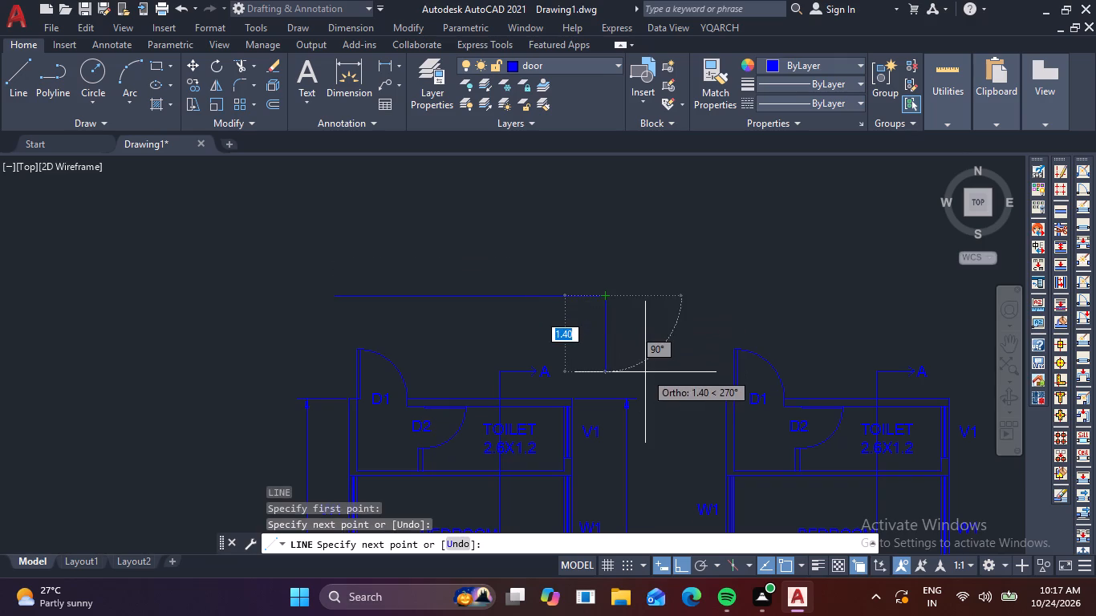
key(Escape)
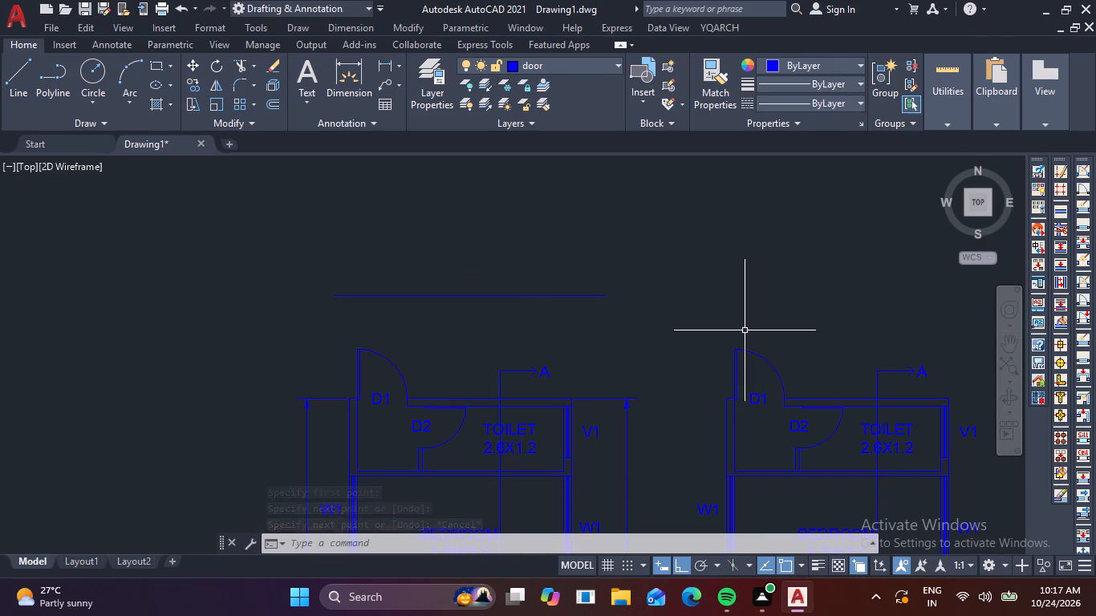
key(Escape)
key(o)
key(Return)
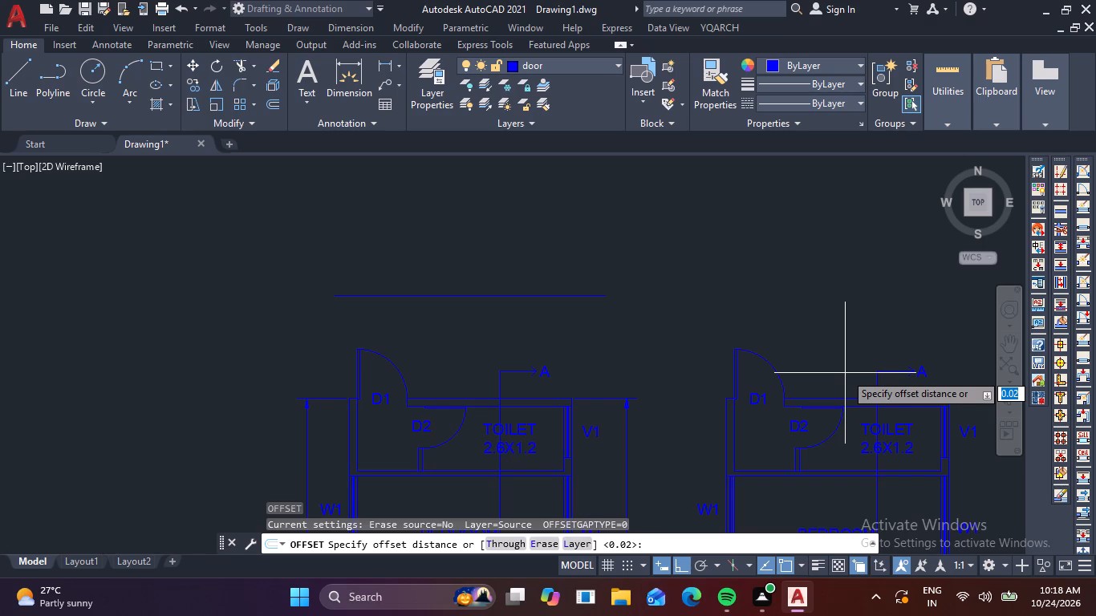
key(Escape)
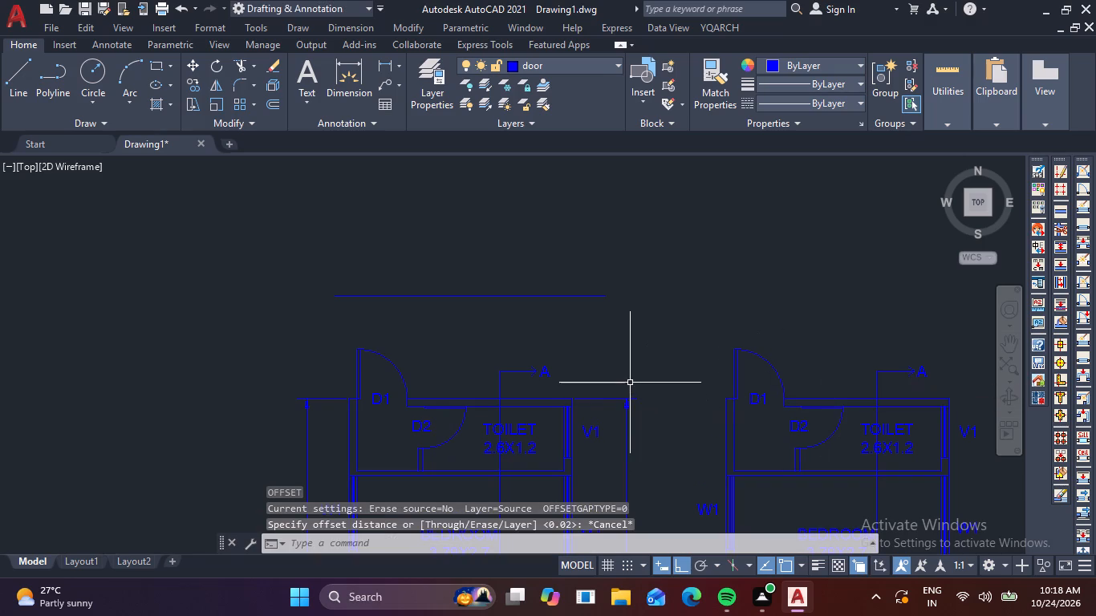
Offset the new horizontal line above the ground floor plan upward by 0.9 m.
key(o)
key(Return)
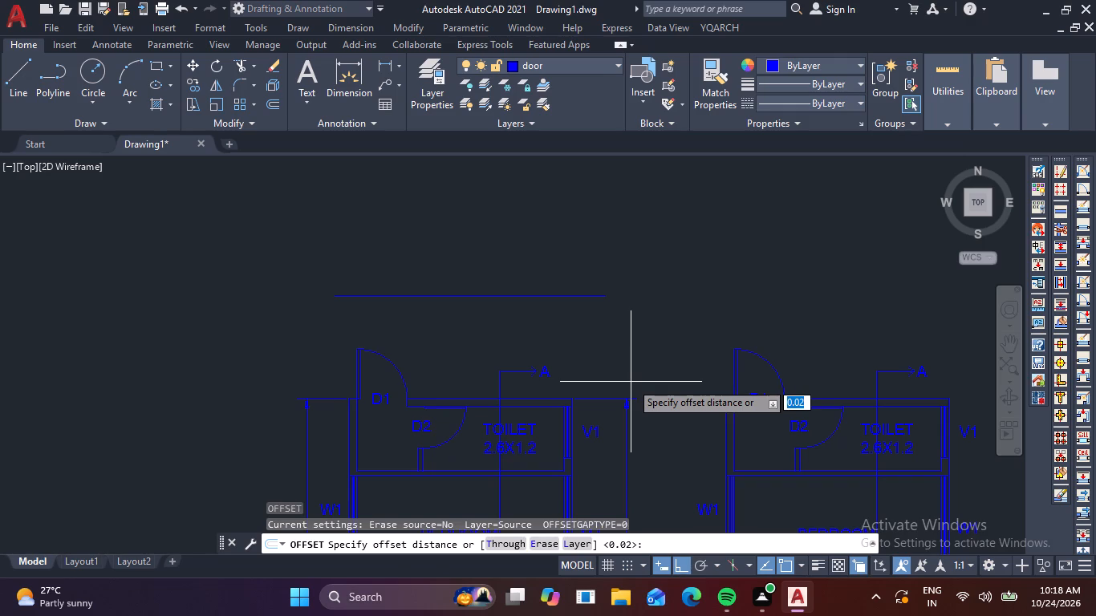
key(0)
key(period)
key(9)
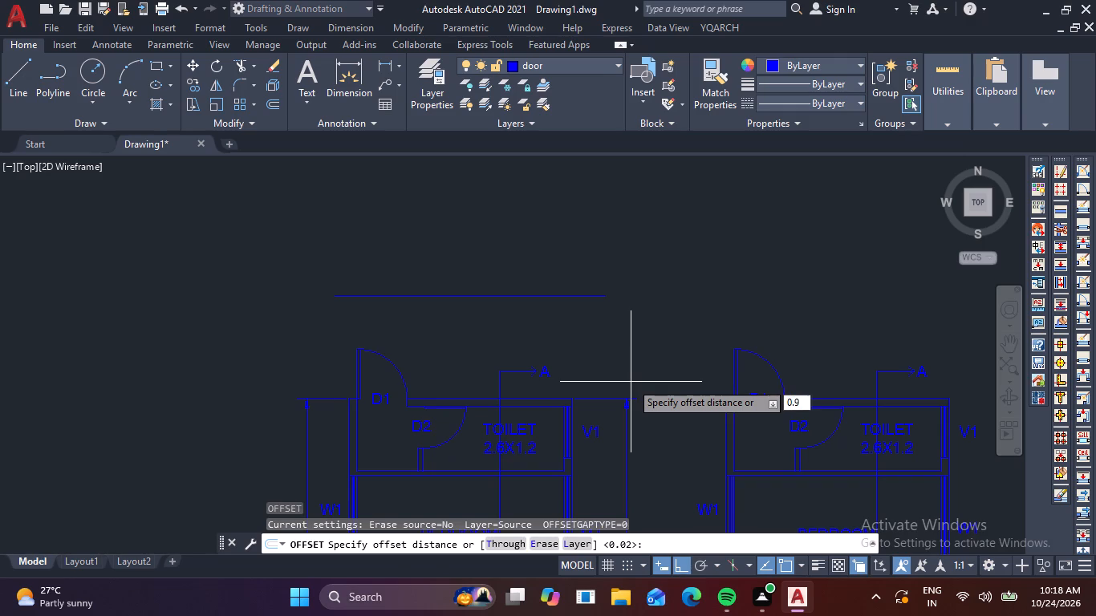
key(Return)
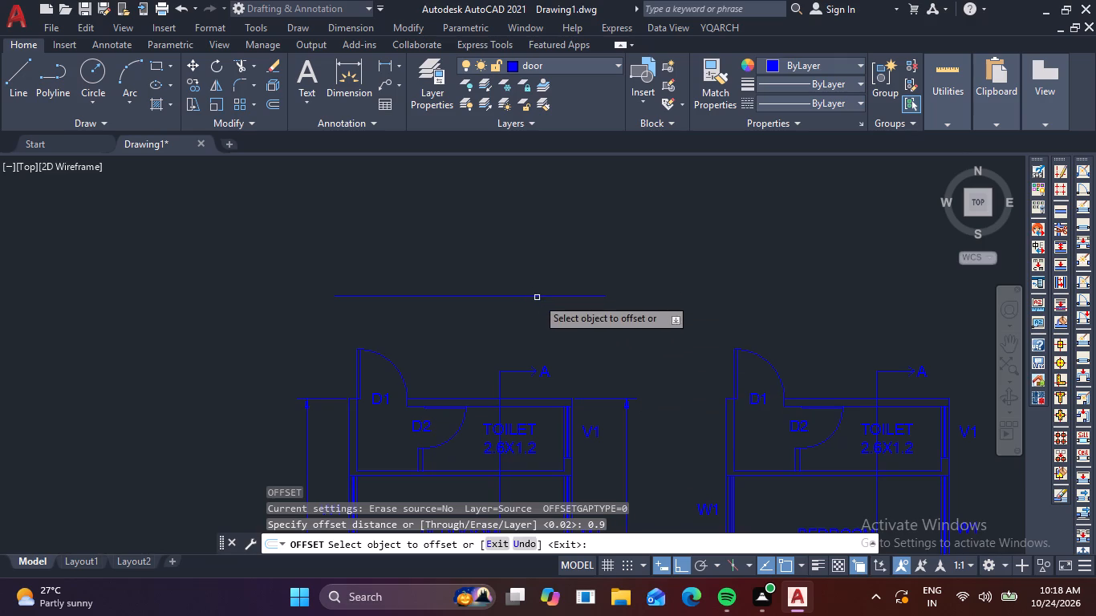
click(537, 298)
click(549, 260)
middle_drag(555, 278, 288, 367)
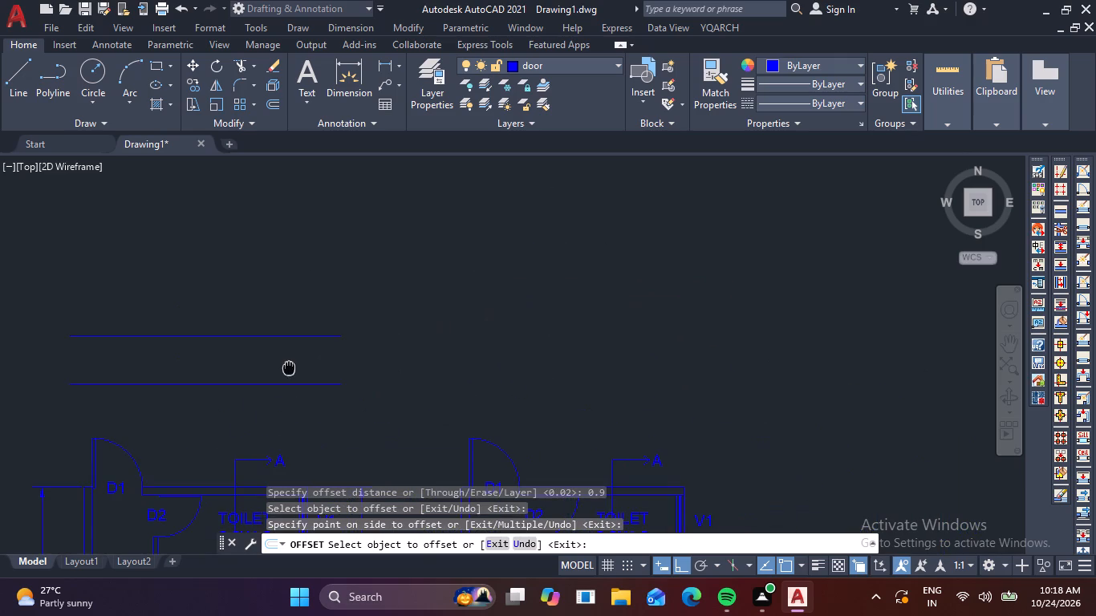
middle_drag(288, 367, 288, 367)
key(Escape)
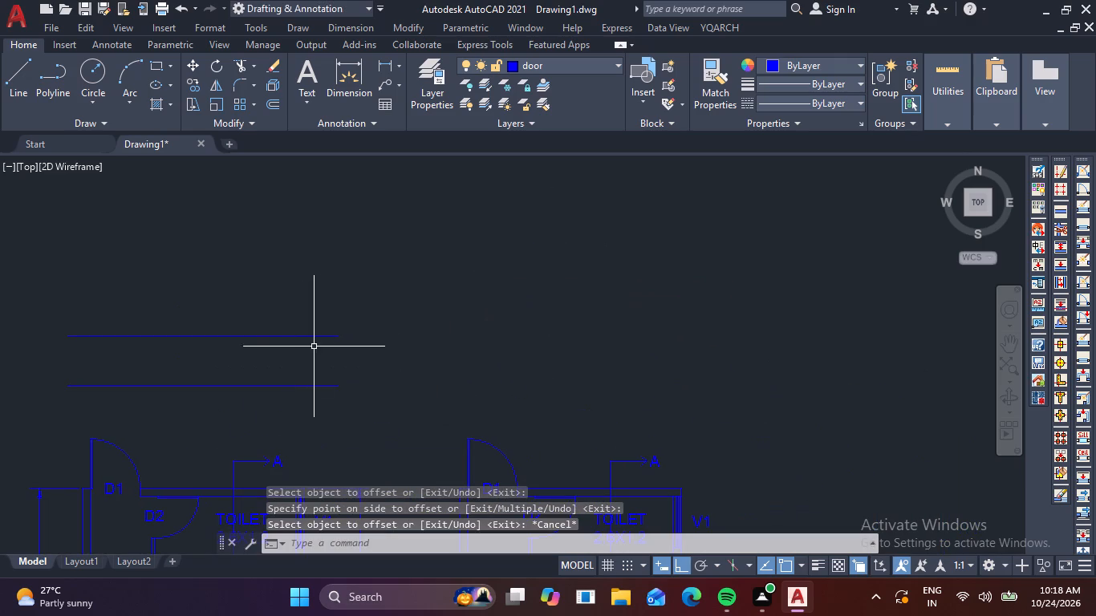
scroll(359, 367, down, 1)
middle_drag(367, 372, 468, 413)
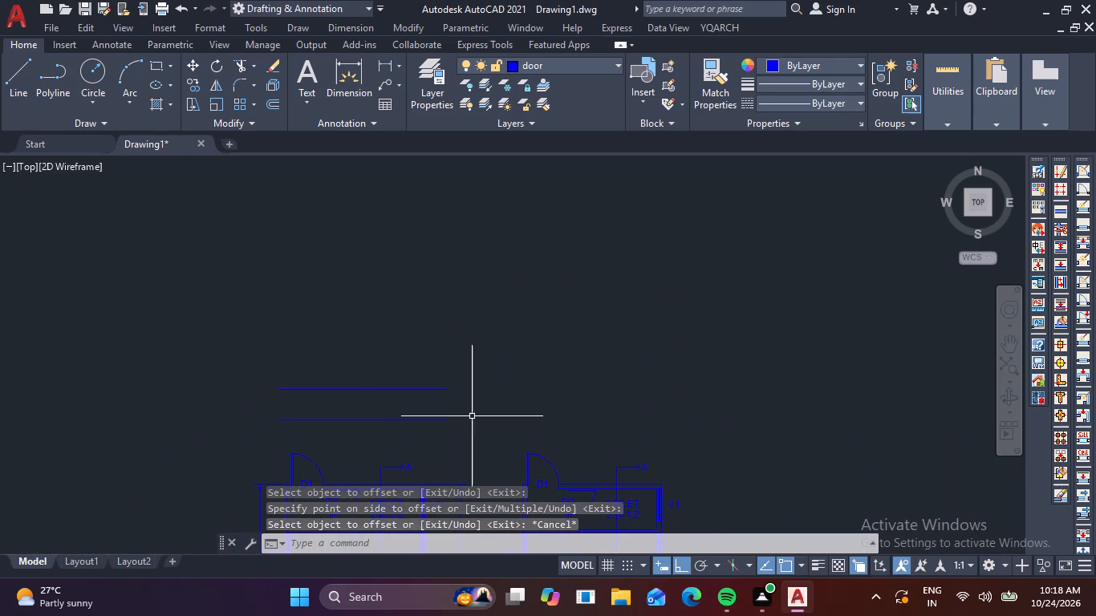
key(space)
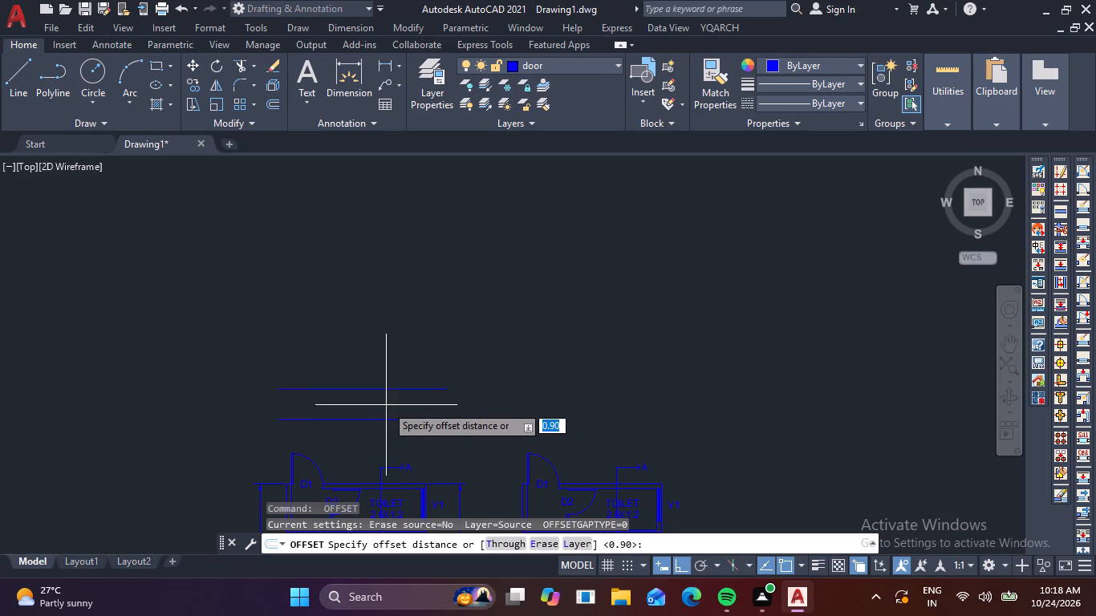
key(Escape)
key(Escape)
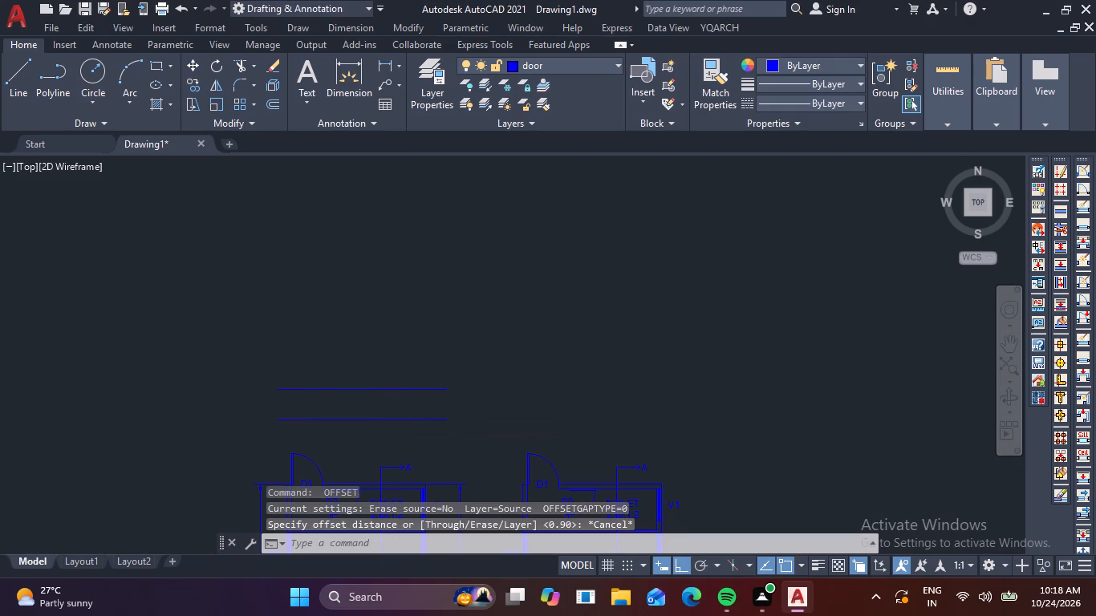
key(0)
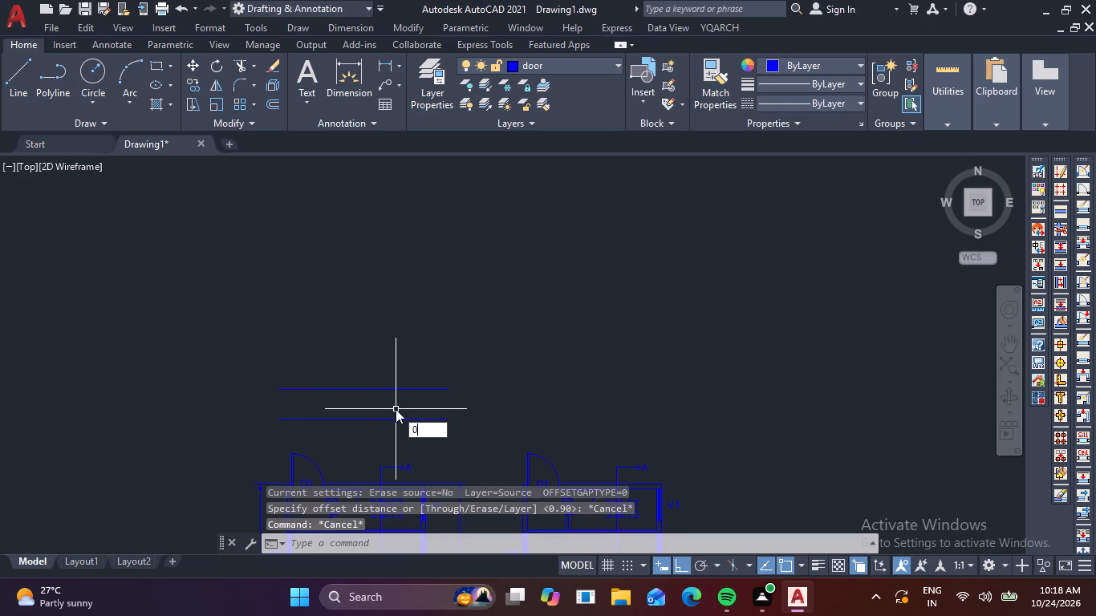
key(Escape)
Offset the upper of the two horizontal lines above the ground floor plan upward by 3.2 m.
key(o)
key(Return)
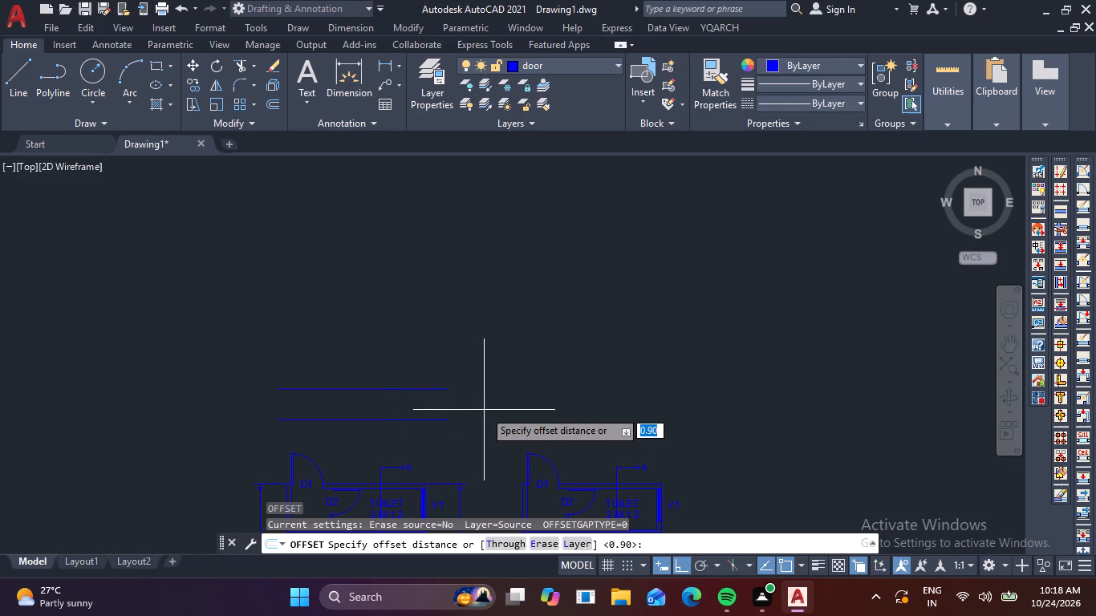
key(3)
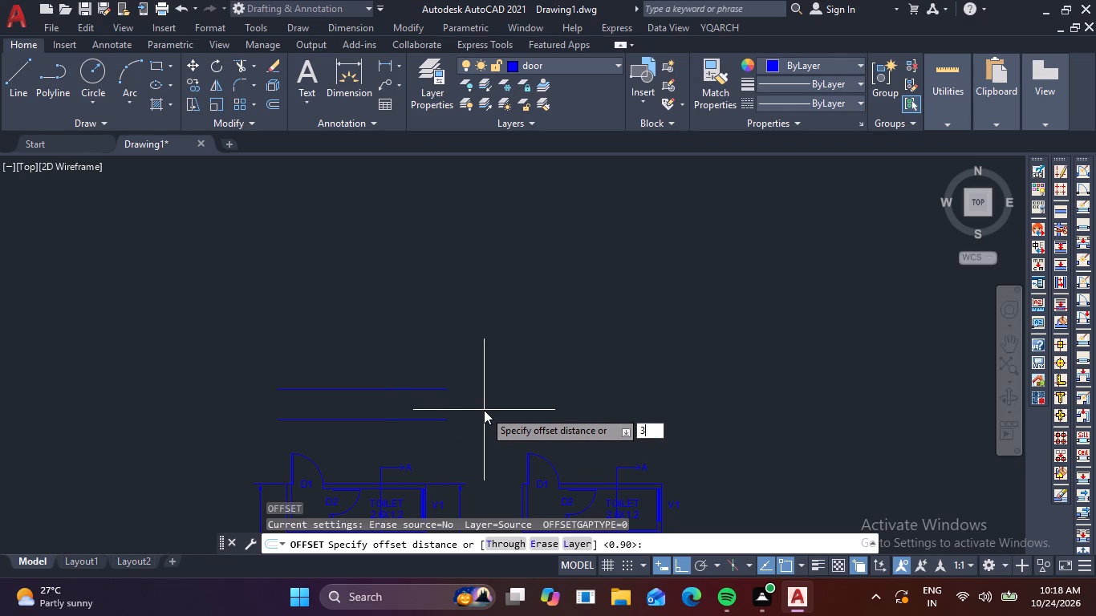
key(period)
key(2)
key(Return)
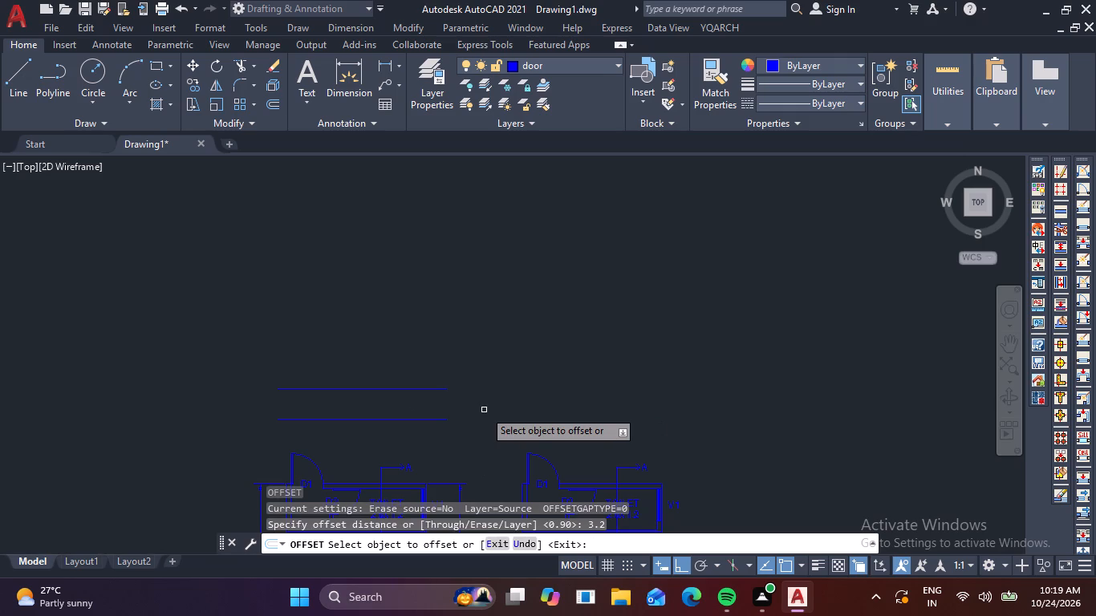
click(416, 387)
click(441, 311)
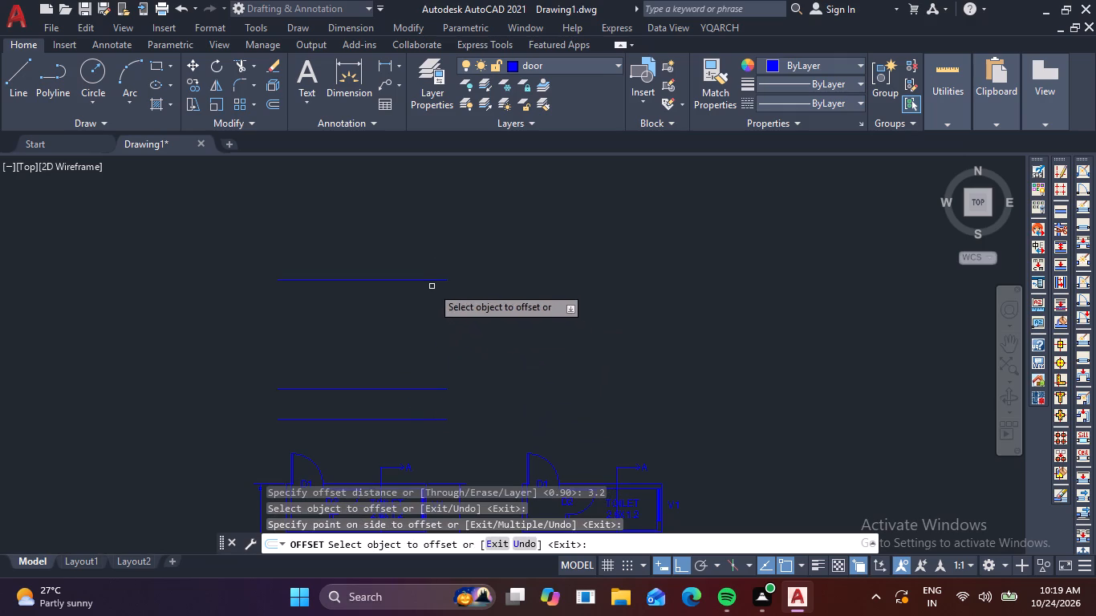
Offset the new topmost horizontal line upward by the same 3.2 m distance.
click(424, 282)
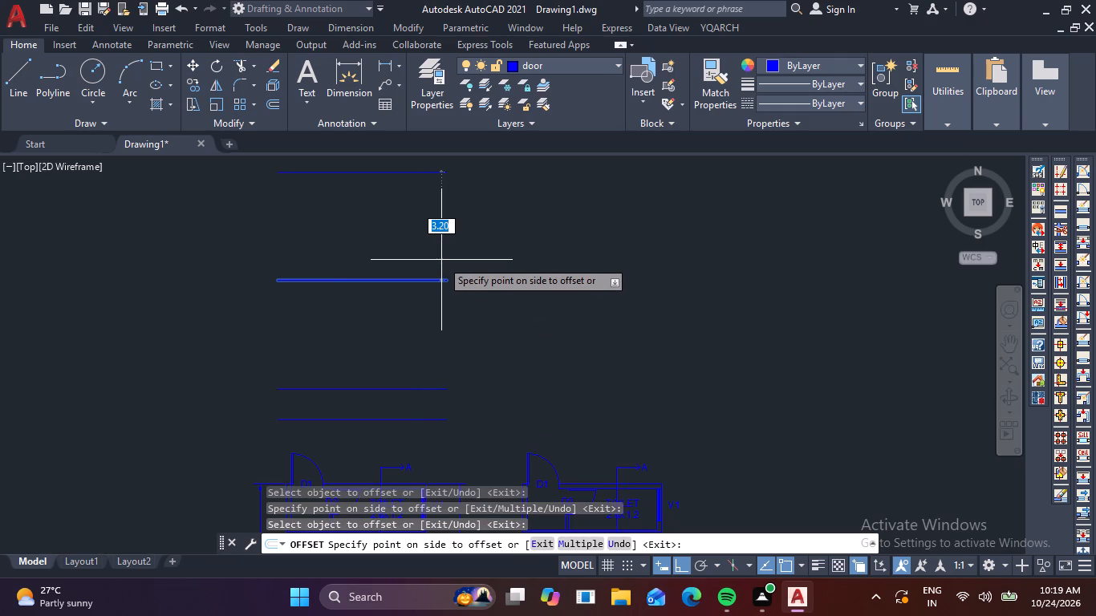
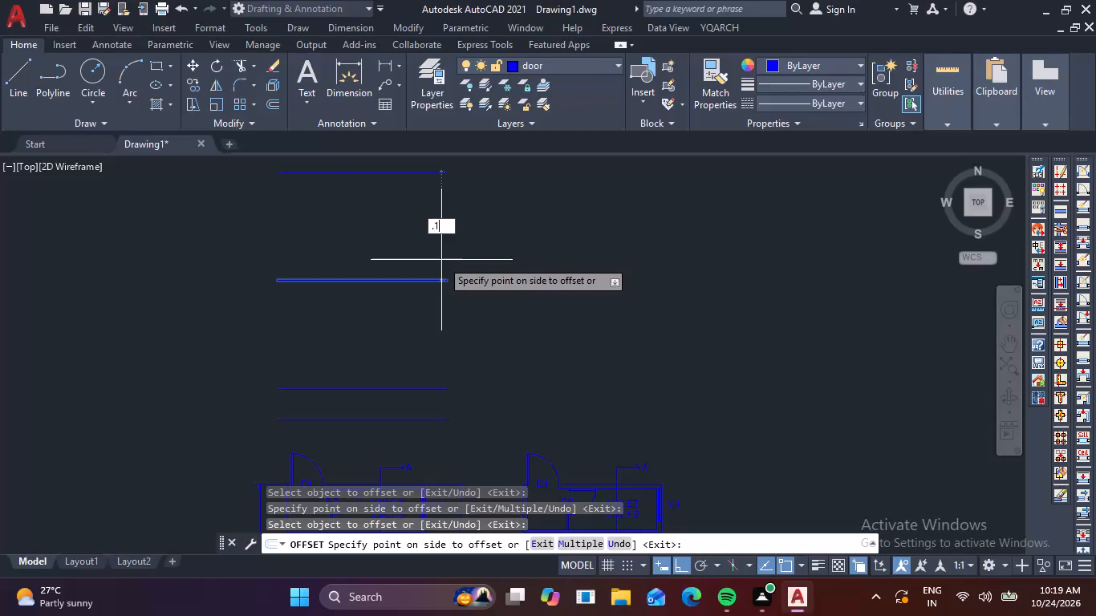
Offset the upper horizontal line 0.15 upward to form the slab thickness.
key(Return)
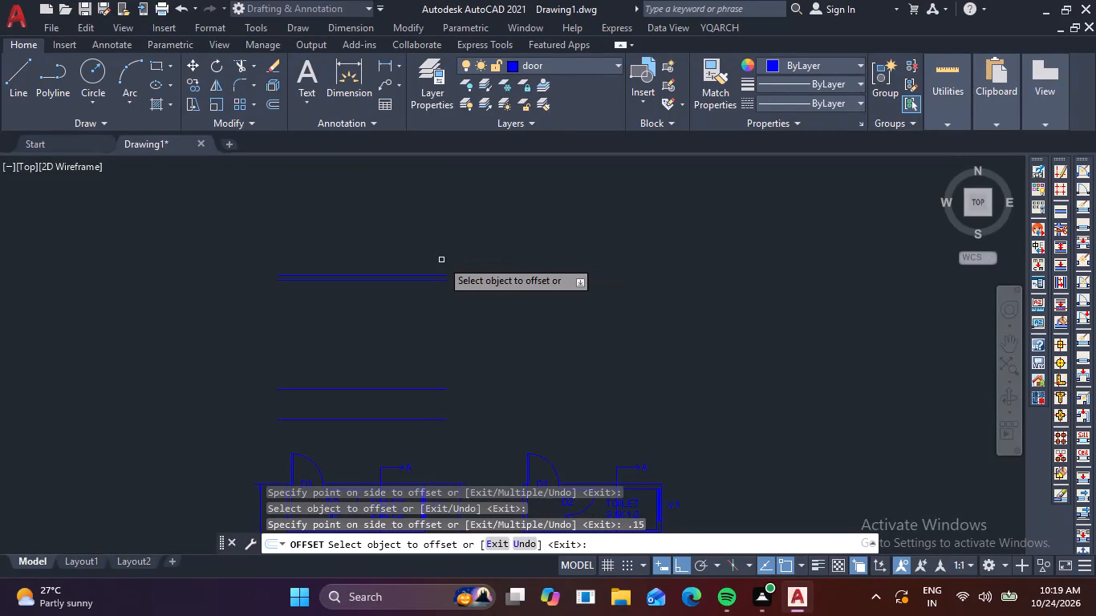
key(Escape)
key(Escape)
Draw connected vertical lines joining the left ends of the four horizontal lines, from the topmost line down to the lowest.
text(L)
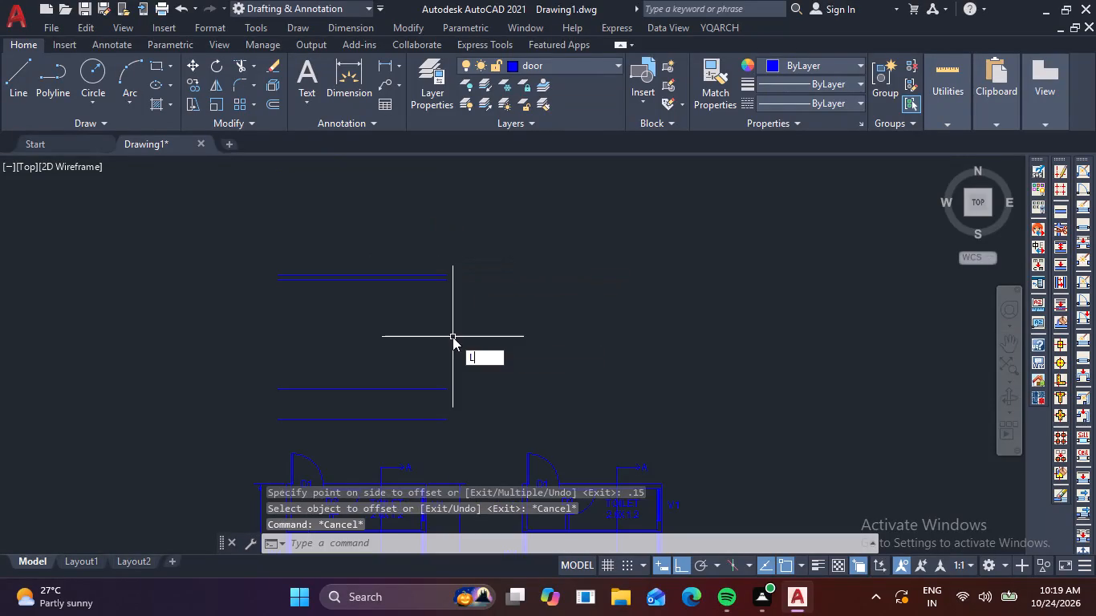
key(space)
scroll(453, 337, up, 1)
scroll(181, 255, up, 1)
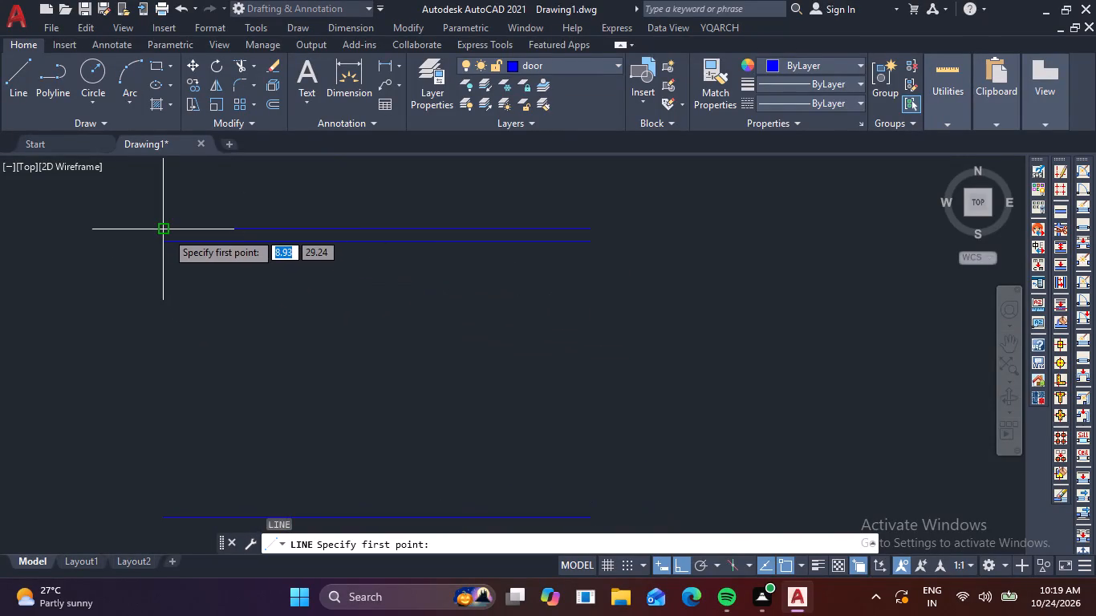
click(164, 232)
click(163, 241)
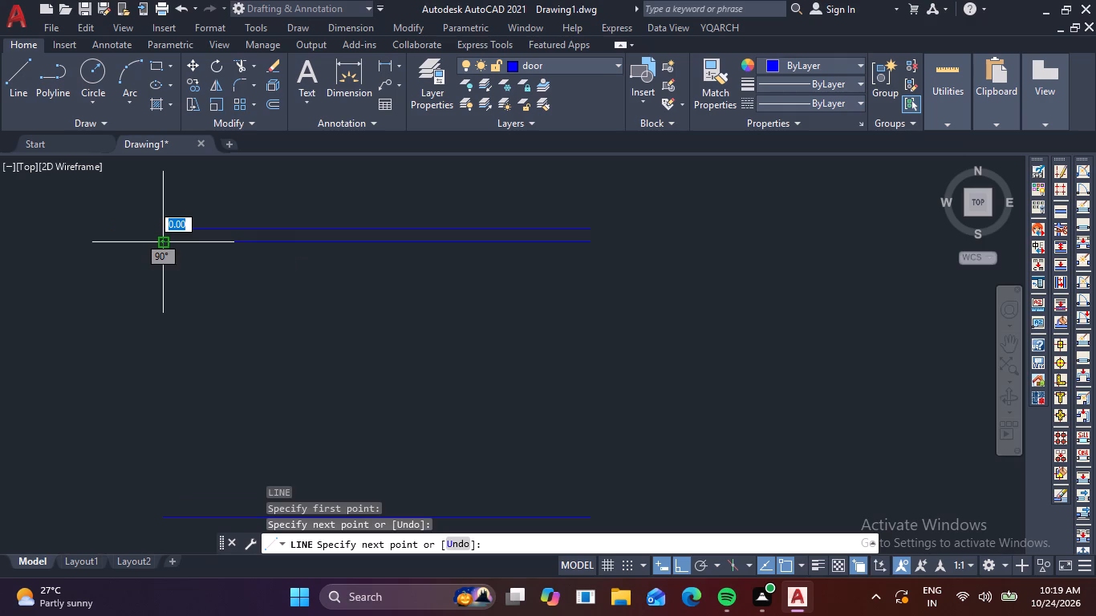
scroll(178, 243, down, 2)
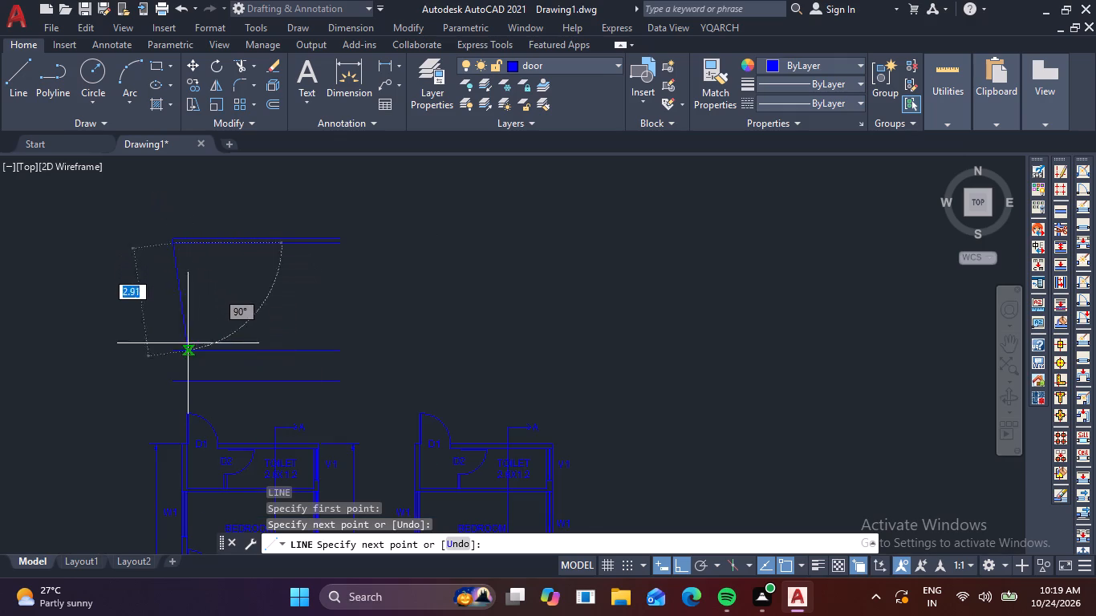
scroll(181, 354, up, 3)
click(144, 334)
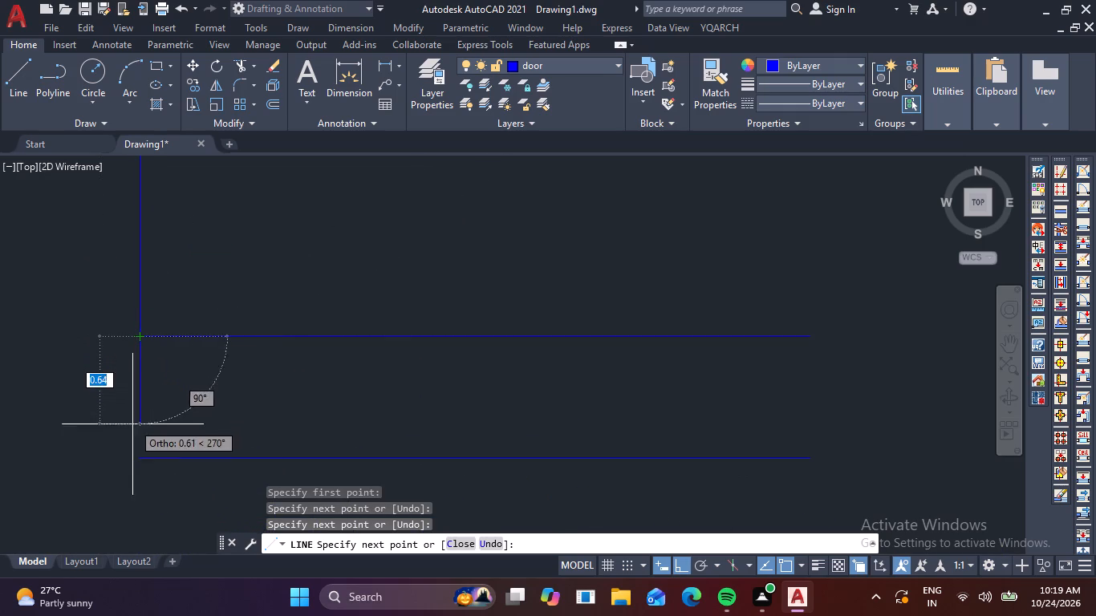
click(138, 456)
key(Escape)
Draw connected vertical lines joining the right ends of the four horizontal lines, from the lowest line up to the topmost.
scroll(200, 452, down, 2)
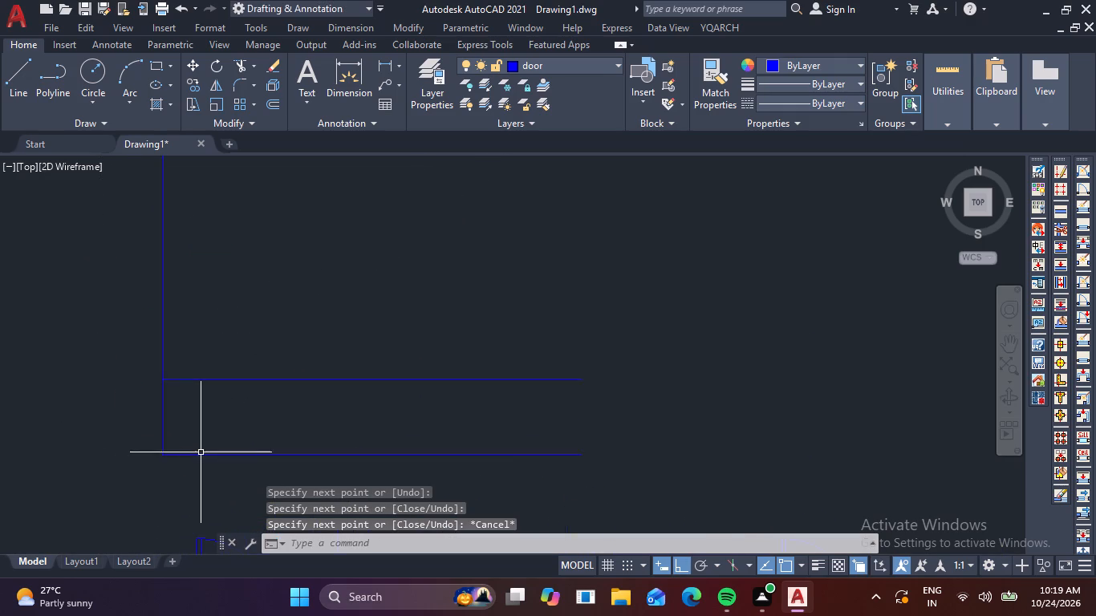
middle_drag(400, 446, 310, 421)
key(space)
scroll(388, 423, up, 1)
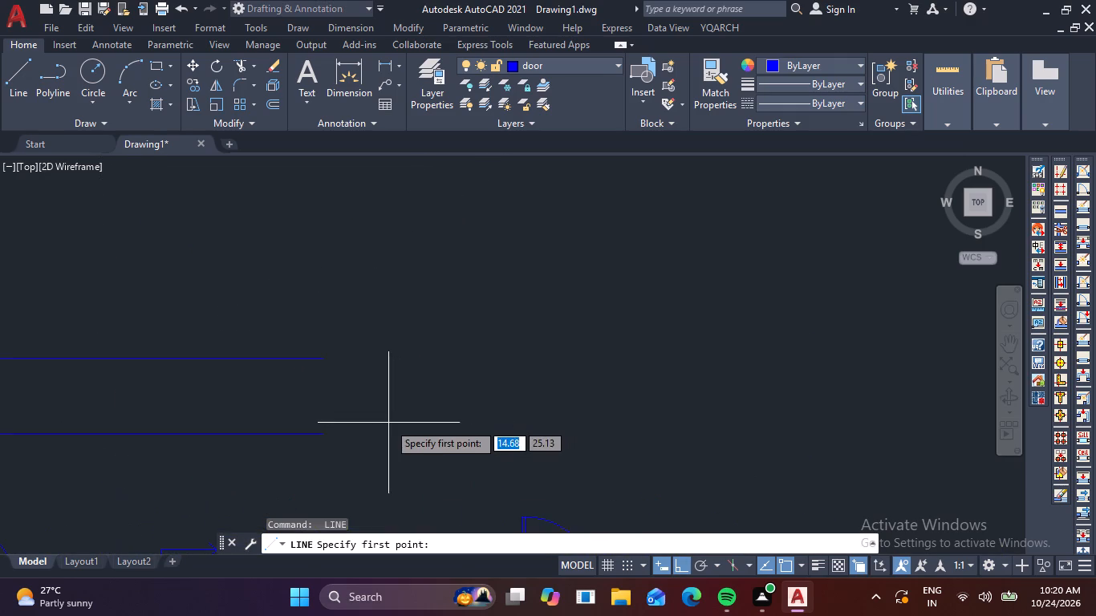
click(319, 436)
click(324, 356)
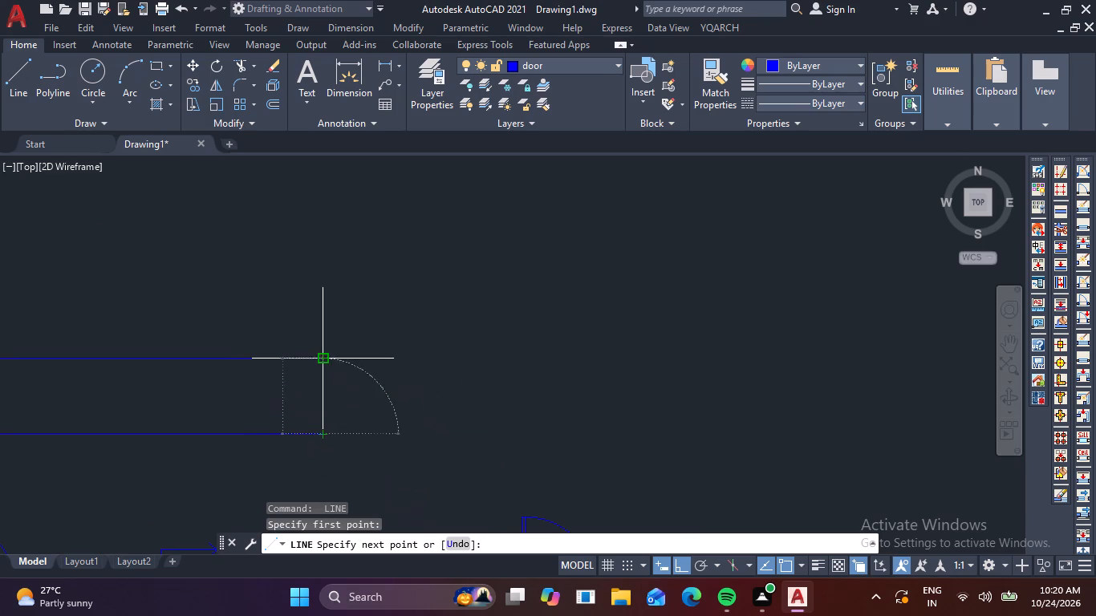
scroll(371, 309, down, 1)
middle_drag(381, 316, 350, 496)
scroll(322, 383, up, 2)
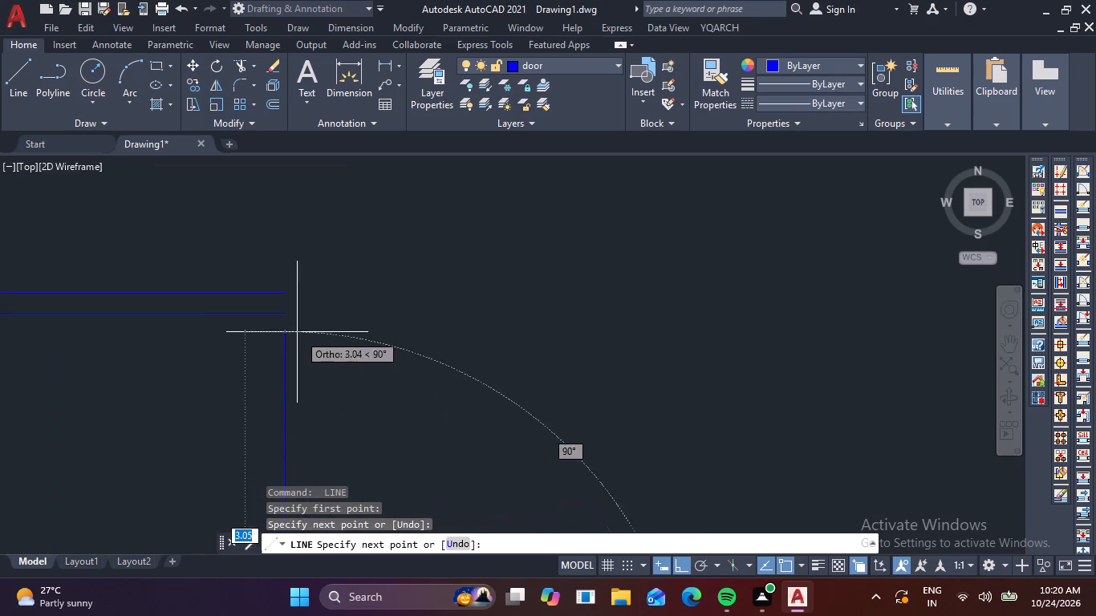
click(286, 314)
click(284, 294)
key(Escape)
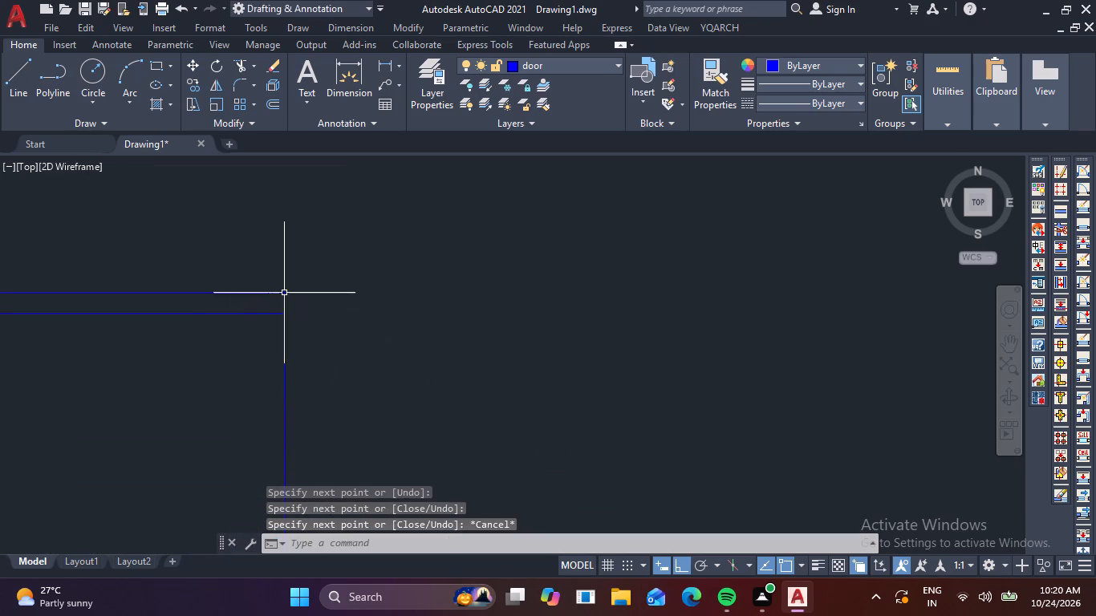
Draw a step profile from the lower inner horizontal line, 0.15 down and 0.20 to the right.
scroll(315, 318, down, 3)
middle_drag(245, 383, 287, 322)
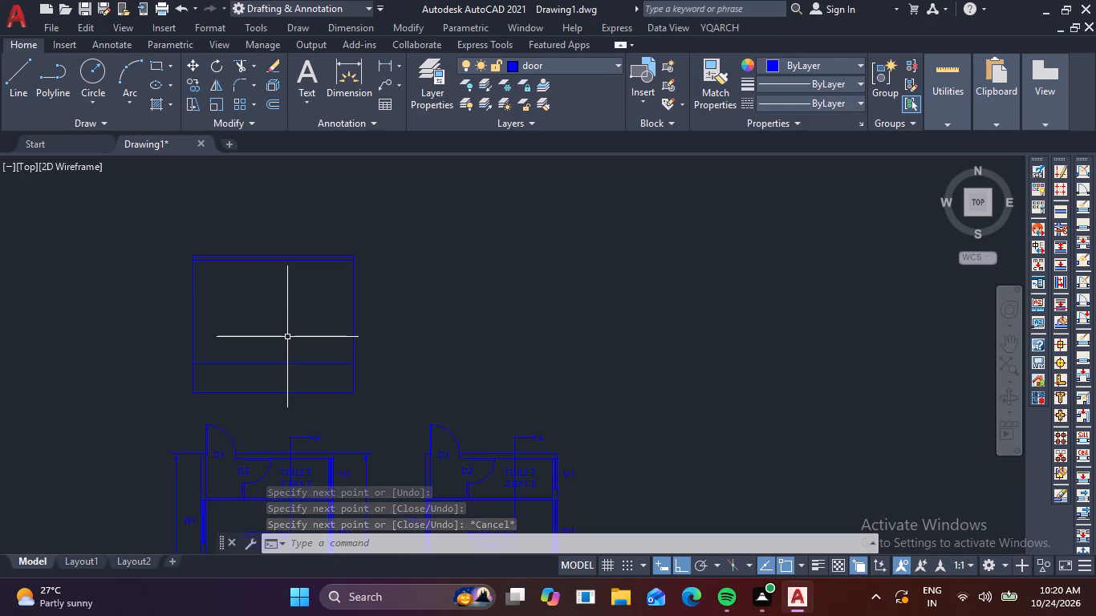
scroll(294, 396, up, 1)
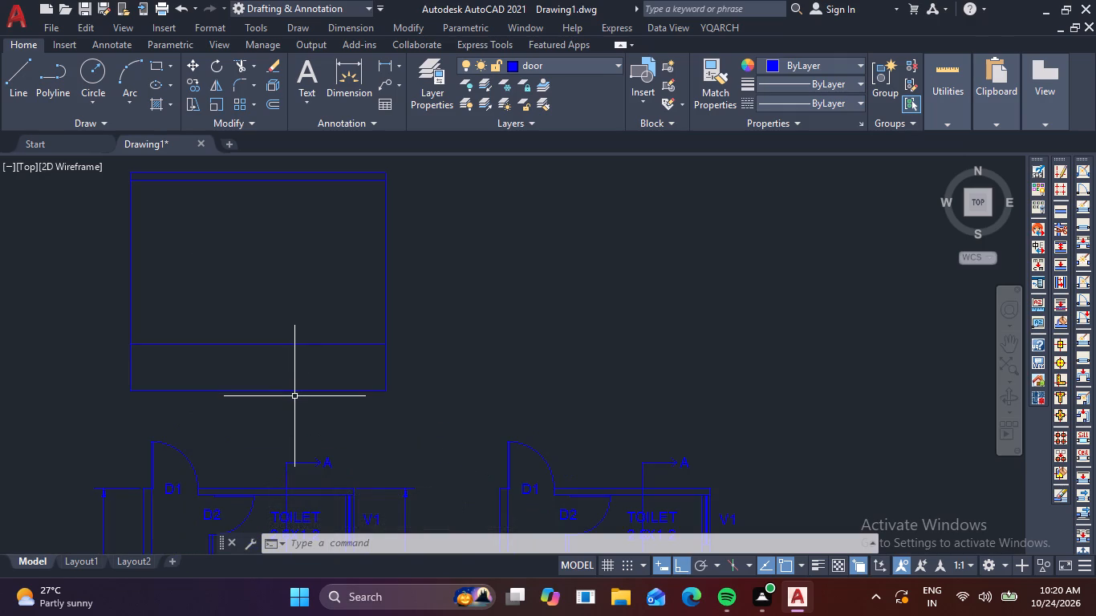
text(L)
key(space)
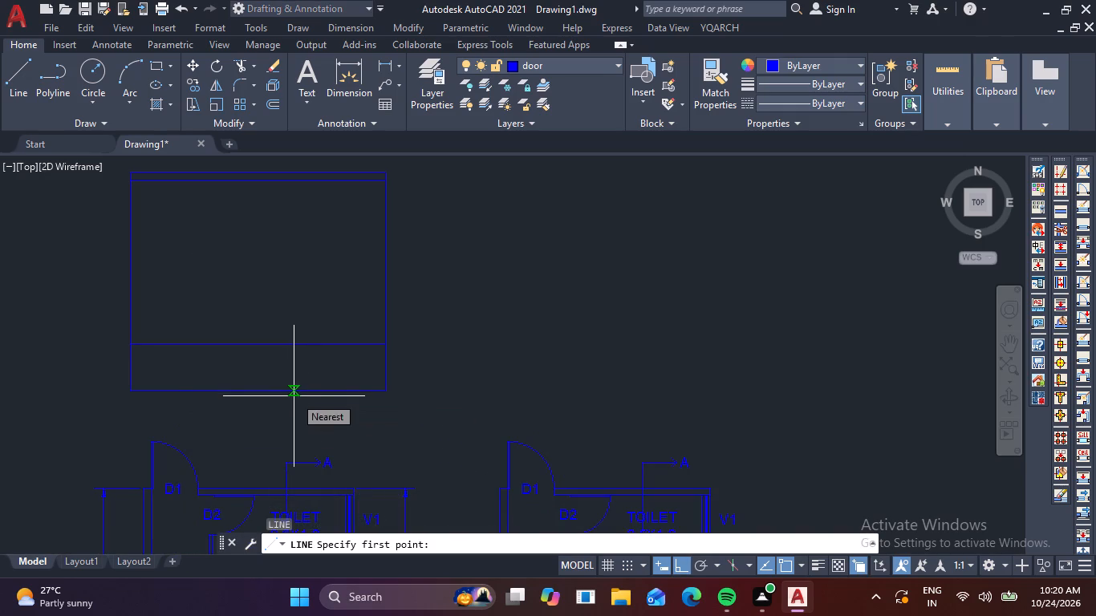
scroll(221, 360, up, 2)
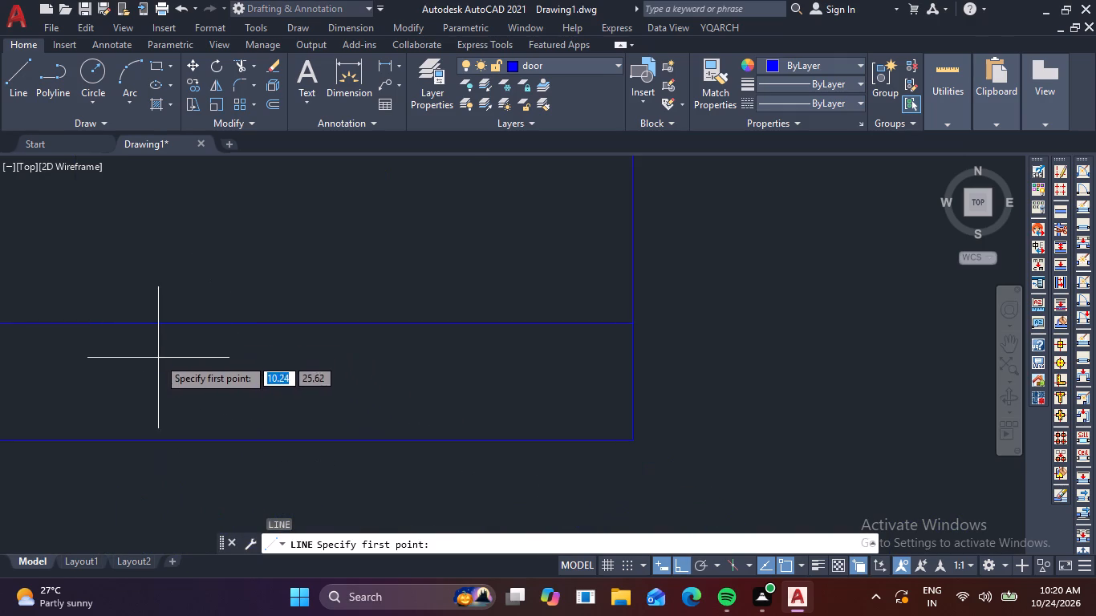
middle_drag(169, 365, 273, 375)
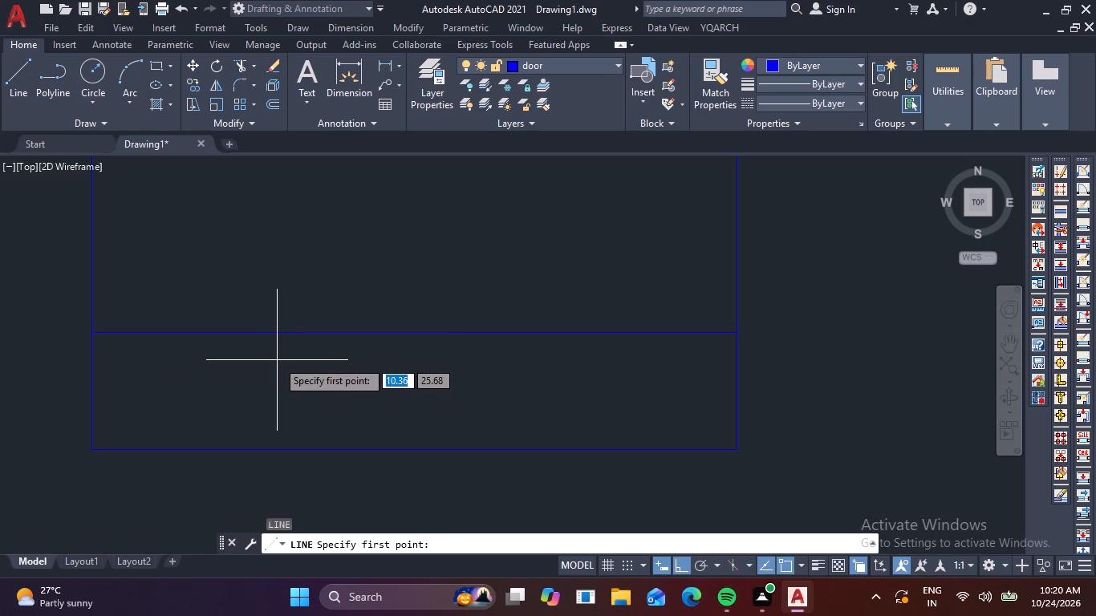
click(281, 334)
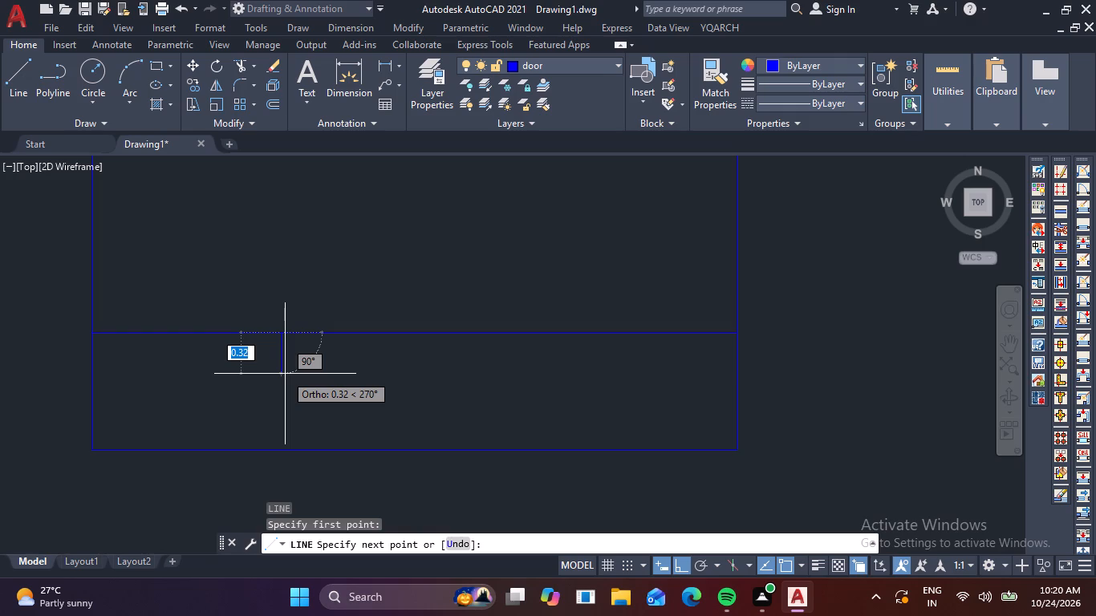
key(period)
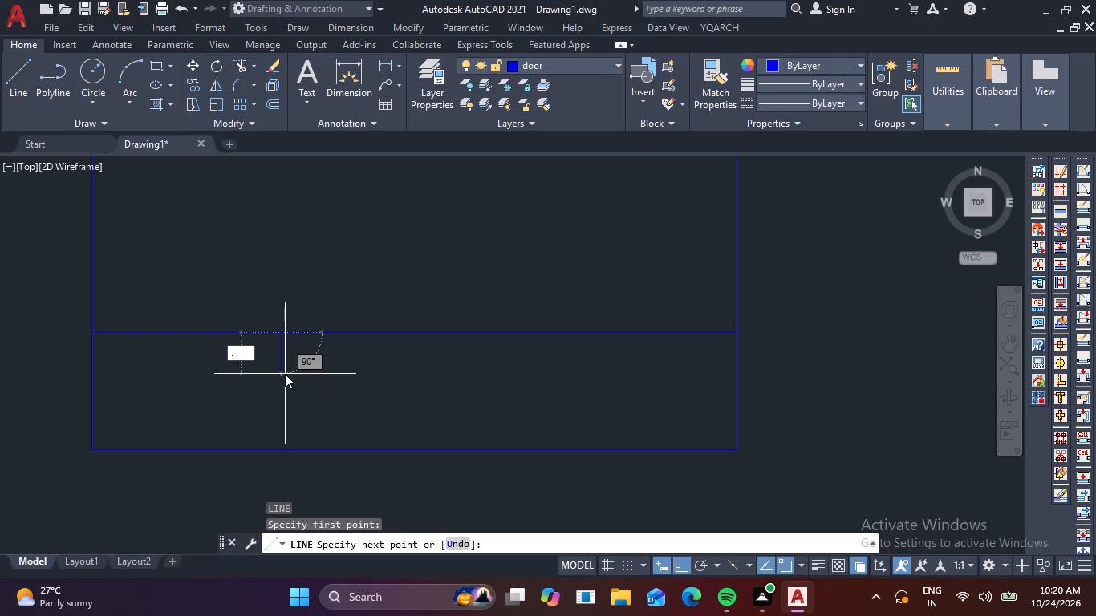
text(15)
key(Return)
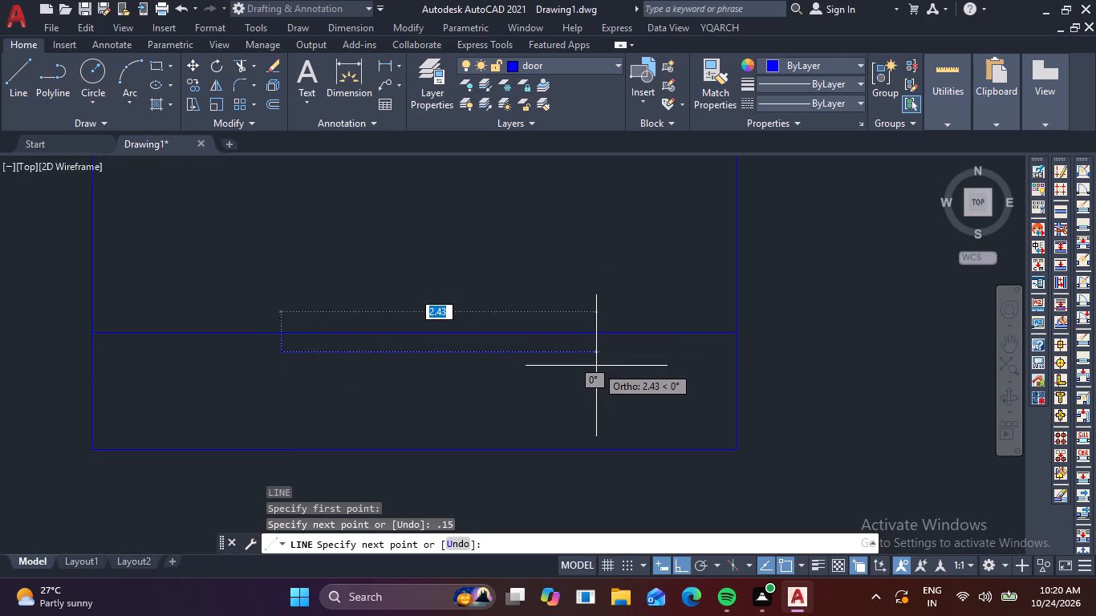
text(.20)
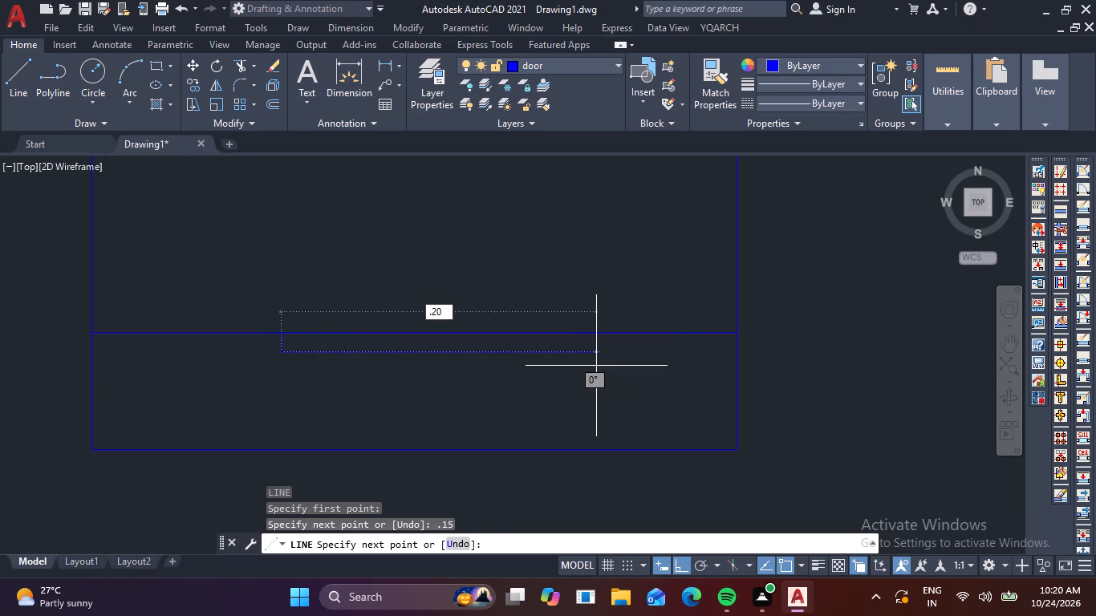
key(Return)
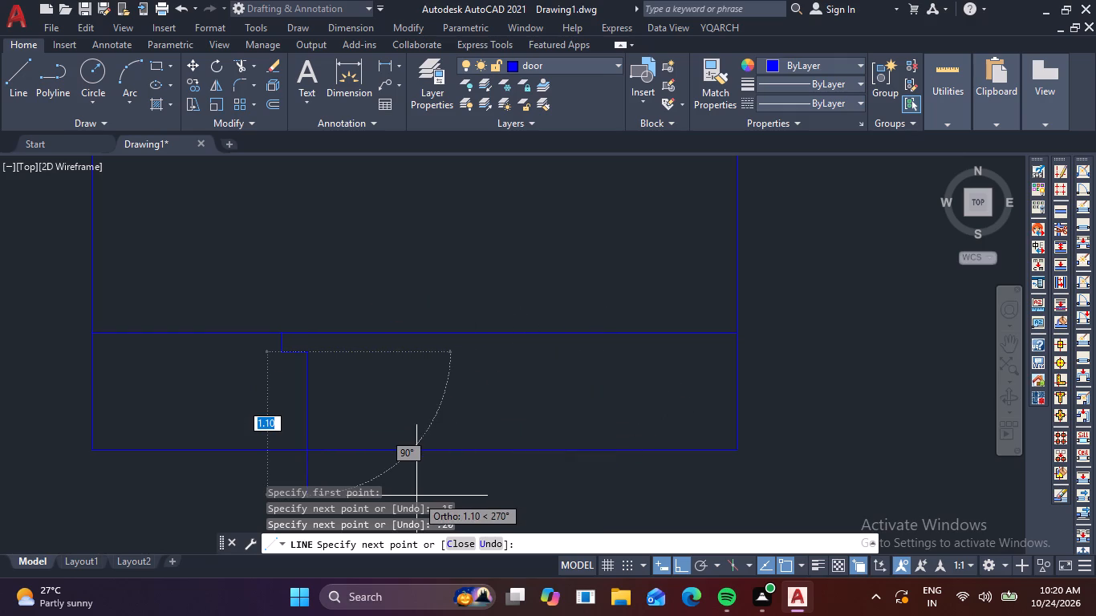
key(Escape)
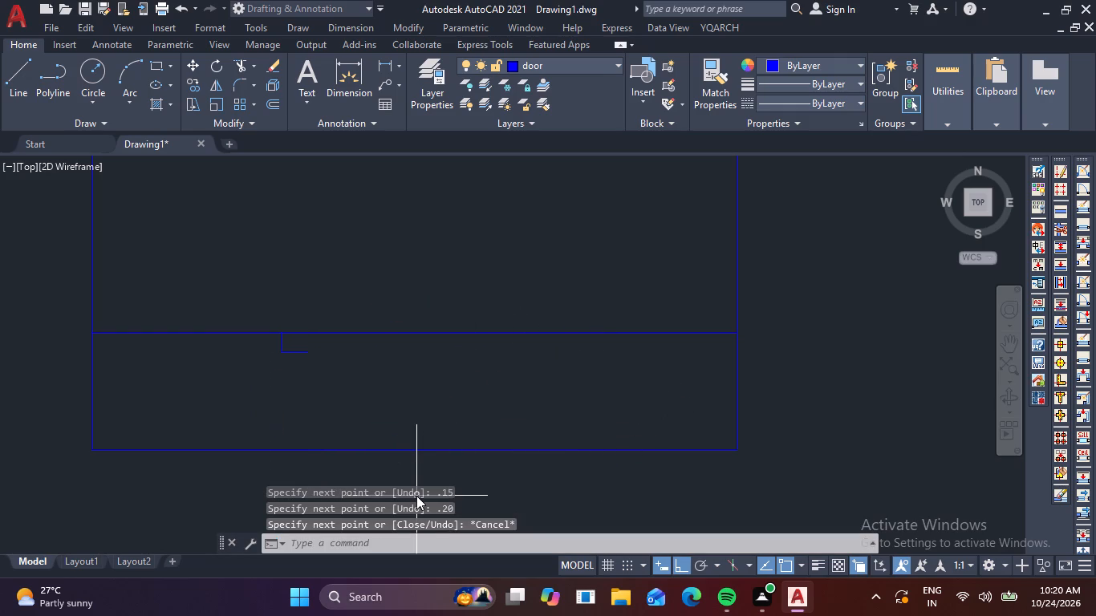
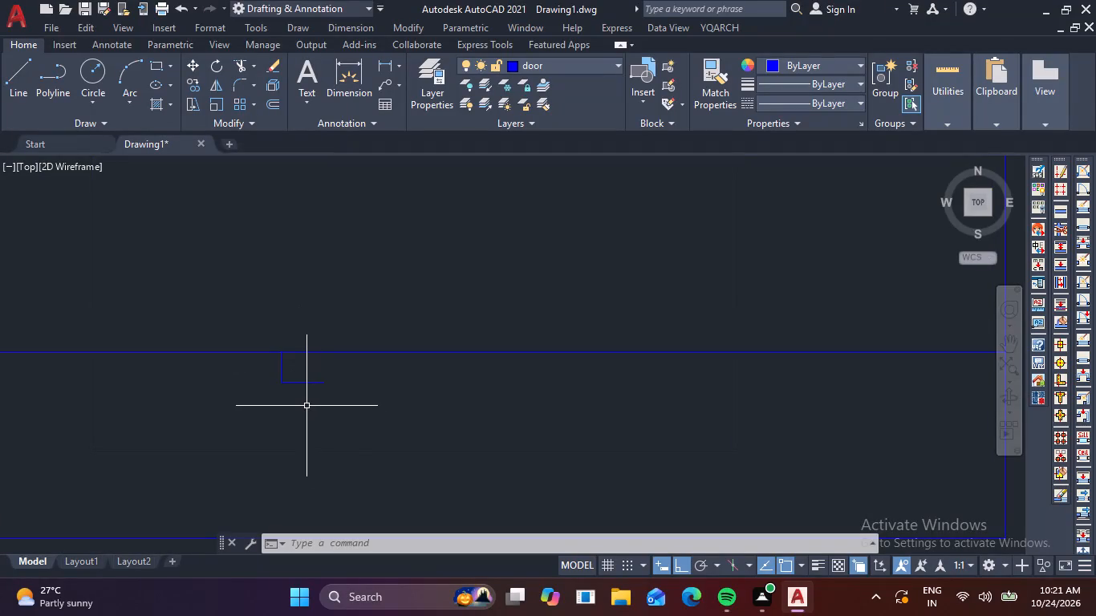
Copy the step profile five times corner to corner down to the base line, forming a continuous stair flight.
scroll(302, 399, up, 1)
drag(310, 386, 302, 380)
click(229, 350)
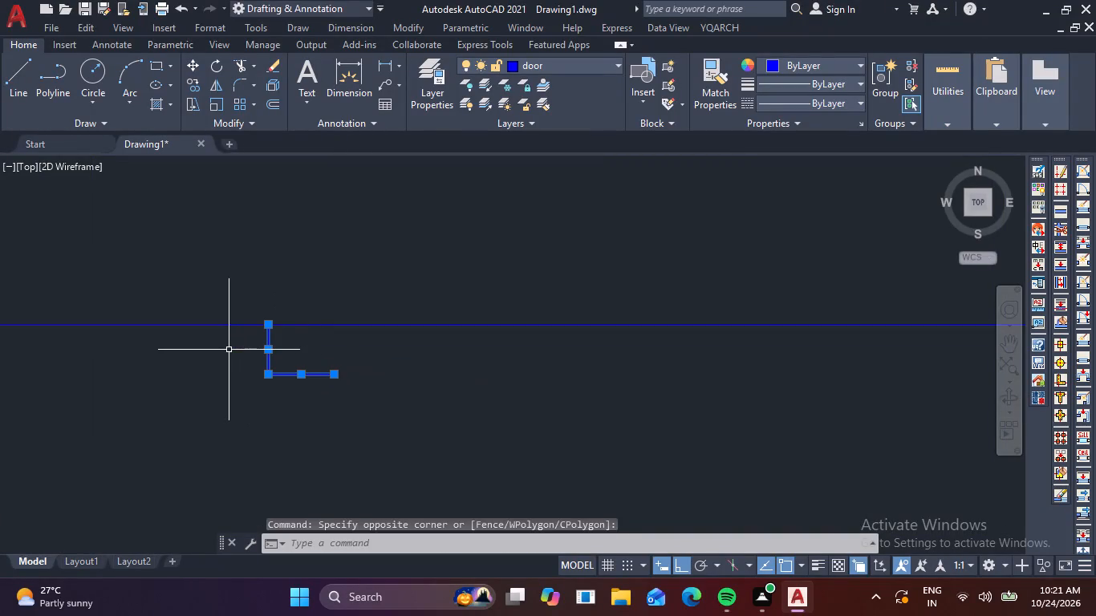
text(CO)
key(space)
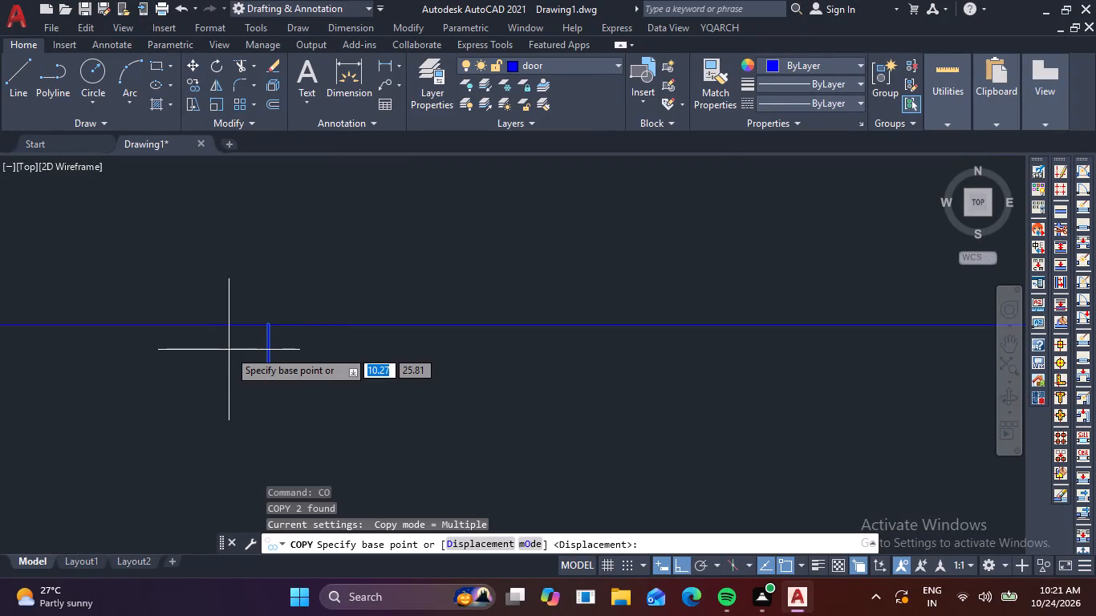
click(270, 325)
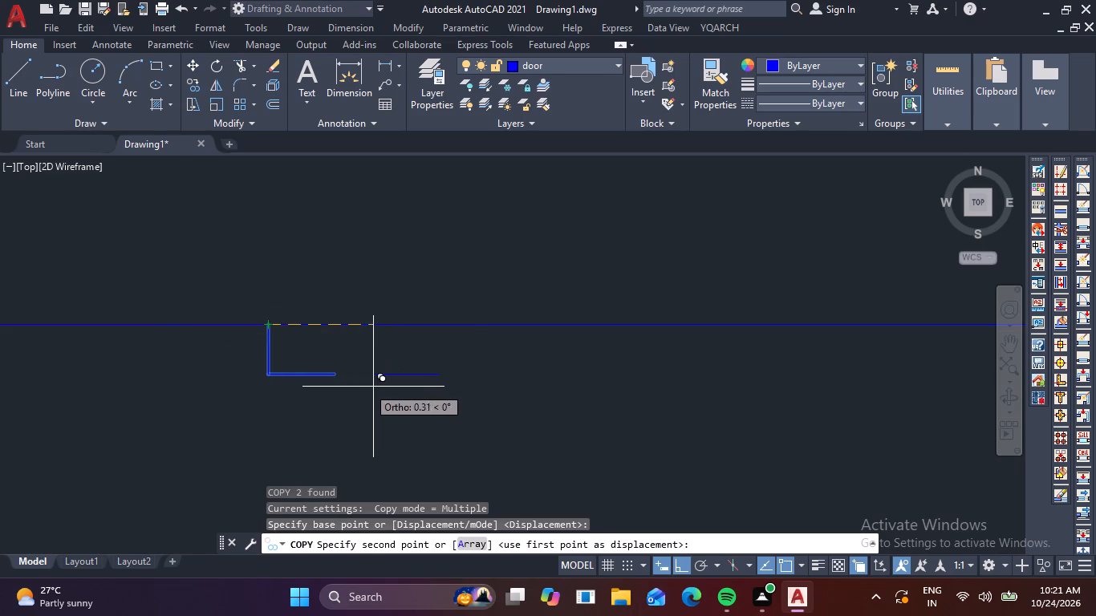
key(F8)
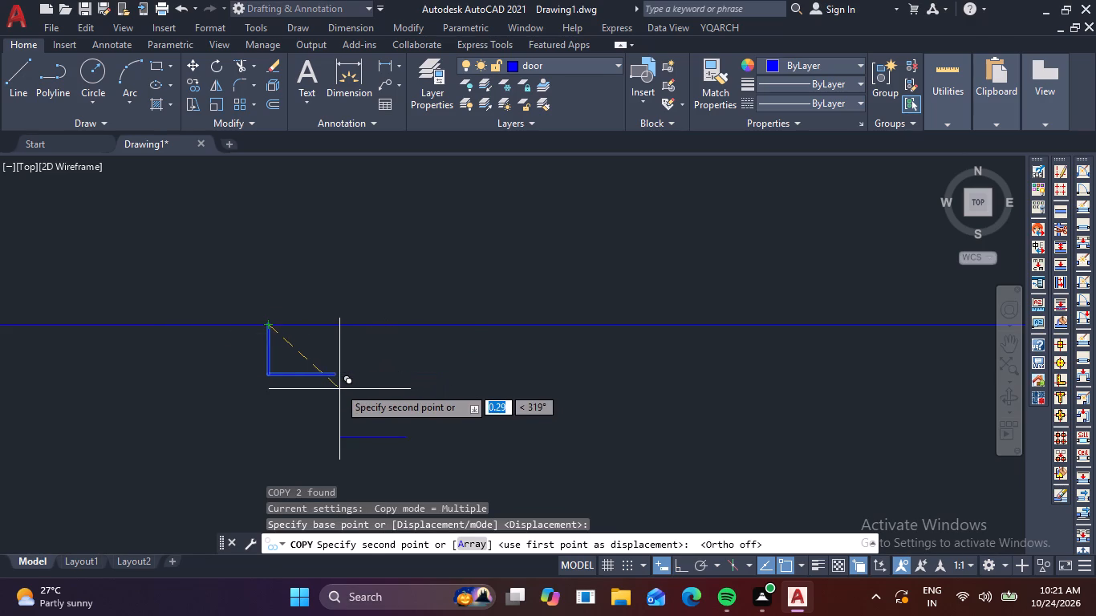
click(334, 381)
middle_drag(412, 429, 332, 351)
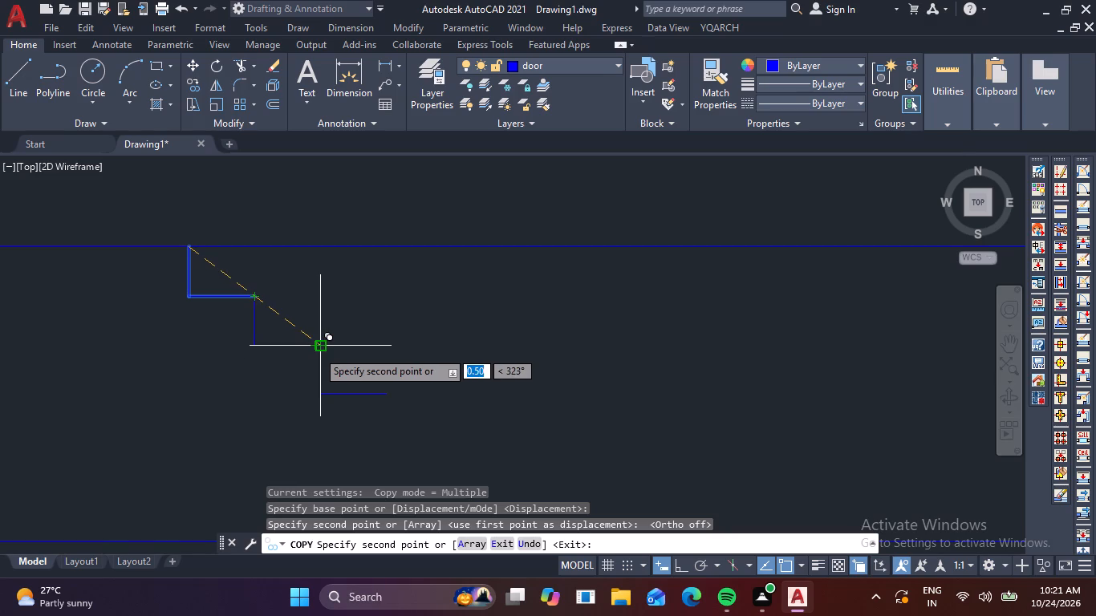
click(317, 351)
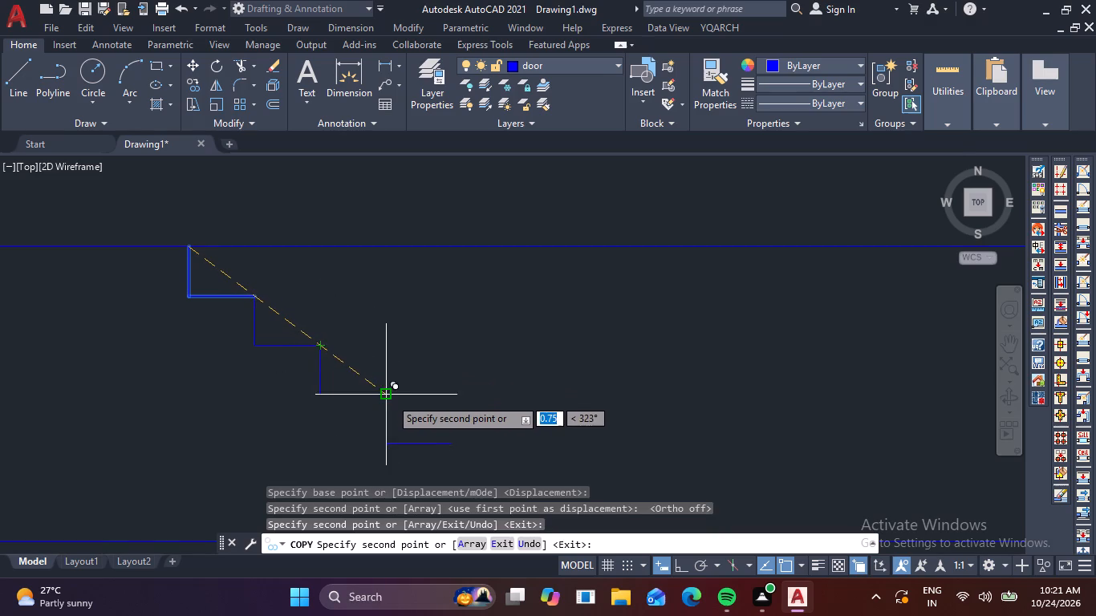
click(386, 397)
middle_drag(457, 438, 323, 306)
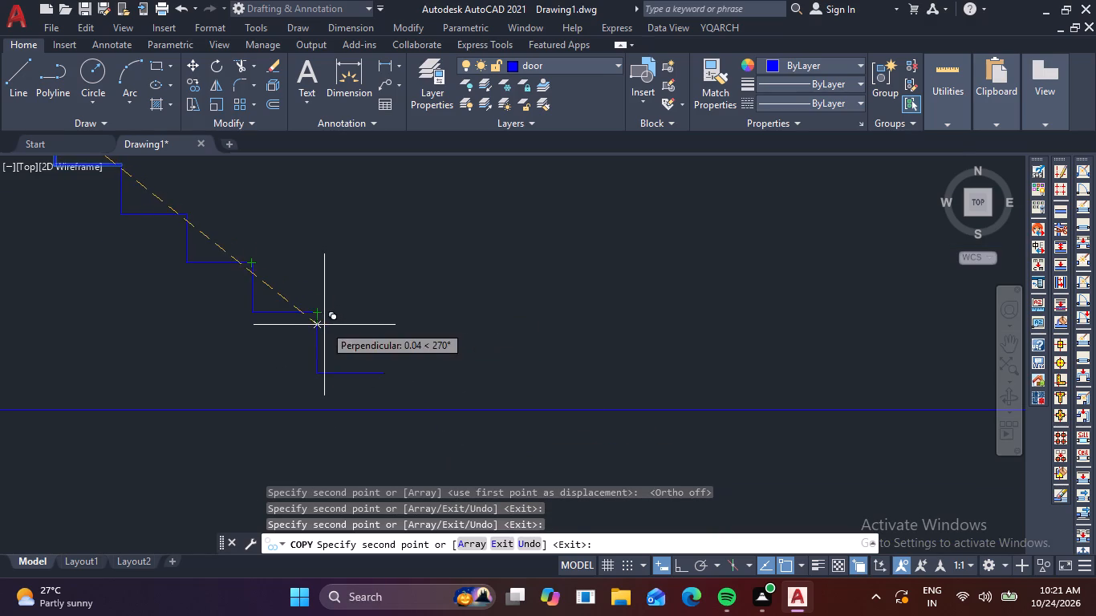
click(315, 314)
click(385, 365)
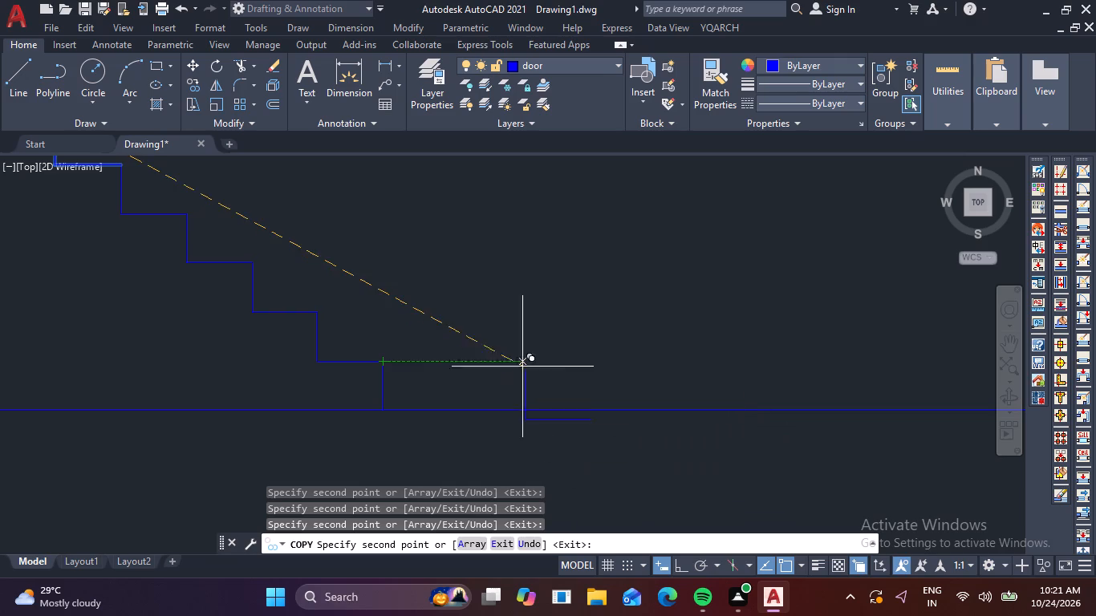
key(Escape)
scroll(505, 347, down, 2)
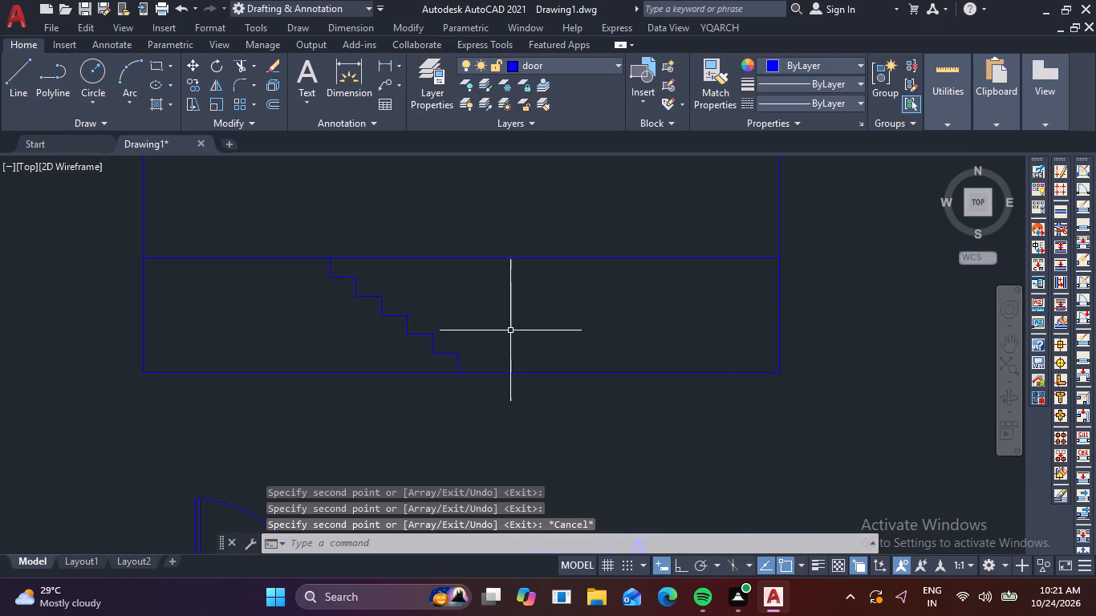
Delete the short surplus tread line that overlaps the base line at the foot of the stair.
scroll(492, 376, up, 5)
scroll(97, 369, up, 2)
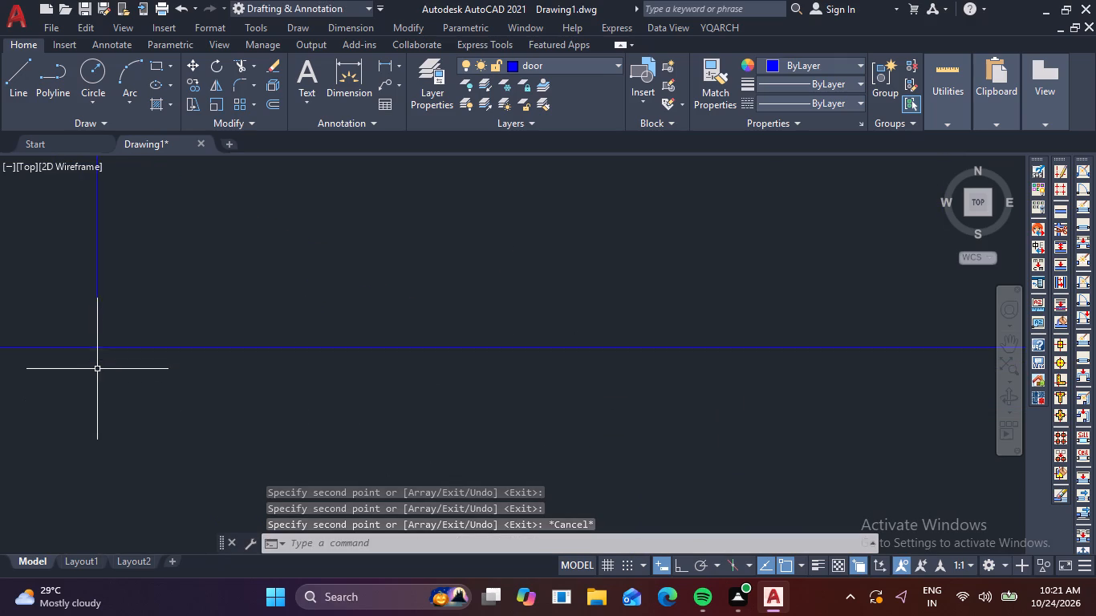
scroll(97, 369, up, 2)
scroll(94, 303, up, 5)
scroll(97, 299, down, 8)
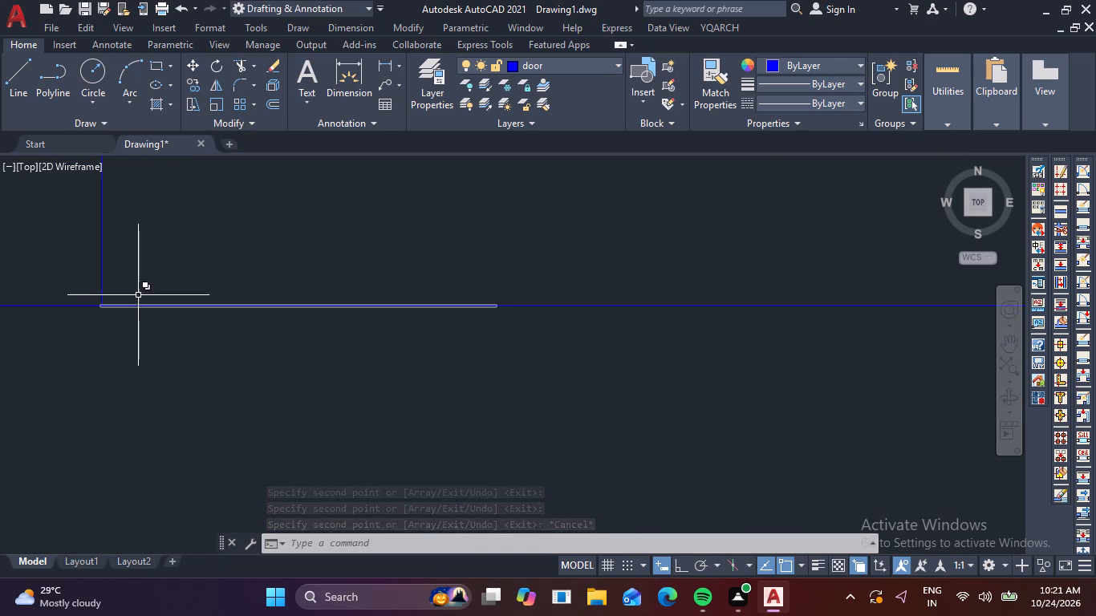
scroll(148, 290, down, 4)
click(189, 294)
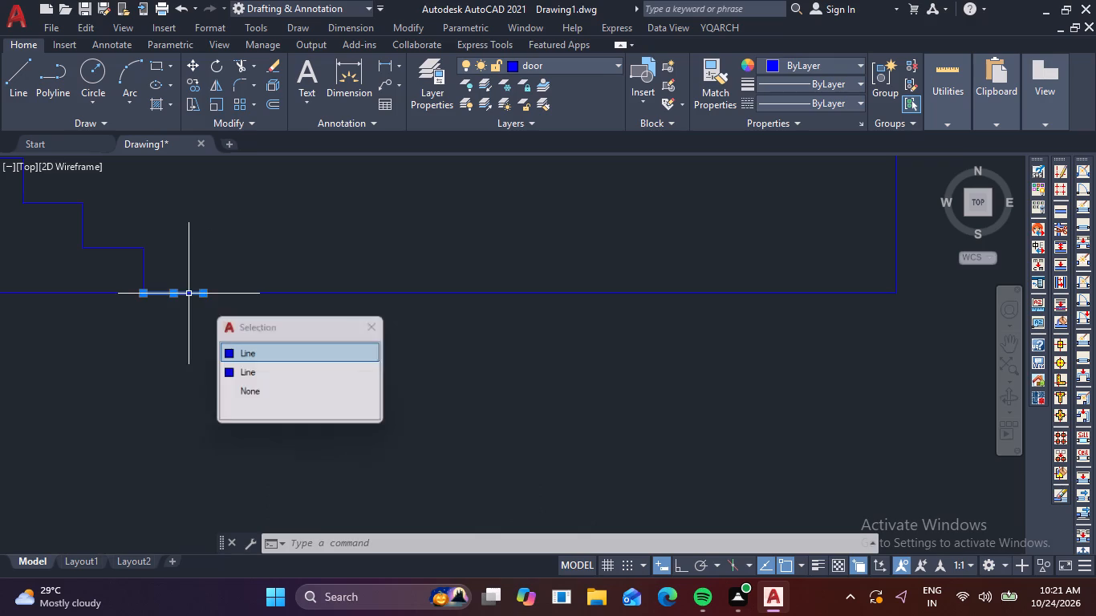
key(Delete)
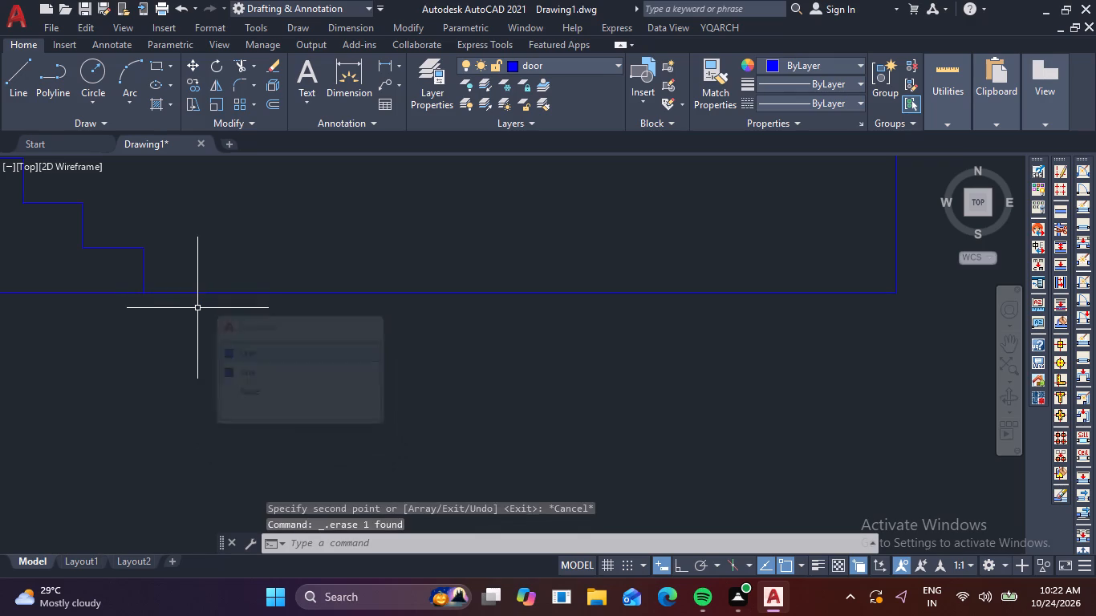
Draw a door rectangle about 1.0 wide and 2.0 high, up and to the left from the stair's top corner.
scroll(199, 306, down, 3)
middle_drag(225, 286, 368, 355)
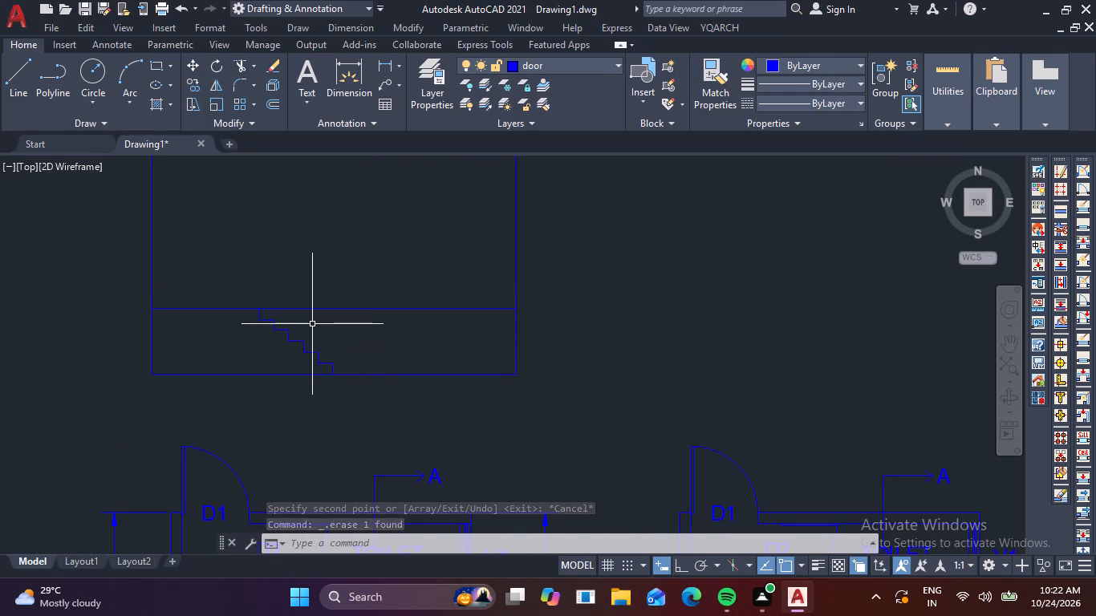
text(REC)
key(space)
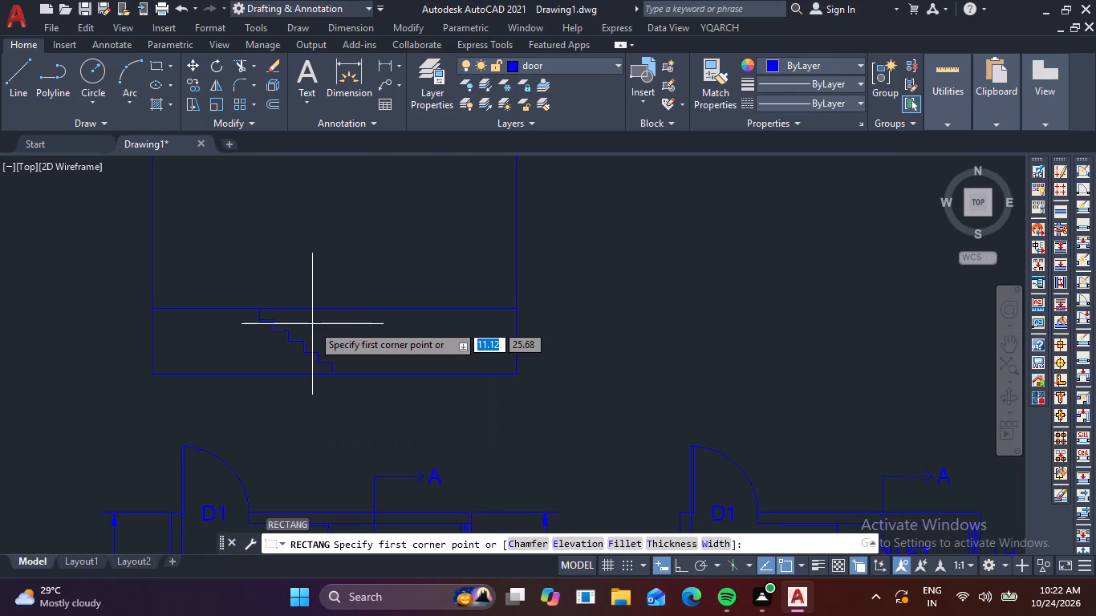
scroll(254, 316, up, 2)
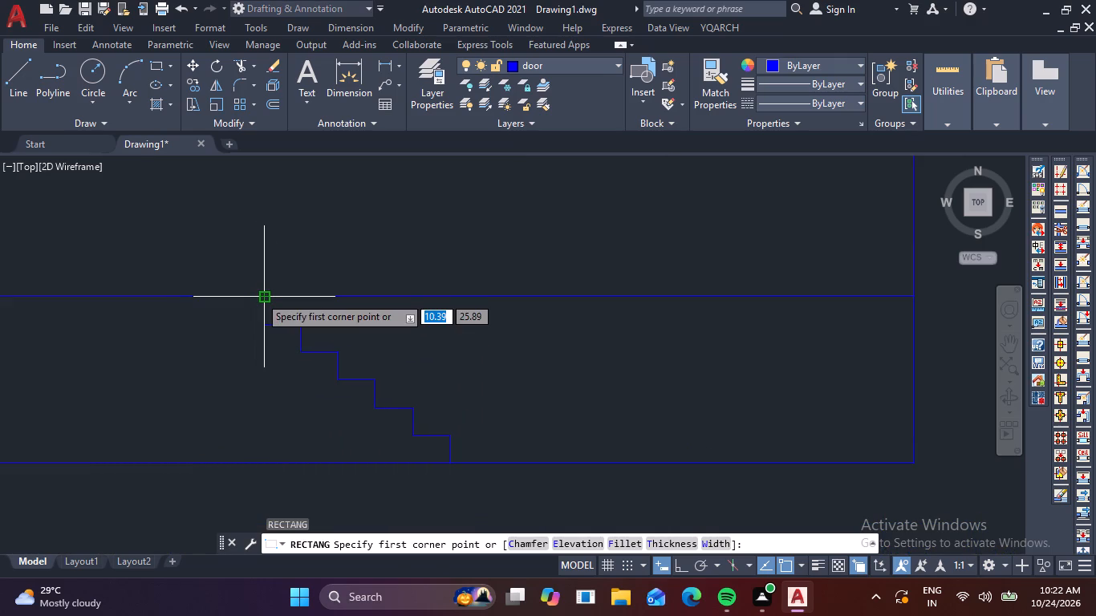
click(259, 296)
scroll(179, 201, down, 1)
middle_drag(179, 201, 231, 372)
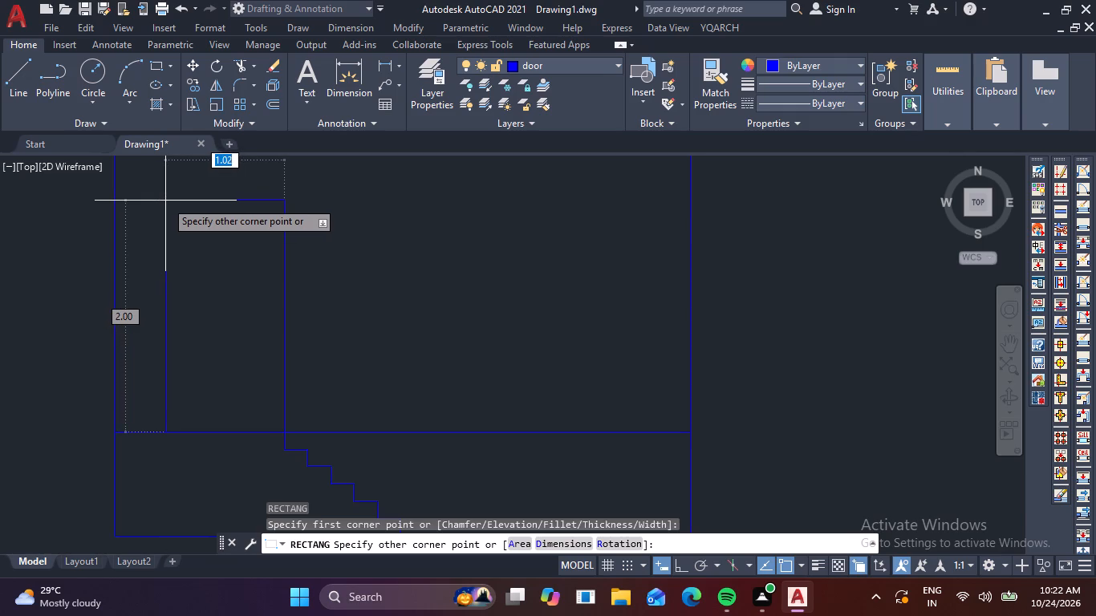
click(168, 201)
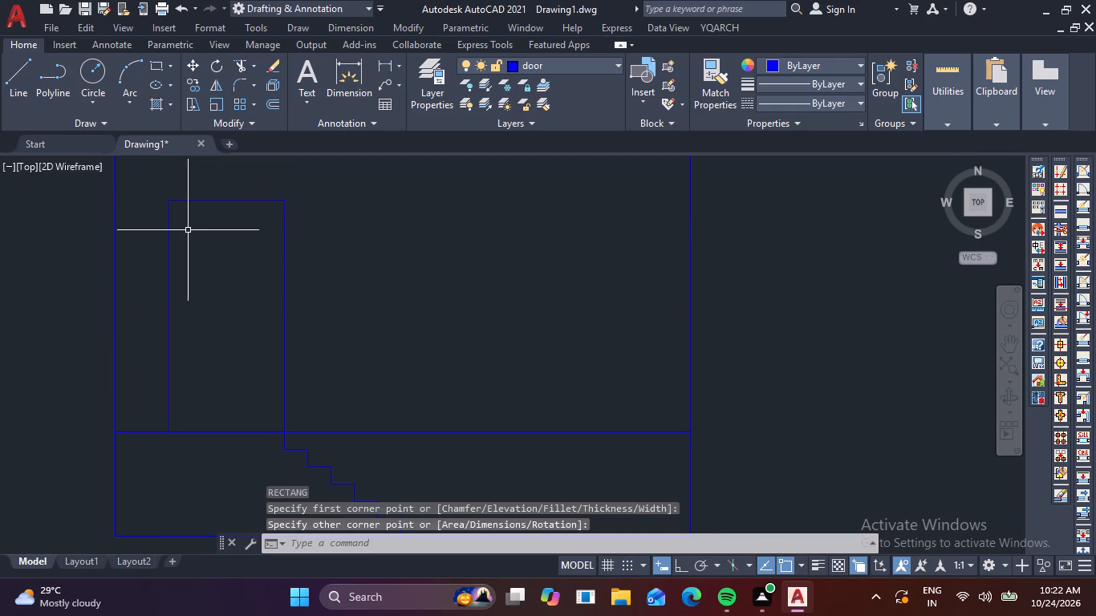
Offset the door rectangle inward by 0.01 three times in succession to form nested frame outlines.
scroll(190, 238, down, 2)
middle_drag(192, 244, 203, 266)
scroll(206, 264, up, 1)
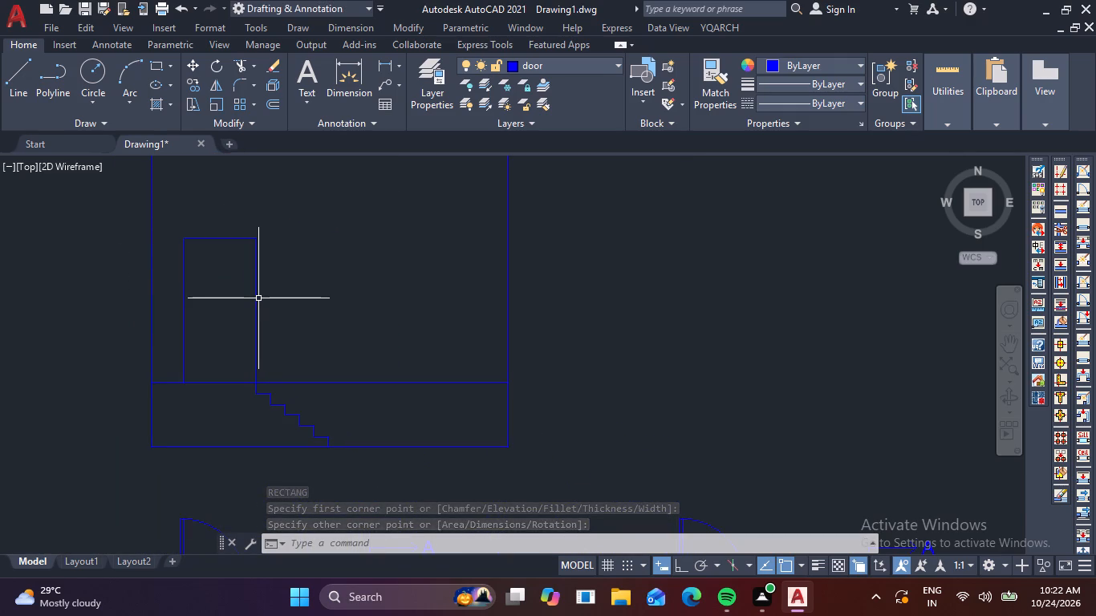
key(o)
key(Return)
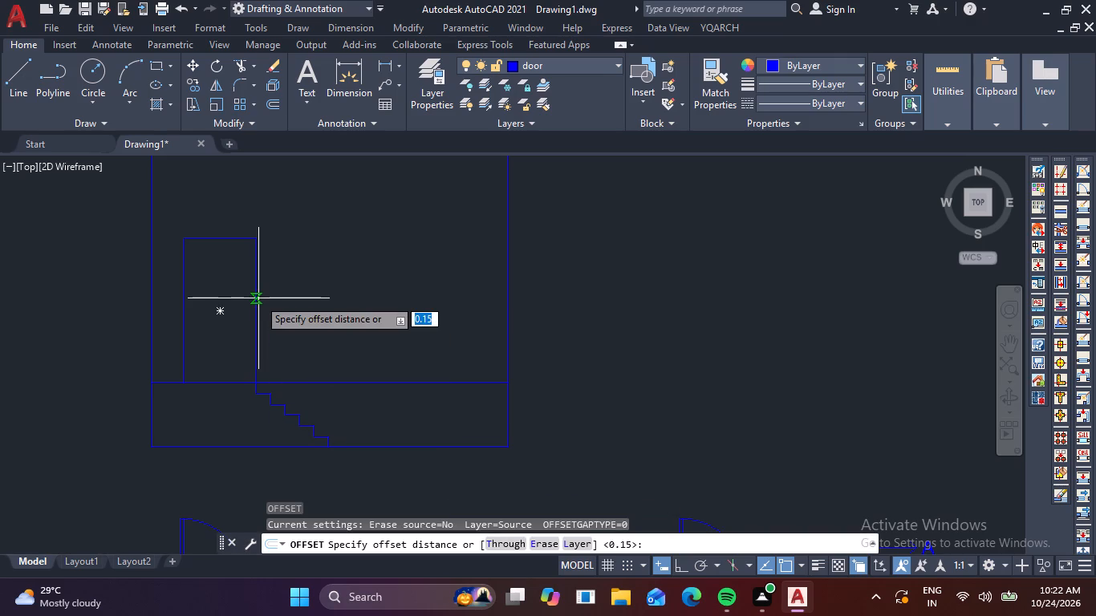
text(.01)
key(Return)
right_click(258, 298)
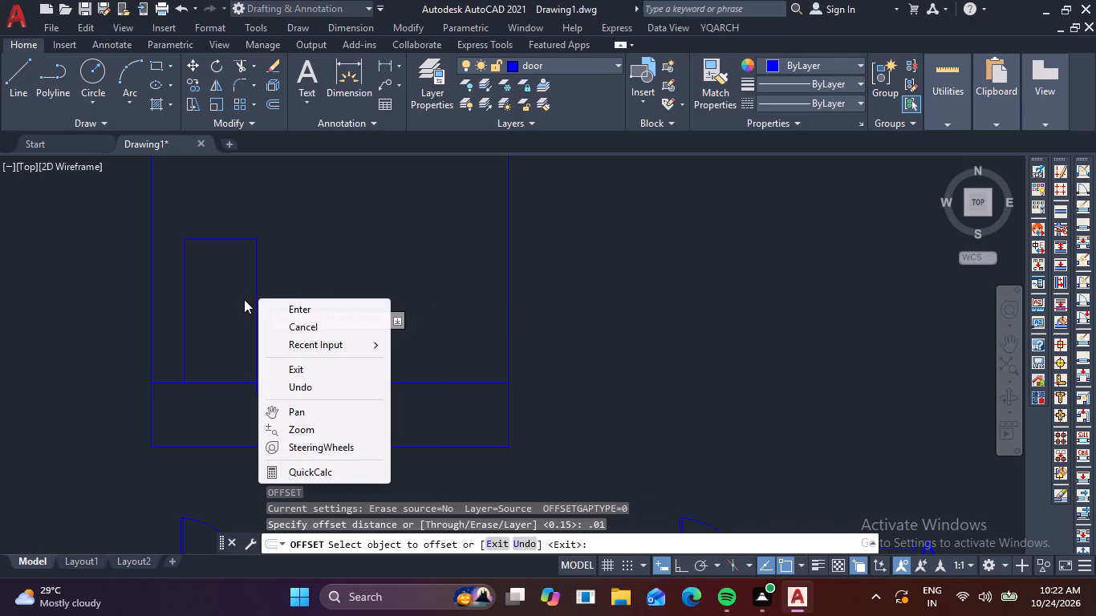
scroll(265, 295, up, 3)
click(274, 280)
scroll(258, 310, up, 3)
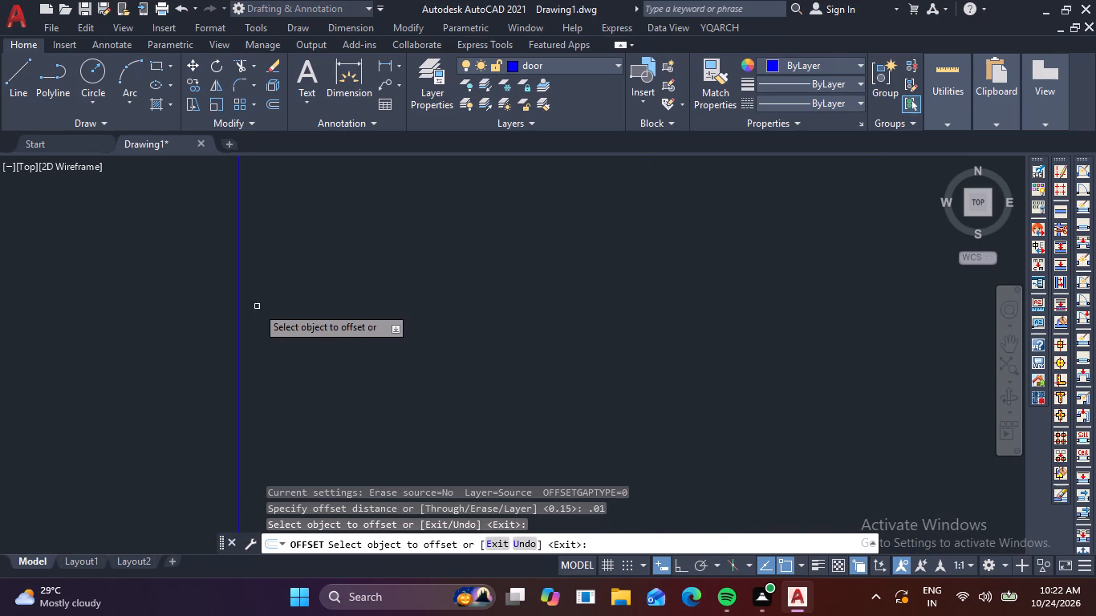
click(237, 308)
click(206, 319)
scroll(223, 313, up, 3)
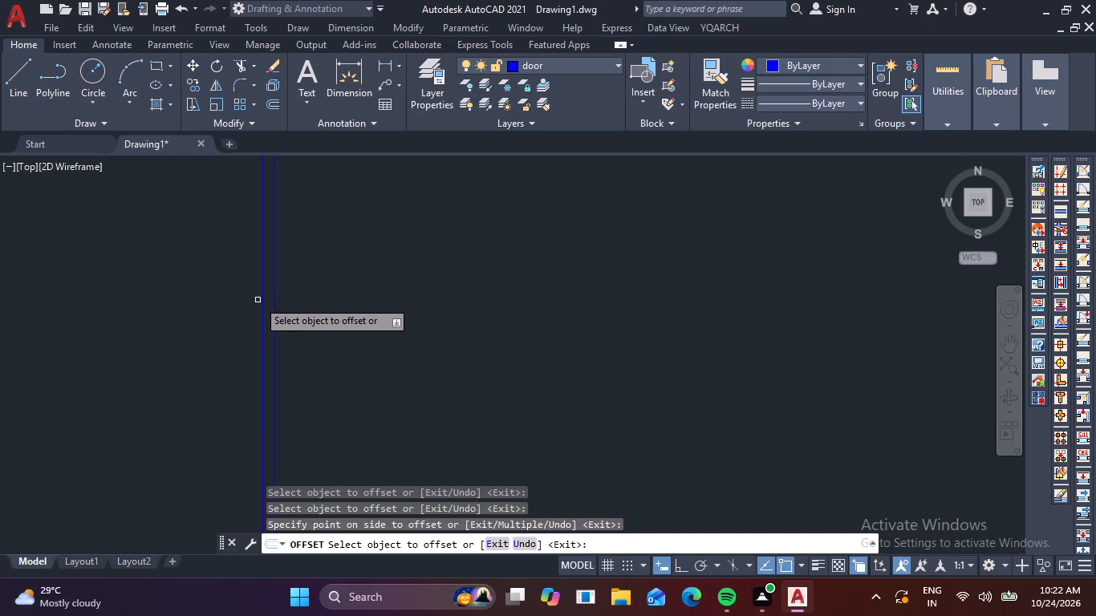
click(260, 304)
click(150, 330)
scroll(229, 330, down, 4)
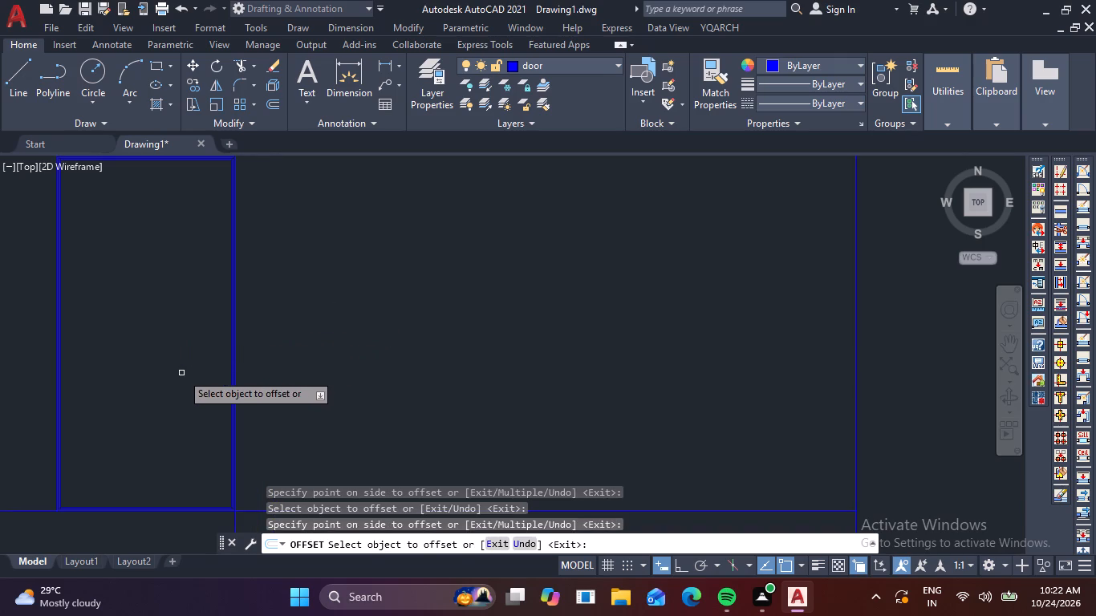
scroll(181, 375, down, 2)
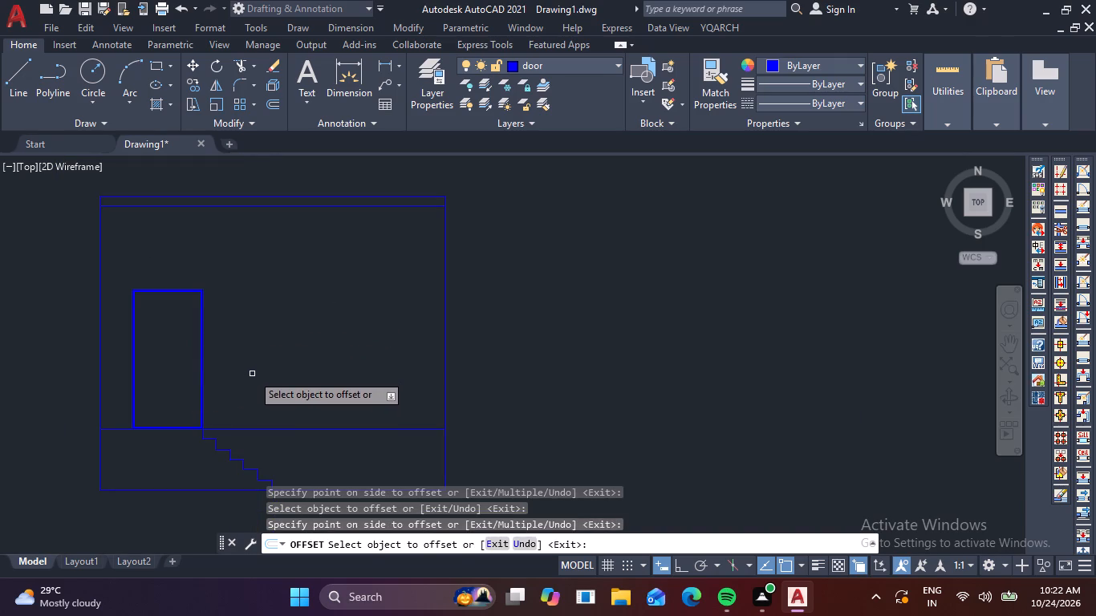
scroll(191, 353, up, 4)
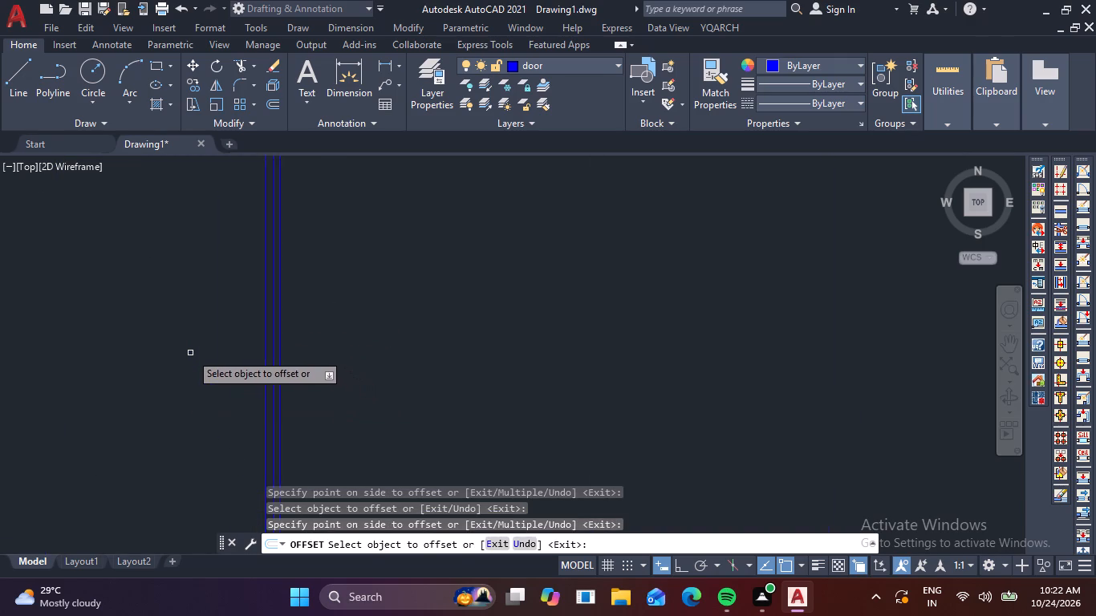
scroll(190, 353, up, 2)
click(307, 353)
click(213, 378)
key(Escape)
scroll(207, 383, down, 5)
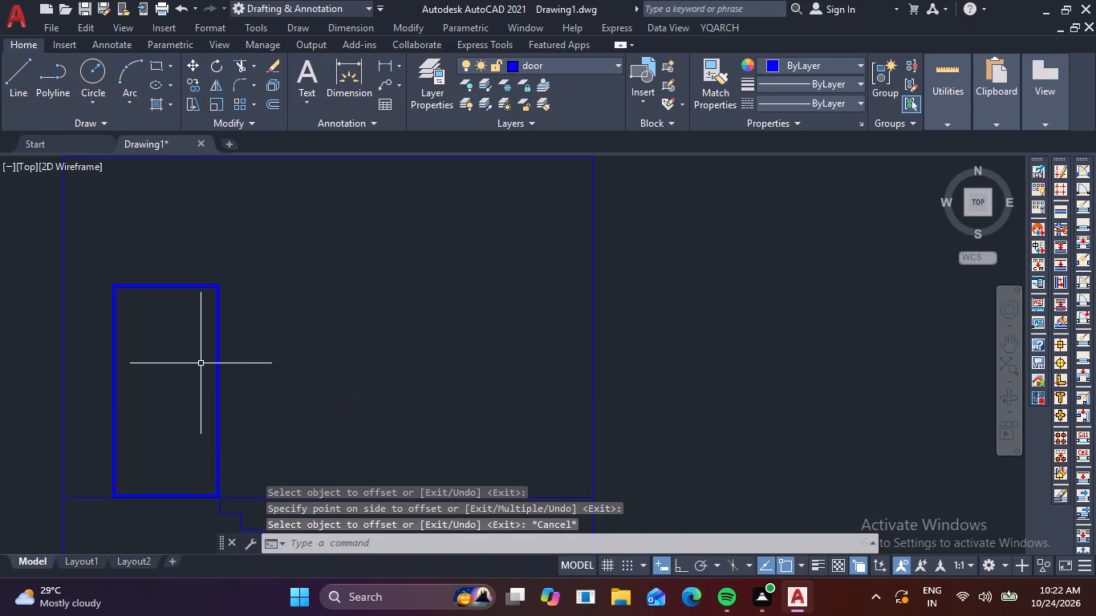
key(Escape)
Draw a vertical centre line in the door from the innermost rectangle's top edge midpoint down to its bottom edge.
text(L)
key(space)
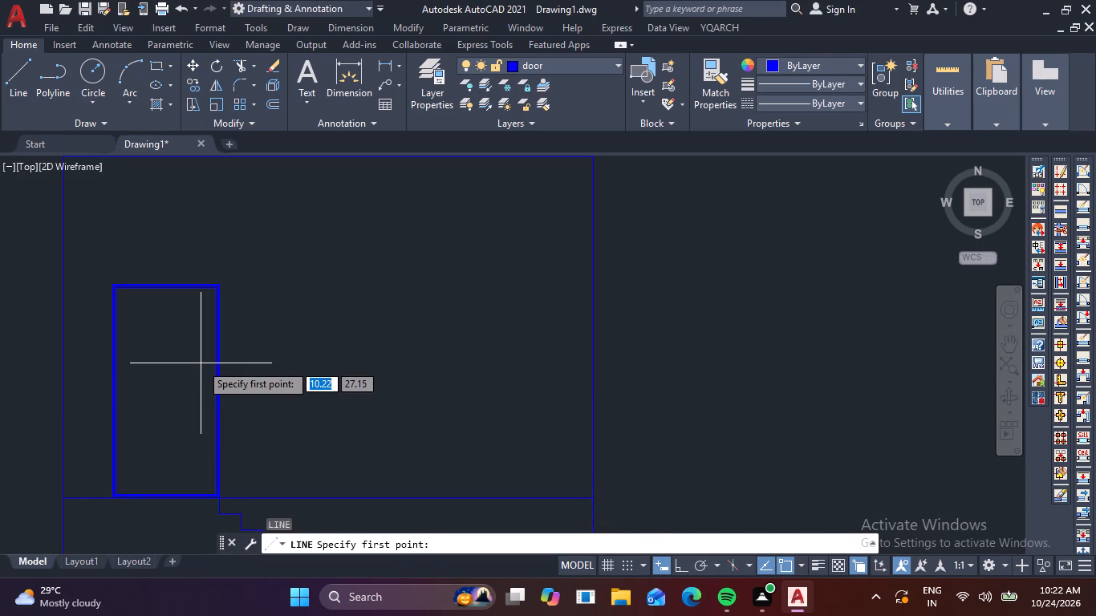
scroll(100, 328, up, 3)
middle_drag(346, 266, 270, 355)
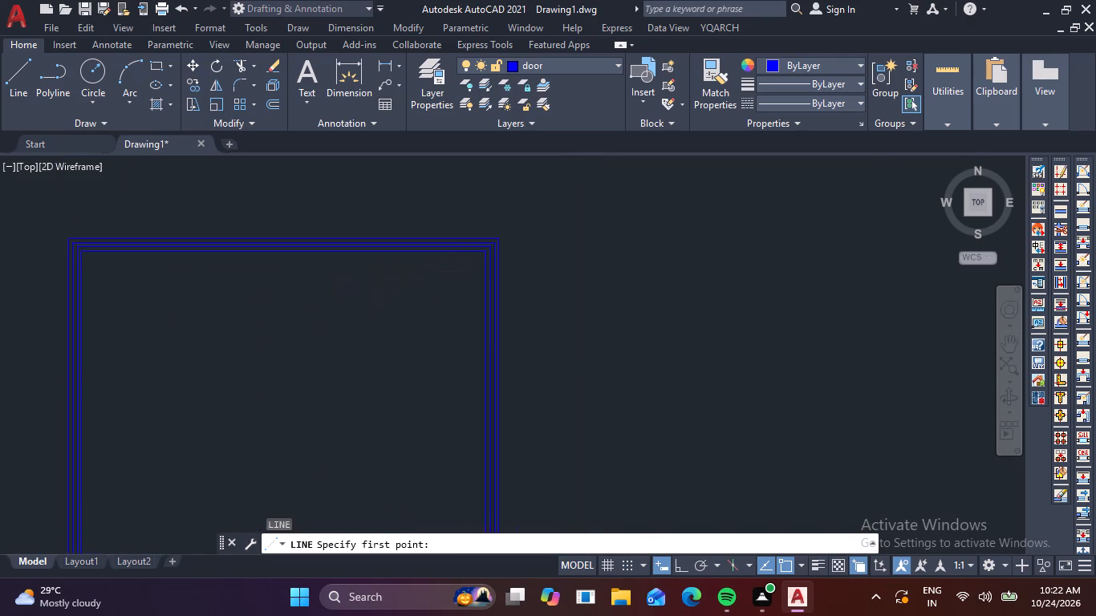
scroll(290, 278, up, 2)
middle_drag(285, 285, 282, 413)
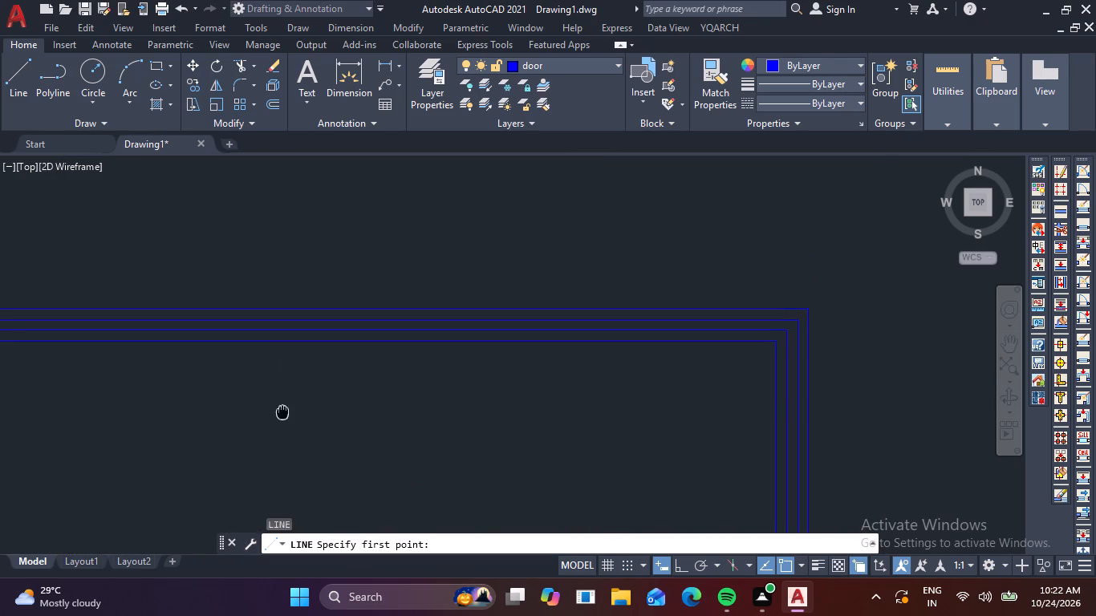
middle_drag(282, 413, 282, 414)
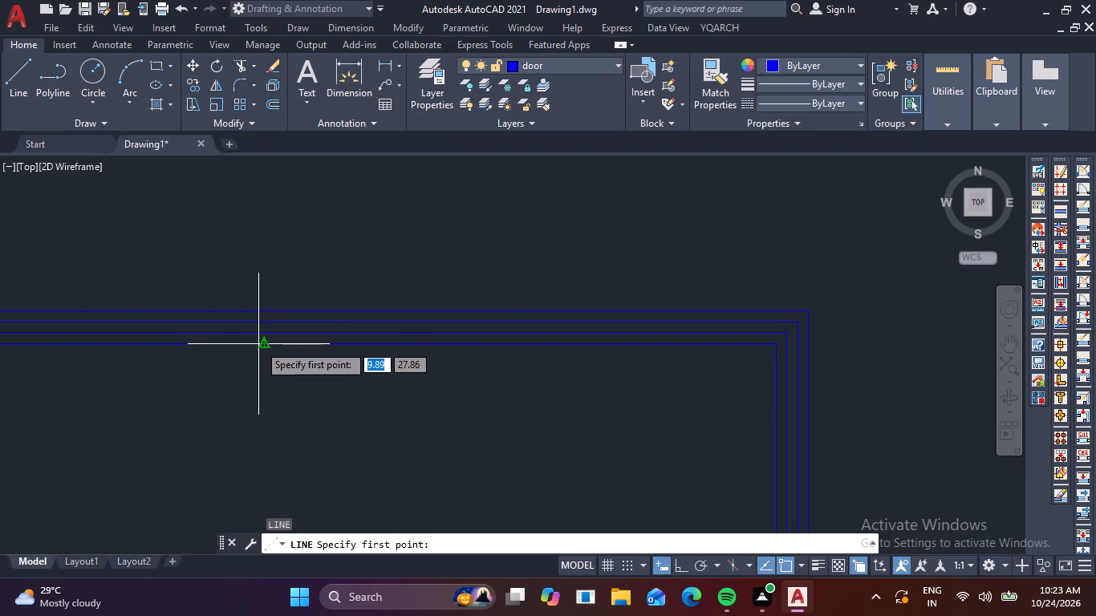
click(264, 346)
scroll(267, 363, down, 3)
middle_drag(292, 406, 245, 276)
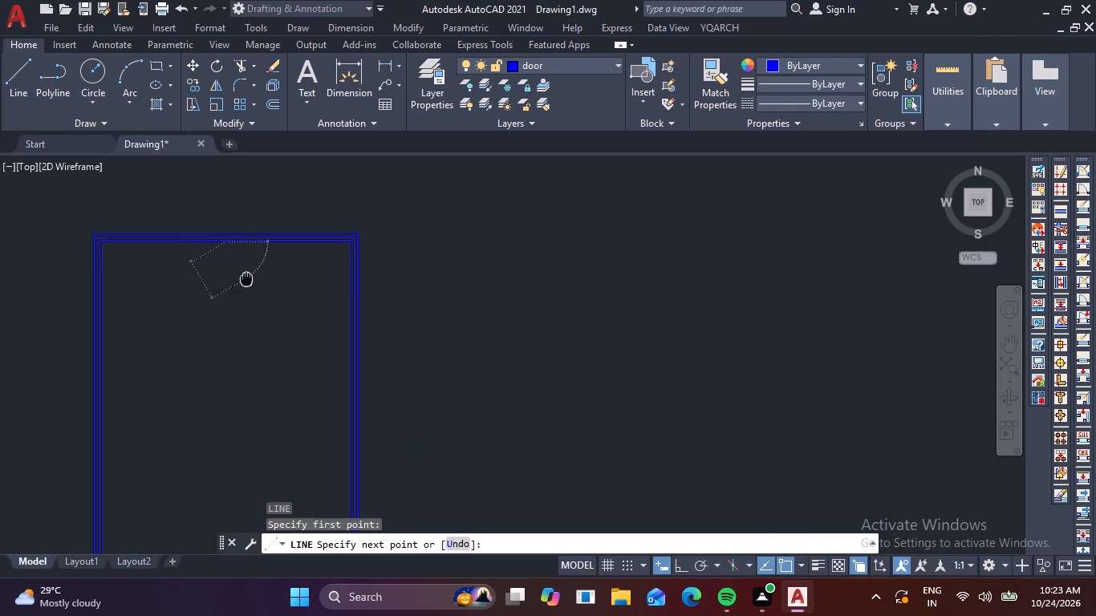
middle_drag(245, 276, 243, 269)
scroll(240, 267, down, 3)
middle_drag(240, 338, 219, 253)
scroll(204, 322, up, 4)
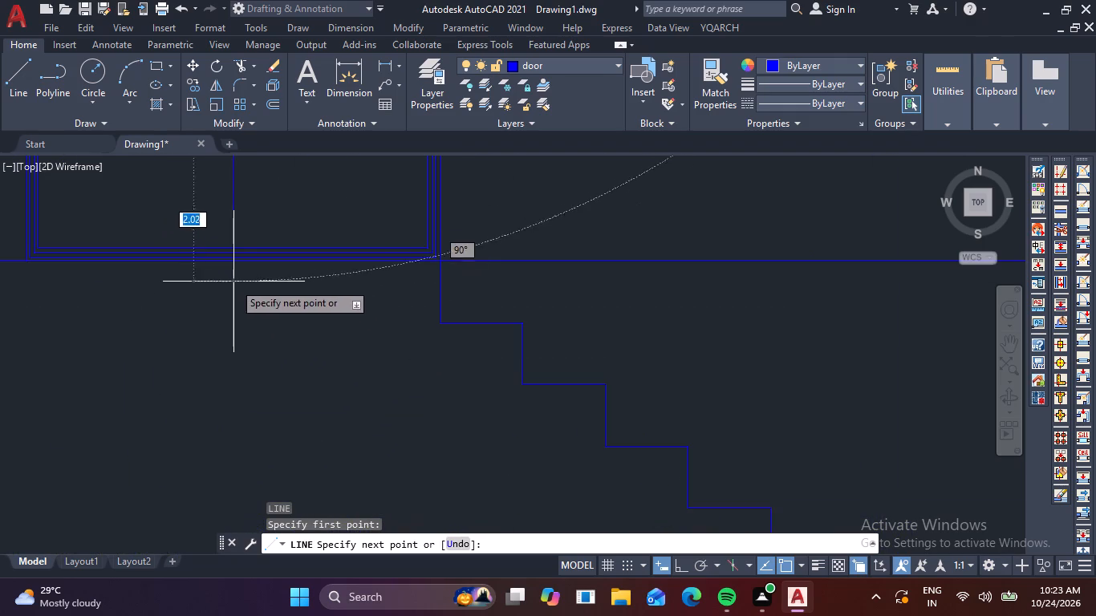
middle_drag(240, 249, 245, 354)
scroll(238, 360, up, 4)
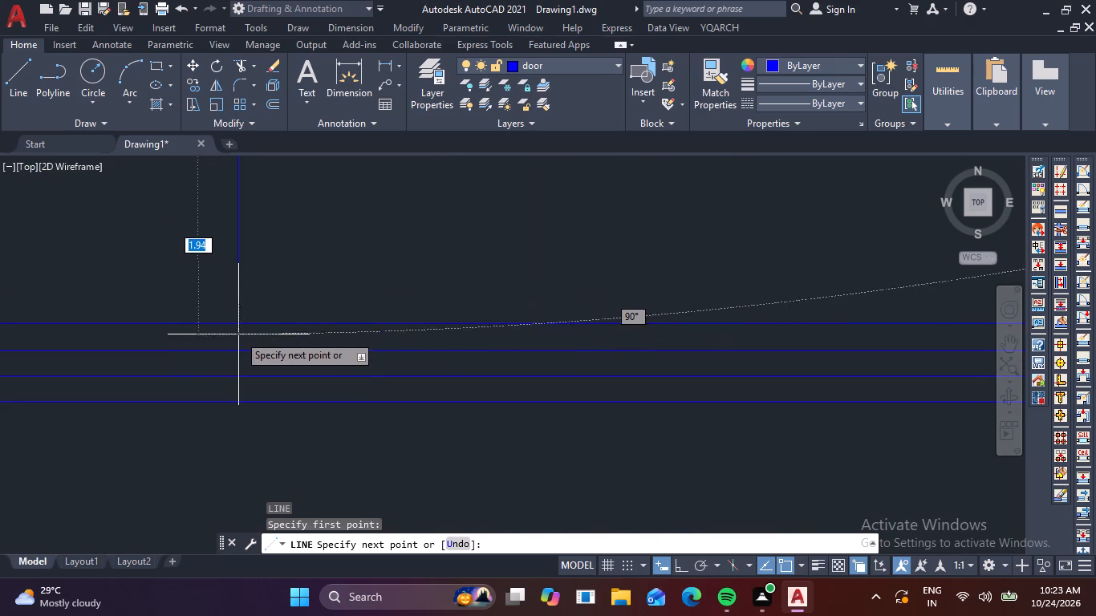
click(213, 322)
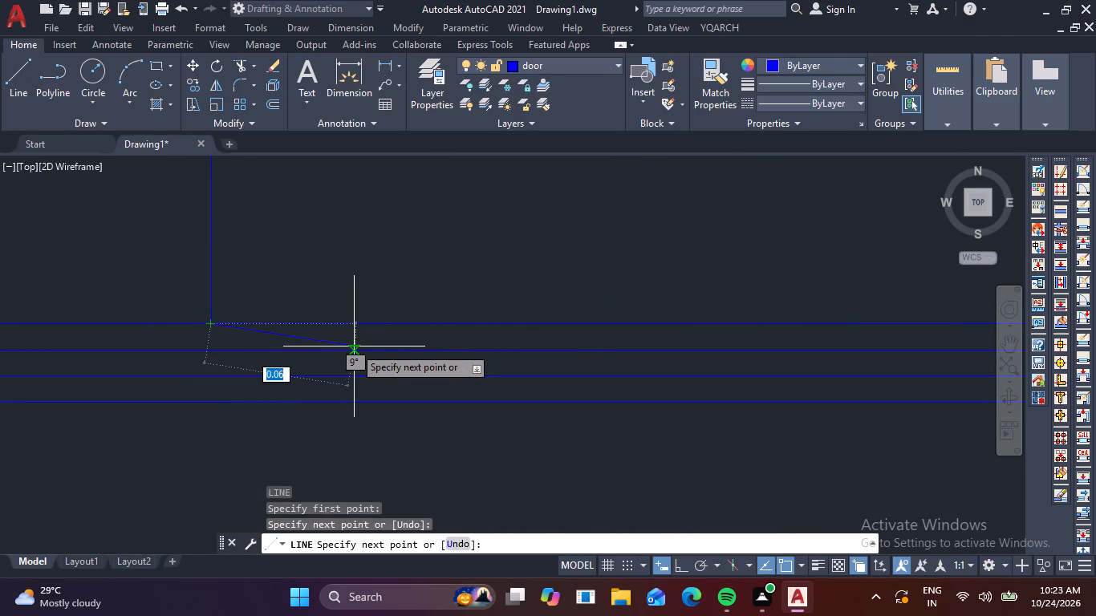
Offset the door's vertical centre line by 0.01 successively to form two parallel lines on each side of it.
key(Escape)
scroll(343, 337, down, 4)
middle_drag(370, 290, 382, 474)
scroll(373, 457, down, 1)
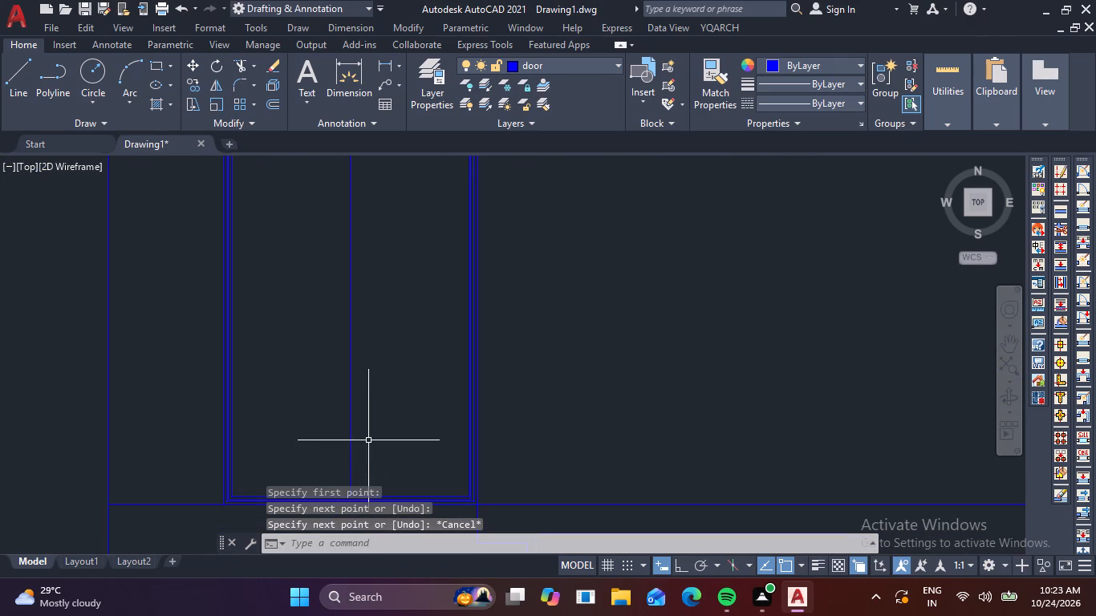
scroll(365, 404, down, 1)
middle_drag(370, 415, 372, 464)
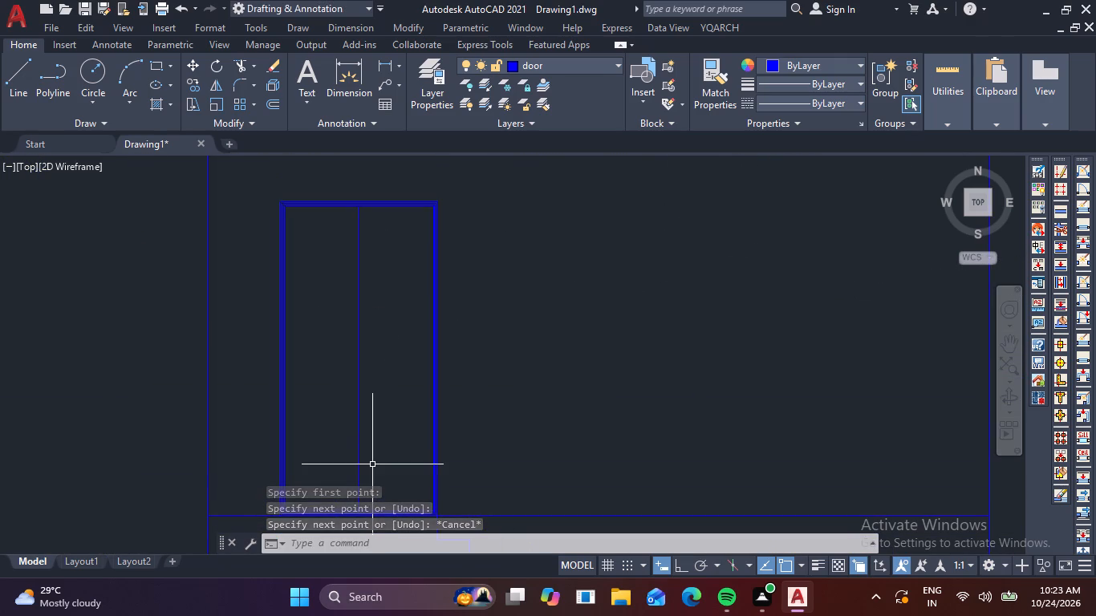
key(o)
key(Return)
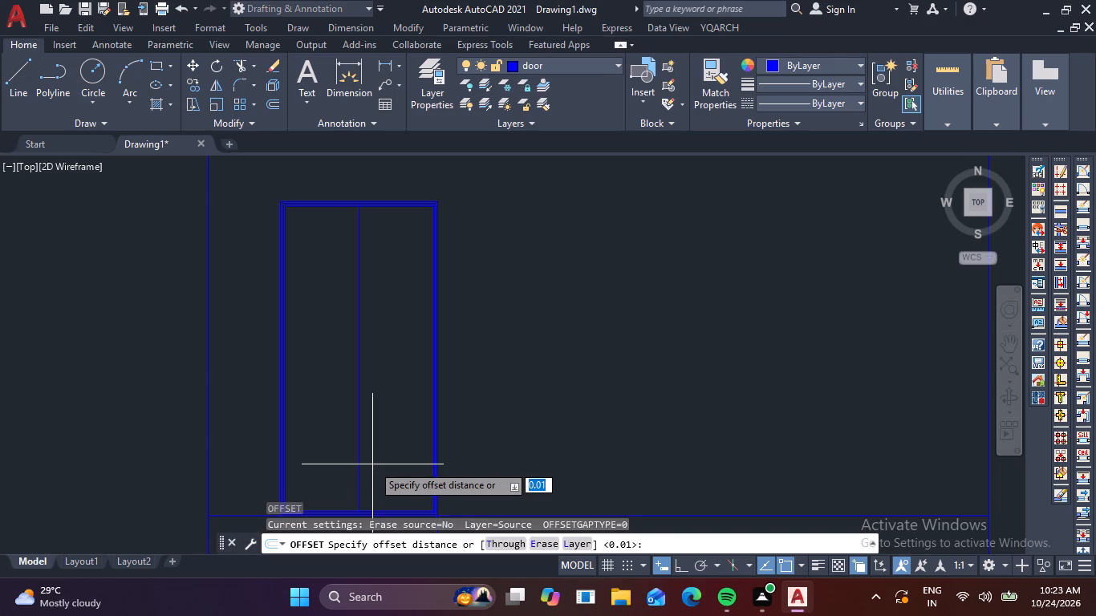
key(space)
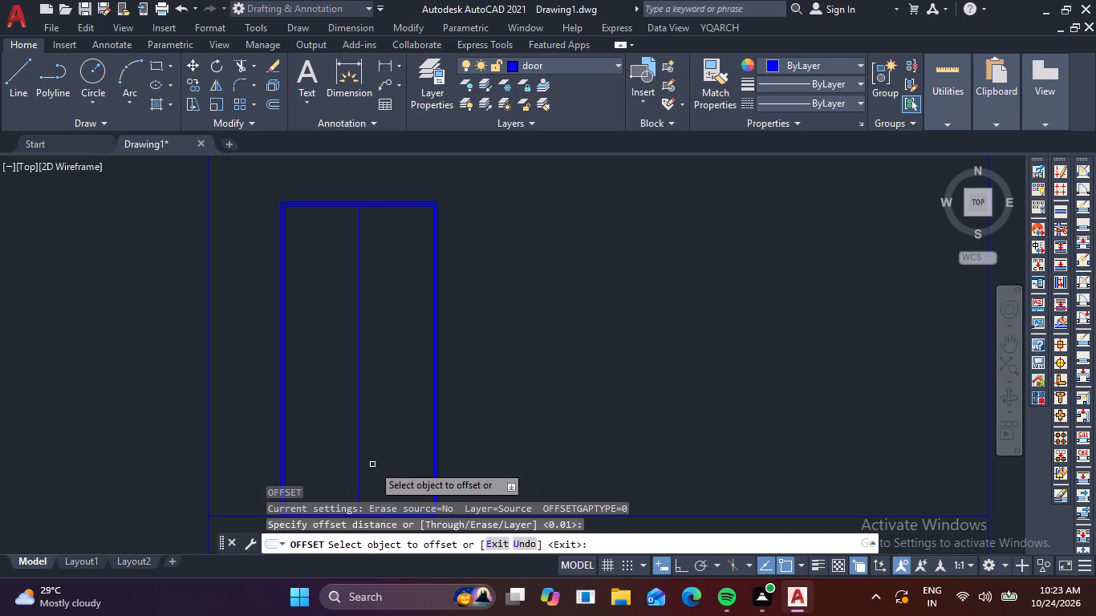
click(360, 415)
click(375, 416)
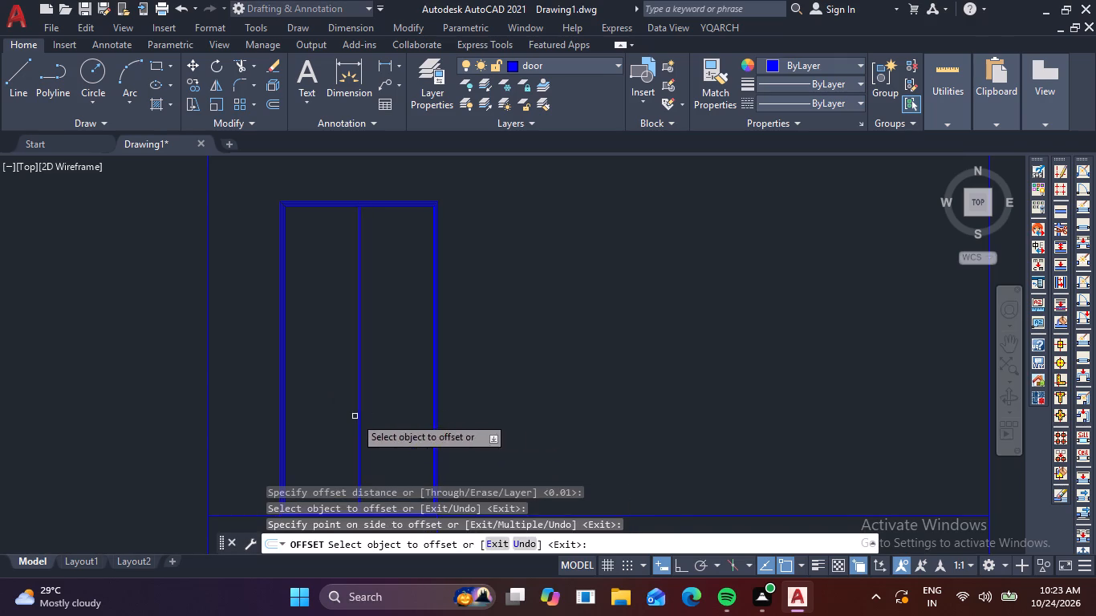
scroll(343, 411, up, 4)
click(423, 396)
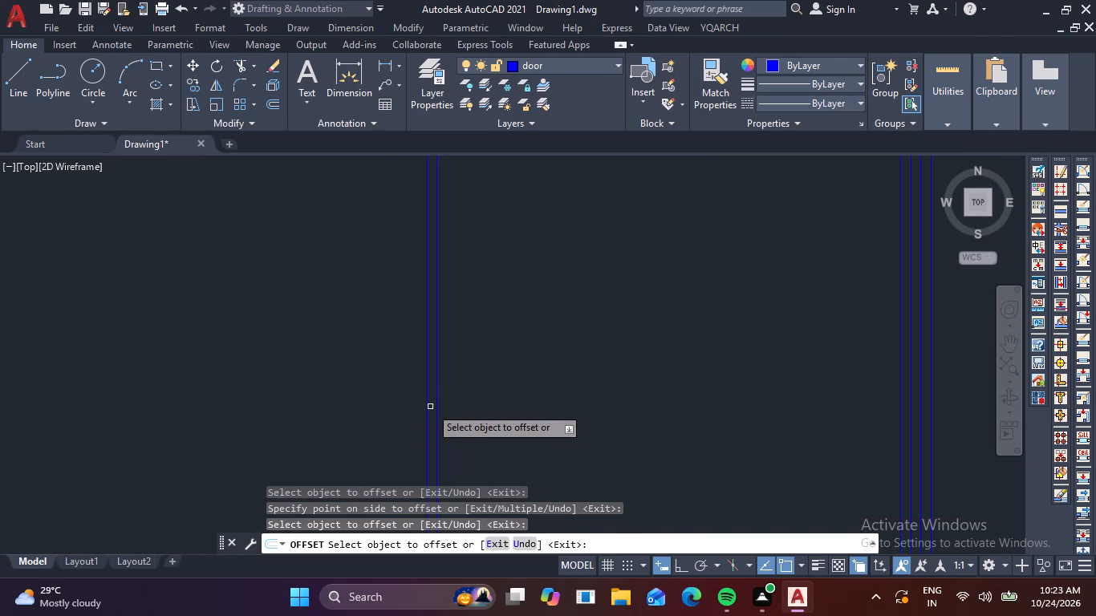
click(428, 407)
click(391, 415)
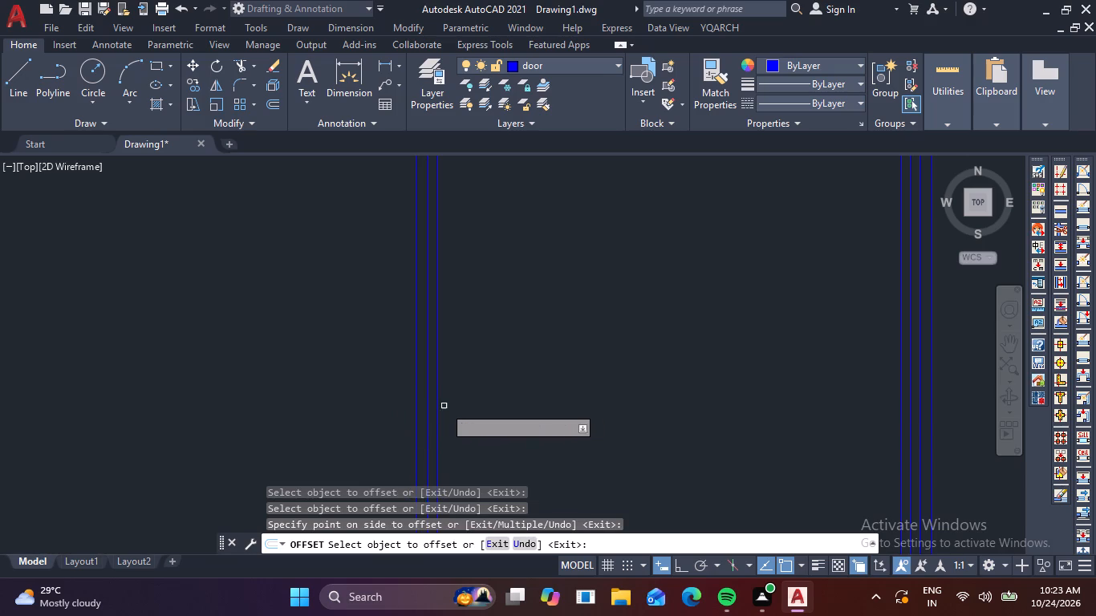
click(435, 407)
click(496, 411)
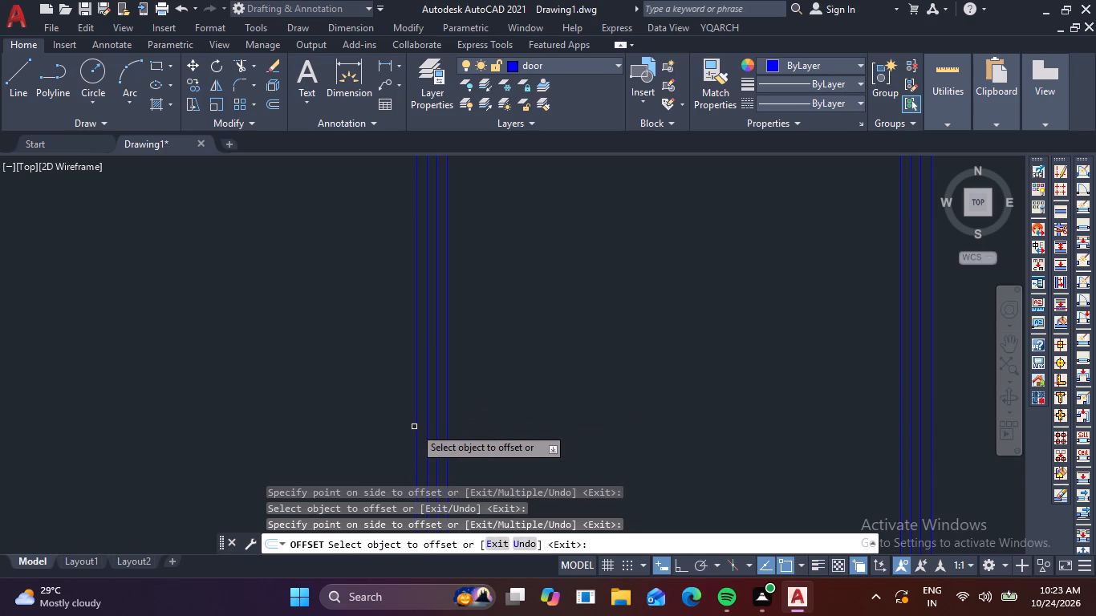
click(418, 428)
click(351, 440)
scroll(351, 440, down, 5)
scroll(416, 428, down, 3)
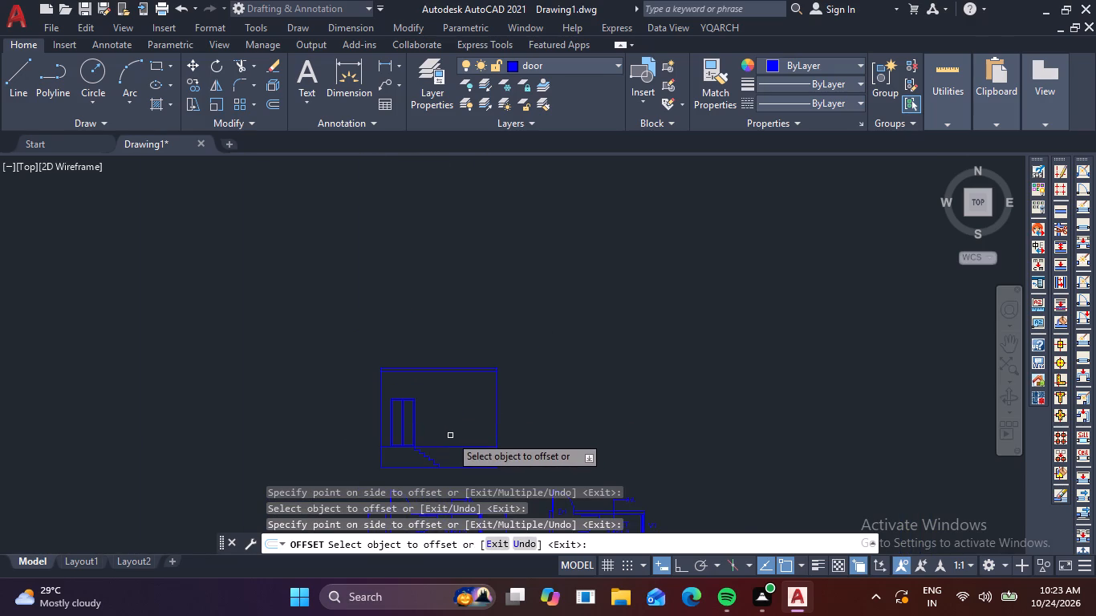
key(Escape)
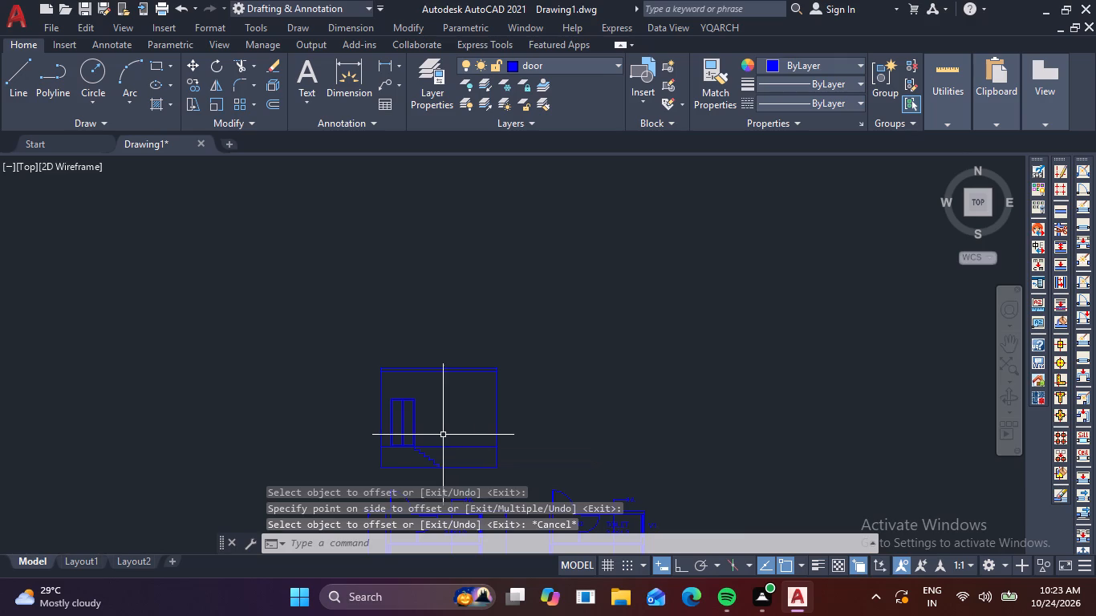
Draw a lintel rectangle about 1.00 wide and 0.05 high directly on top of the door frame.
scroll(440, 432, up, 4)
middle_drag(434, 427, 512, 568)
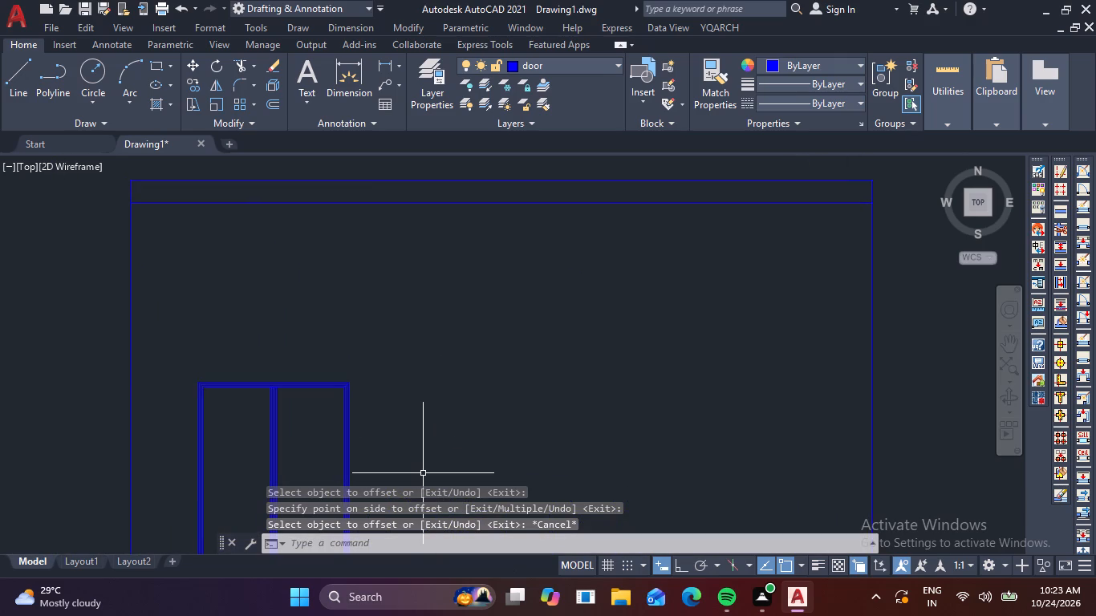
text(REC)
key(space)
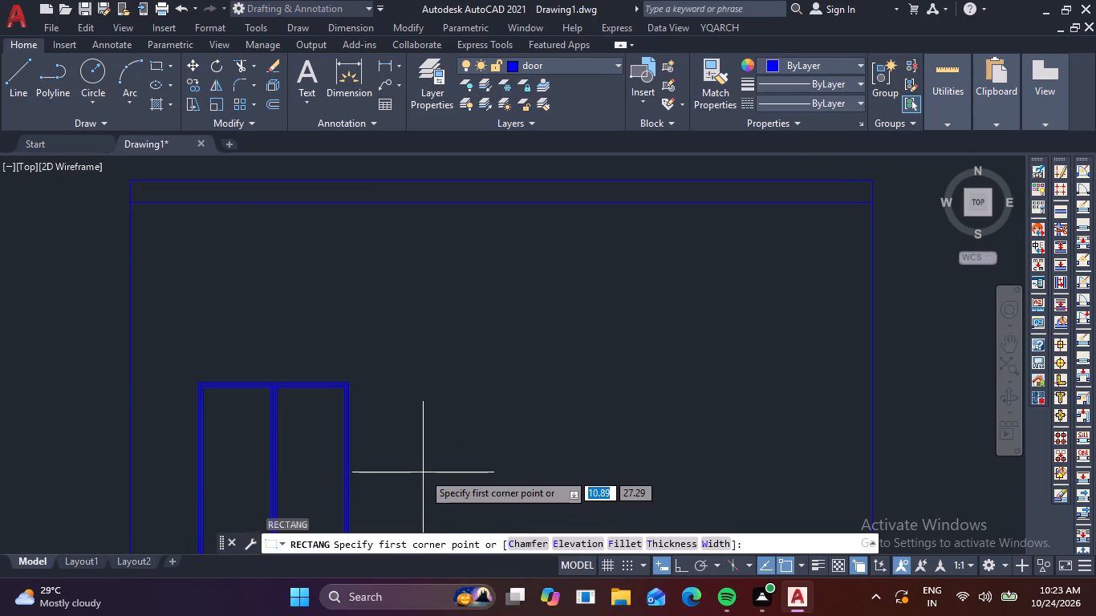
scroll(201, 387, up, 3)
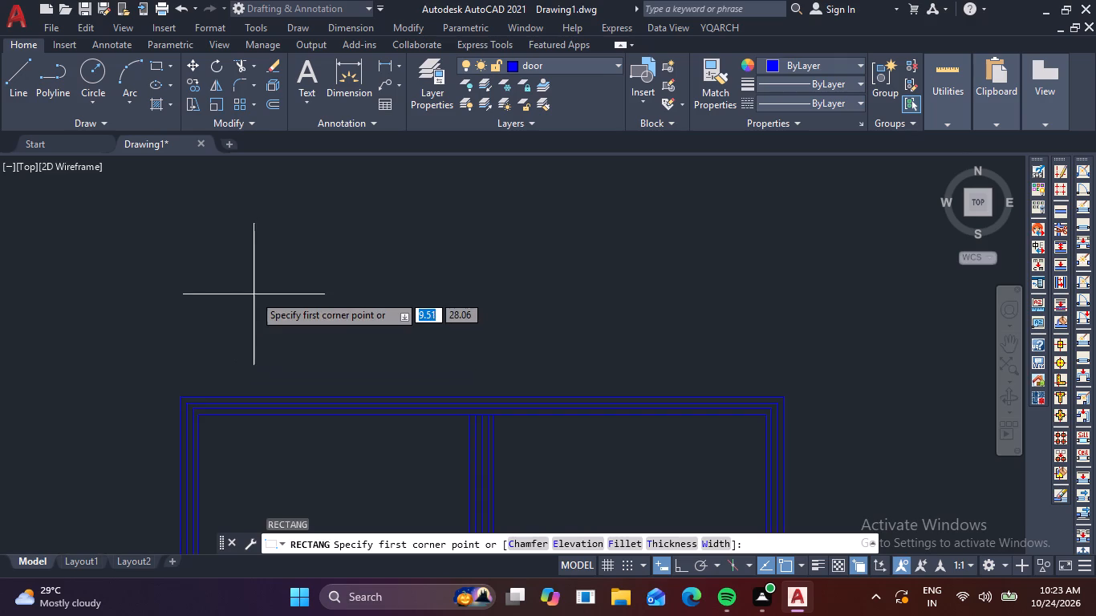
click(181, 394)
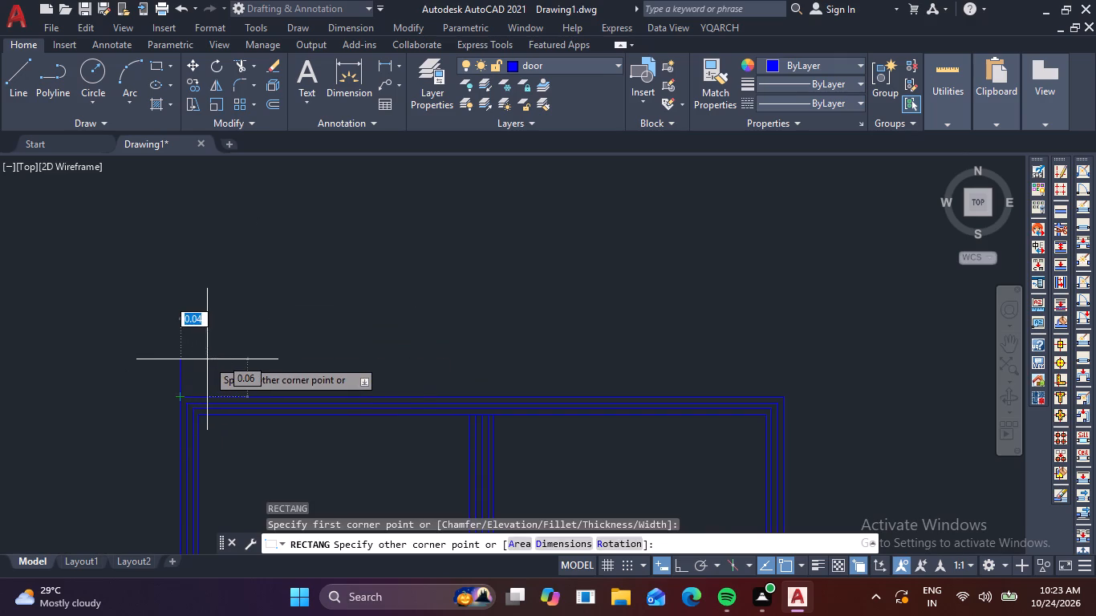
click(783, 360)
Draw a projection outline from the lintel's top outer corner past the nearby side line, about 0.06 down, and back to that side line.
scroll(780, 371, down, 3)
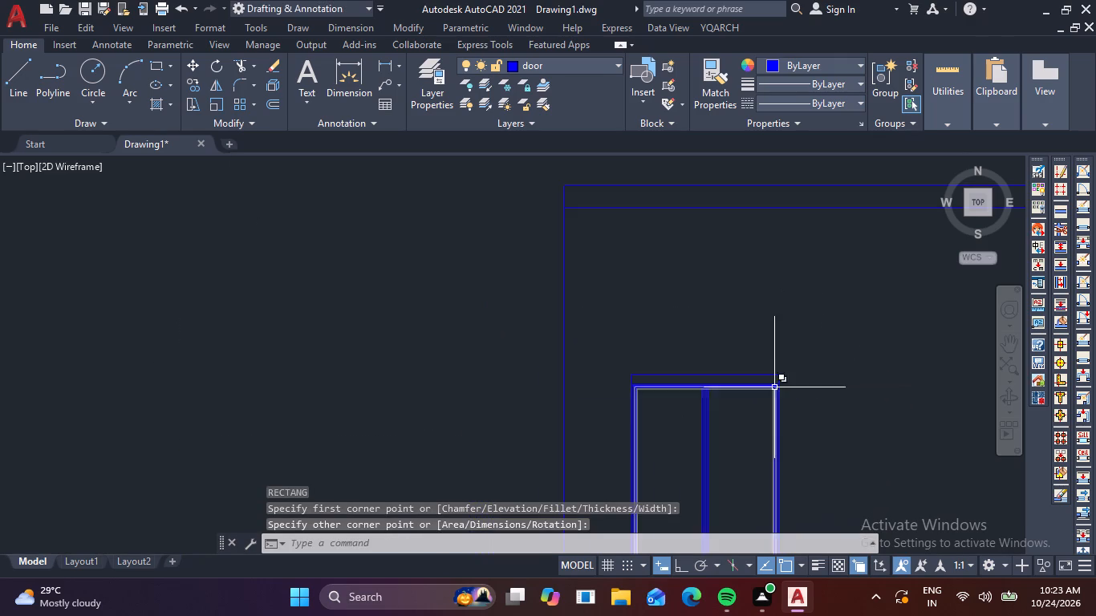
scroll(654, 474, down, 1)
scroll(627, 446, up, 3)
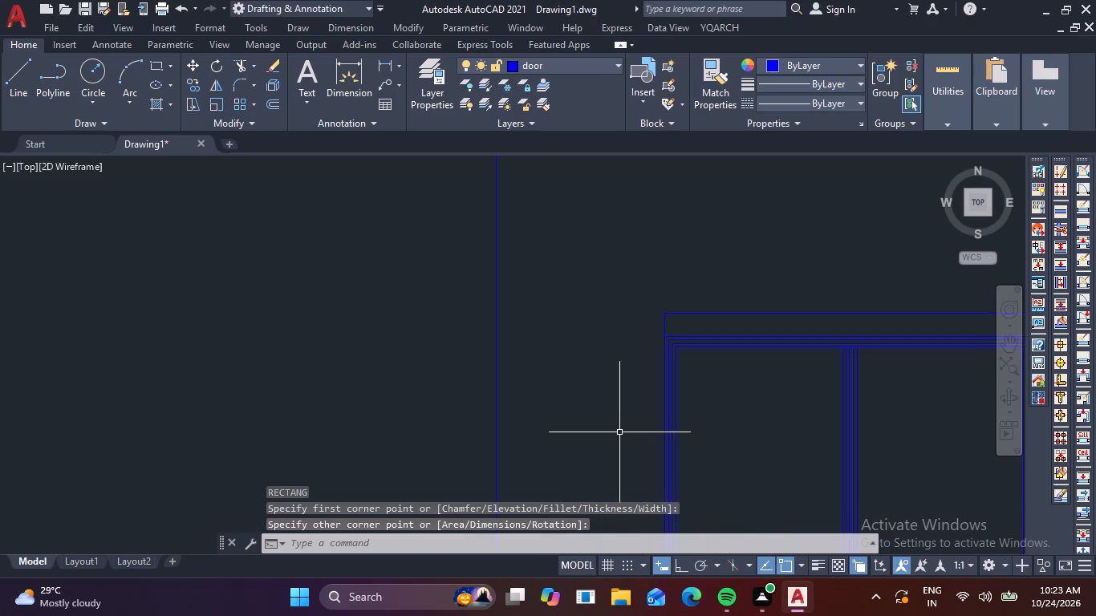
text(L)
key(space)
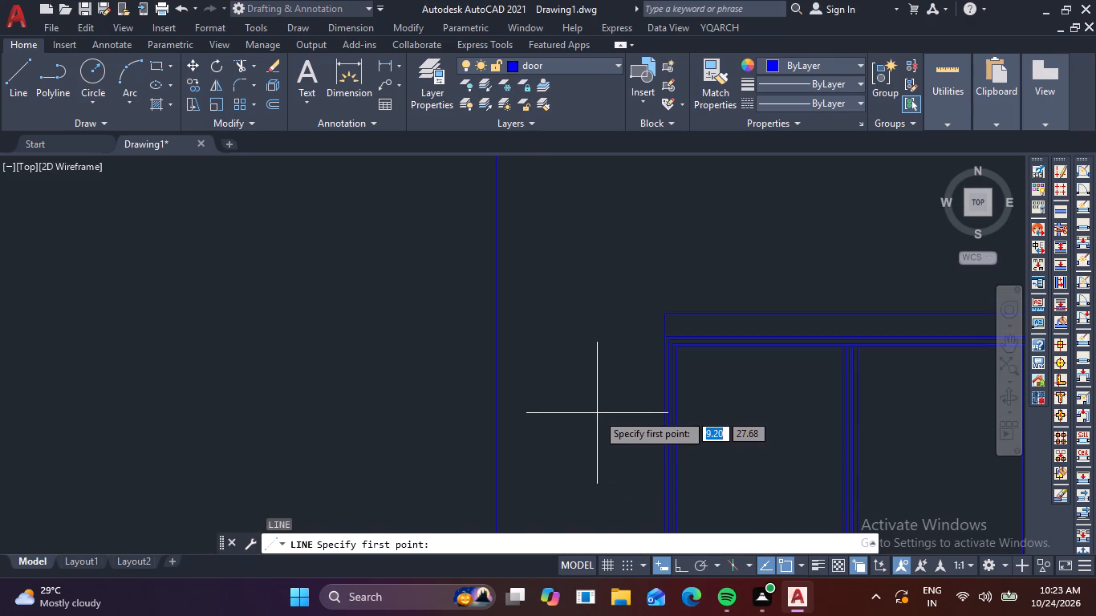
click(664, 315)
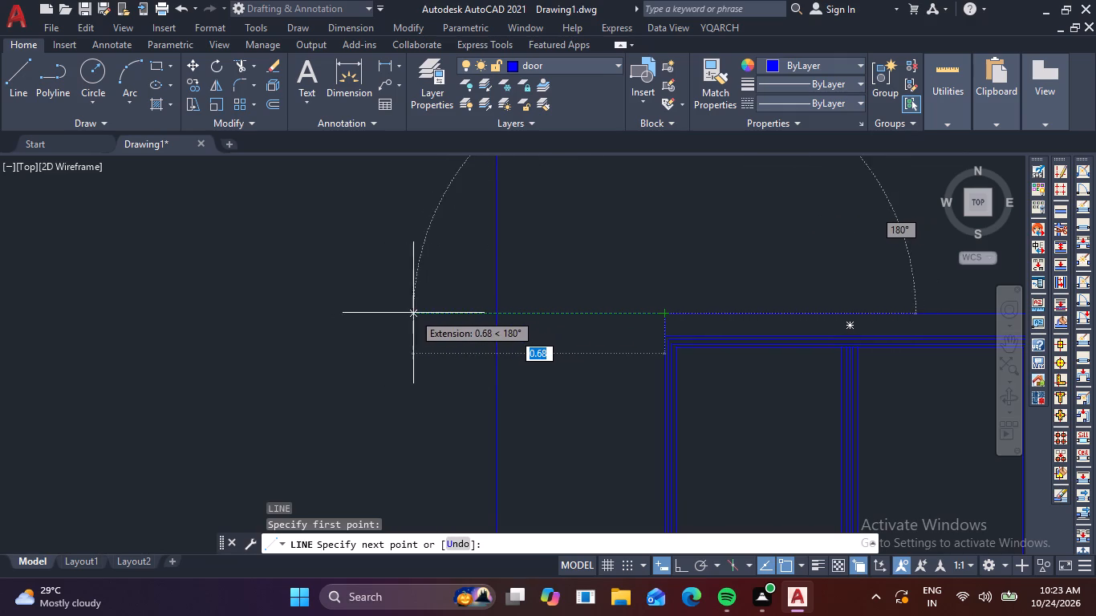
click(384, 312)
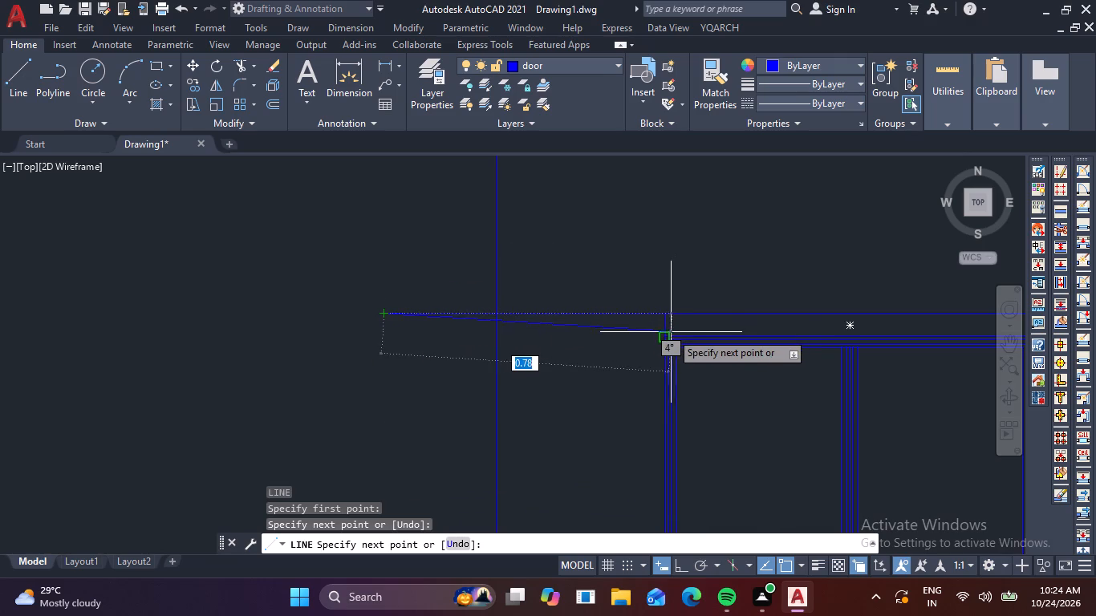
click(380, 344)
click(498, 337)
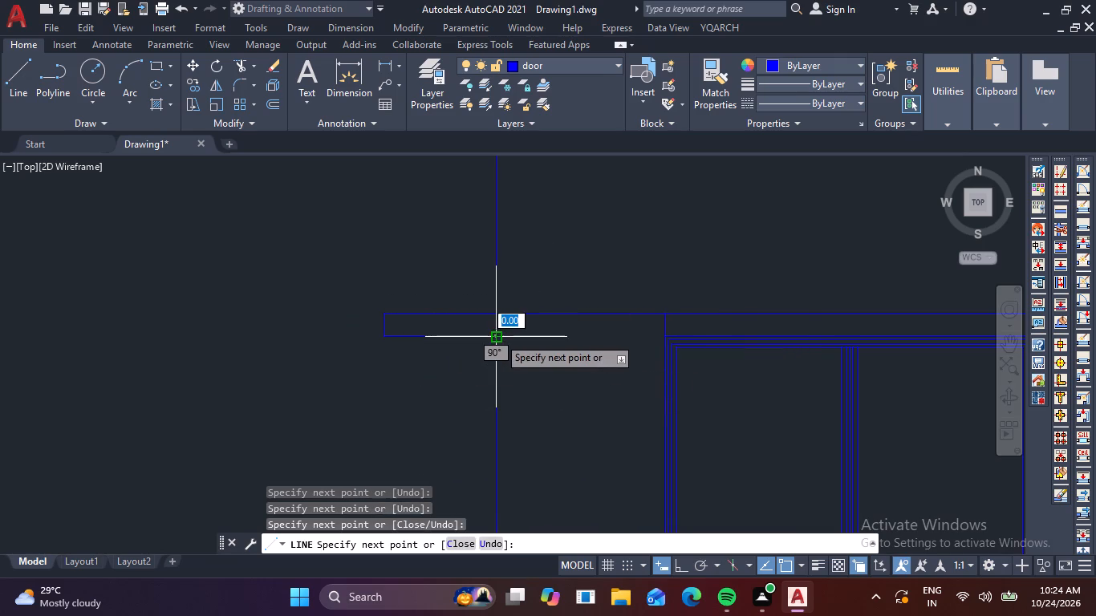
key(Escape)
Trim the projection's top line between the side line and the door lintel.
key(r)
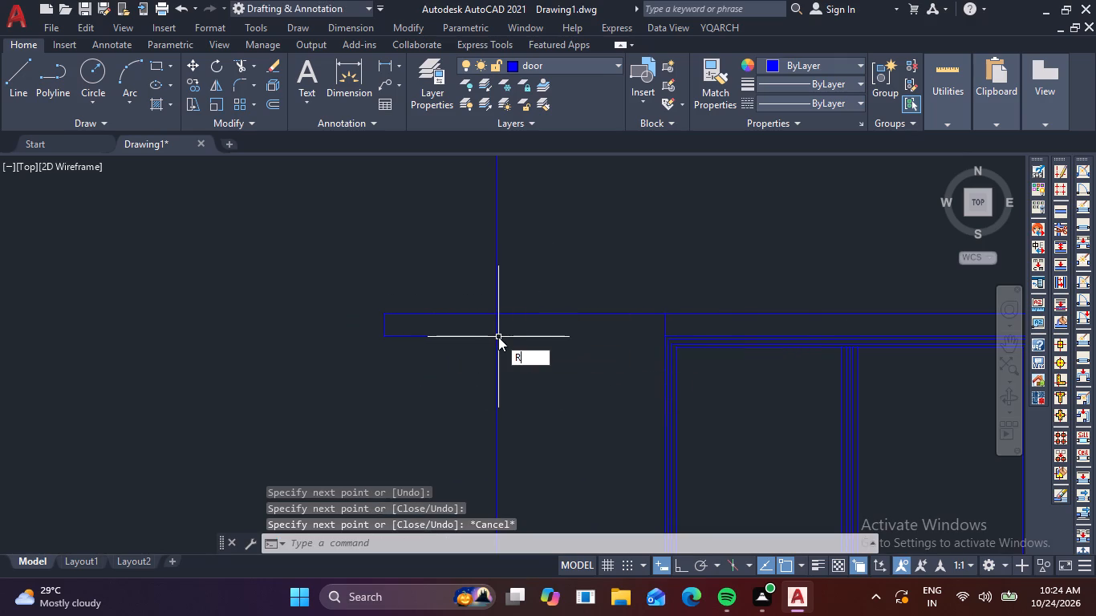
key(Escape)
text(TR)
key(space)
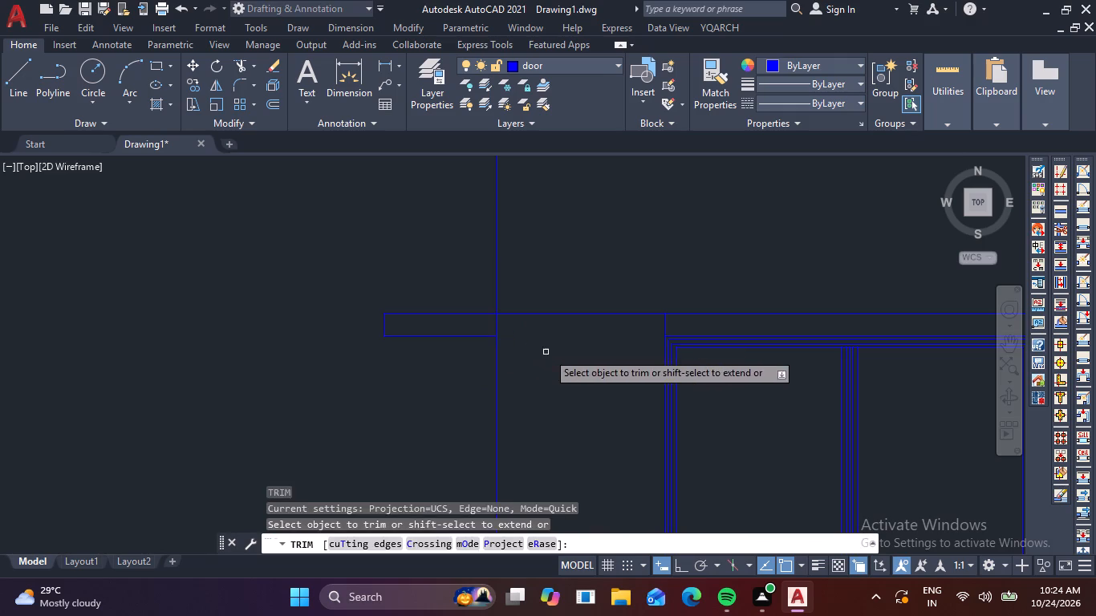
click(571, 359)
click(537, 297)
scroll(535, 296, down, 2)
scroll(834, 270, down, 3)
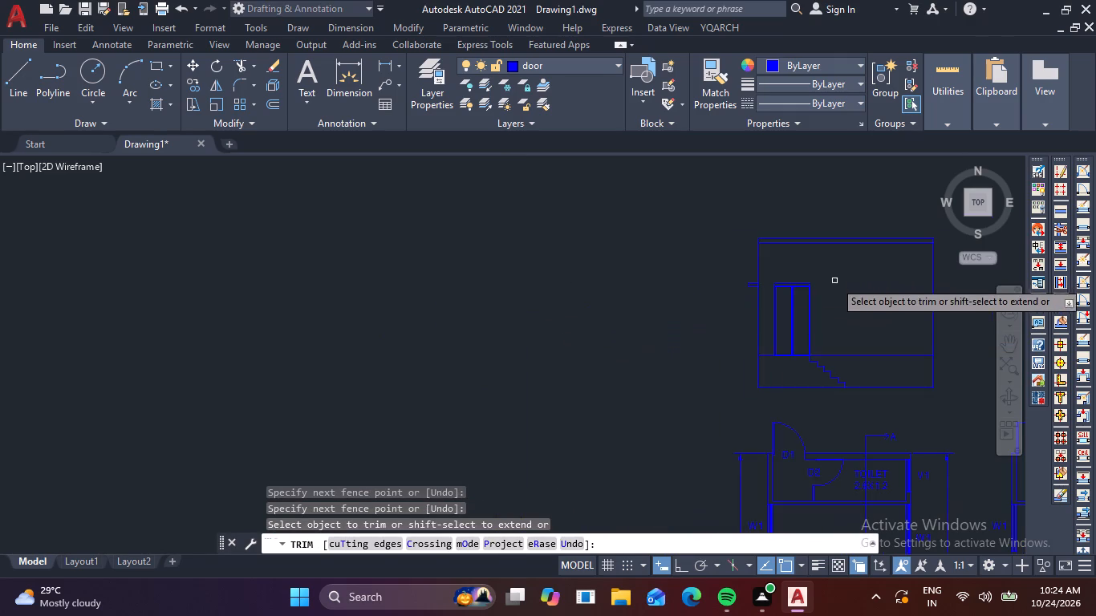
middle_drag(863, 291, 552, 326)
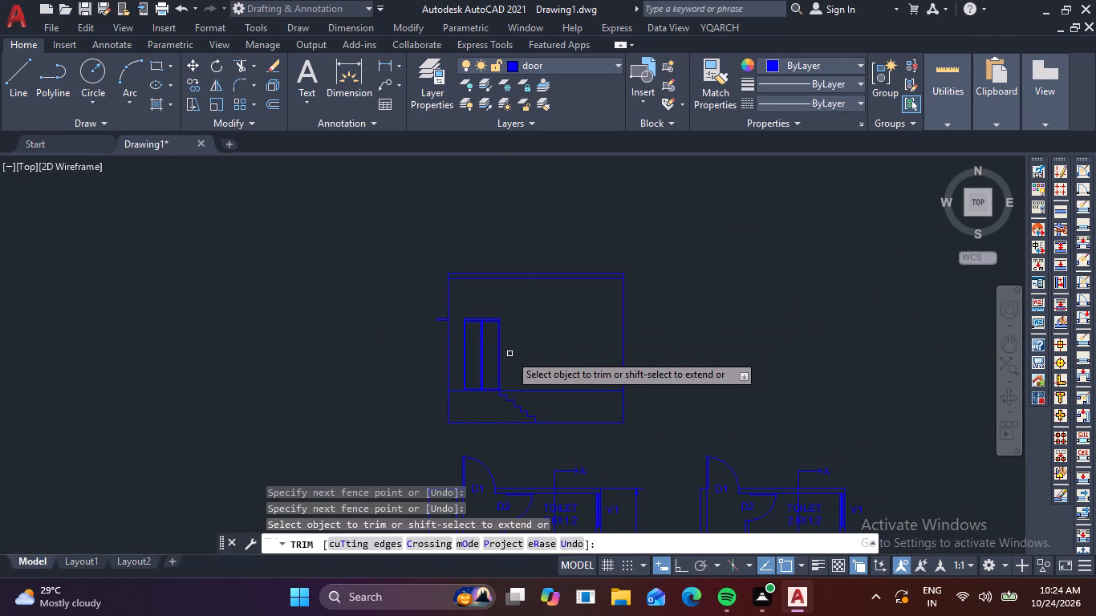
key(Escape)
Mirror the three projection lines to the opposite side about a vertical axis through the slab underside's midpoint, keeping the originals.
scroll(424, 342, up, 3)
click(476, 288)
click(440, 229)
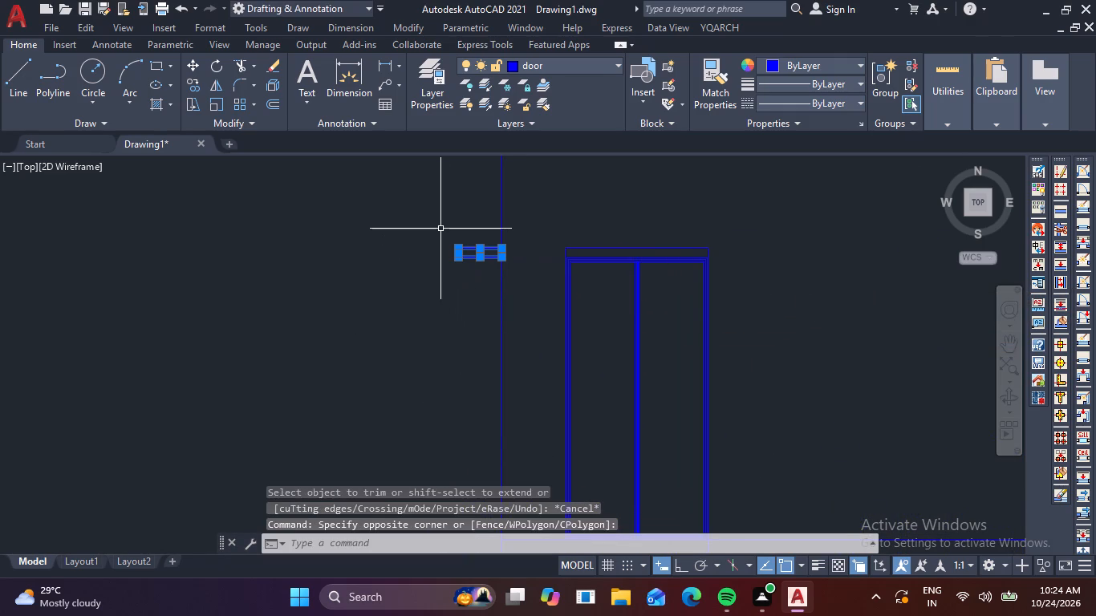
text(MI)
key(space)
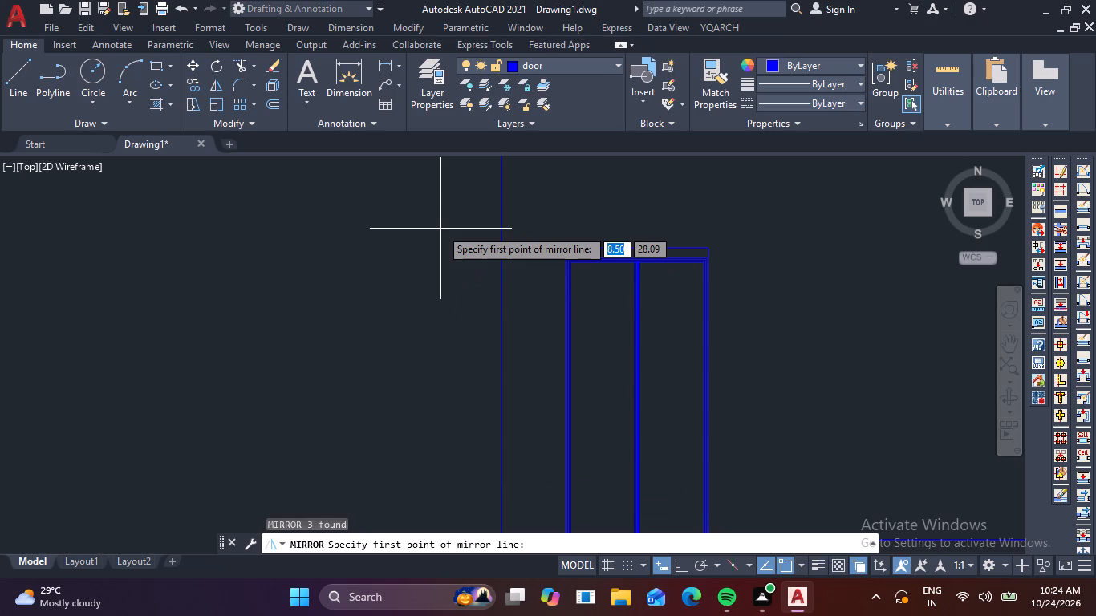
scroll(434, 242, down, 2)
middle_drag(598, 229, 505, 291)
scroll(500, 257, up, 1)
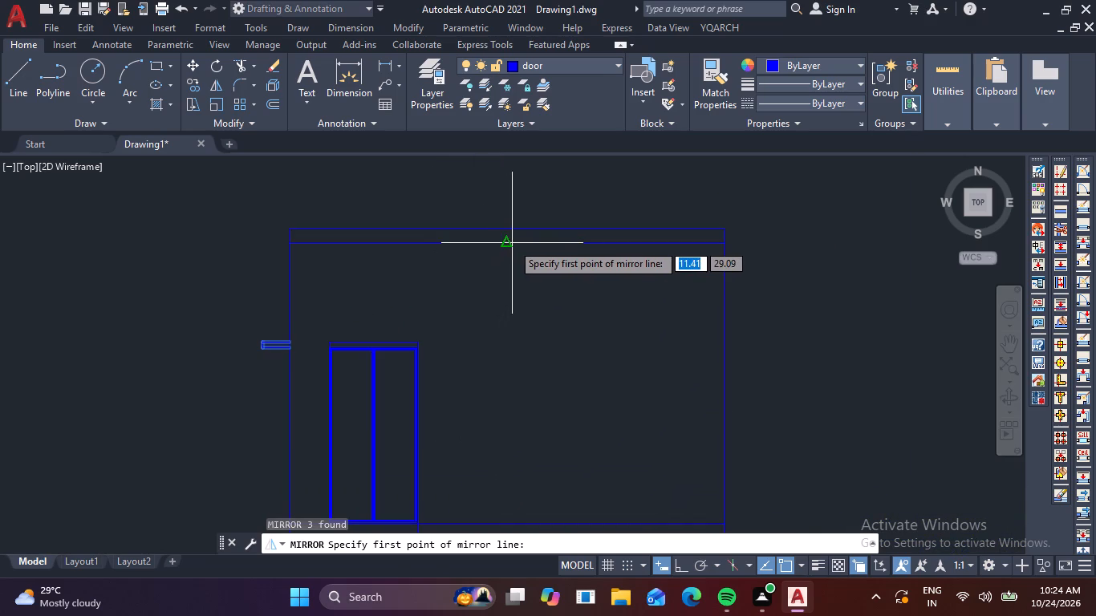
click(507, 242)
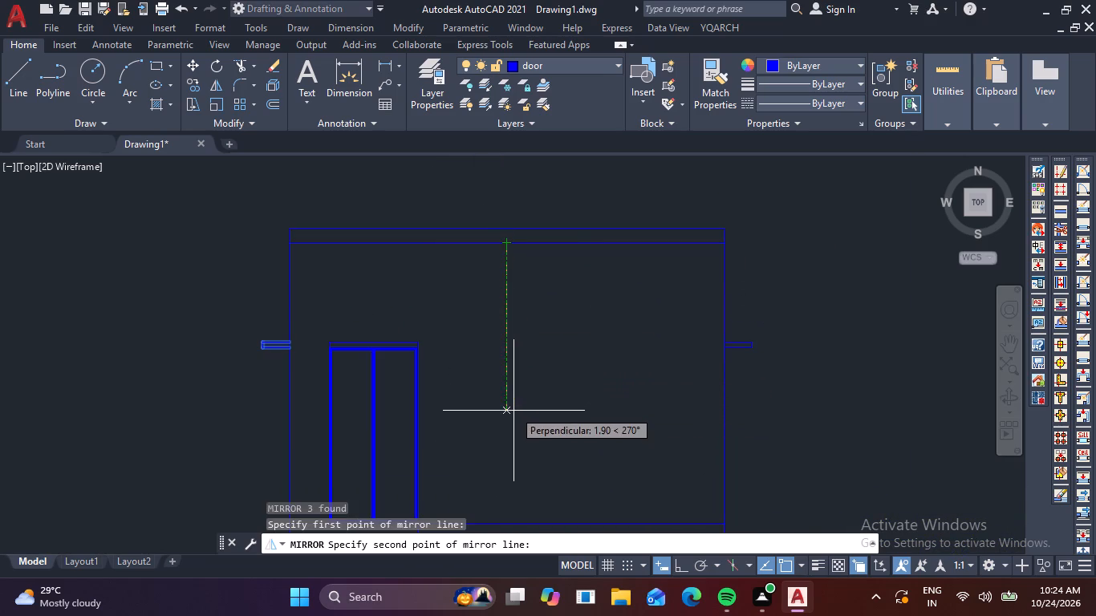
key(F8)
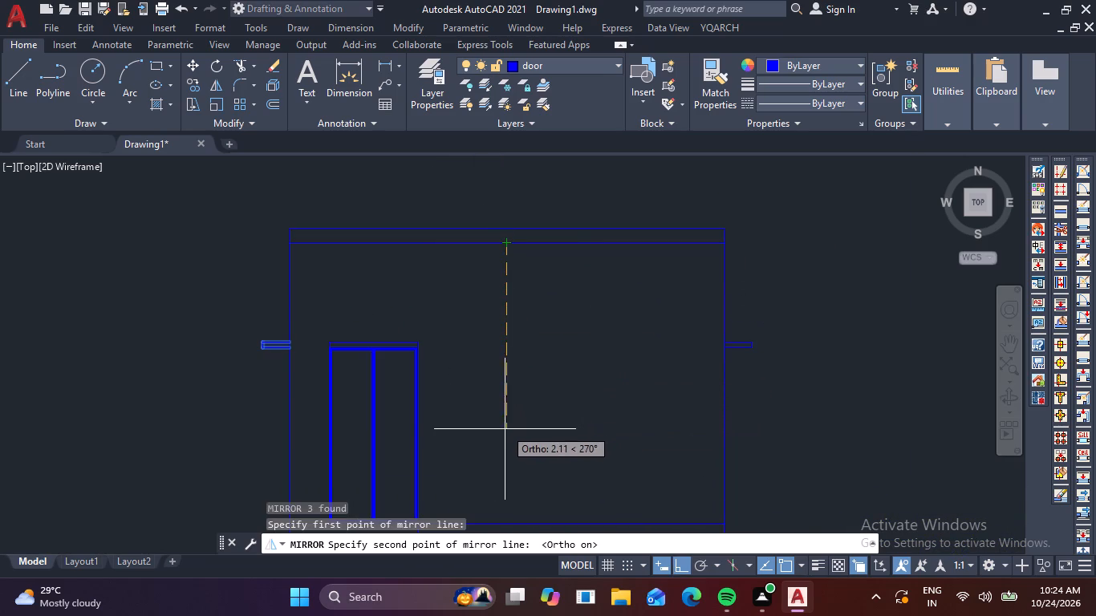
click(502, 430)
key(space)
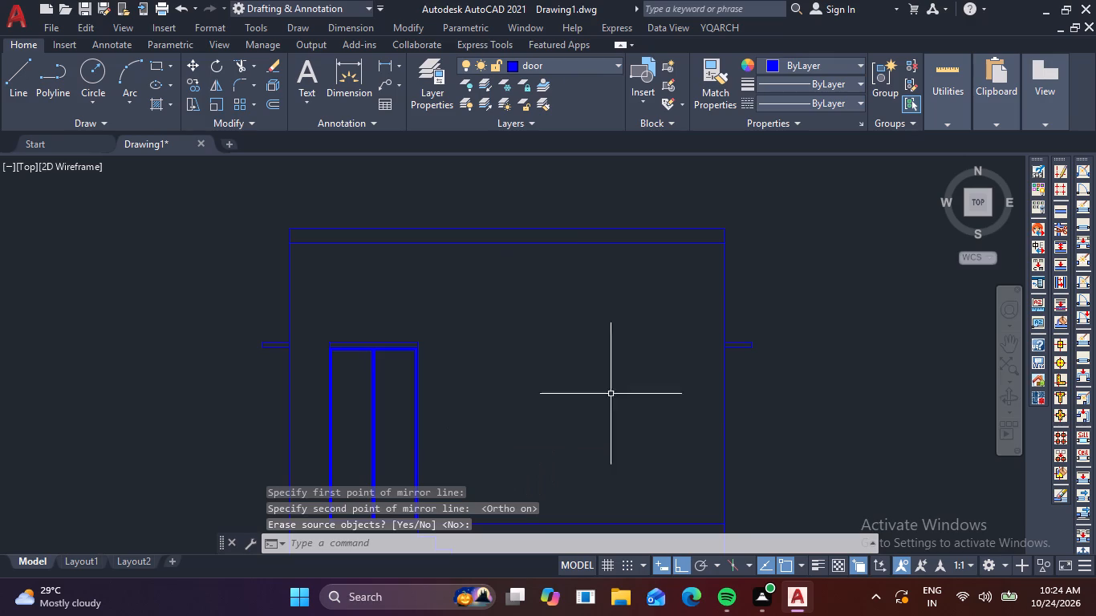
Examine the junction between the horizontal line and the side line on the side away from the door.
scroll(259, 349, up, 5)
scroll(447, 273, up, 5)
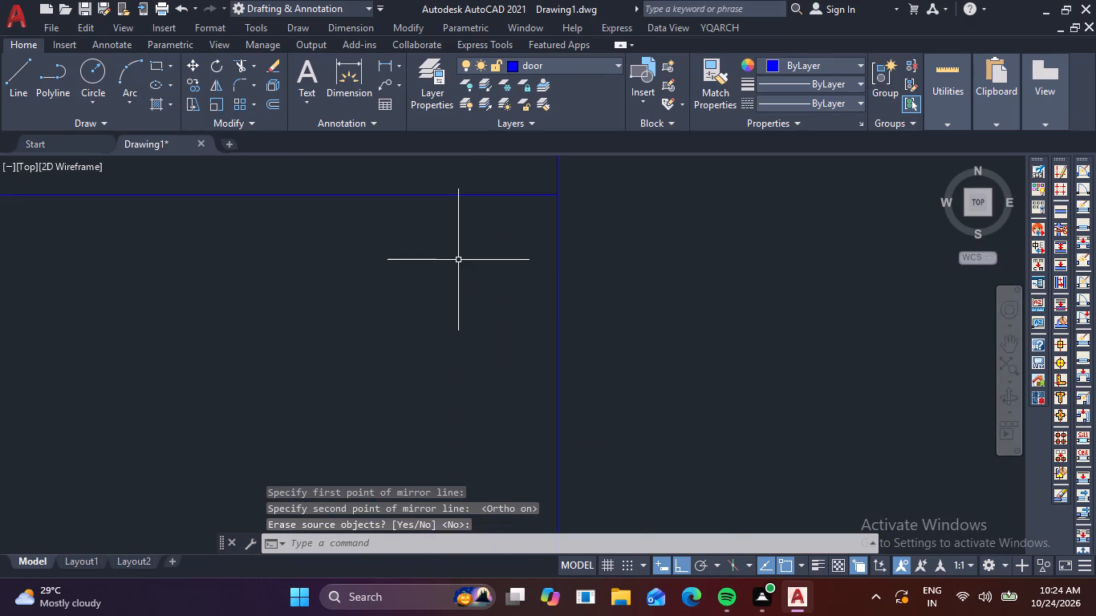
middle_drag(450, 279, 324, 399)
scroll(404, 326, up, 5)
middle_drag(560, 279, 394, 402)
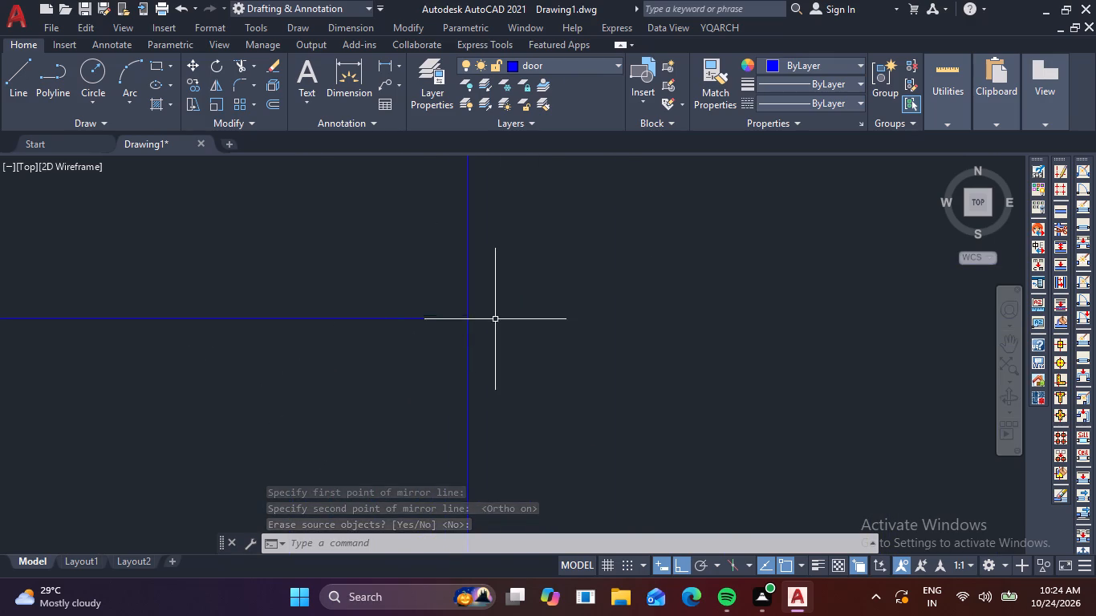
scroll(453, 322, up, 5)
scroll(463, 318, down, 6)
key(Escape)
scroll(445, 345, down, 6)
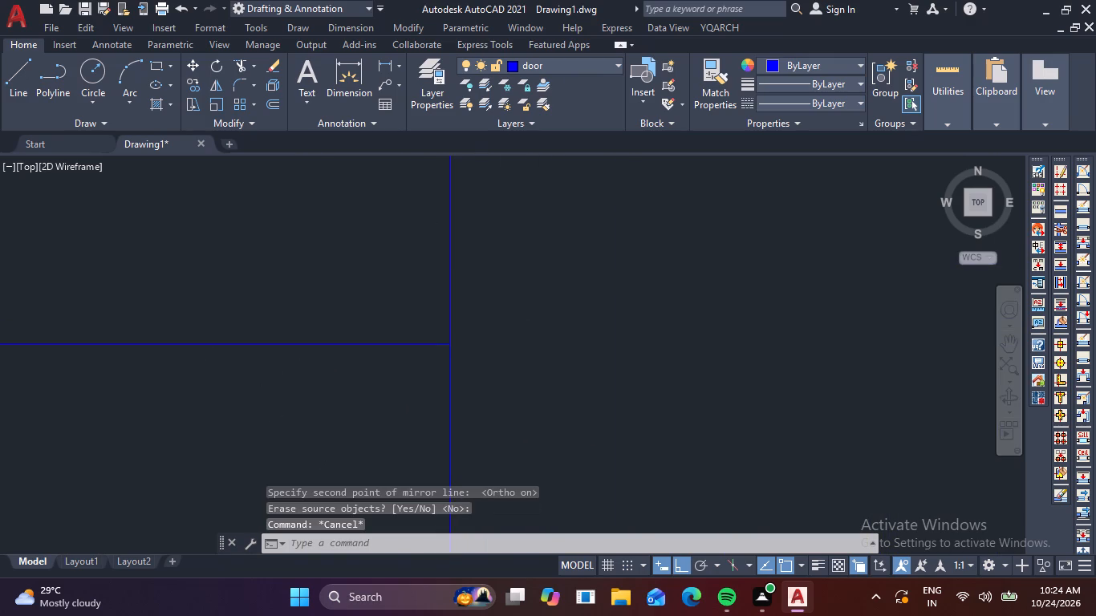
scroll(445, 345, down, 10)
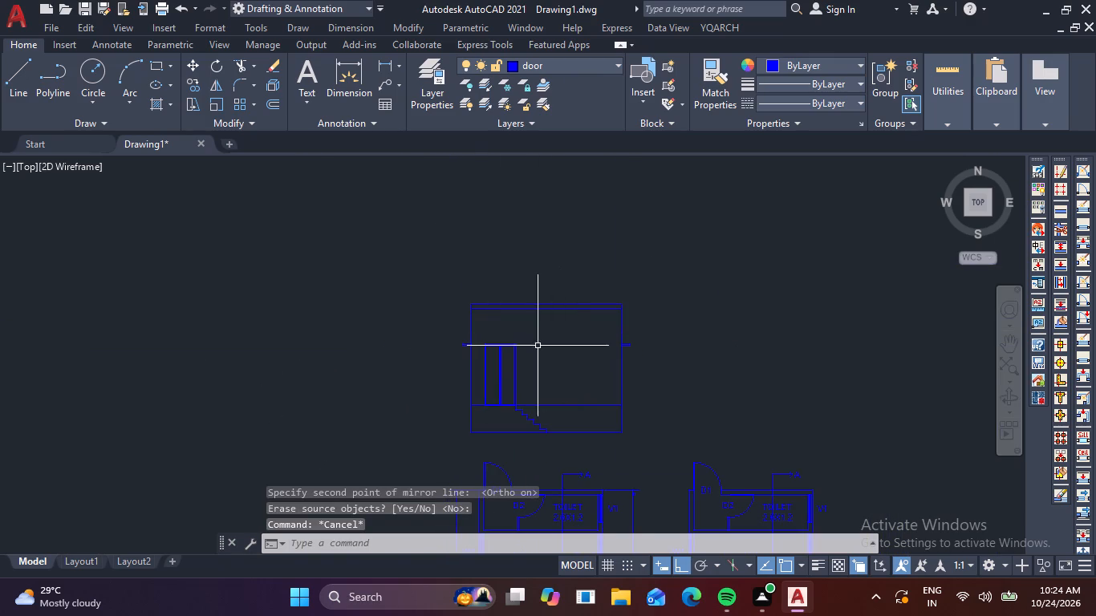
Draw a roof slab overhang outline on the door side: about 0.32 outward from the slab's top corner, 0.15 down, and back to the side line.
text(L)
key(space)
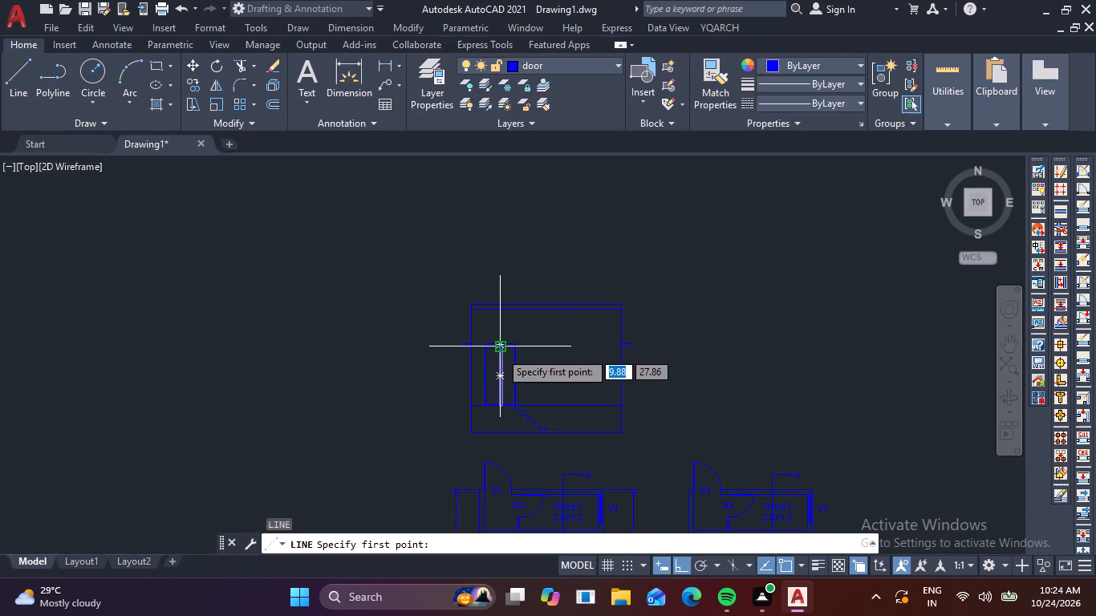
scroll(475, 302, up, 7)
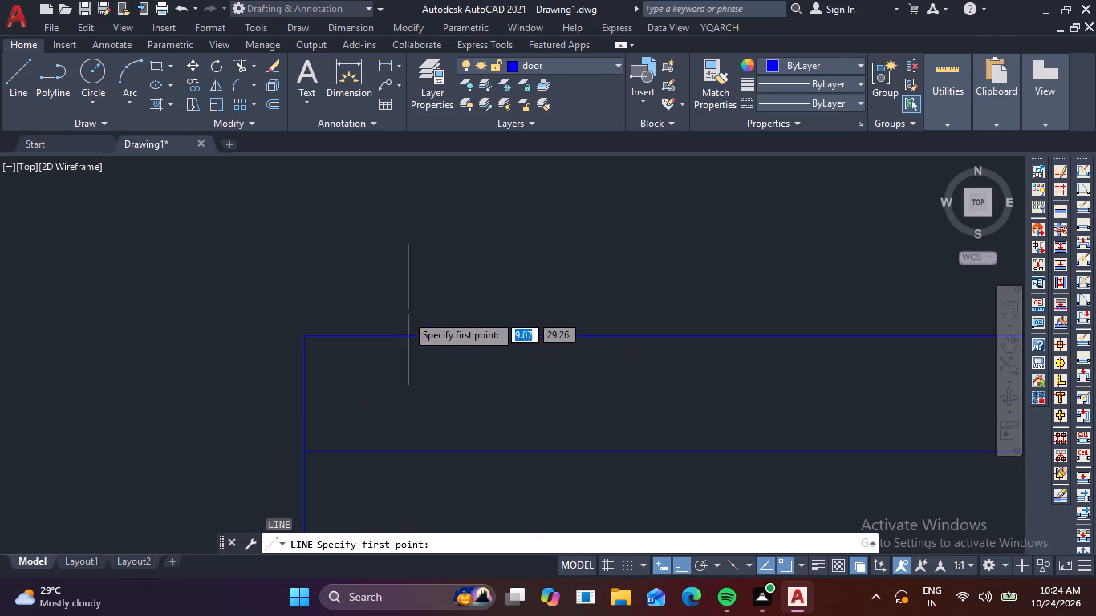
click(306, 339)
scroll(104, 345, down, 3)
middle_drag(104, 346, 249, 317)
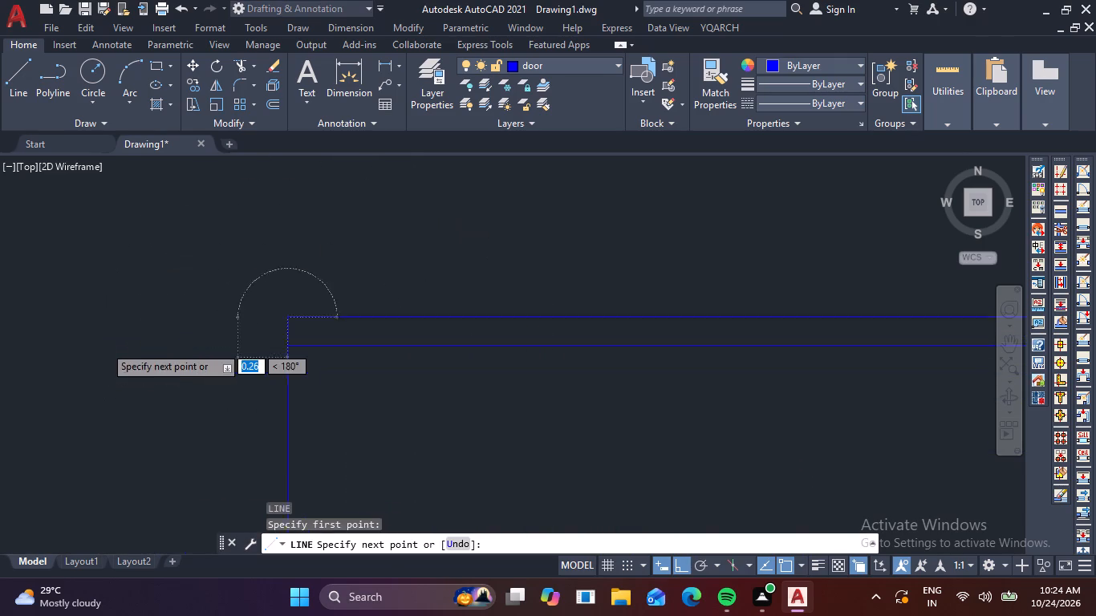
middle_drag(249, 317, 278, 312)
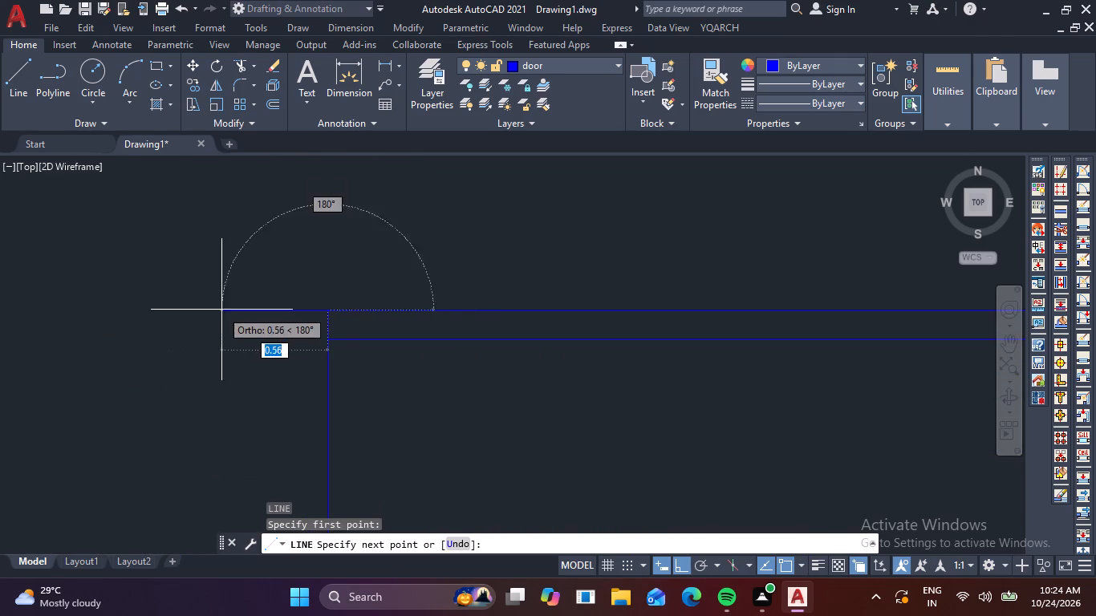
click(266, 321)
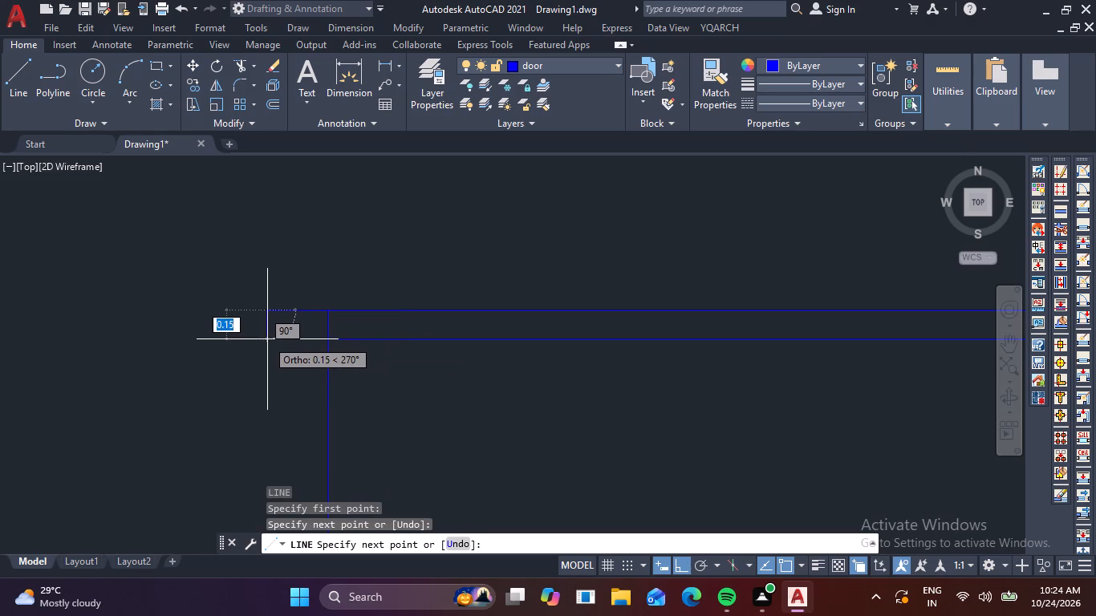
scroll(327, 341, up, 3)
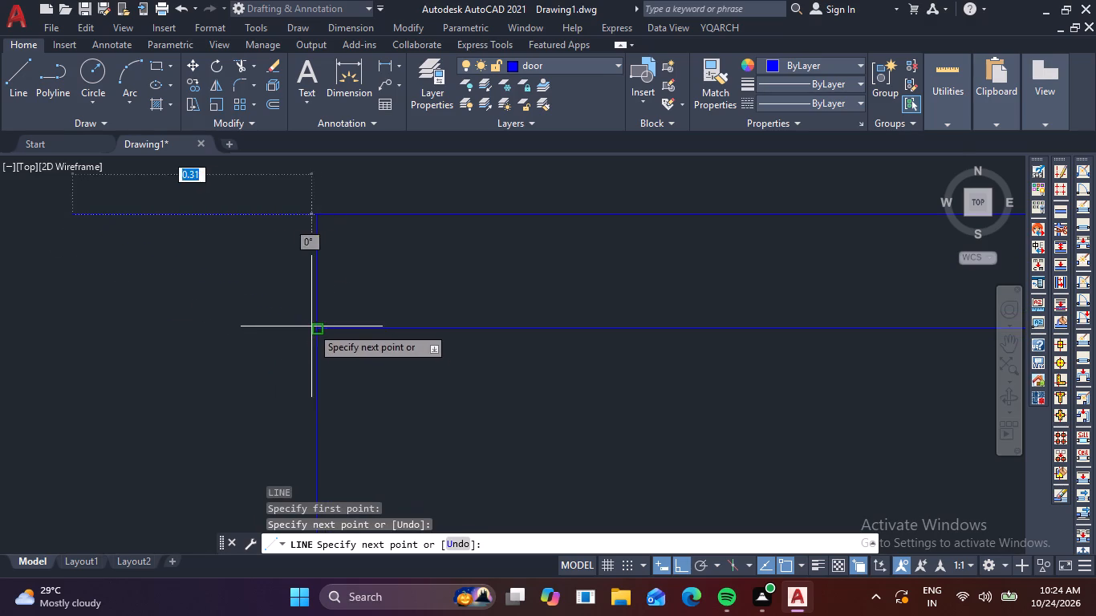
middle_drag(318, 327, 408, 334)
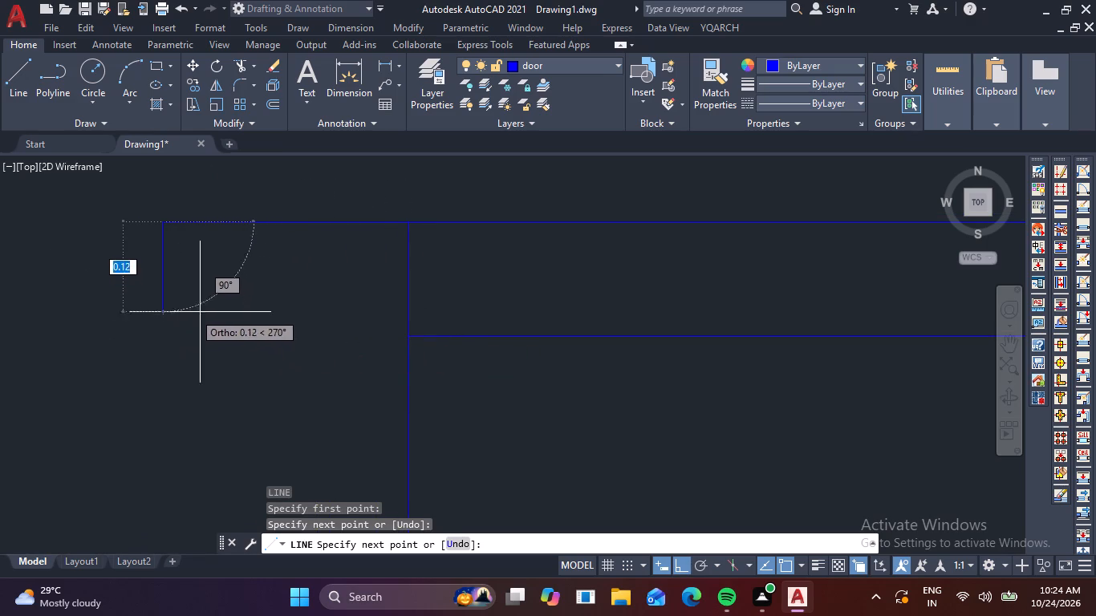
click(168, 336)
click(408, 331)
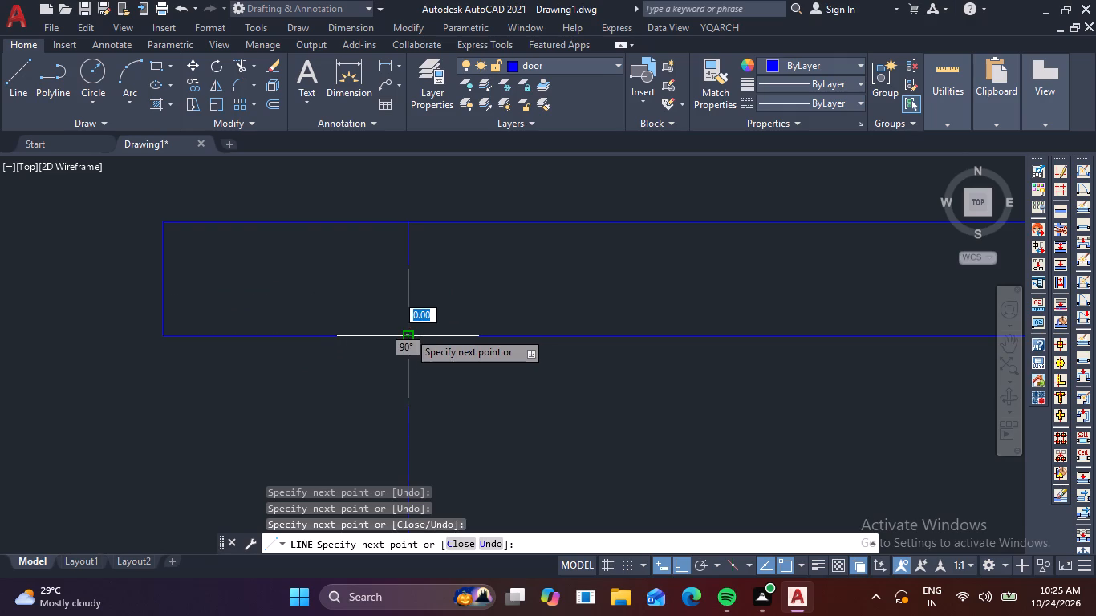
key(Escape)
key(Escape)
Mirror the three overhang lines to the opposite side about a vertical axis through the roof slab's top midpoint, keeping the originals.
drag(339, 386, 328, 379)
click(128, 206)
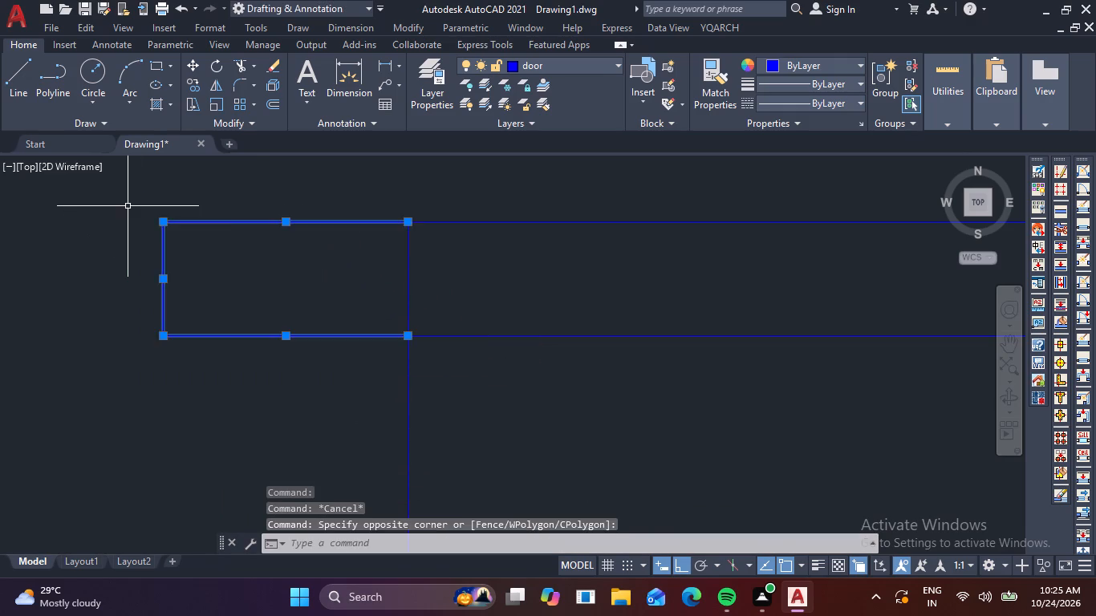
scroll(135, 217, down, 4)
middle_drag(490, 310, 394, 323)
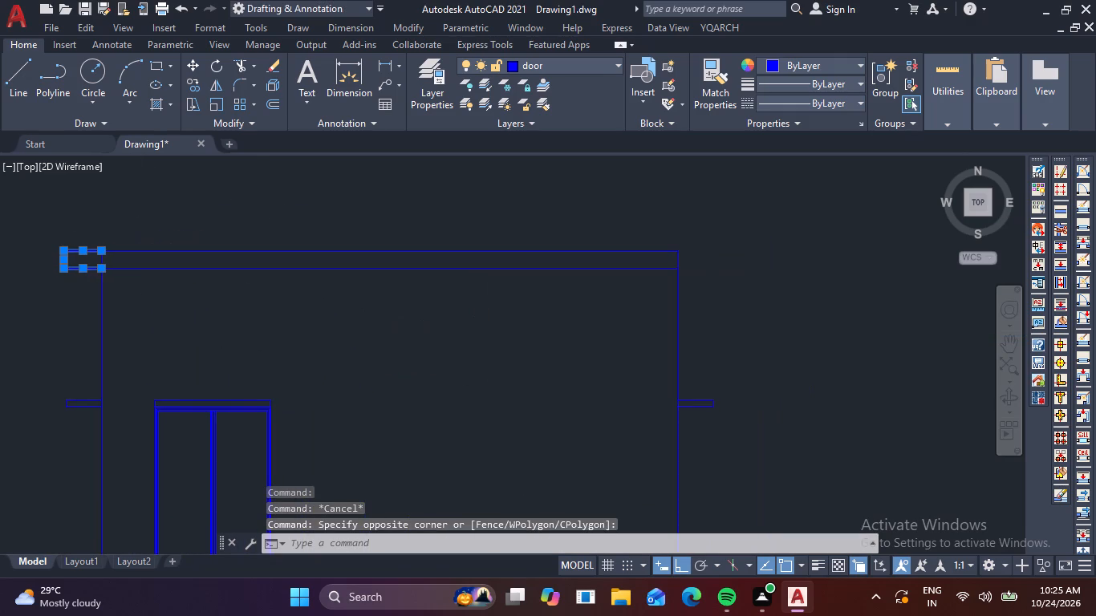
text(MI)
key(space)
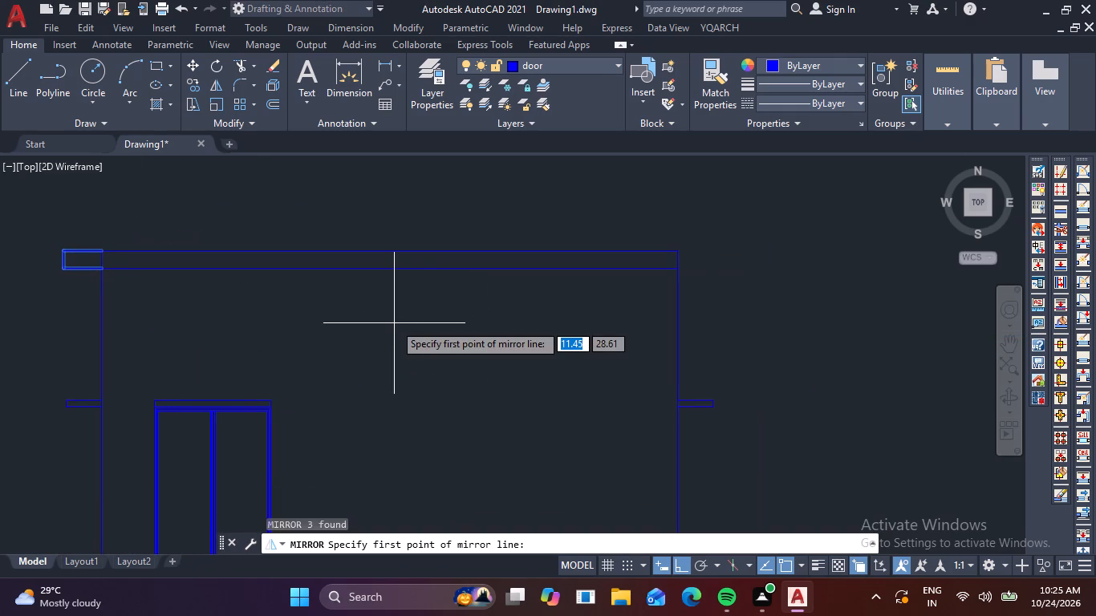
click(391, 250)
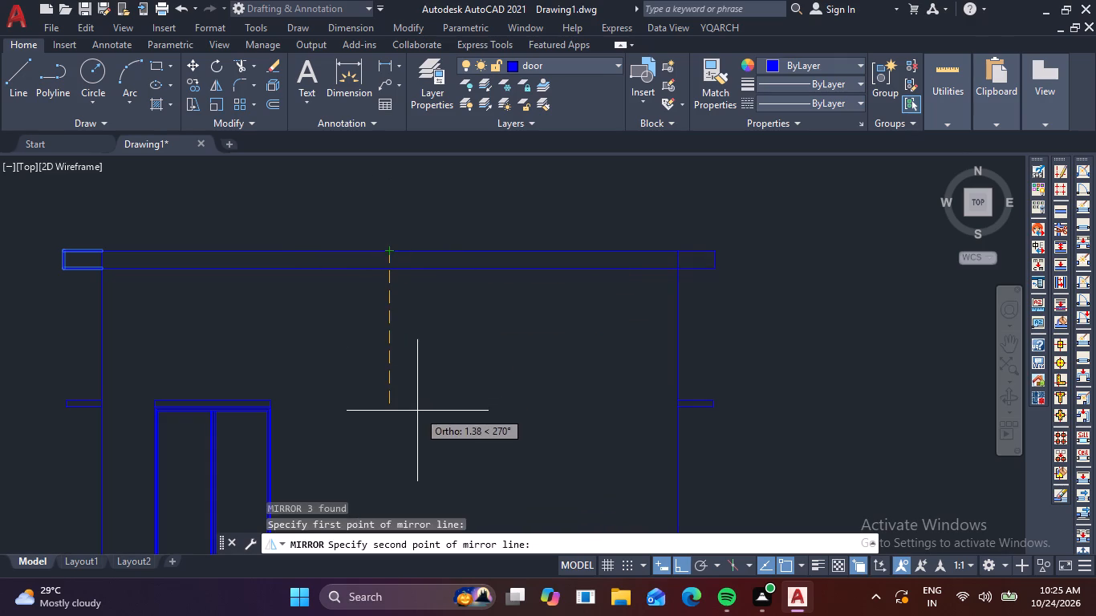
click(416, 411)
key(space)
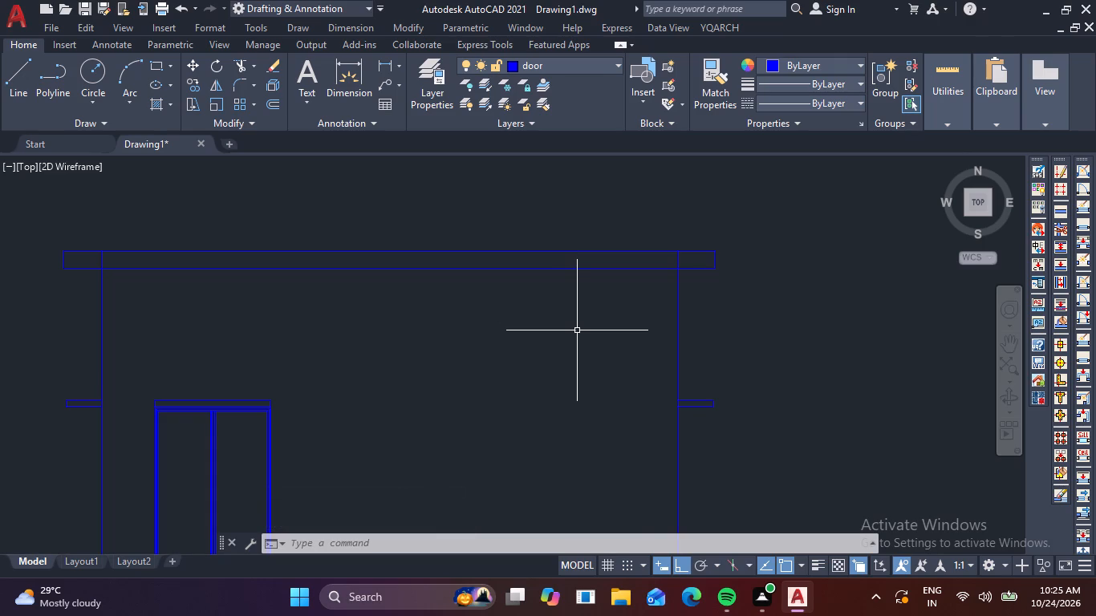
Copy the roof slab, overhangs, side lines and side projections up one storey, from a side line's lower end to the roof slab's top line.
scroll(578, 330, down, 1)
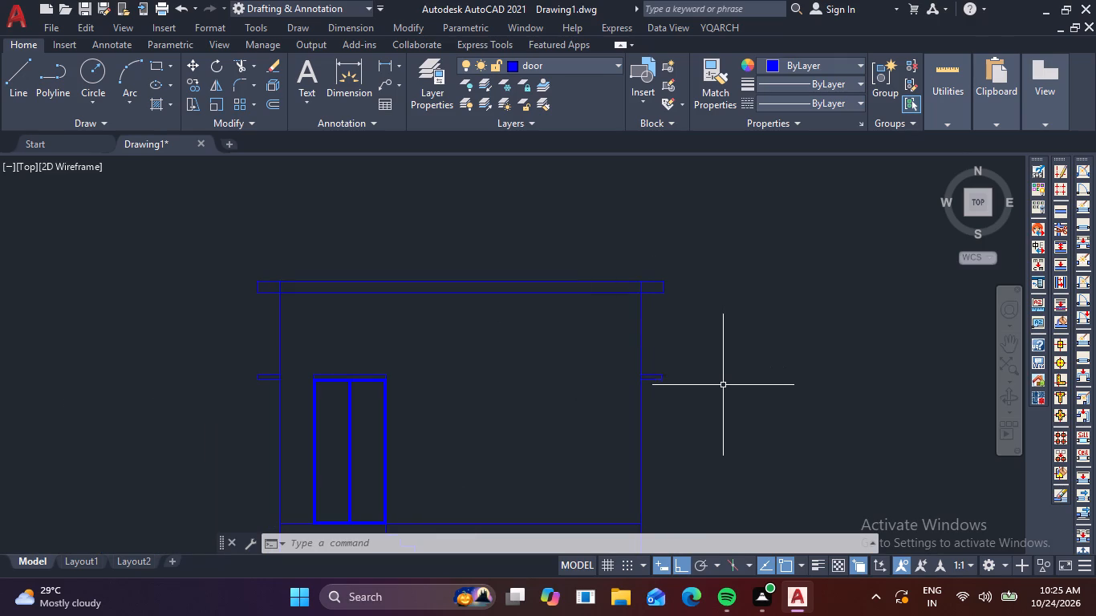
click(743, 428)
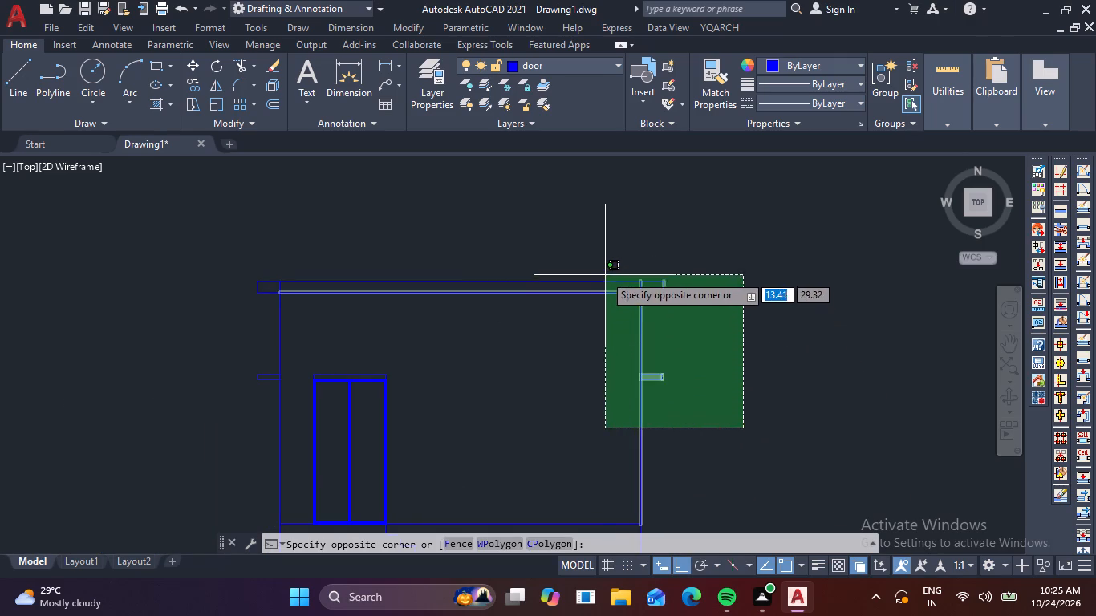
click(593, 254)
scroll(570, 310, down, 2)
scroll(456, 380, up, 3)
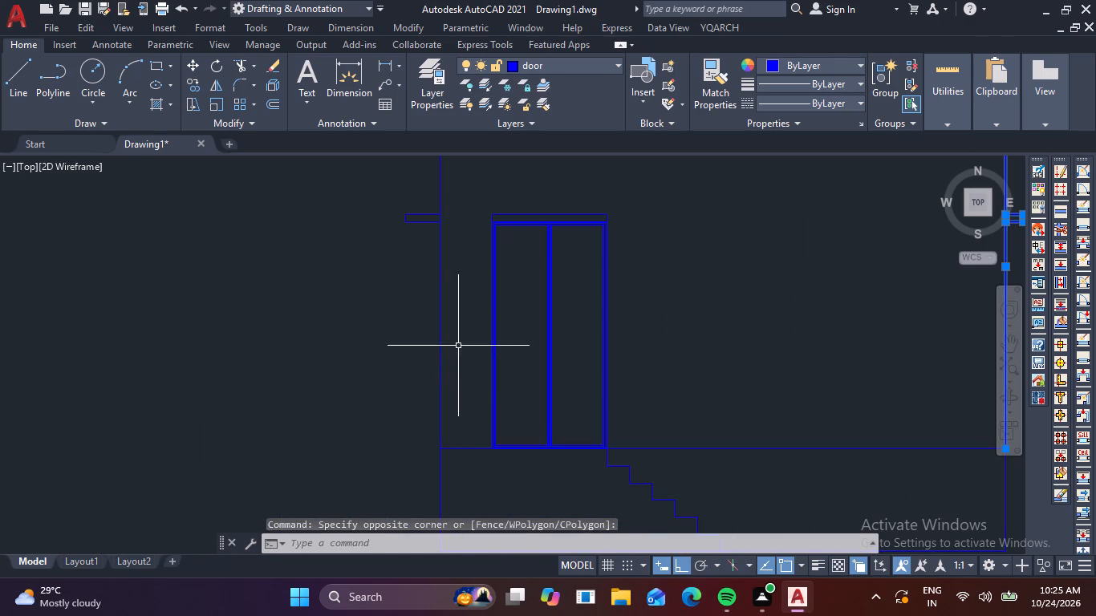
middle_drag(454, 303, 442, 456)
scroll(443, 448, down, 1)
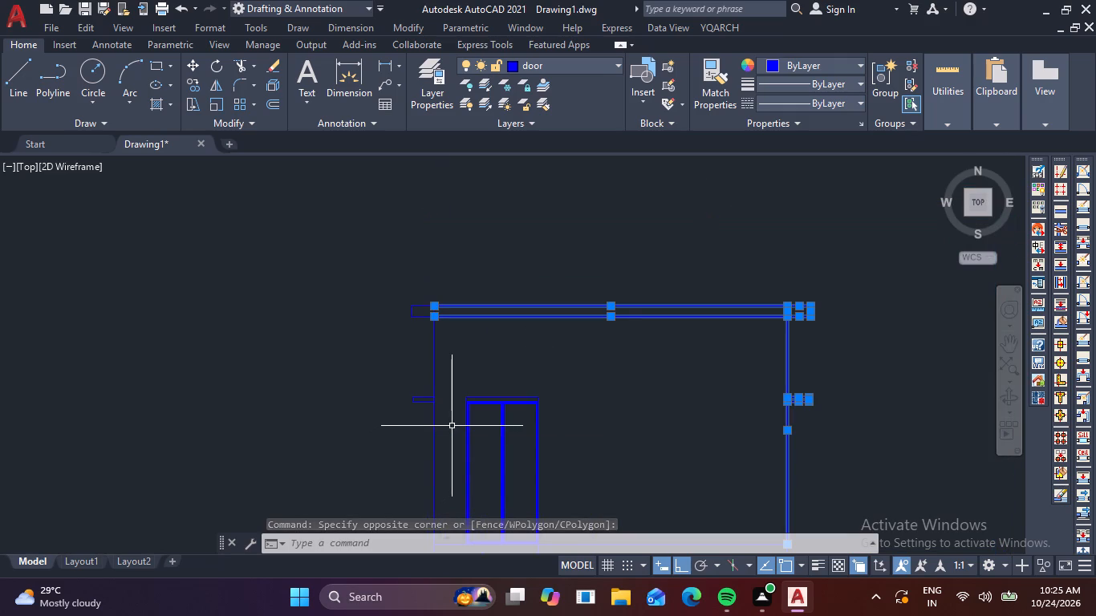
click(452, 426)
click(355, 267)
scroll(358, 273, down, 3)
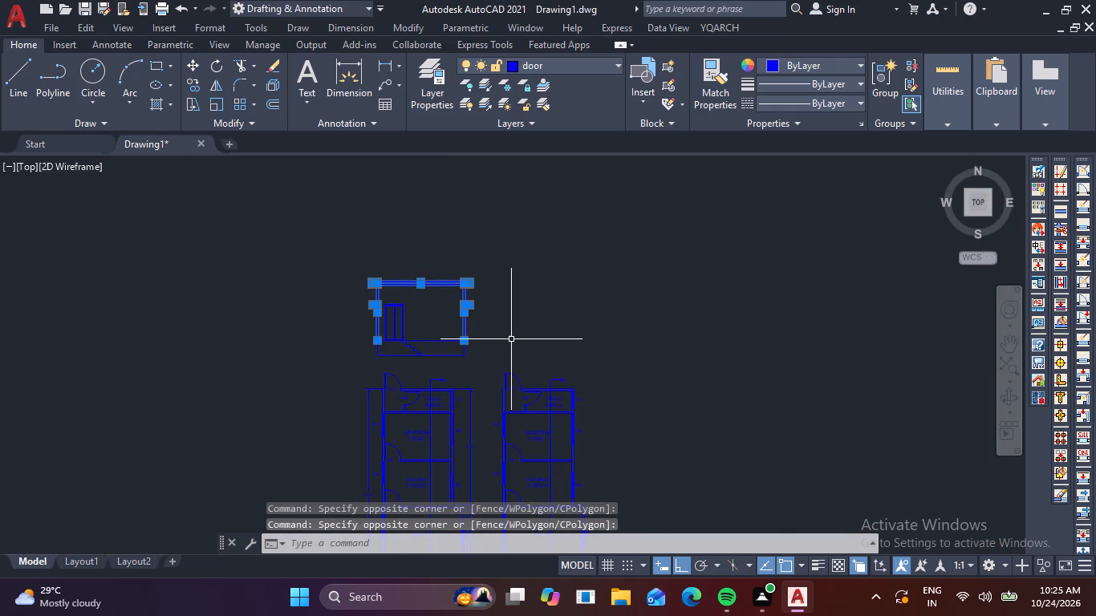
text(CO)
key(space)
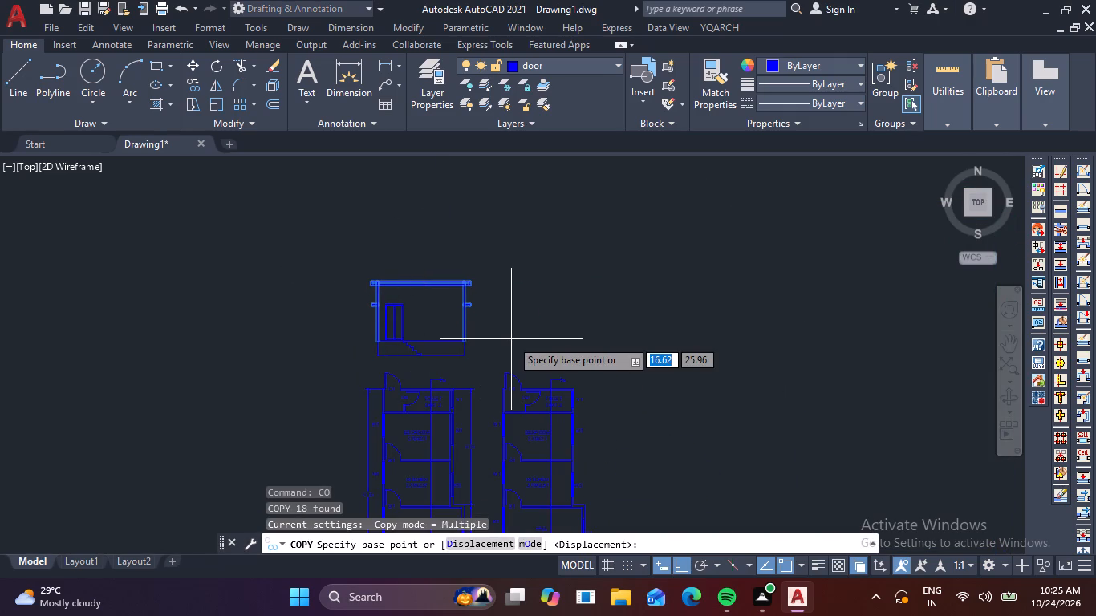
scroll(474, 354, up, 4)
middle_drag(471, 340, 476, 444)
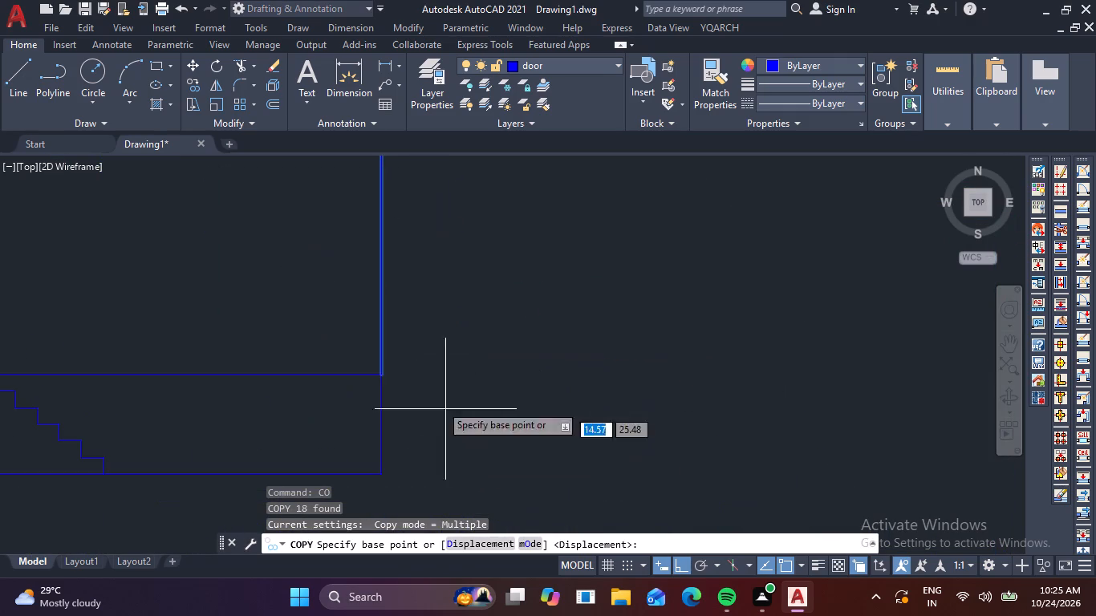
scroll(416, 379, up, 2)
click(315, 371)
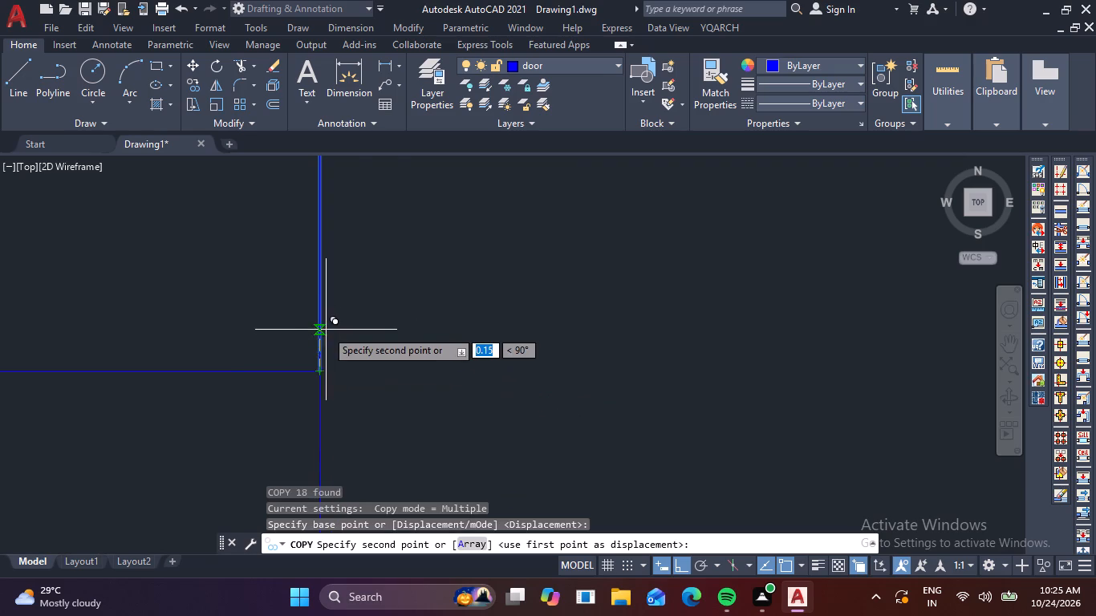
scroll(326, 330, down, 2)
middle_drag(335, 326, 306, 519)
middle_drag(313, 213, 296, 364)
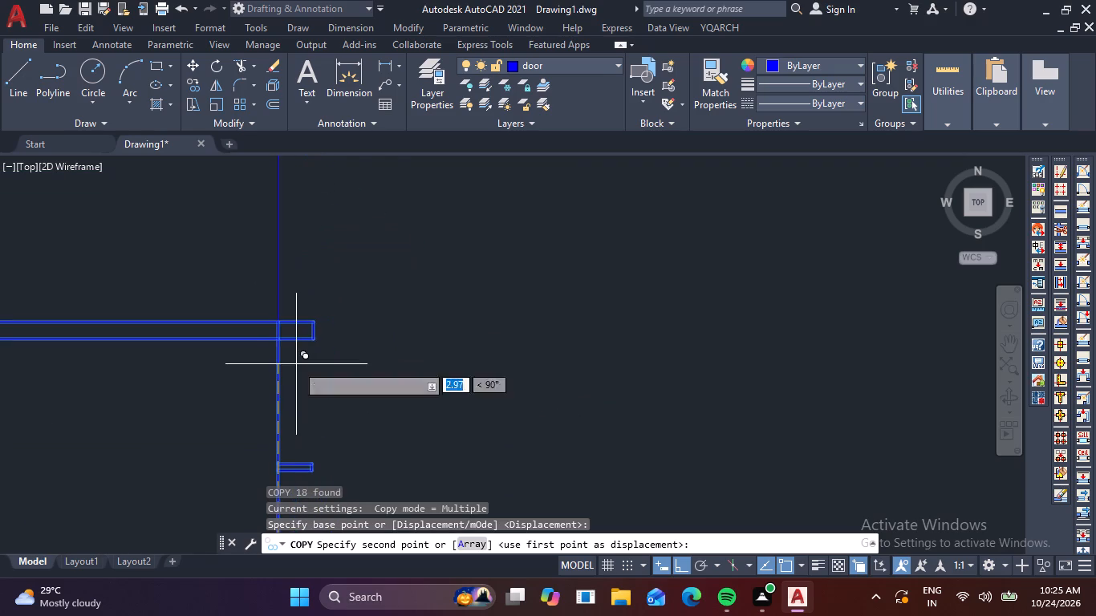
scroll(268, 322, up, 3)
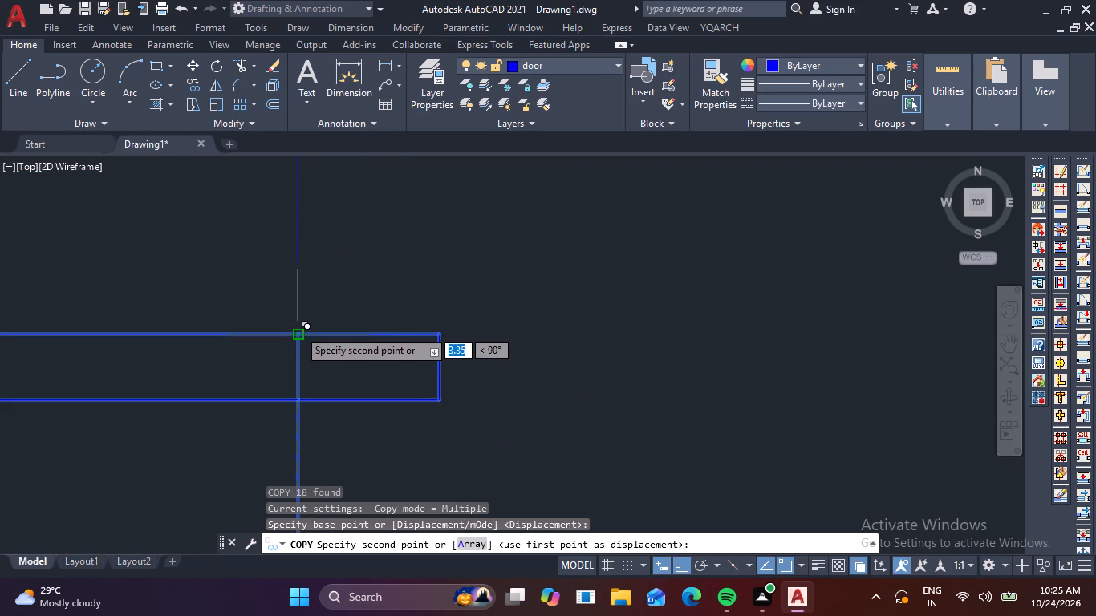
click(298, 330)
scroll(363, 319, down, 3)
key(Escape)
scroll(420, 341, down, 4)
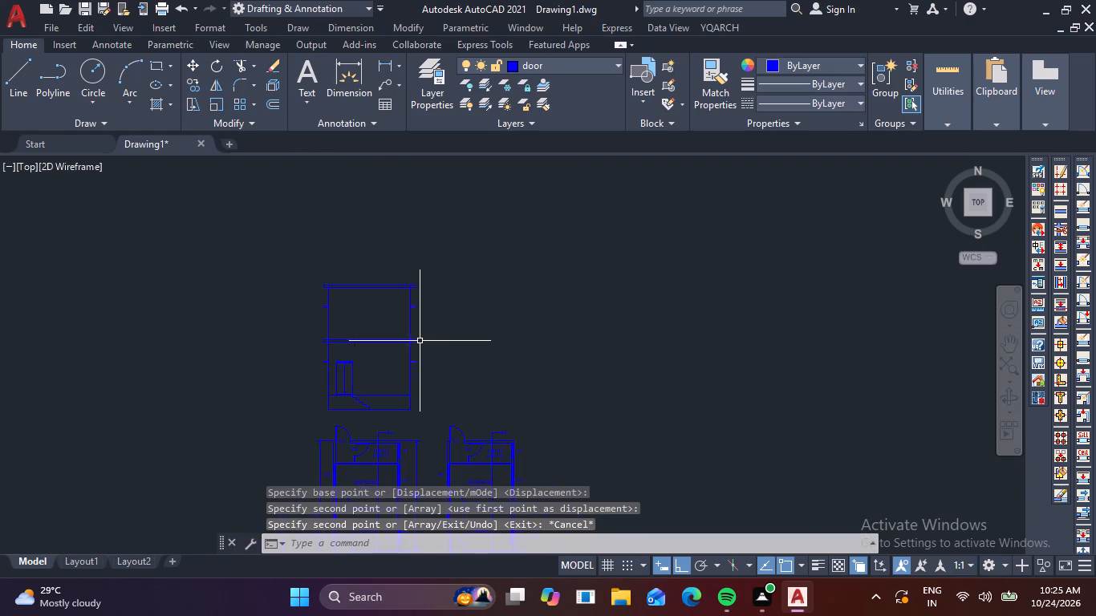
Draw a 2.25 high outline on the upper slab: up from one side line, across to the opposite side line, and down to the slab's top.
scroll(352, 318, up, 1)
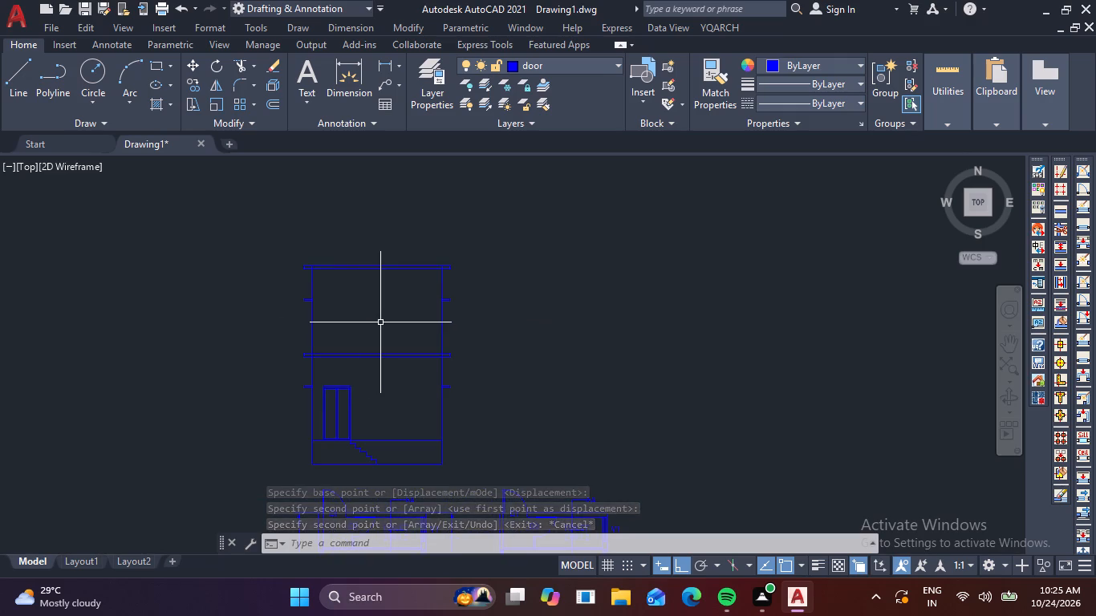
middle_drag(380, 322, 382, 386)
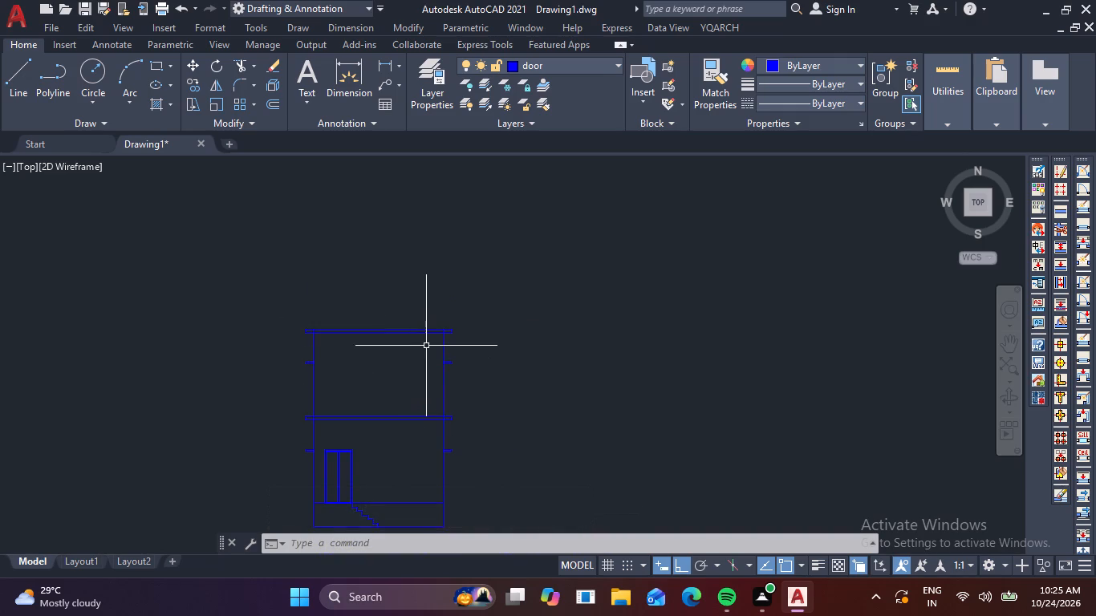
text(L)
key(space)
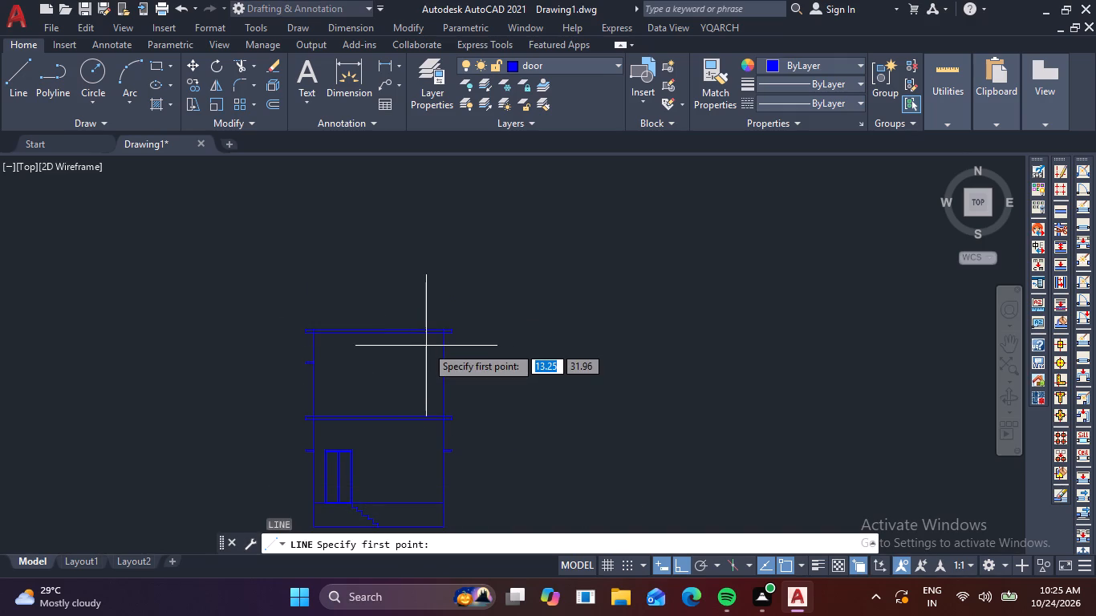
scroll(454, 323, up, 3)
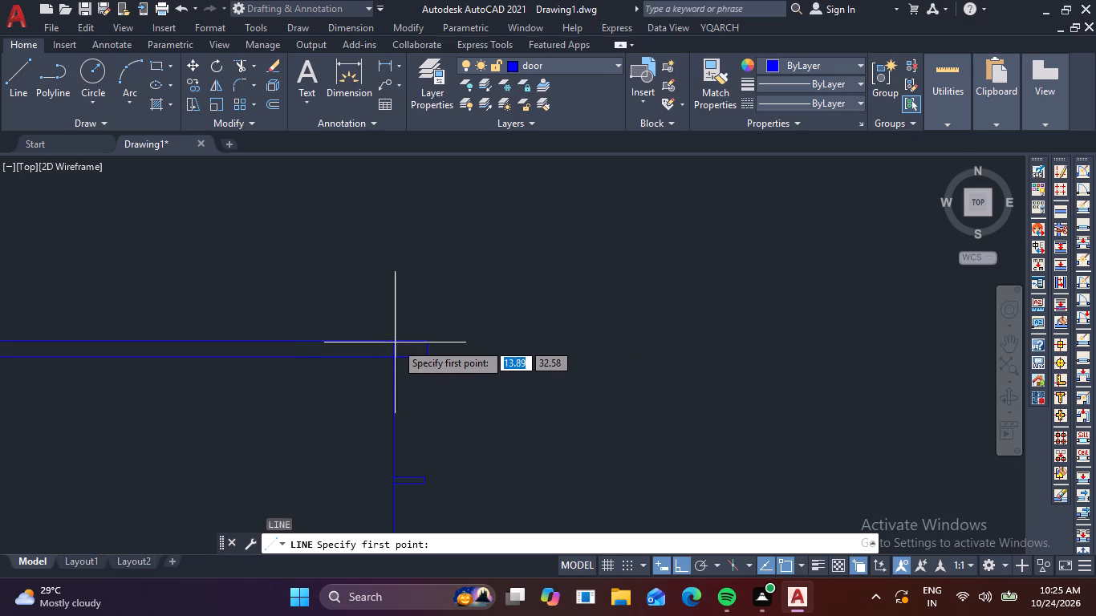
click(396, 342)
scroll(396, 247, down, 2)
middle_drag(396, 247, 369, 401)
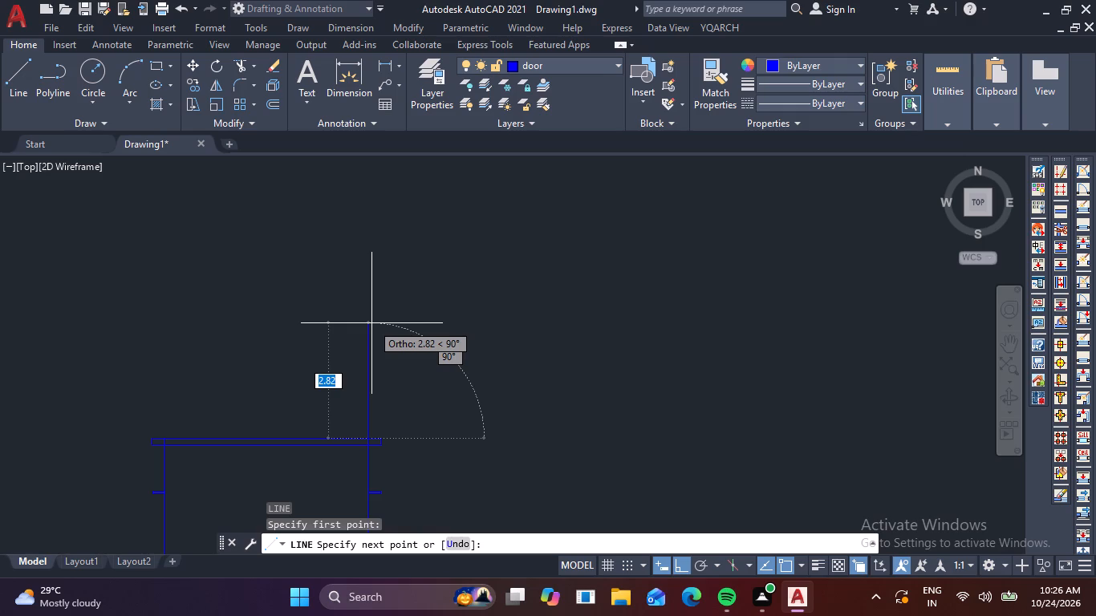
key(2)
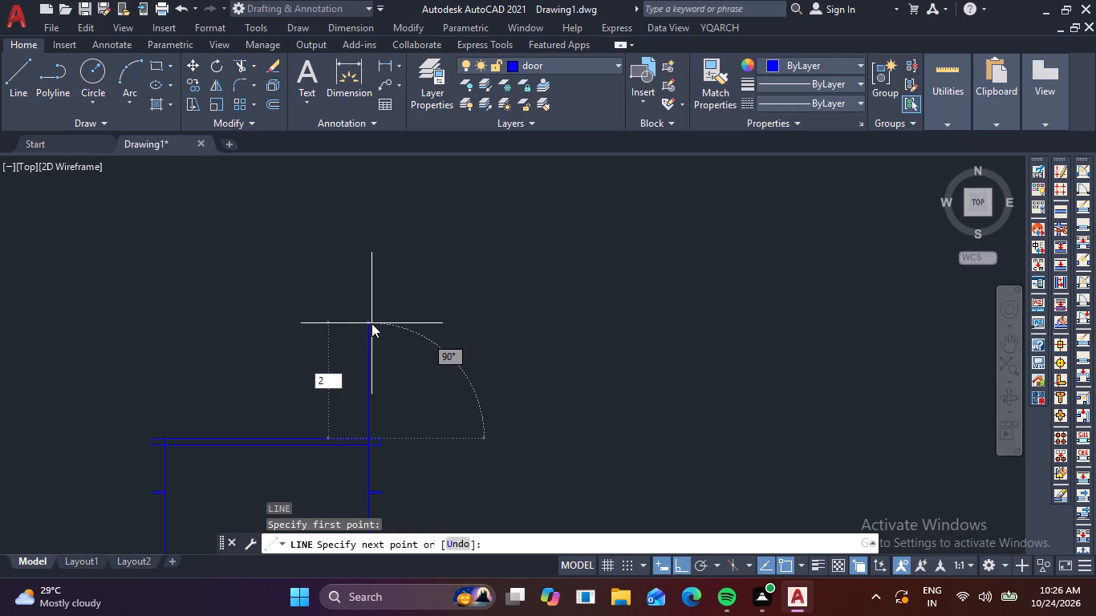
key(period)
text(25)
key(Return)
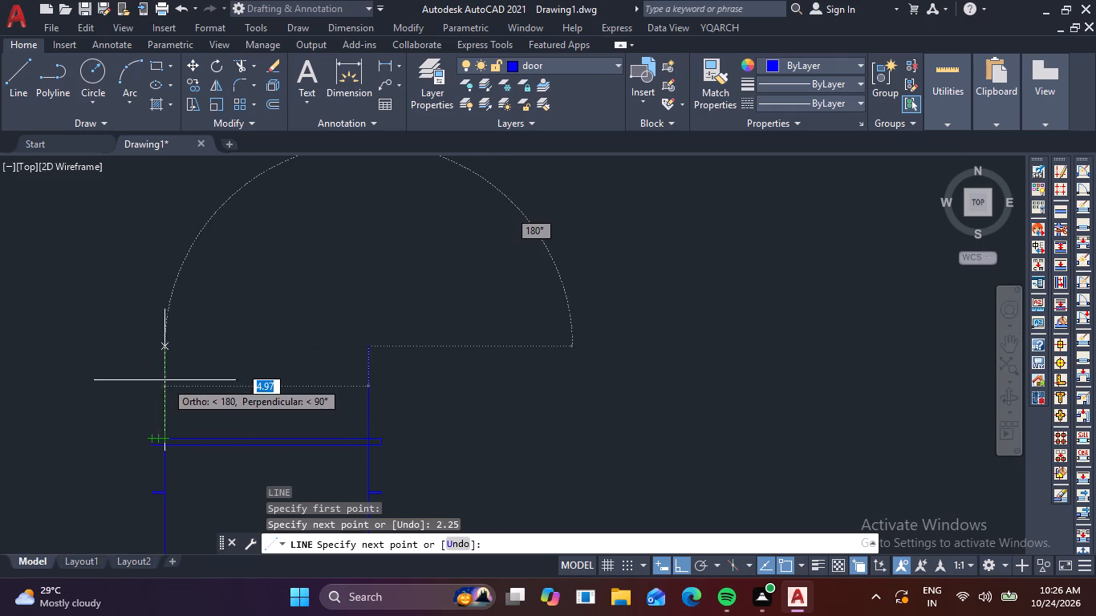
click(164, 345)
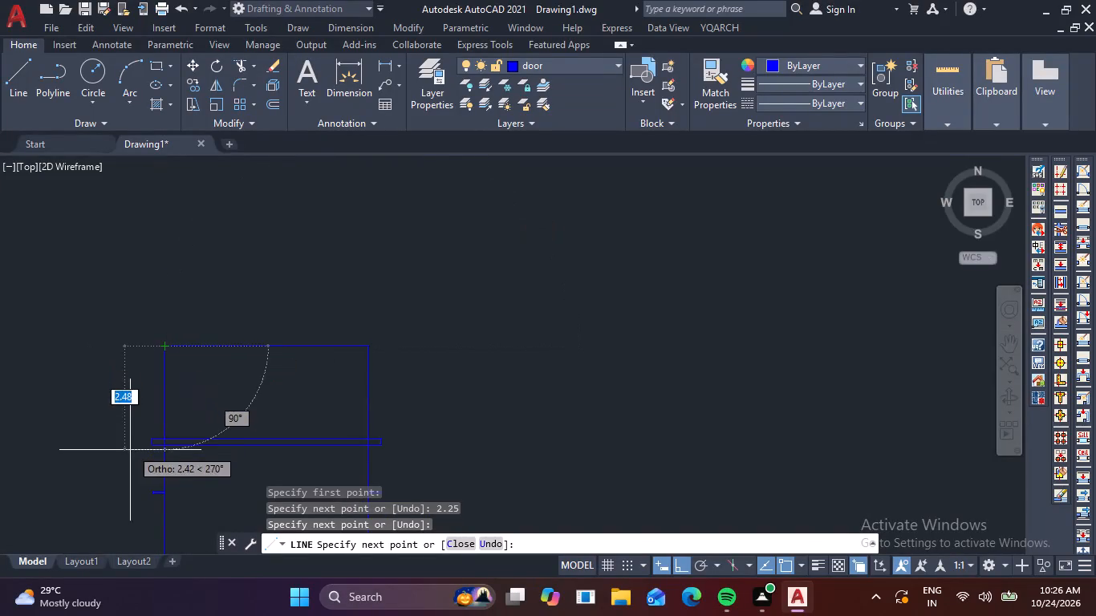
scroll(160, 435, up, 2)
click(166, 444)
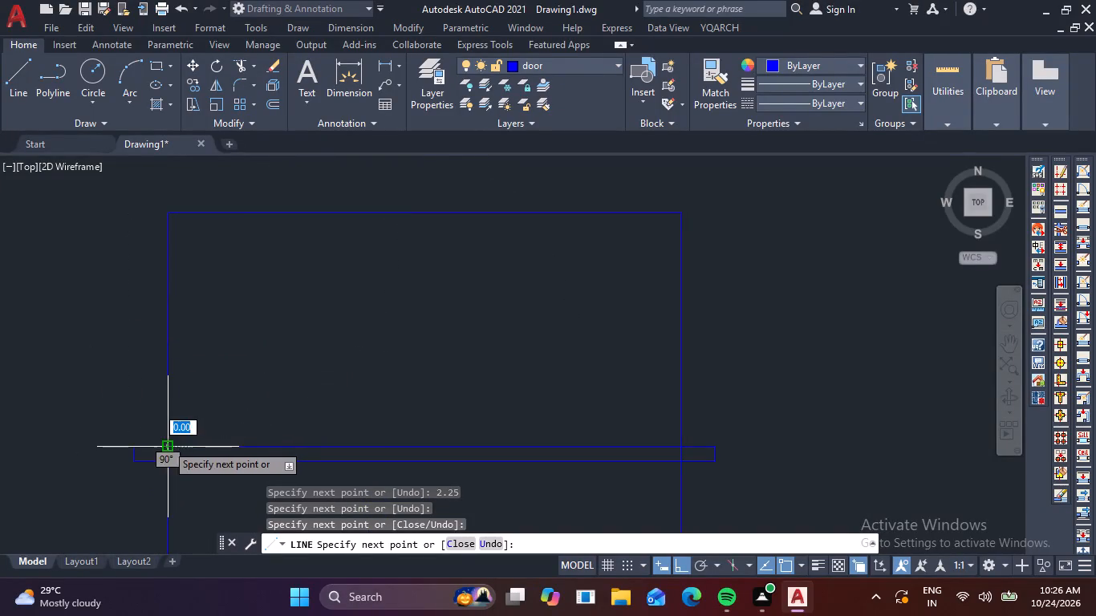
key(Escape)
scroll(425, 356, down, 2)
middle_drag(426, 356, 340, 419)
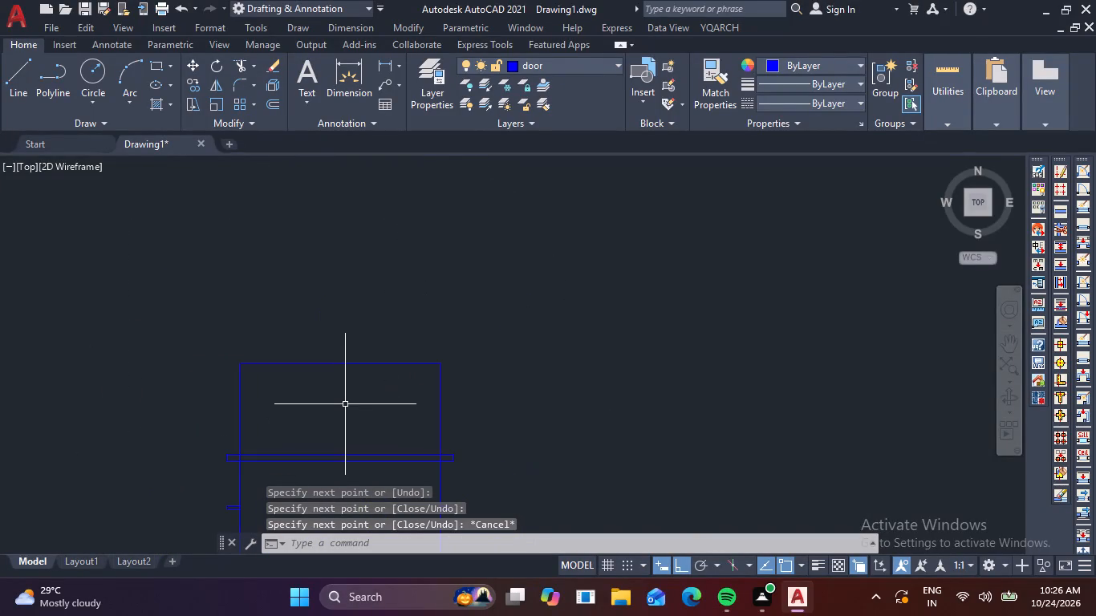
Measure the thickness of the upper slab beneath the rooftop outline with Quick measure.
key(o)
key(Return)
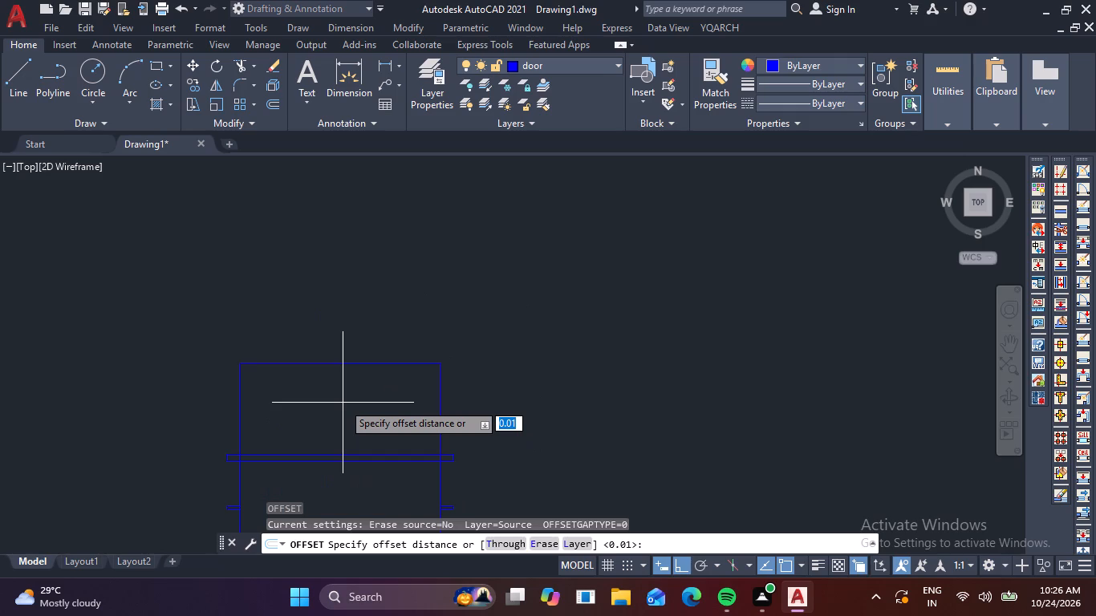
click(974, 118)
click(962, 117)
click(960, 141)
scroll(406, 482, up, 4)
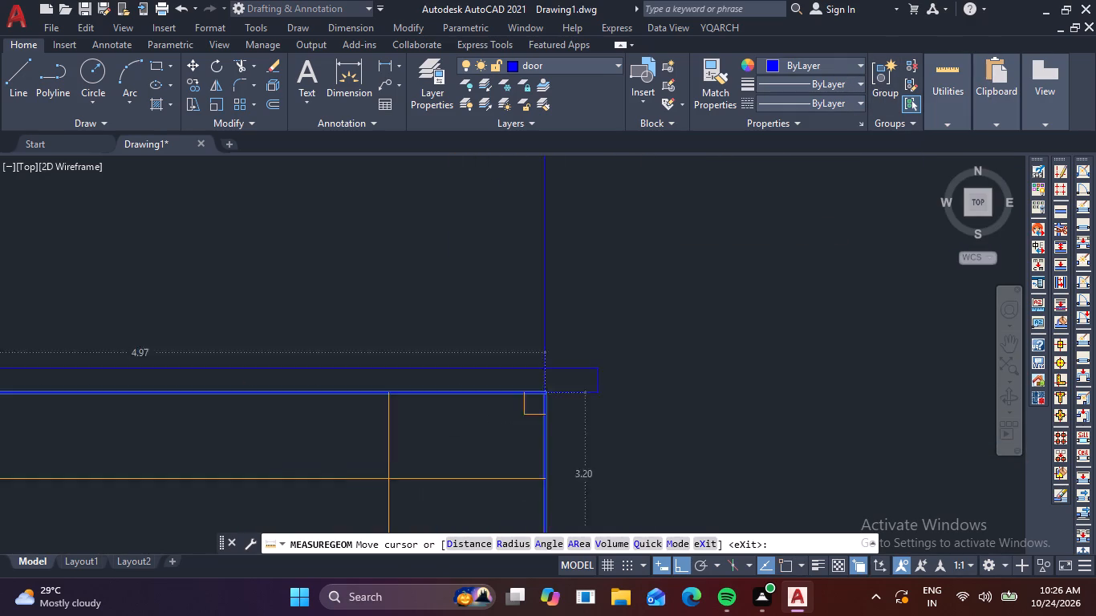
scroll(436, 326, down, 3)
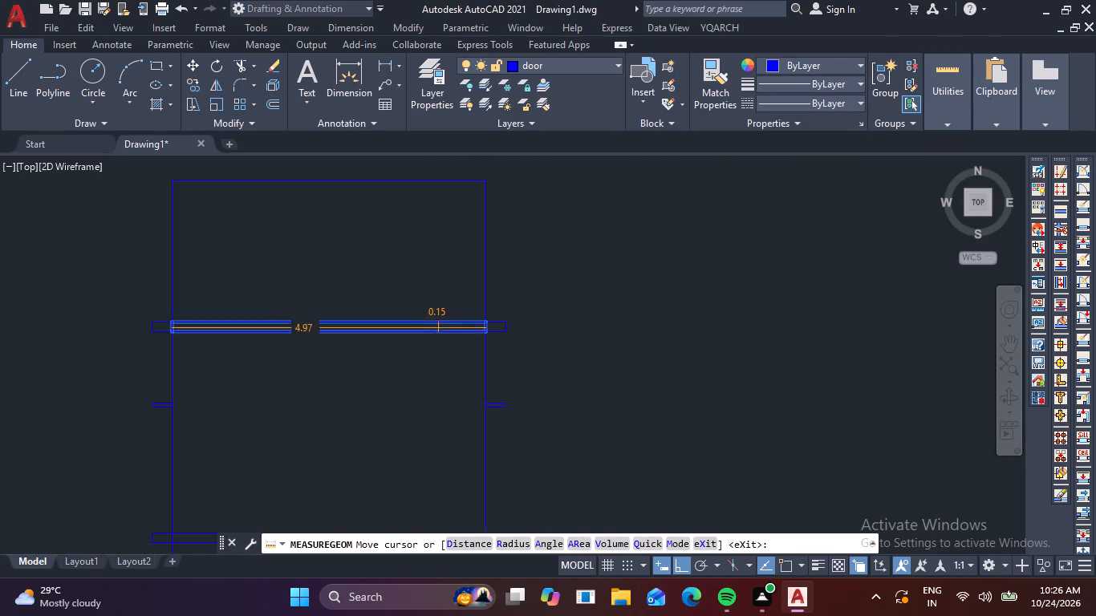
scroll(439, 328, down, 1)
key(Escape)
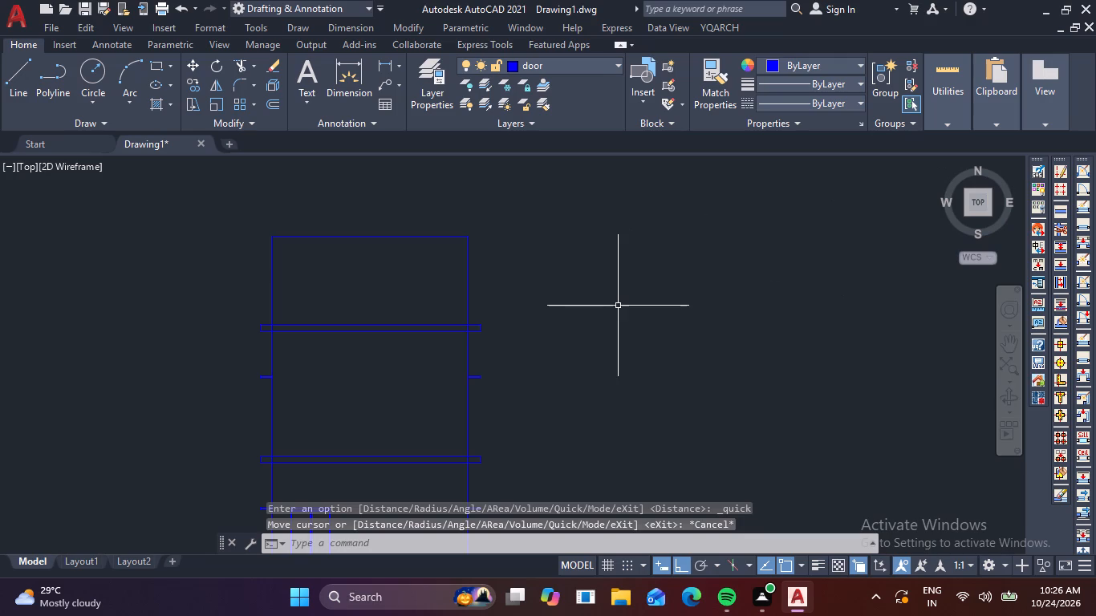
Offset the rooftop outline's top line 0.15 downward to form the top slab's underside.
key(o)
key(Return)
key(period)
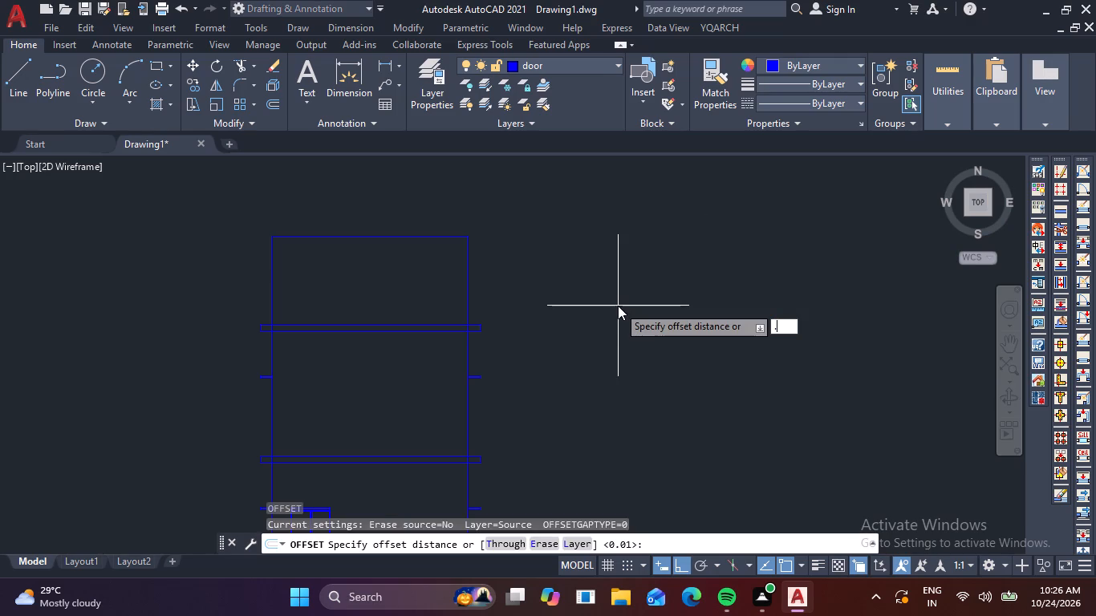
text(15)
key(Return)
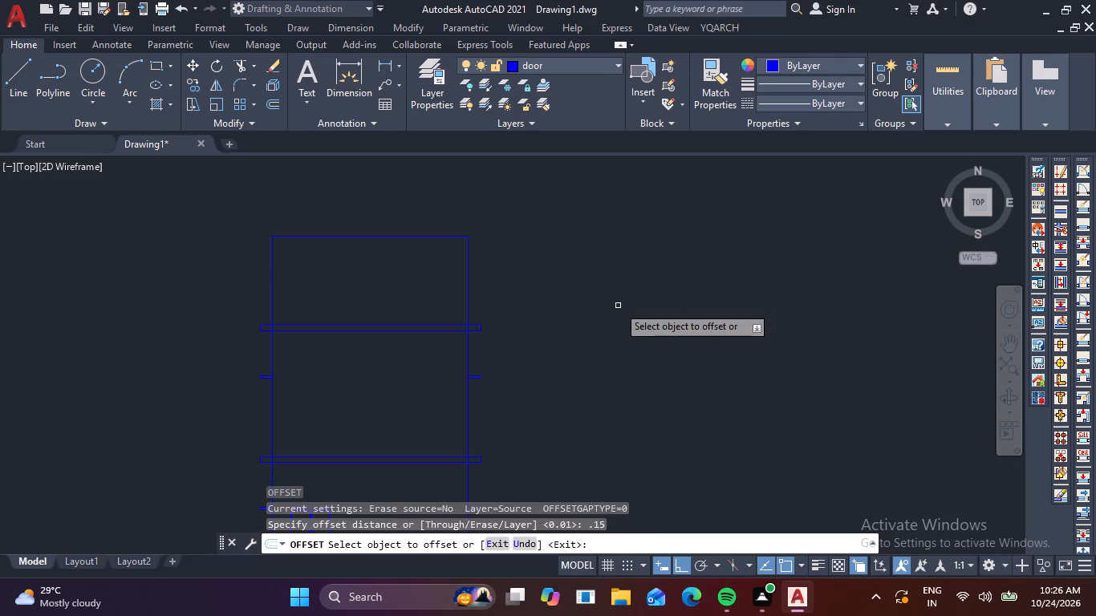
click(424, 235)
click(438, 280)
scroll(448, 250, up, 2)
scroll(503, 280, down, 1)
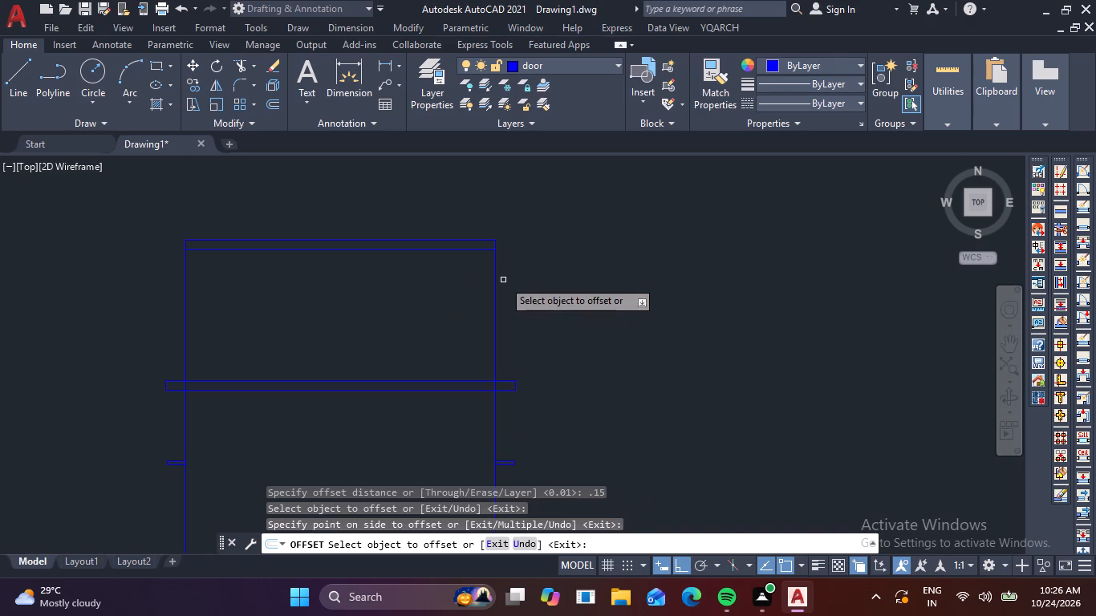
key(Escape)
Copy the three overhang lines opposite the door side from the slab below up to the rooftop outline's top corner.
scroll(529, 412, up, 2)
click(502, 399)
click(473, 317)
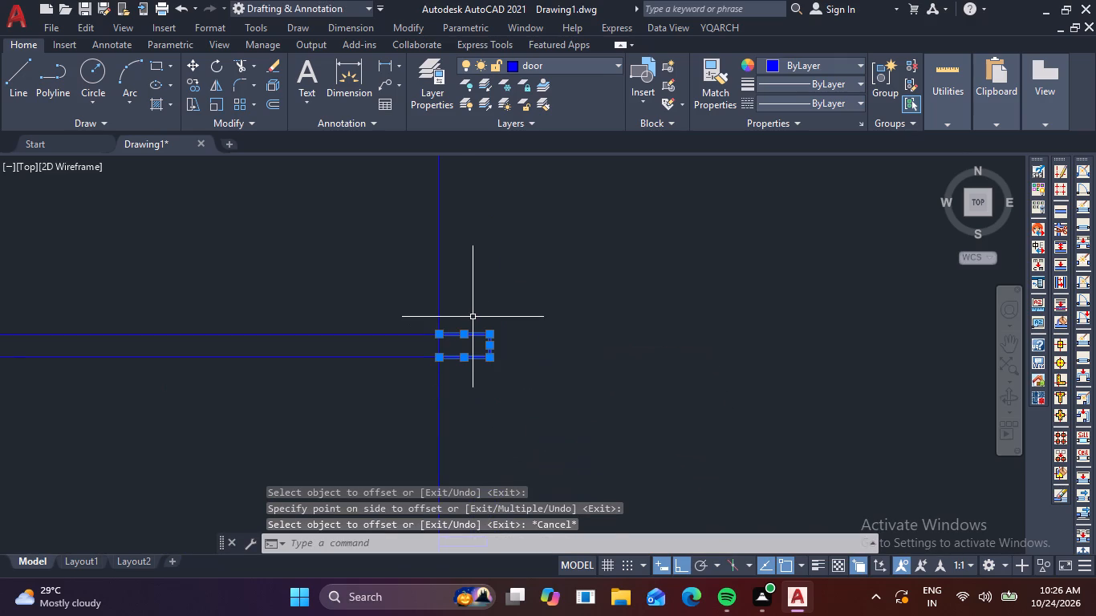
text(CO)
key(space)
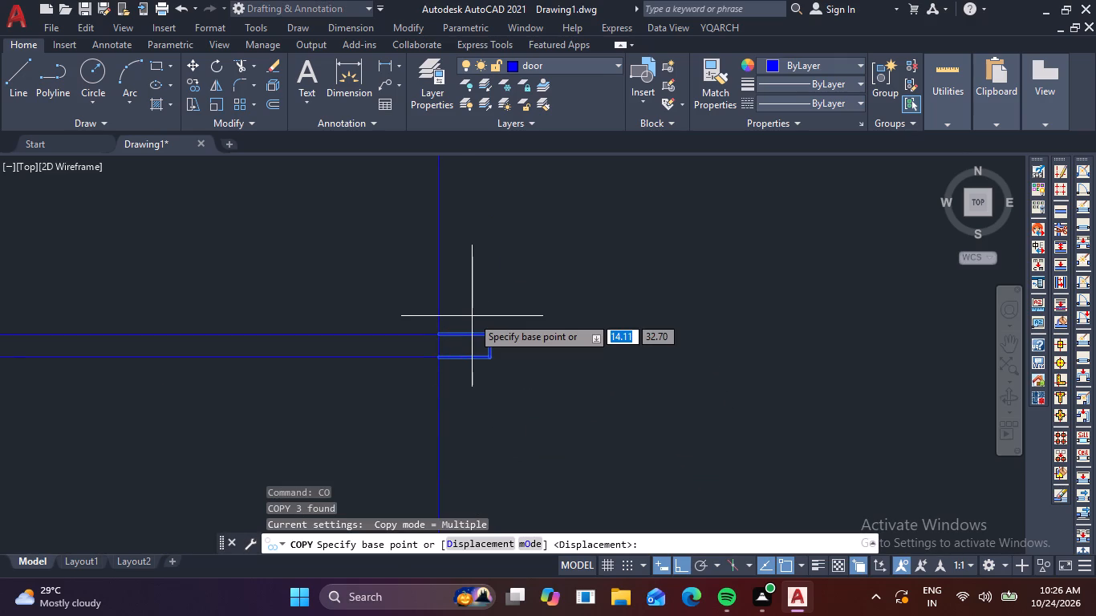
click(443, 338)
scroll(470, 295, down, 2)
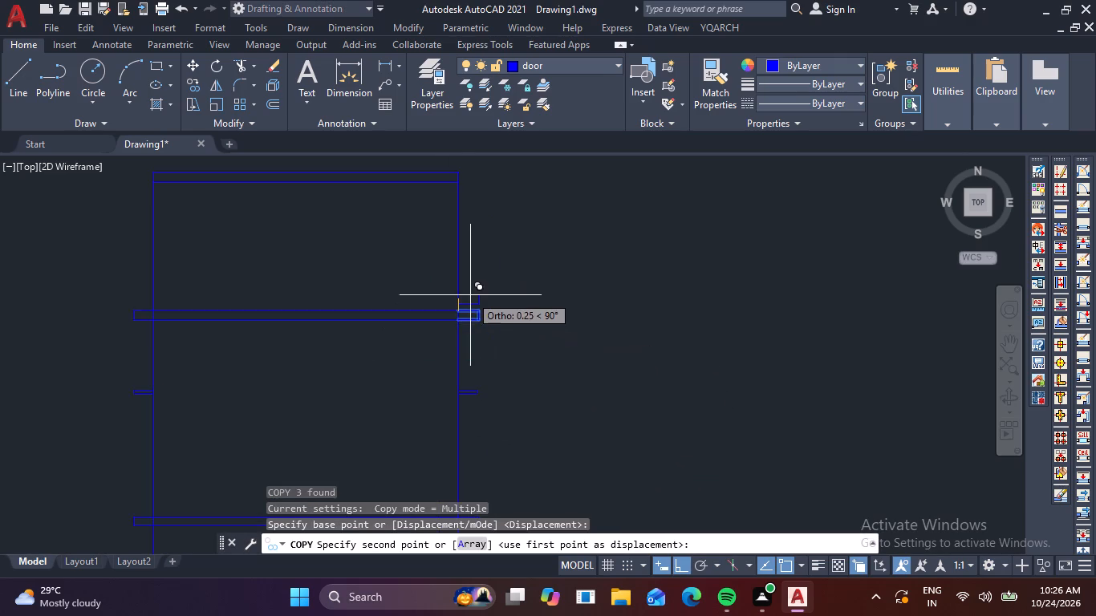
middle_drag(470, 297, 438, 436)
scroll(434, 302, up, 4)
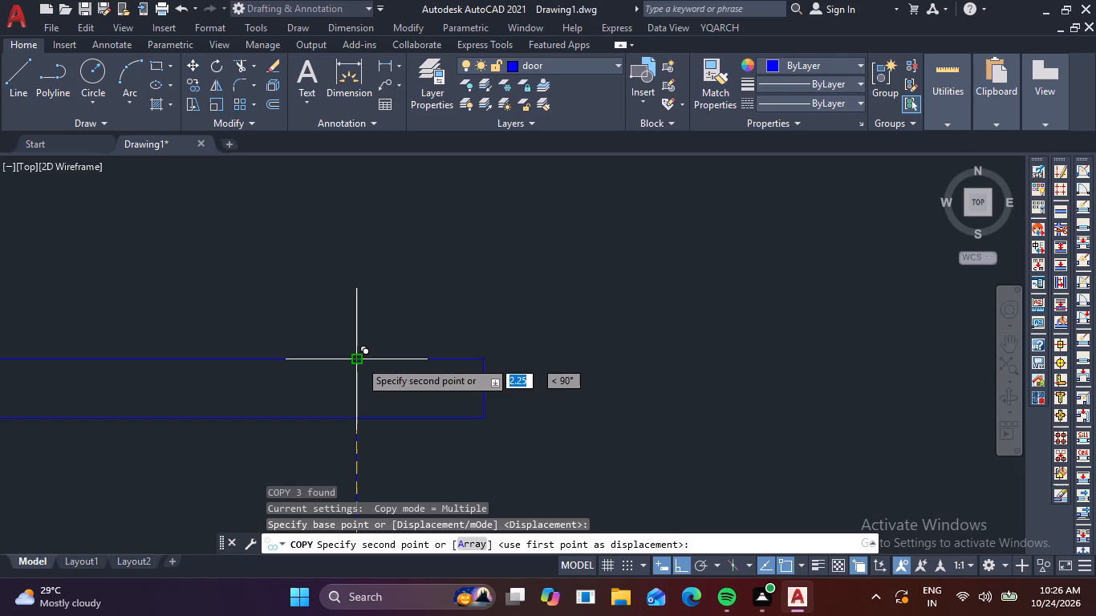
click(359, 360)
scroll(362, 416, down, 3)
key(Escape)
scroll(392, 459, down, 1)
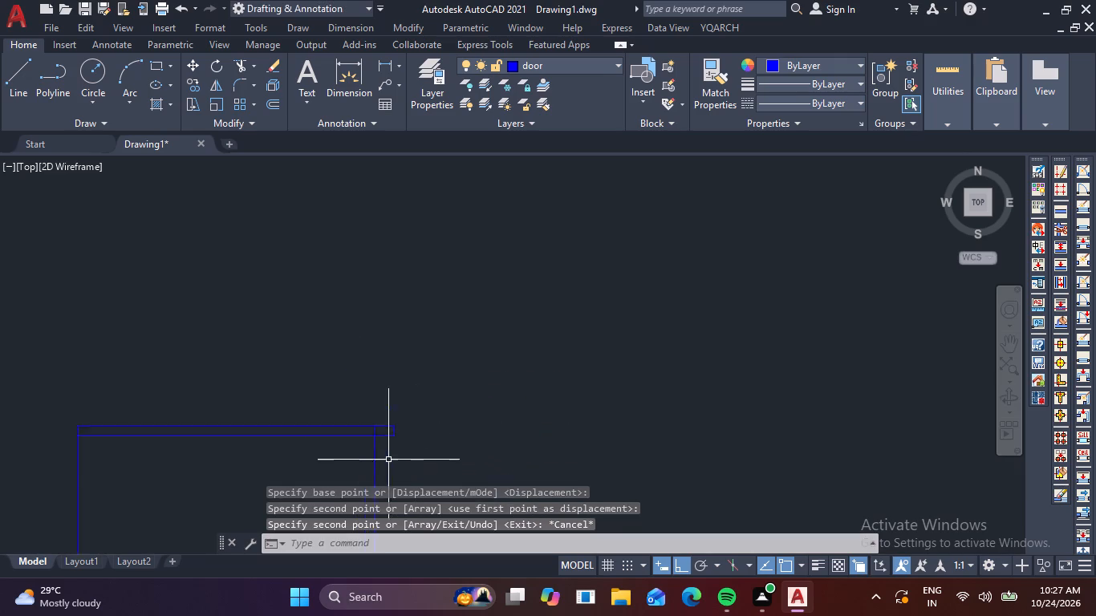
Copy the three door-side overhang lines from the slab below up to the rooftop outline's top corner on that side.
scroll(387, 460, down, 1)
middle_drag(287, 484, 492, 335)
scroll(391, 366, up, 4)
click(390, 449)
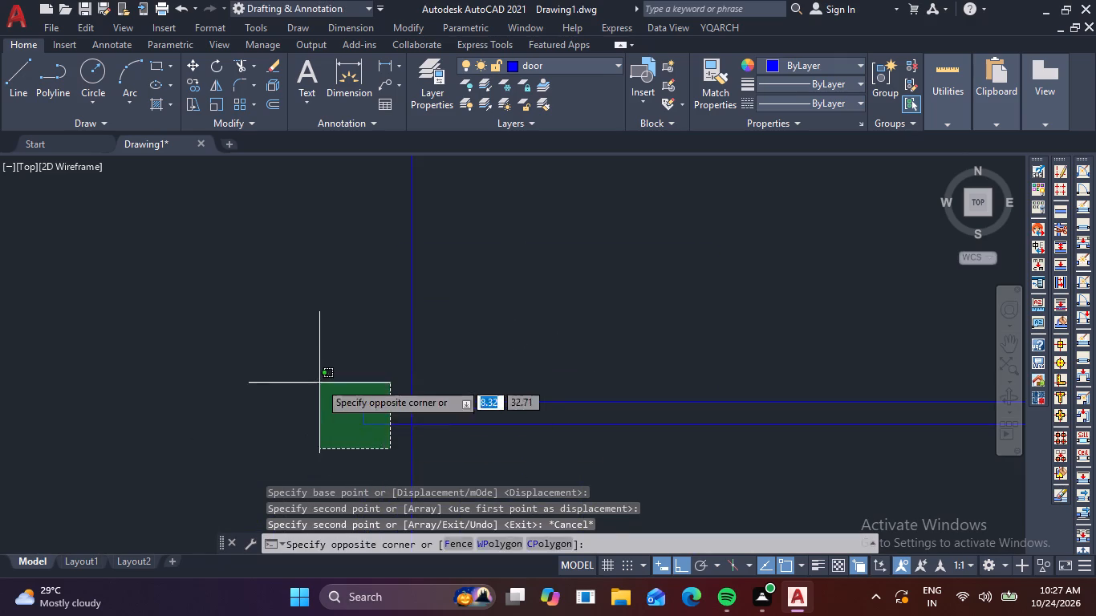
click(320, 375)
key(c)
text(O)
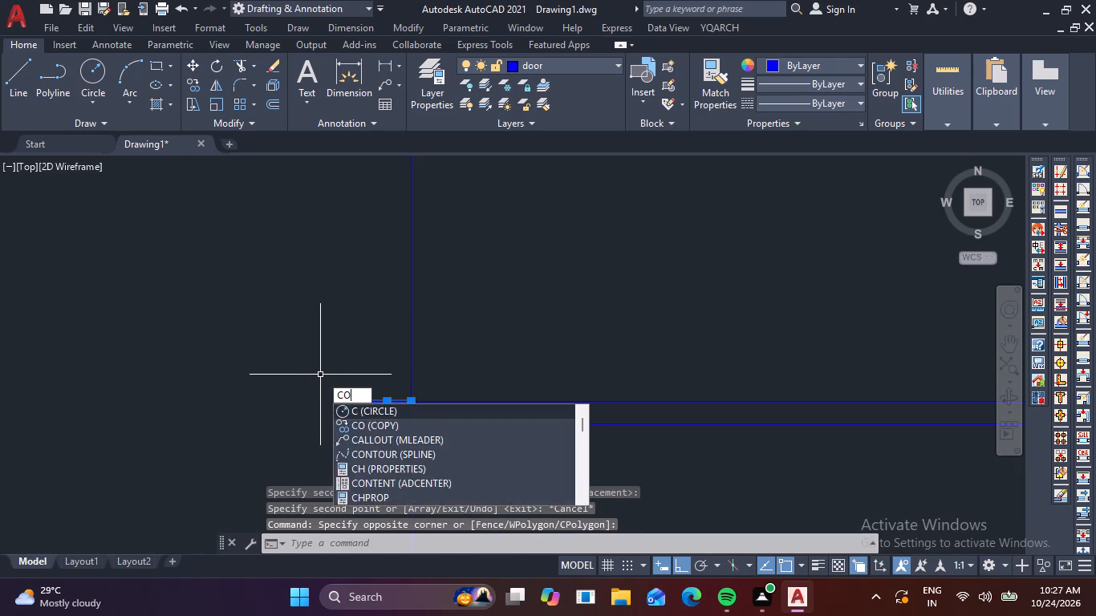
key(space)
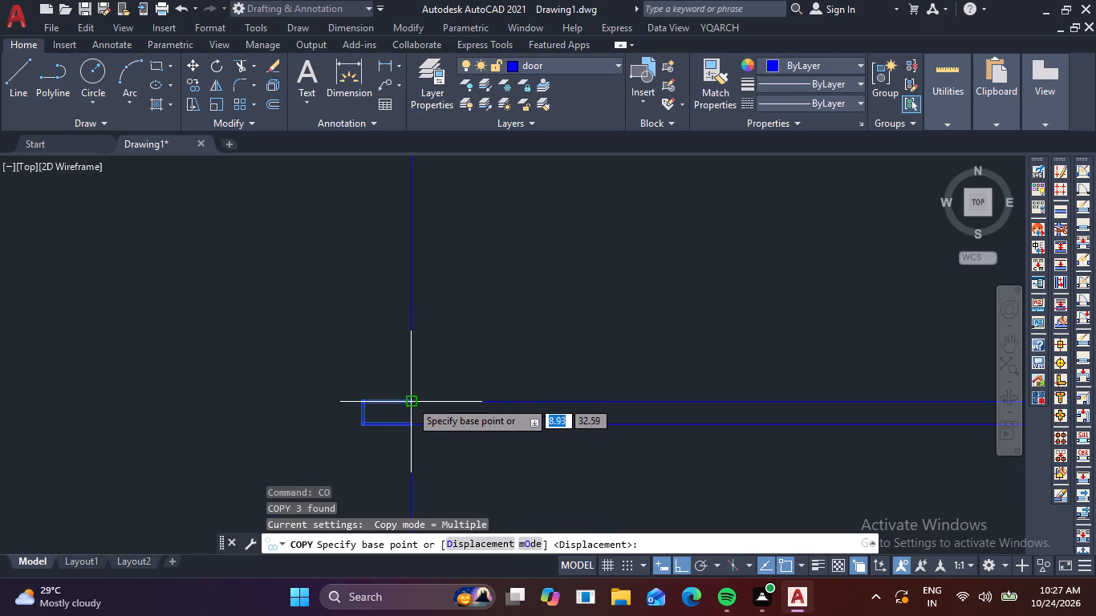
click(412, 400)
scroll(436, 345, down, 2)
middle_drag(436, 356, 423, 452)
scroll(420, 354, up, 4)
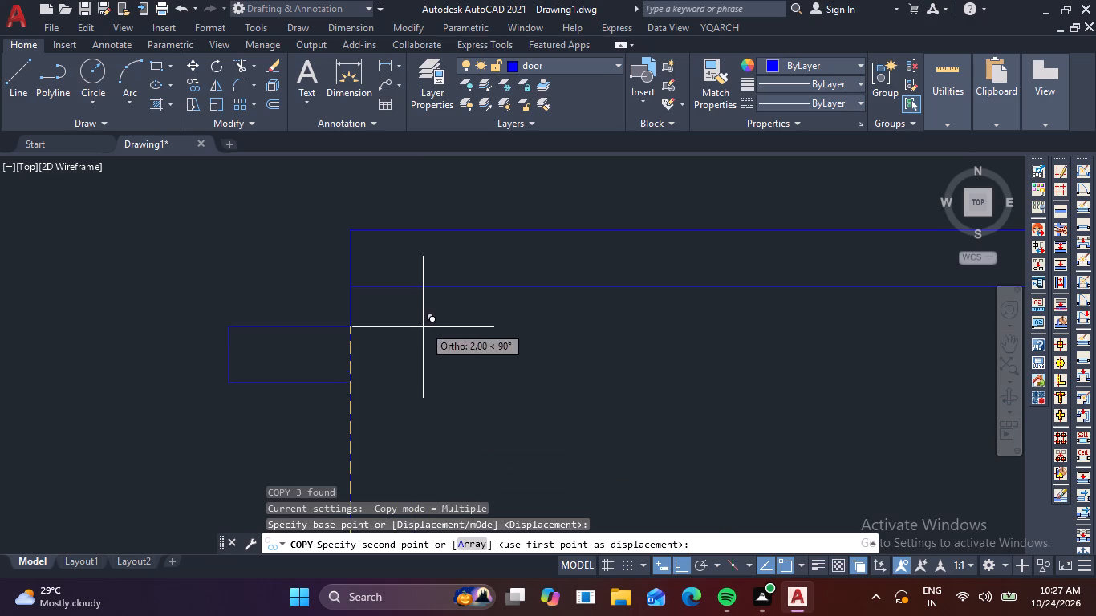
click(351, 229)
key(Escape)
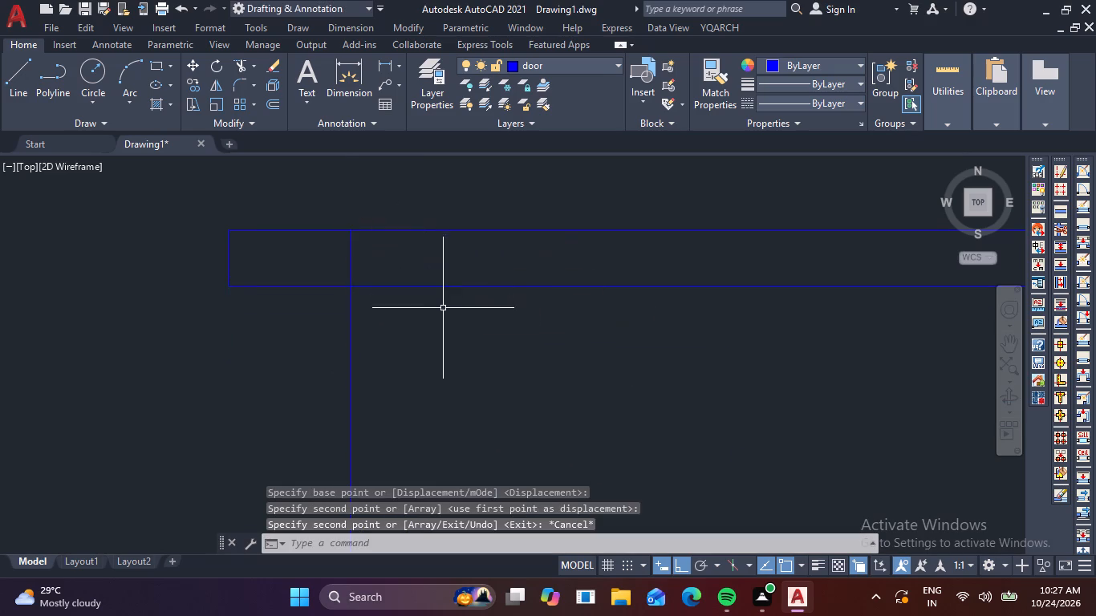
Trim both side lines where they cross the top slab's thickness, leaving one continuous slab with its overhangs.
scroll(456, 321, down, 4)
middle_drag(499, 356, 489, 338)
text(TR)
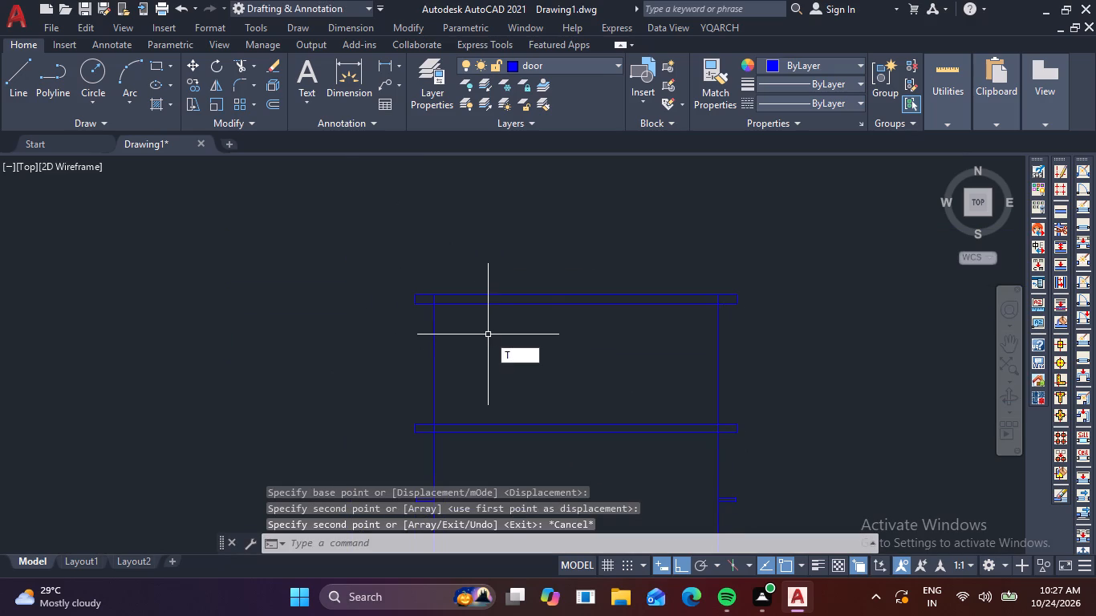
key(space)
scroll(437, 297, up, 5)
click(331, 317)
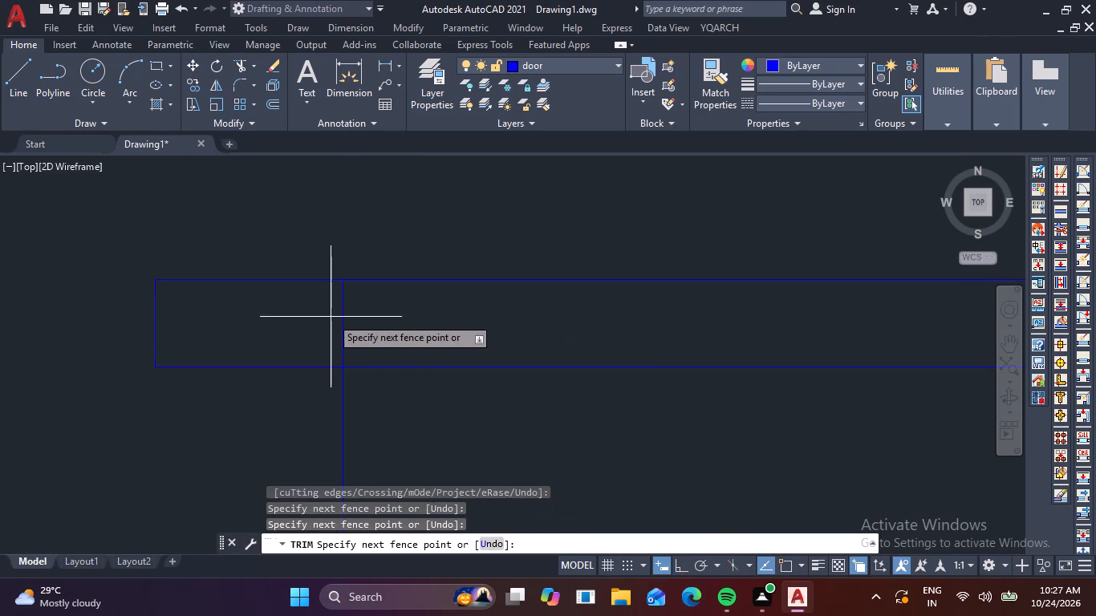
click(372, 316)
scroll(408, 318, down, 3)
middle_drag(784, 269, 535, 263)
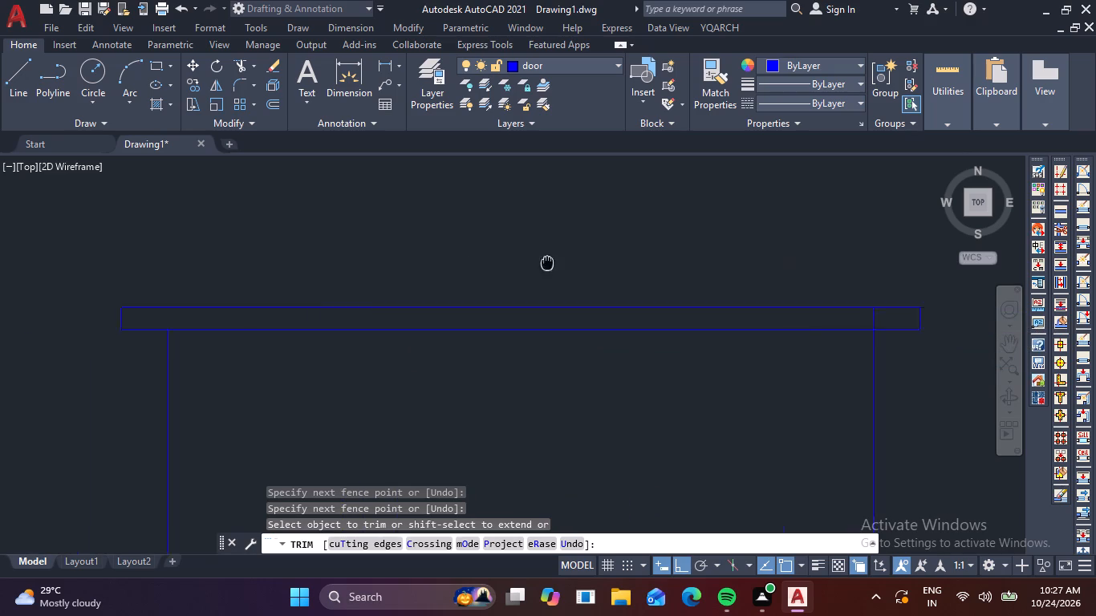
middle_drag(535, 263, 457, 264)
scroll(817, 324, up, 3)
drag(704, 312, 684, 312)
click(556, 312)
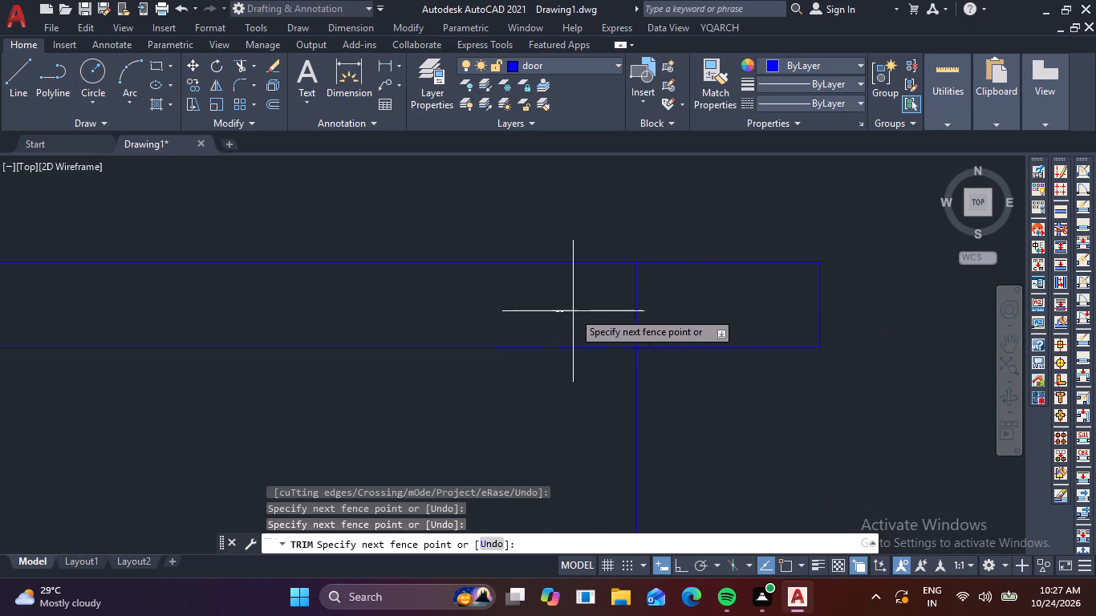
click(664, 308)
scroll(664, 310, down, 4)
scroll(596, 395, down, 1)
middle_drag(583, 407, 583, 407)
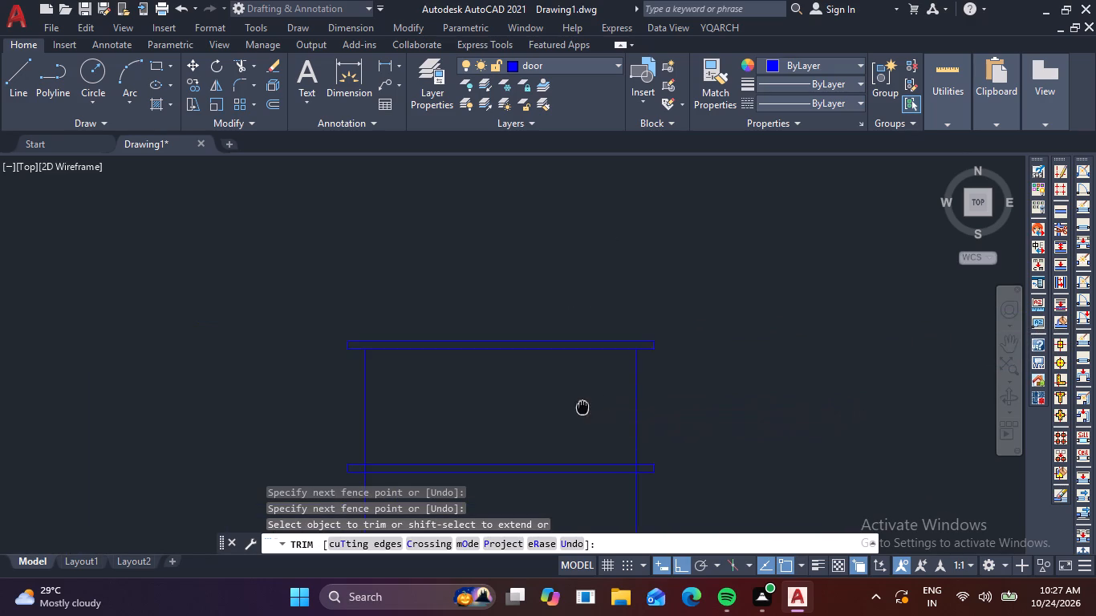
middle_drag(583, 407, 579, 332)
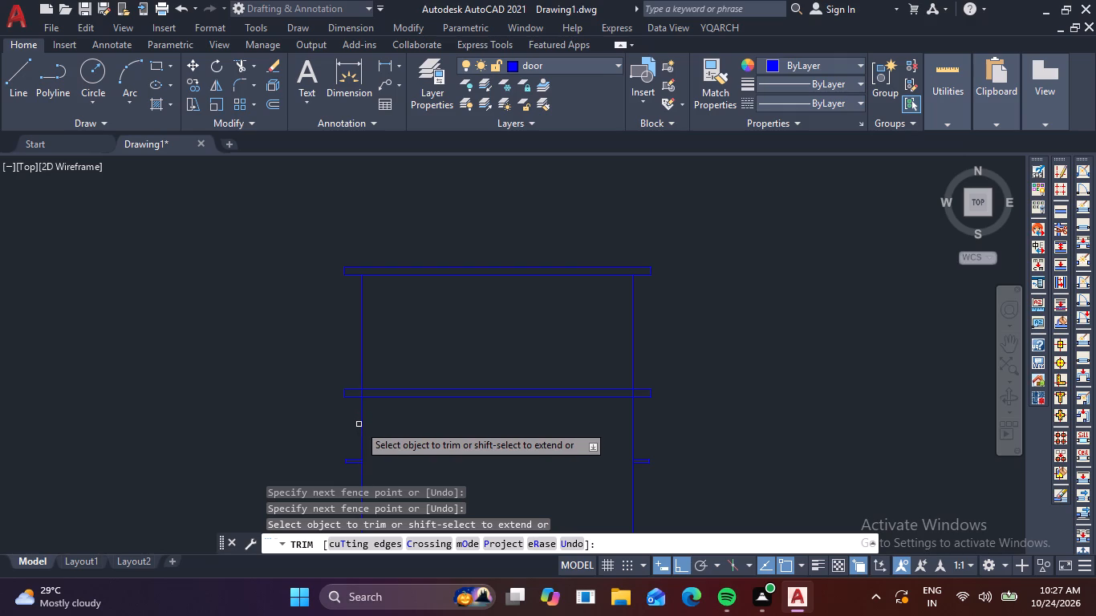
scroll(418, 423, down, 4)
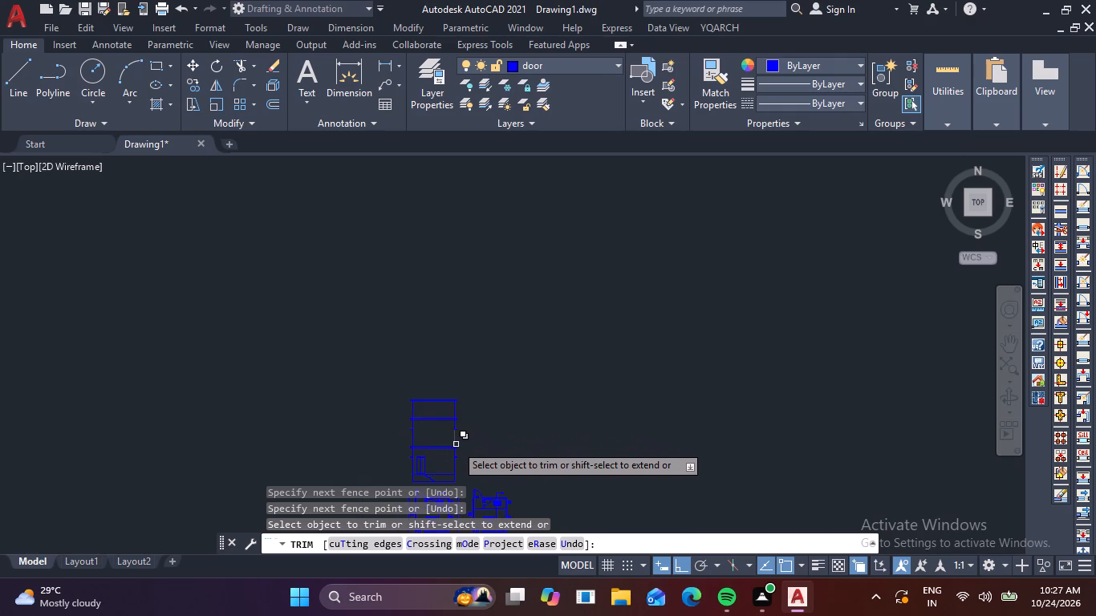
scroll(404, 408, up, 3)
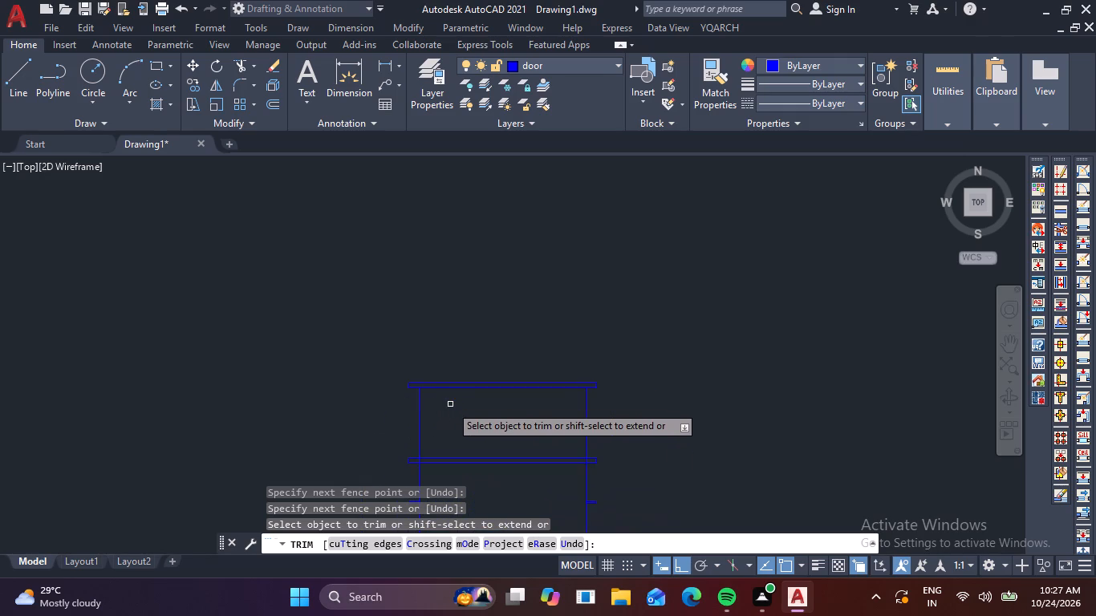
scroll(461, 413, up, 2)
key(Escape)
key(Escape)
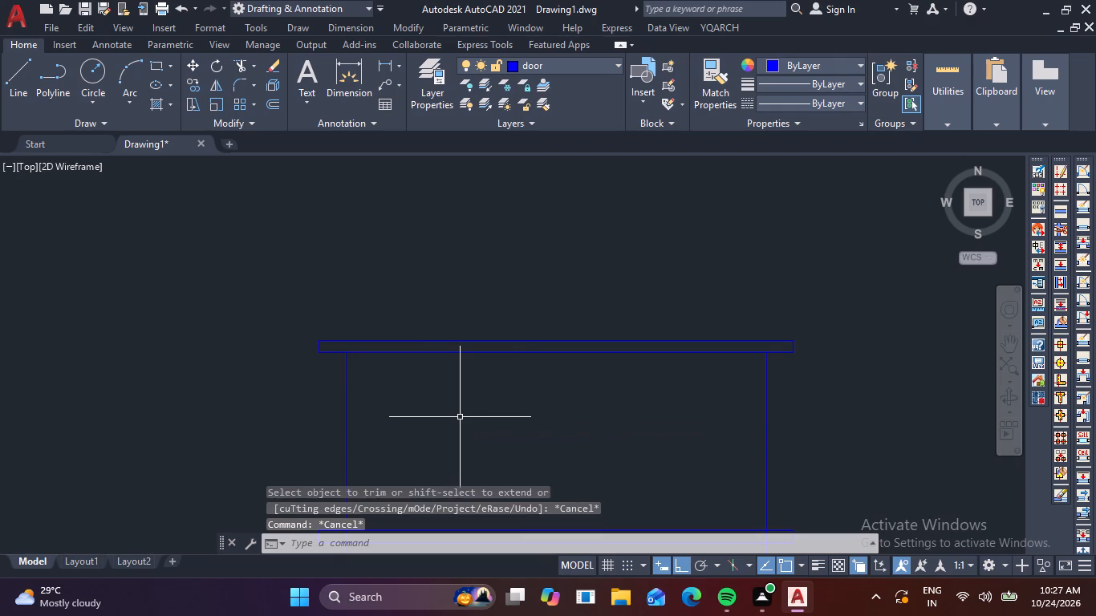
key(Escape)
key(Escape)
key(Escape)
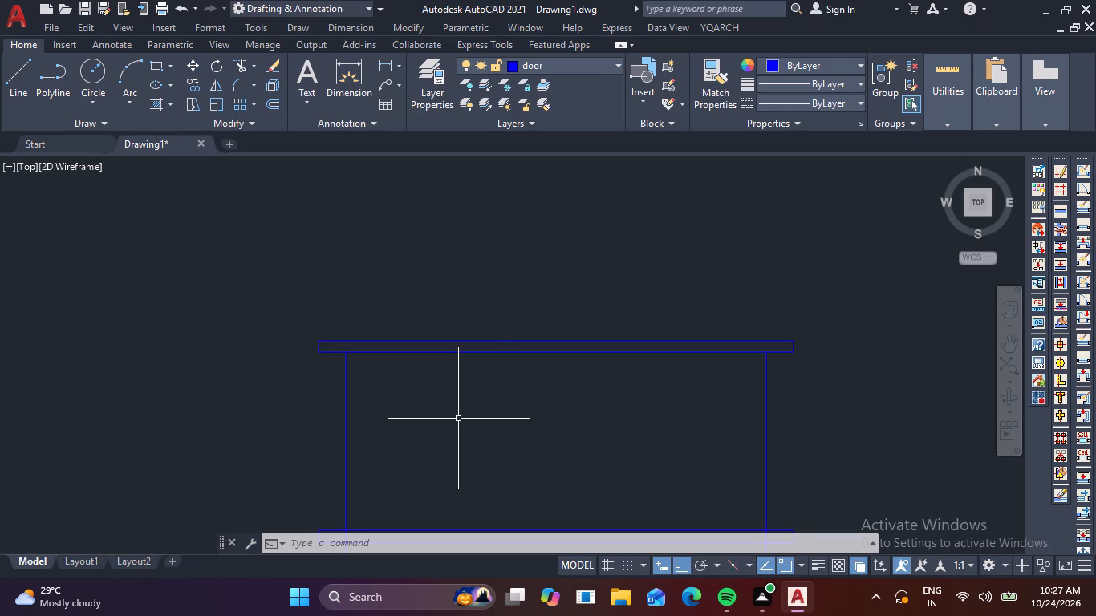
Review the full elevation together with the floor plans below it, from the entrance up to the top slab.
scroll(527, 388, down, 2)
middle_drag(538, 404, 529, 280)
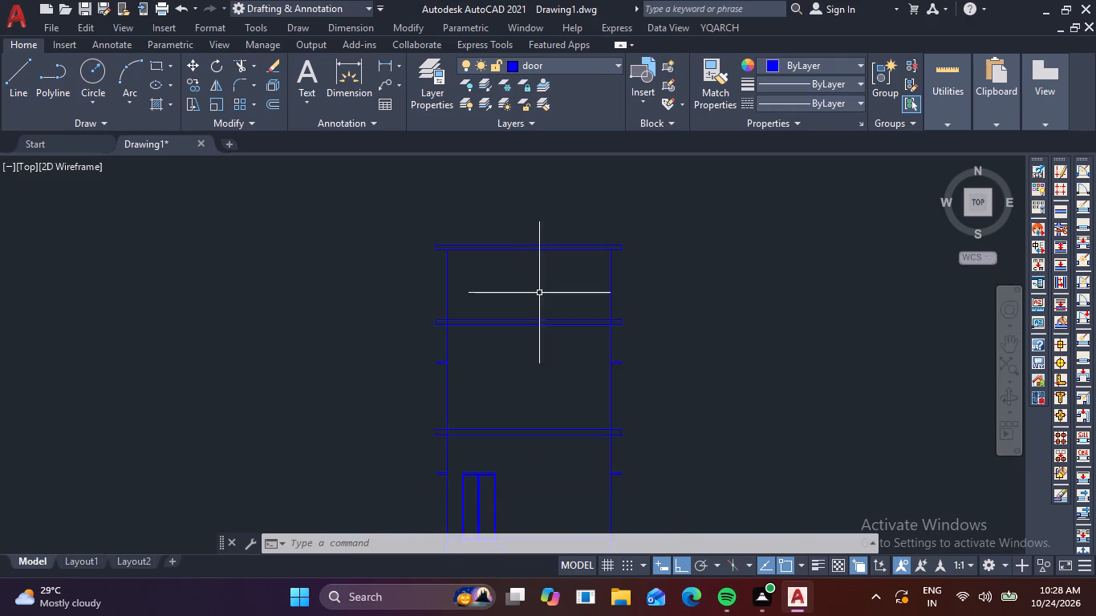
scroll(570, 354, down, 2)
middle_drag(586, 404, 556, 325)
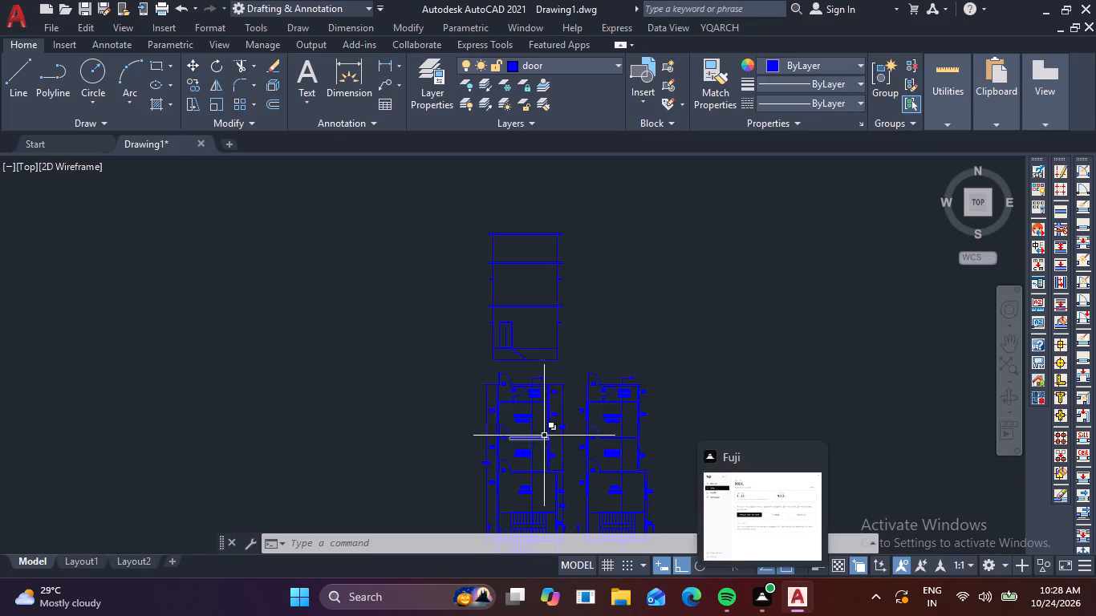
middle_drag(565, 333, 619, 452)
scroll(593, 373, up, 3)
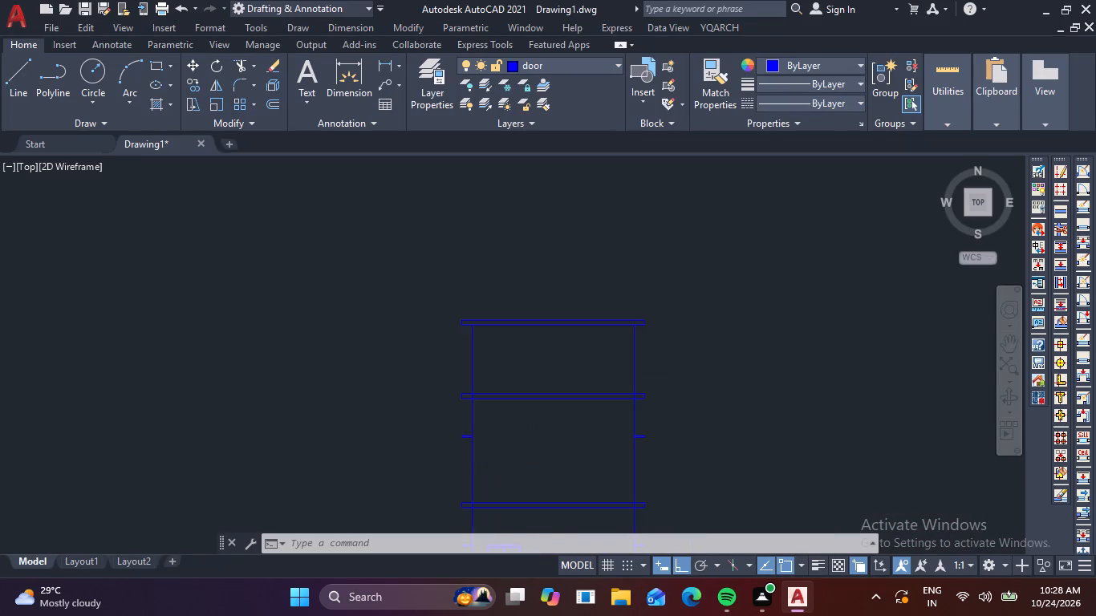
middle_drag(587, 363, 606, 434)
scroll(595, 399, up, 3)
scroll(595, 399, down, 2)
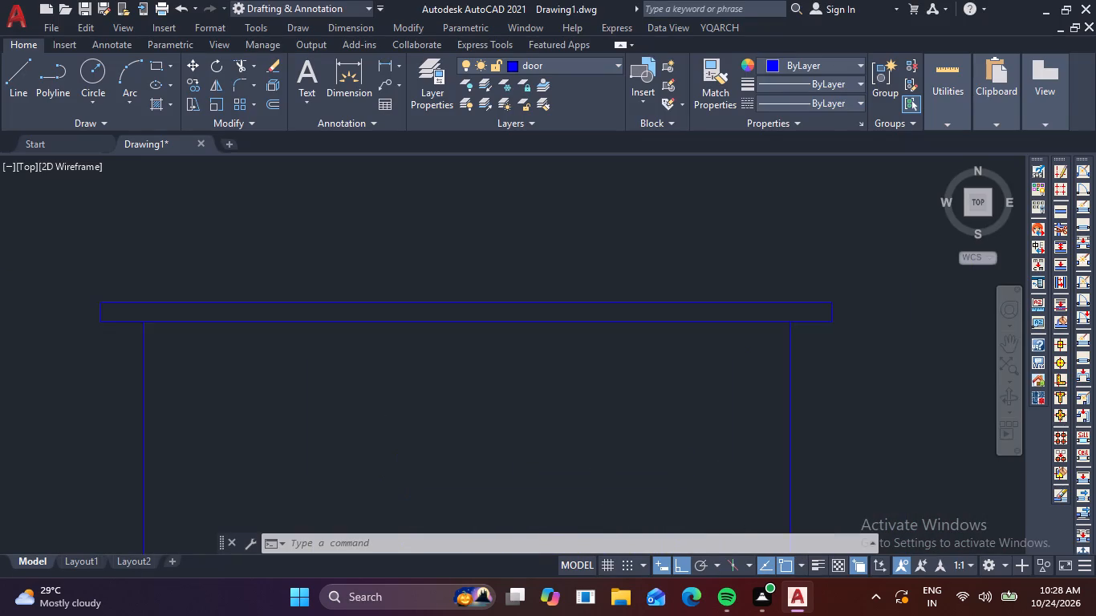
Draw three lines extending the rooftop slab about 0.26 beyond its door-side end at the slab's full thickness.
text(L)
key(space)
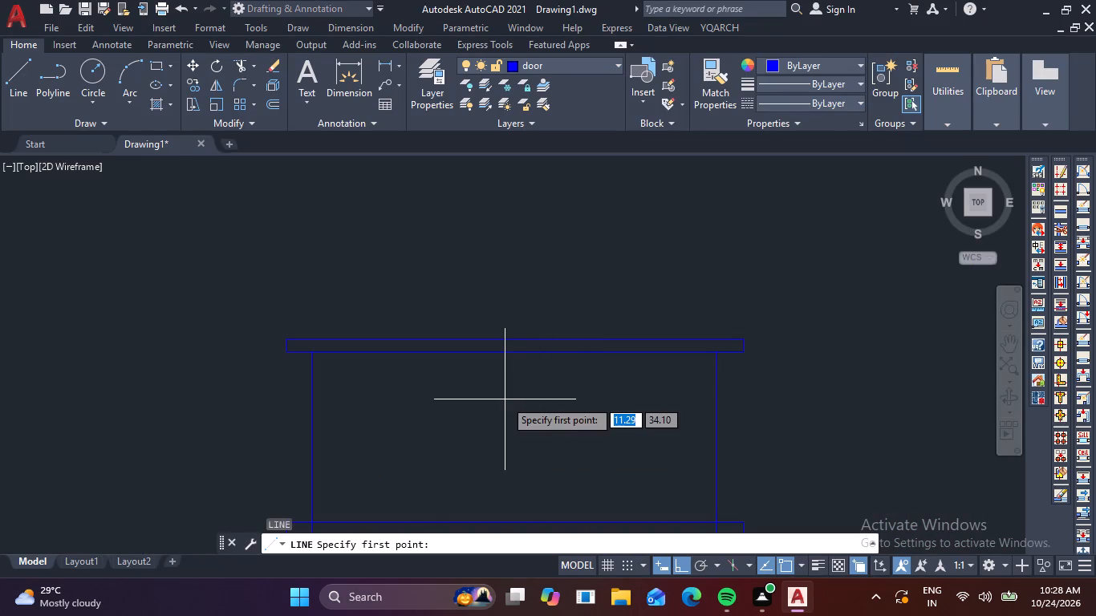
scroll(274, 335, up, 2)
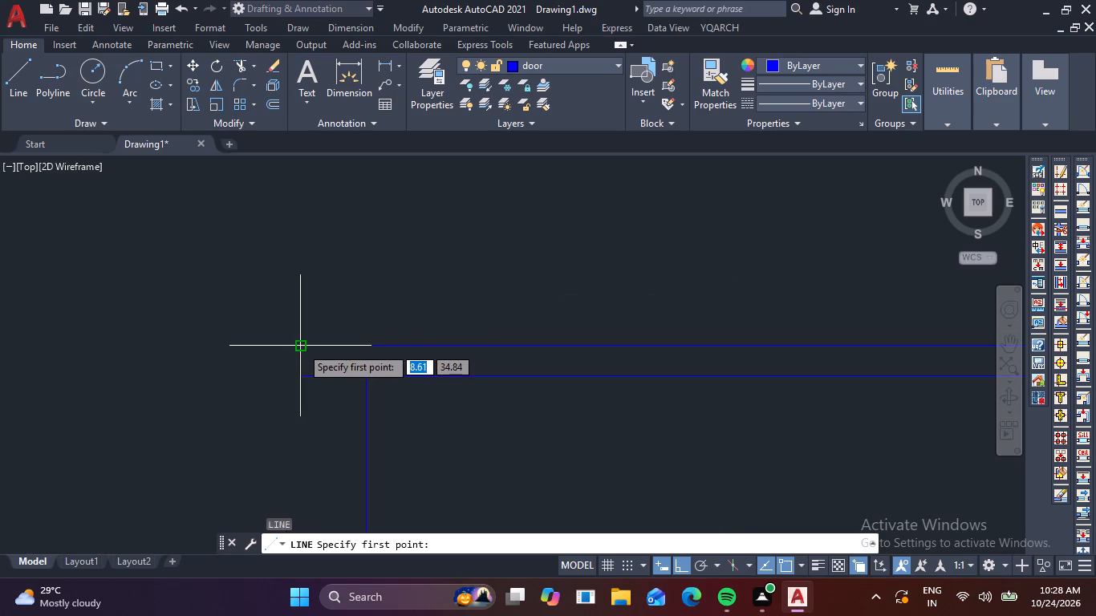
click(301, 346)
scroll(208, 346, down, 2)
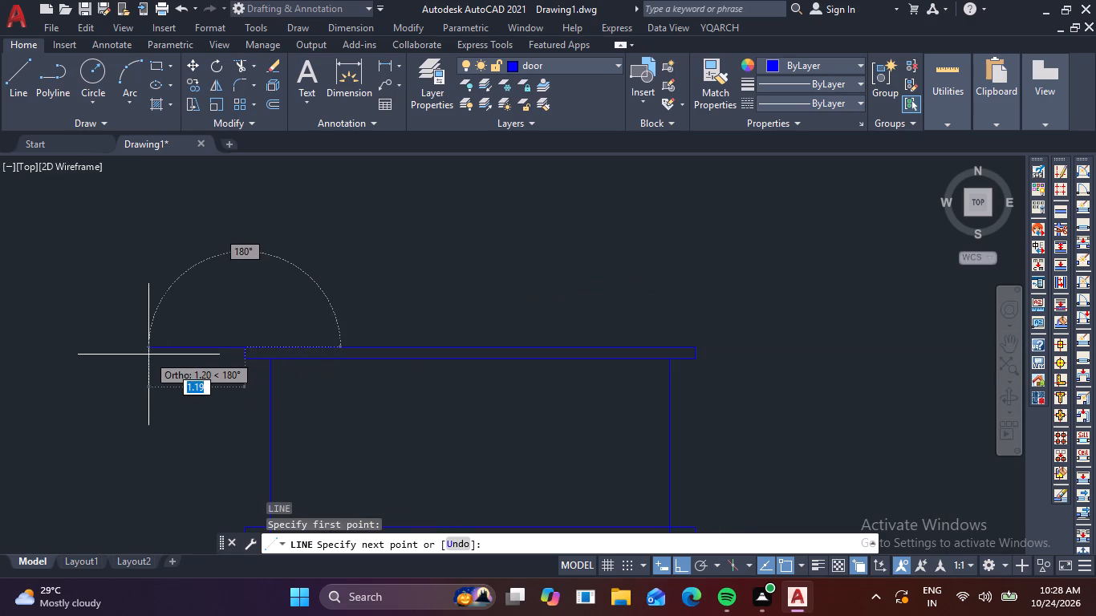
scroll(196, 353, up, 3)
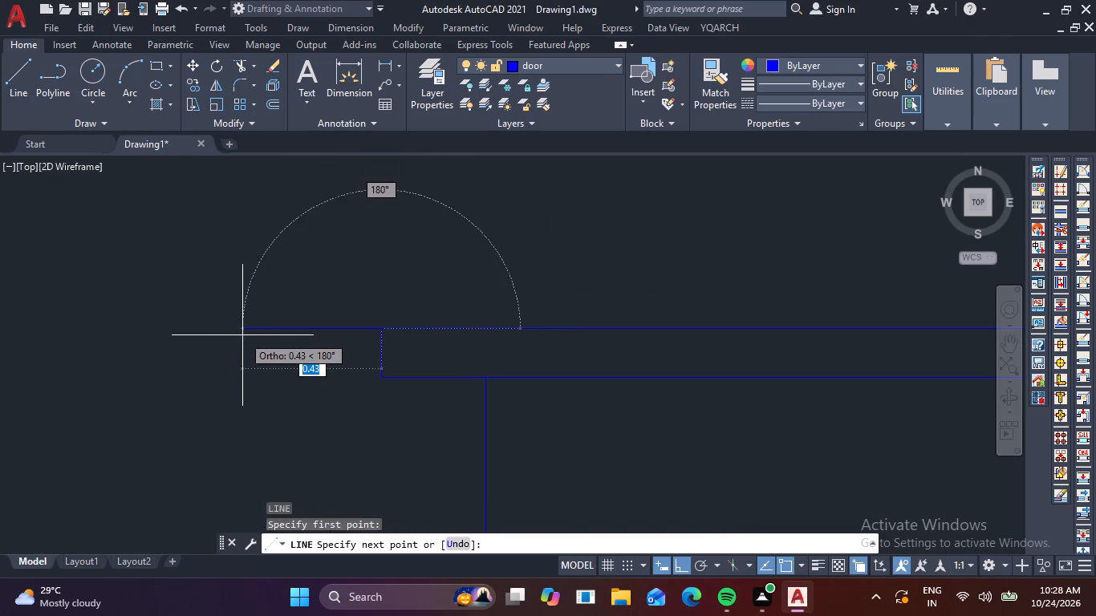
click(298, 333)
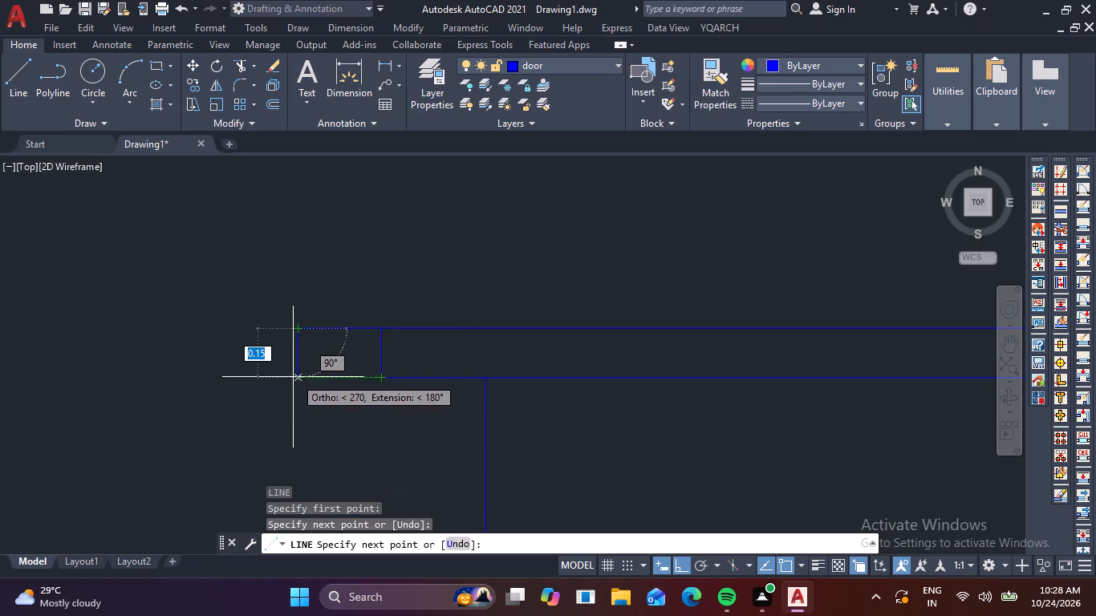
click(283, 377)
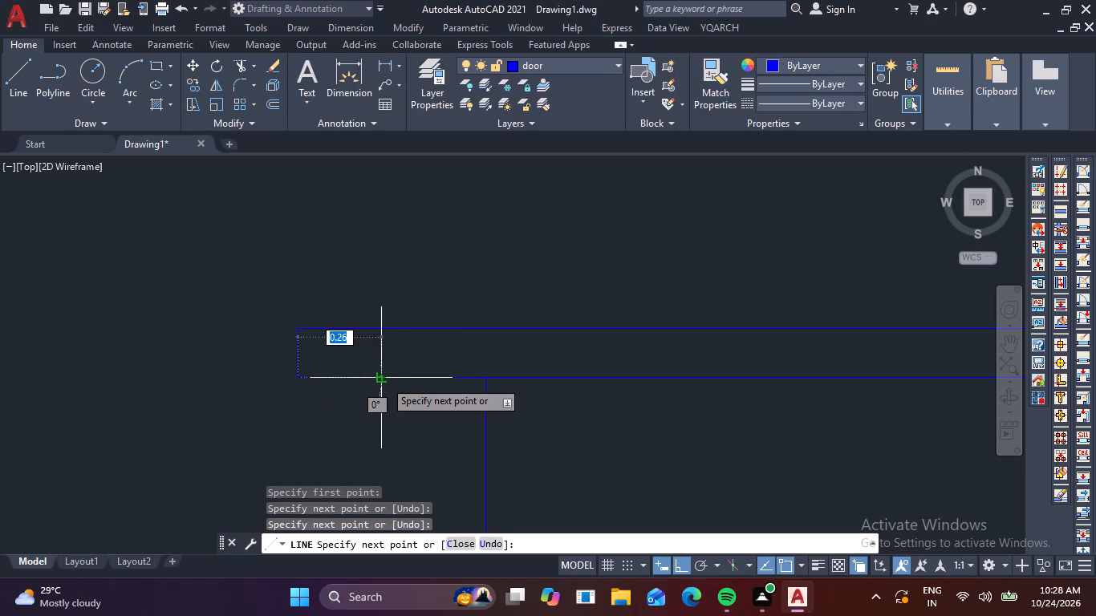
click(384, 380)
key(Escape)
Mirror the three extension lines about the rooftop slab's vertical centreline, keeping the originals.
click(361, 391)
click(264, 311)
scroll(264, 311, down, 1)
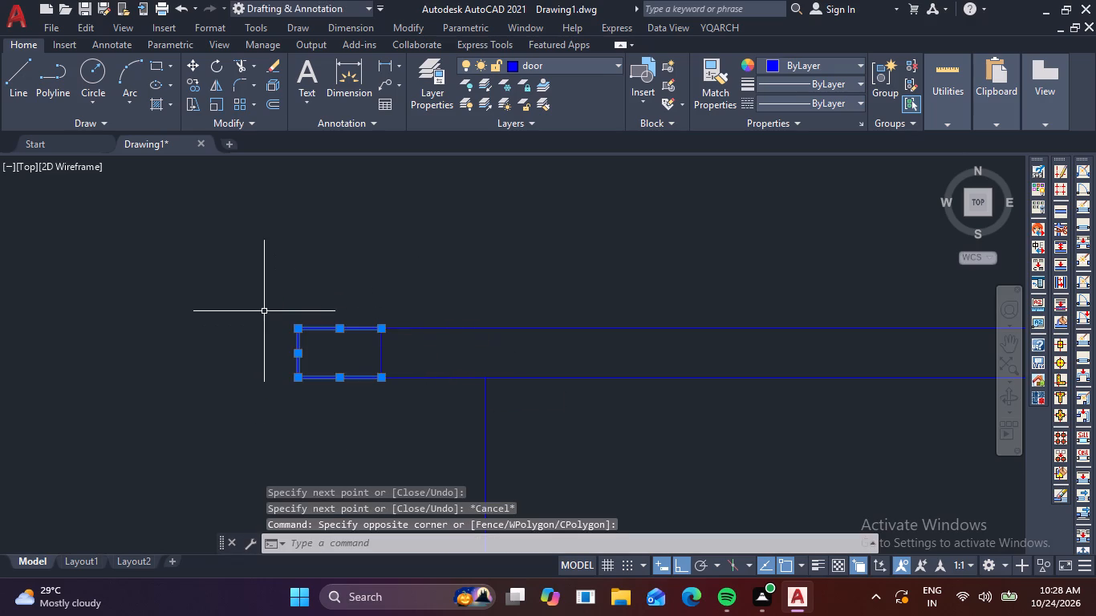
scroll(264, 311, down, 2)
text(MI)
key(space)
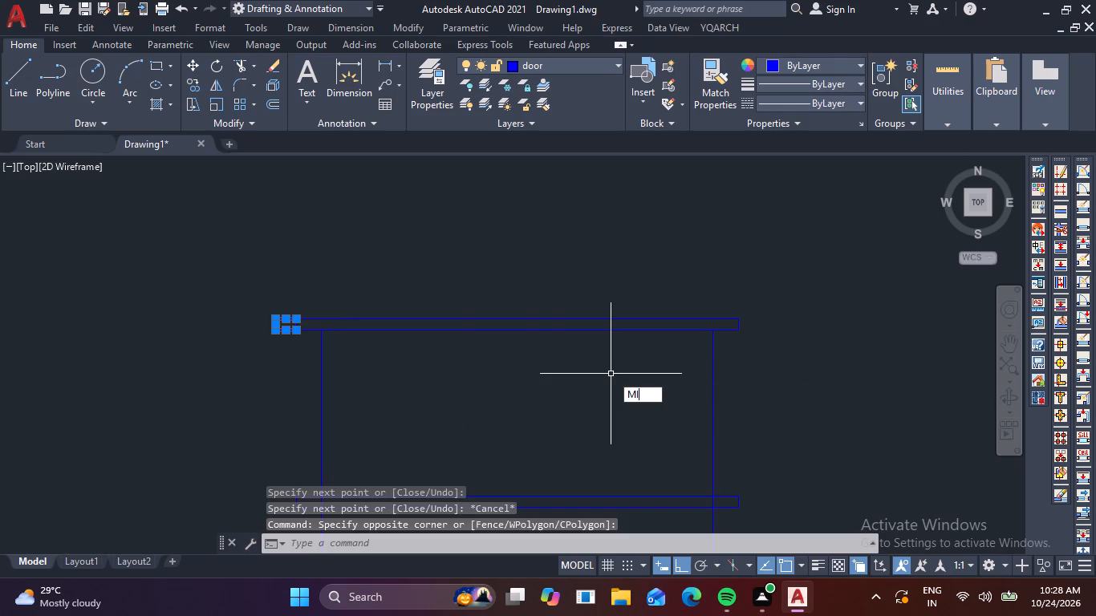
click(522, 318)
double_click(529, 386)
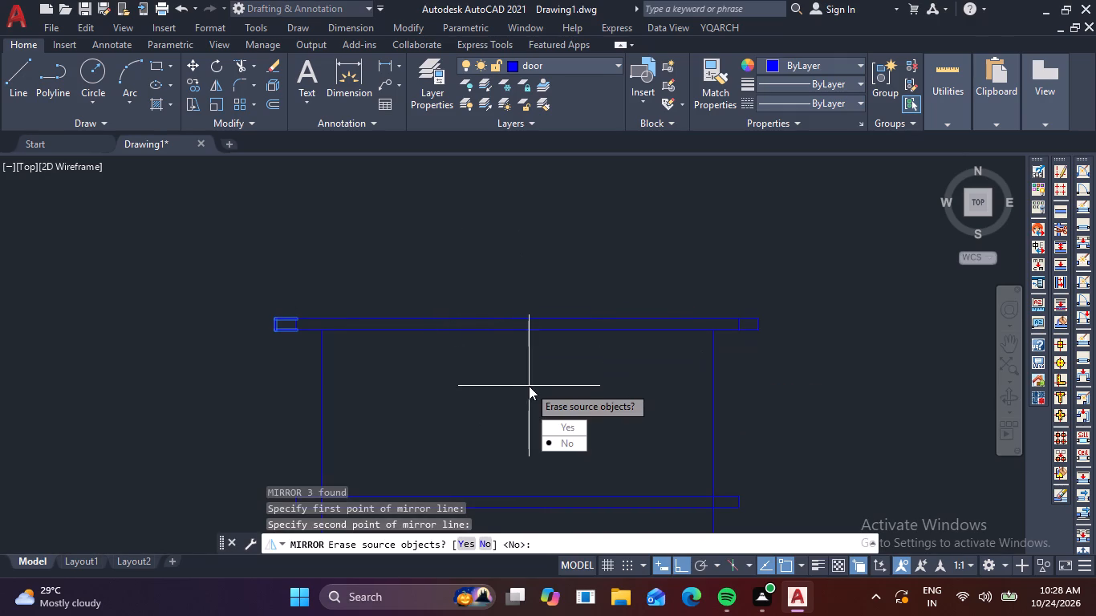
key(space)
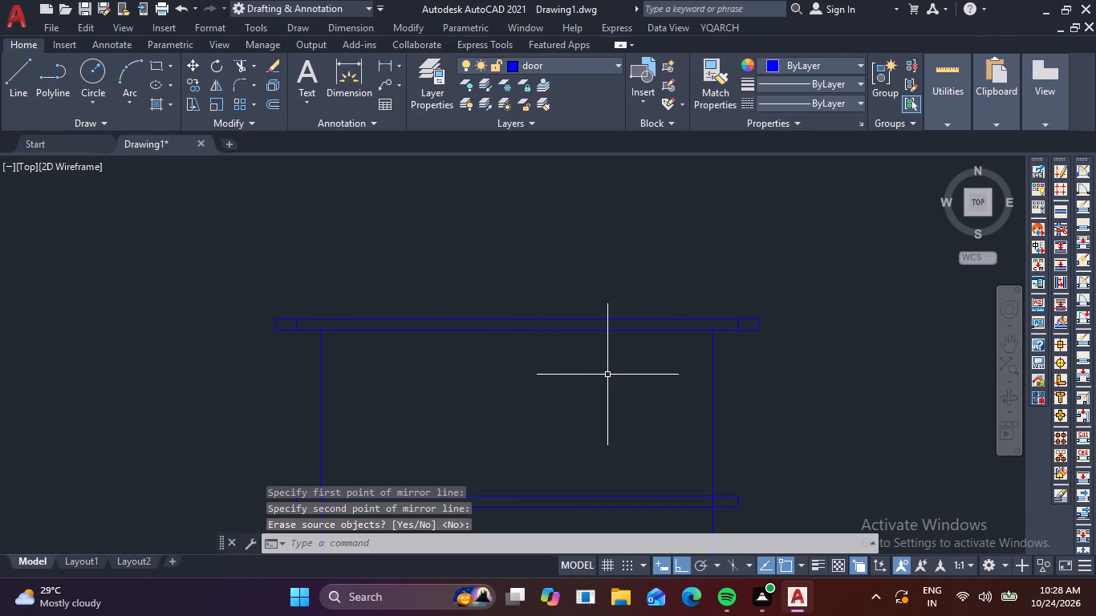
Trim away the former end lines inside the rooftop slab at both ends, leaving one continuous widened slab.
text(TR)
key(space)
scroll(349, 344, up, 2)
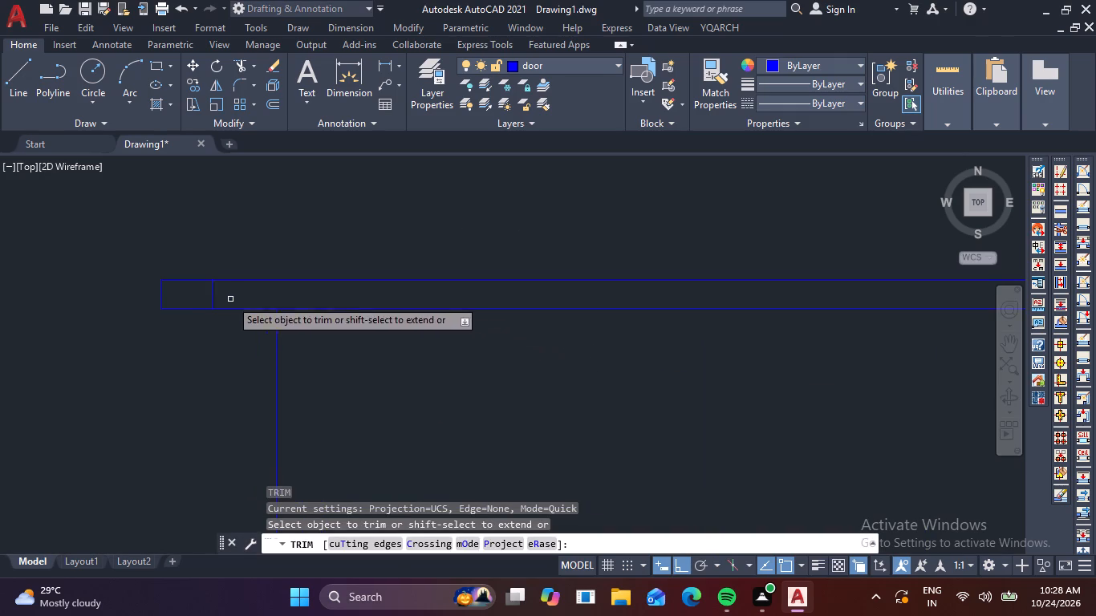
click(197, 294)
click(266, 300)
scroll(281, 296, down, 2)
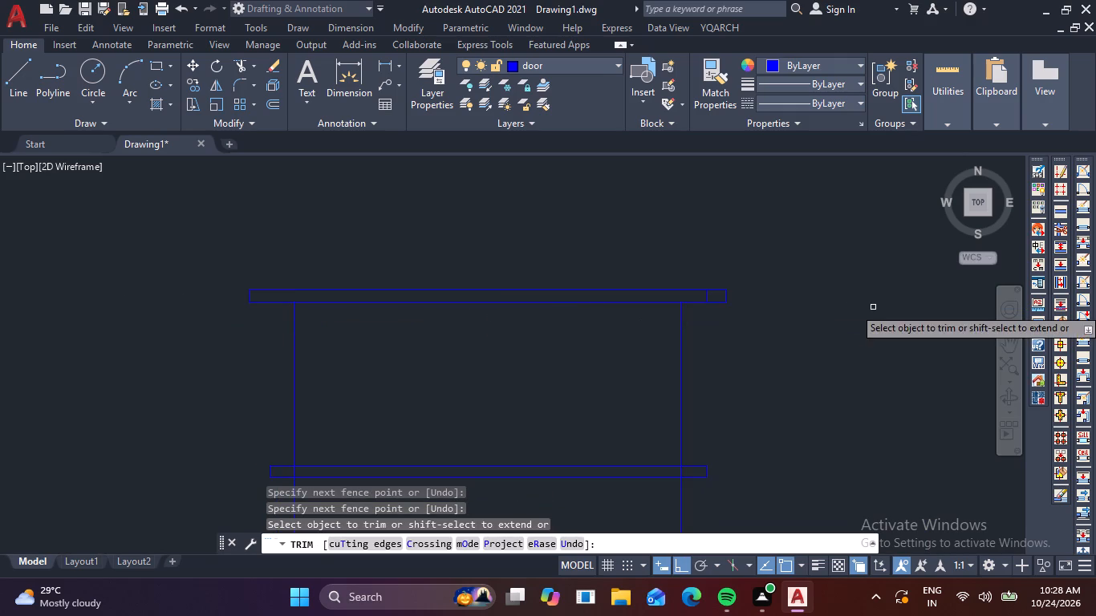
scroll(746, 301, up, 3)
click(602, 287)
click(533, 287)
scroll(533, 287, down, 2)
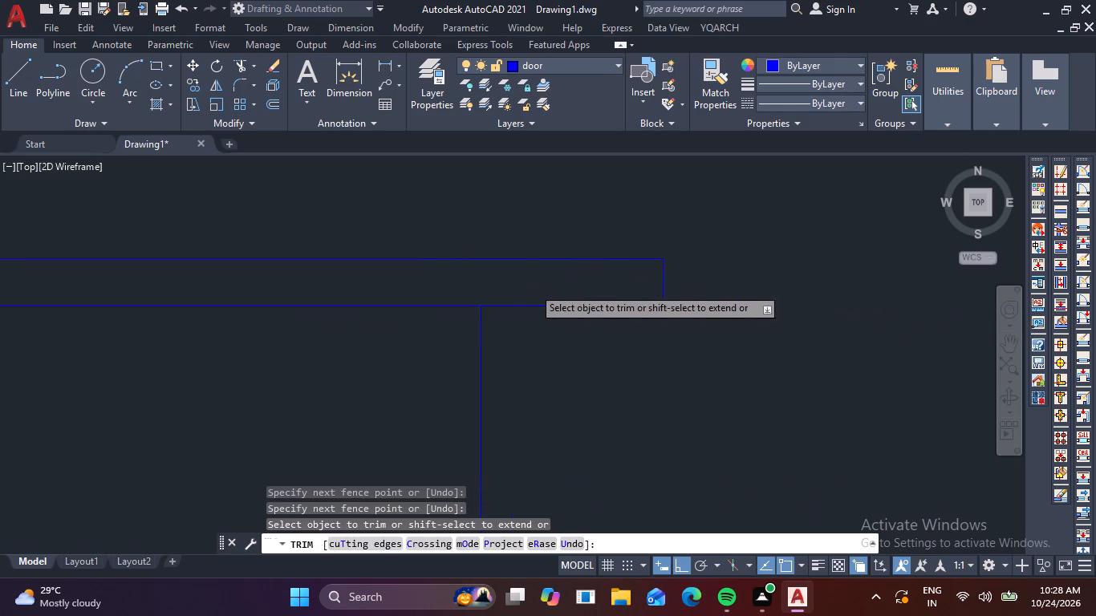
scroll(533, 287, down, 2)
scroll(606, 316, down, 2)
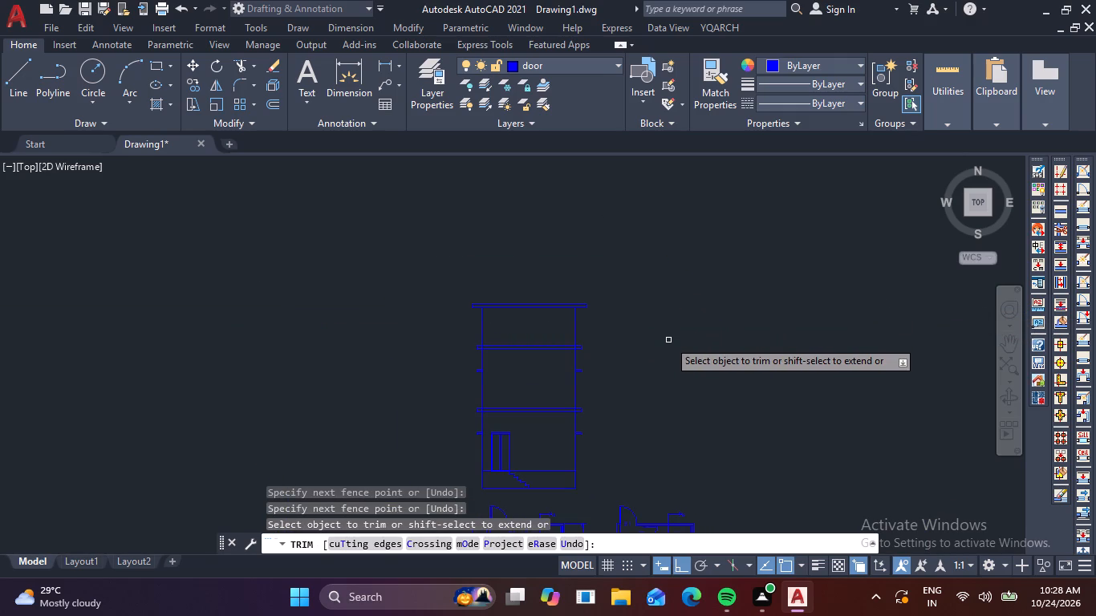
key(Escape)
key(Escape)
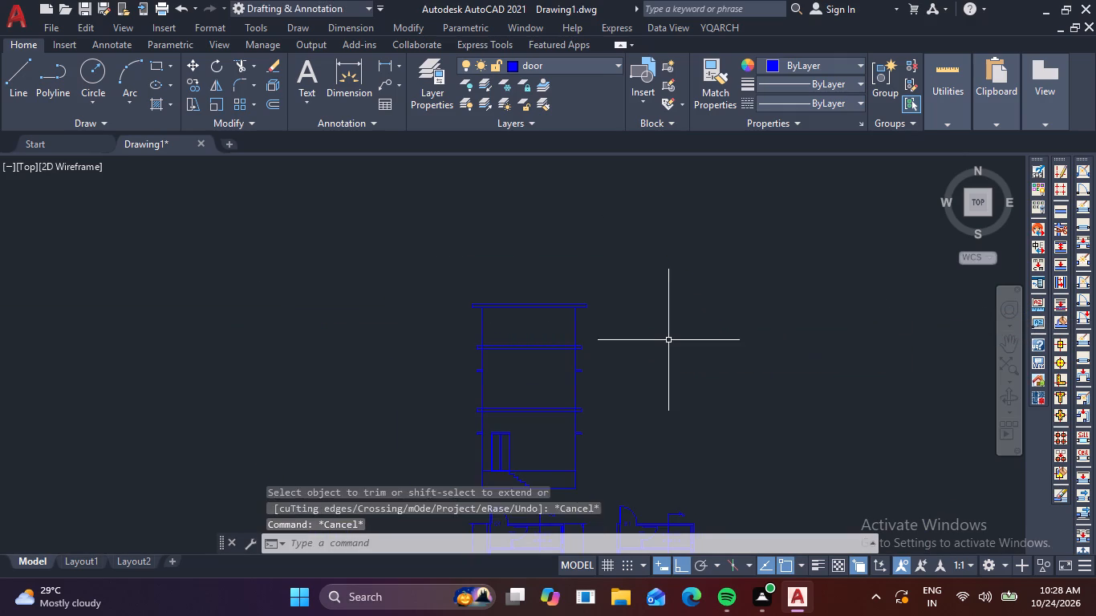
key(Escape)
key(Escape)
key(Escape)
key(Escape)
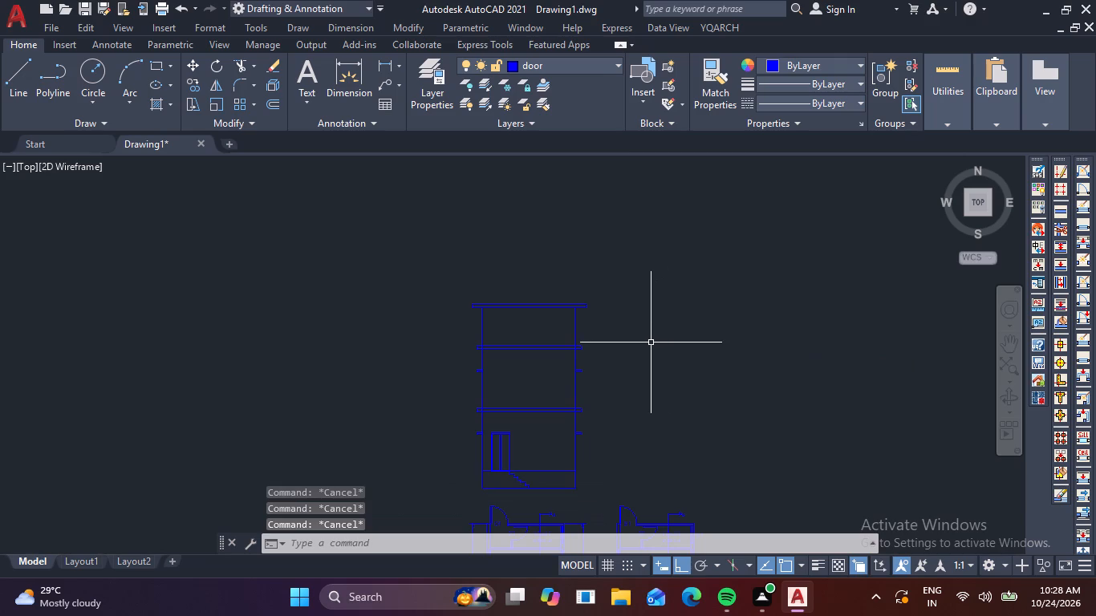
Trim both wall lines where they cross the thickness of the slab directly below the rooftop storey.
key(space)
scroll(491, 357, up, 4)
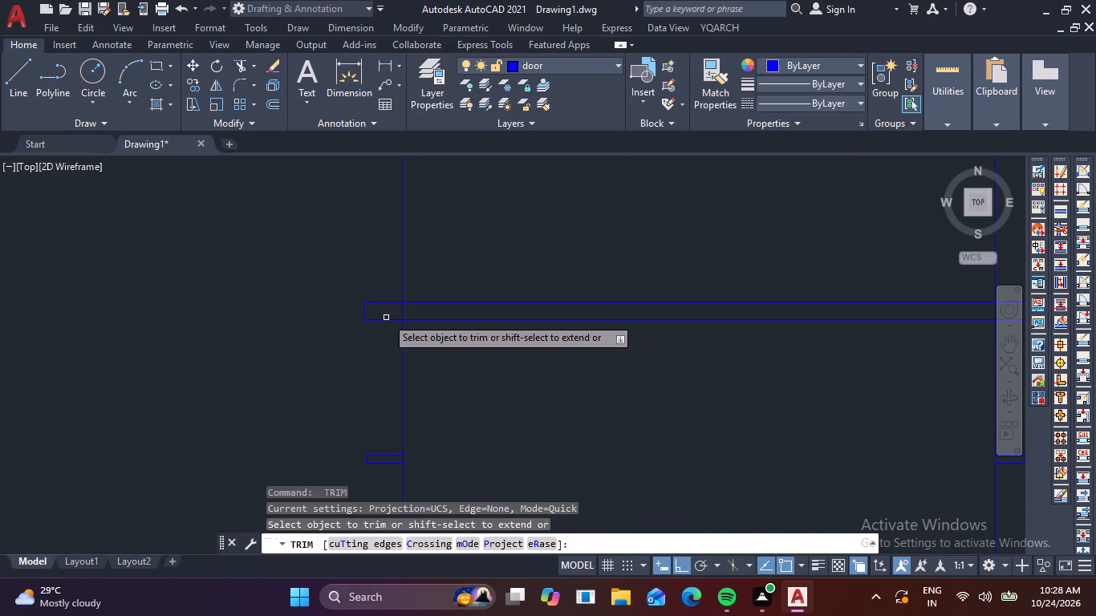
click(388, 313)
click(416, 313)
scroll(416, 313, down, 3)
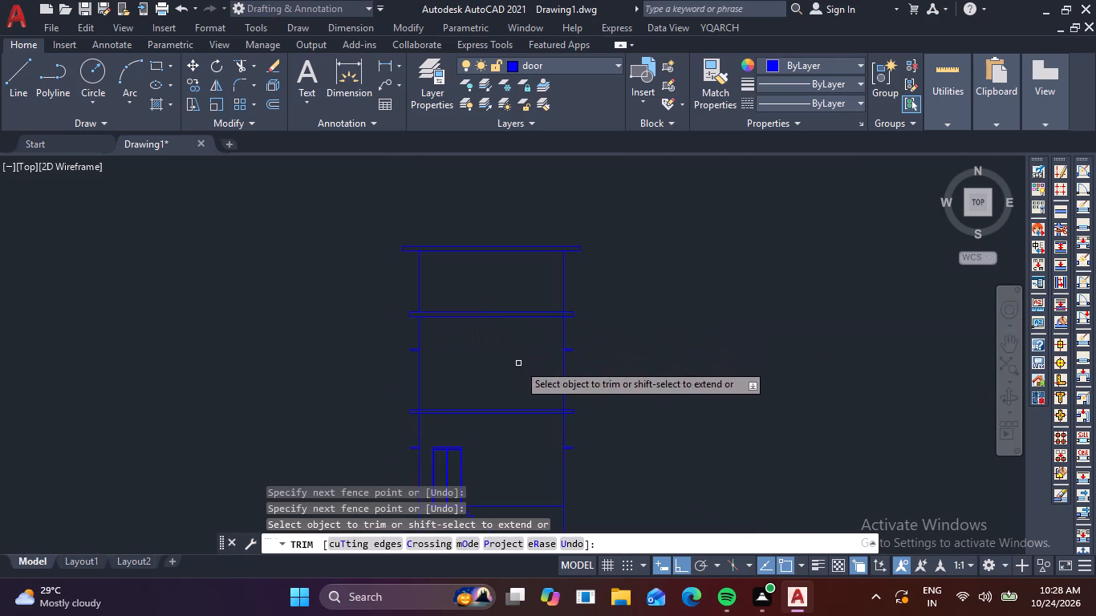
middle_drag(518, 363, 450, 382)
scroll(493, 326, up, 3)
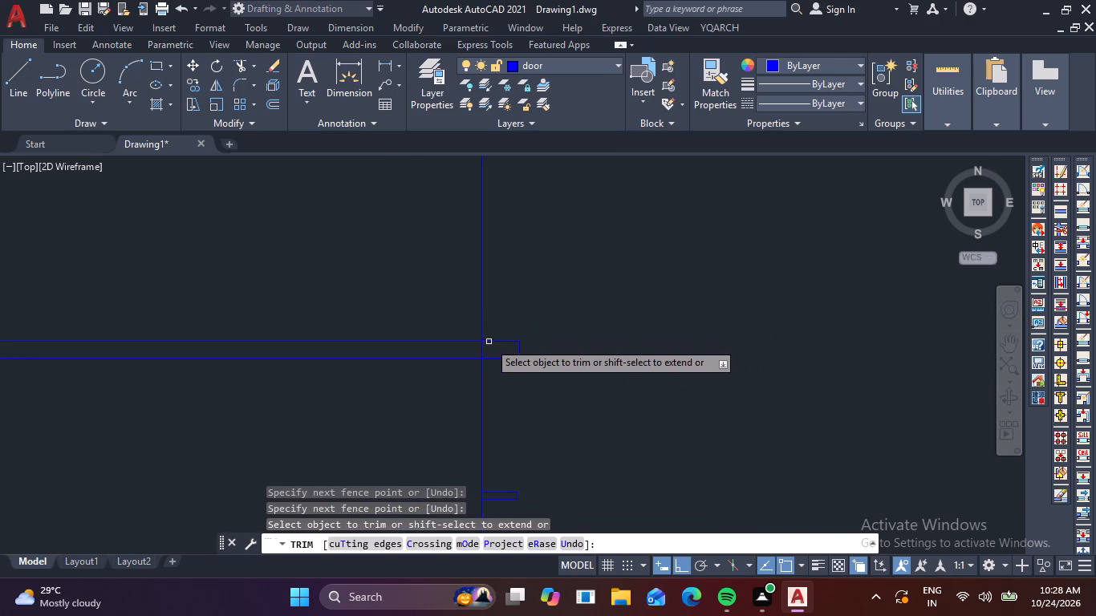
click(489, 346)
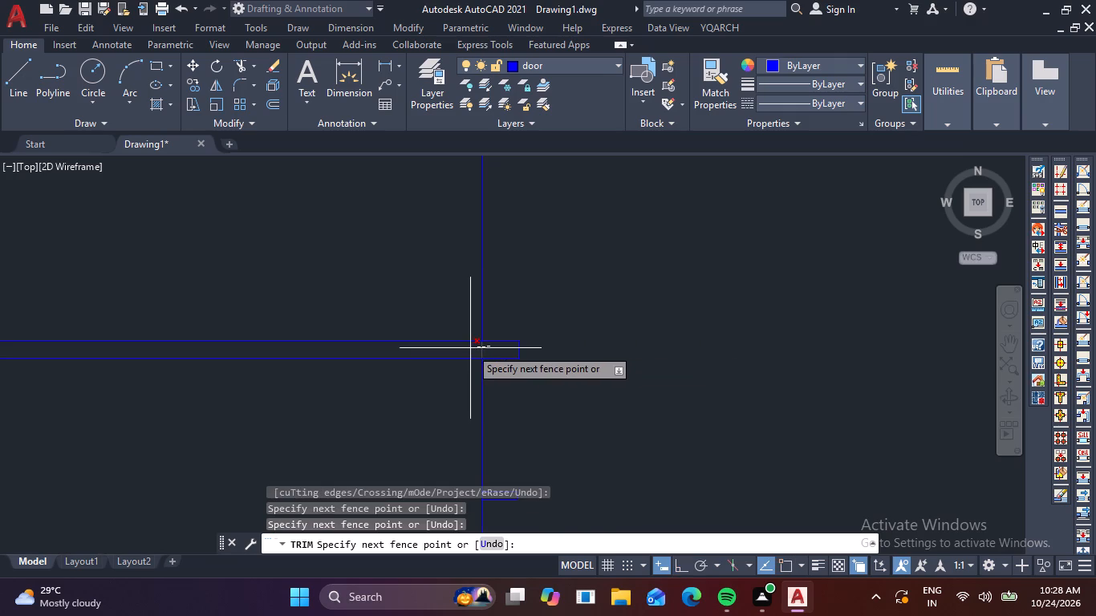
click(470, 348)
scroll(470, 348, down, 4)
Trim both wall lines where they cross the thickness of the slab above the entrance storey.
scroll(392, 417, up, 3)
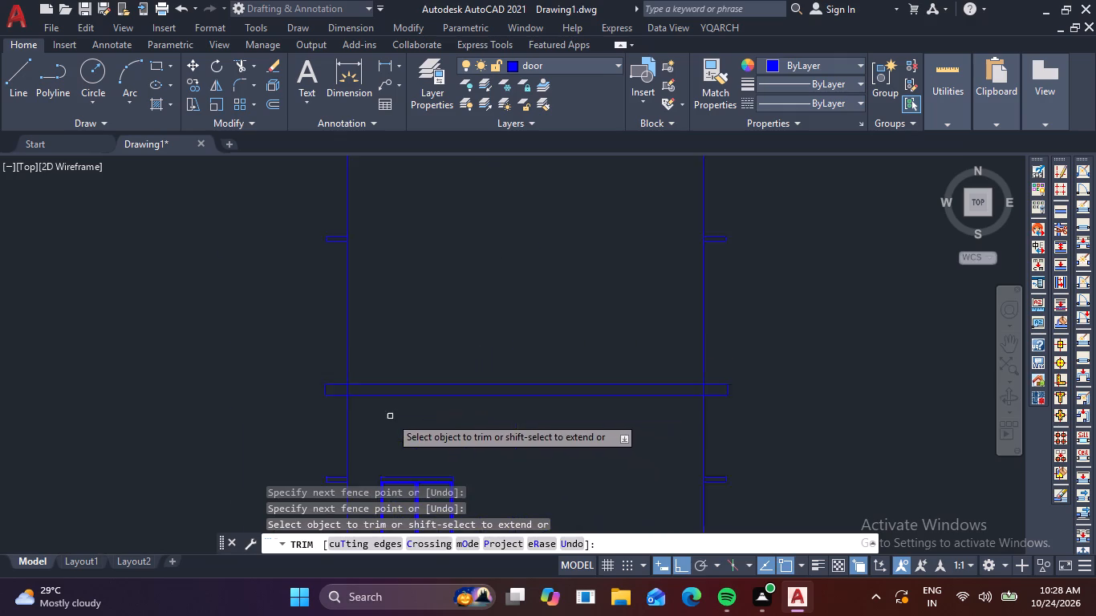
scroll(389, 415, up, 1)
scroll(316, 379, up, 4)
click(311, 375)
click(389, 374)
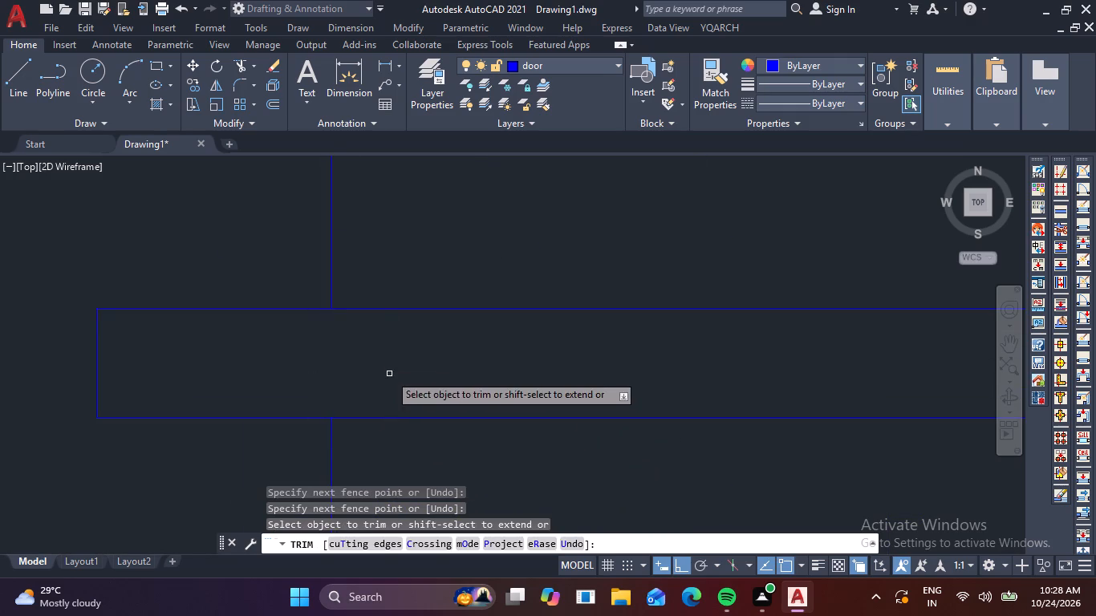
scroll(389, 374, down, 4)
middle_drag(798, 418, 554, 417)
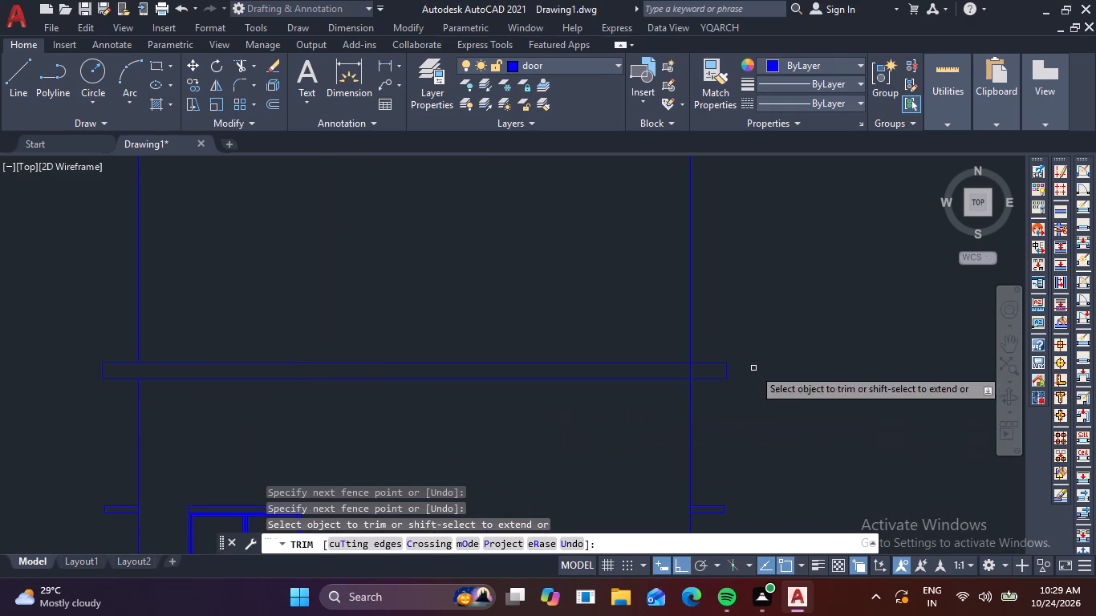
scroll(631, 393, up, 4)
click(963, 311)
click(903, 316)
scroll(881, 320, down, 4)
scroll(803, 376, down, 2)
middle_drag(767, 407, 611, 319)
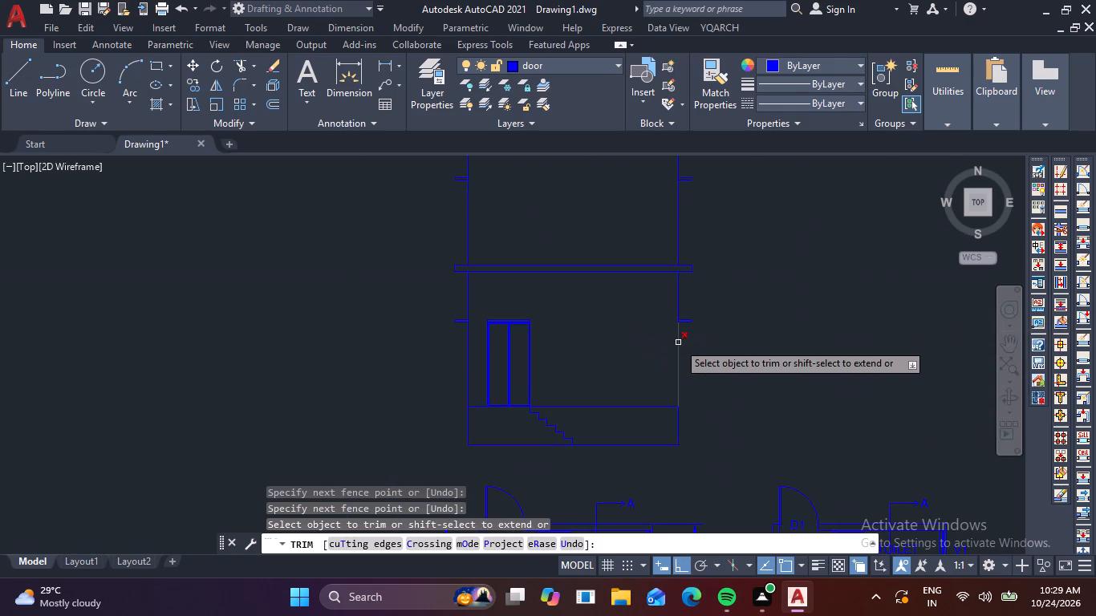
key(Escape)
key(Escape)
key(Escape)
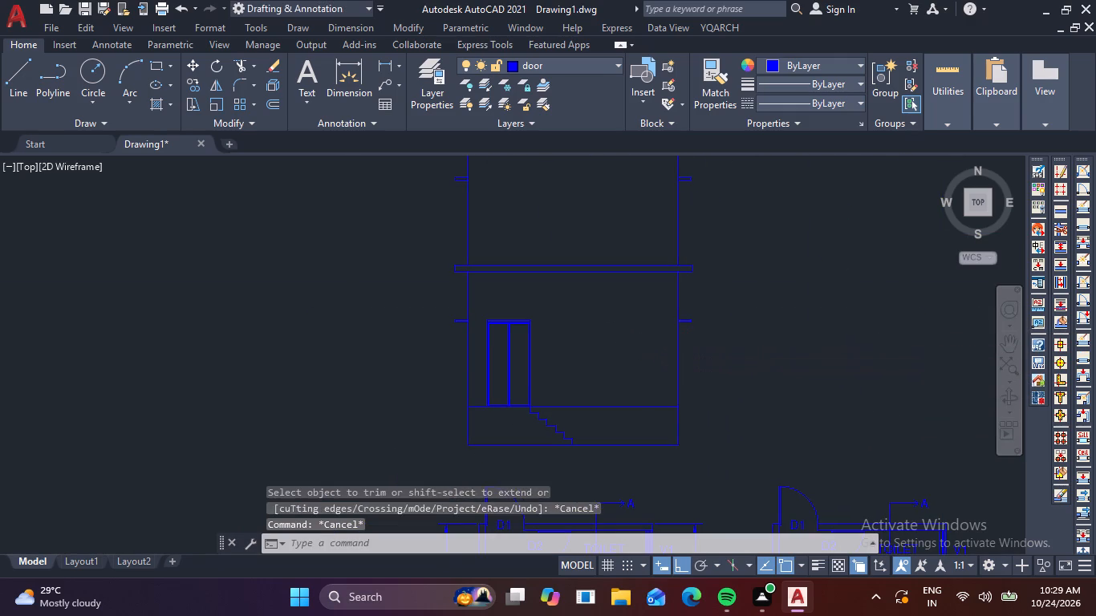
key(Escape)
On the side opposite the door, draw a vertical line from the middle of the upper slab's overhang down through the lower slab's overhang.
middle_drag(578, 346, 558, 450)
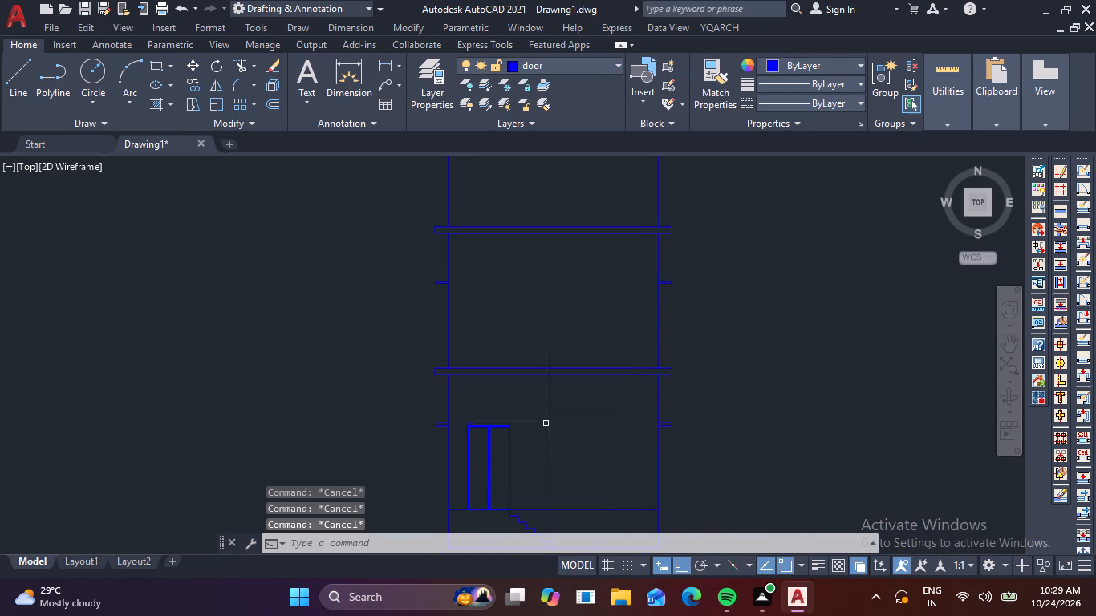
middle_drag(575, 336, 562, 431)
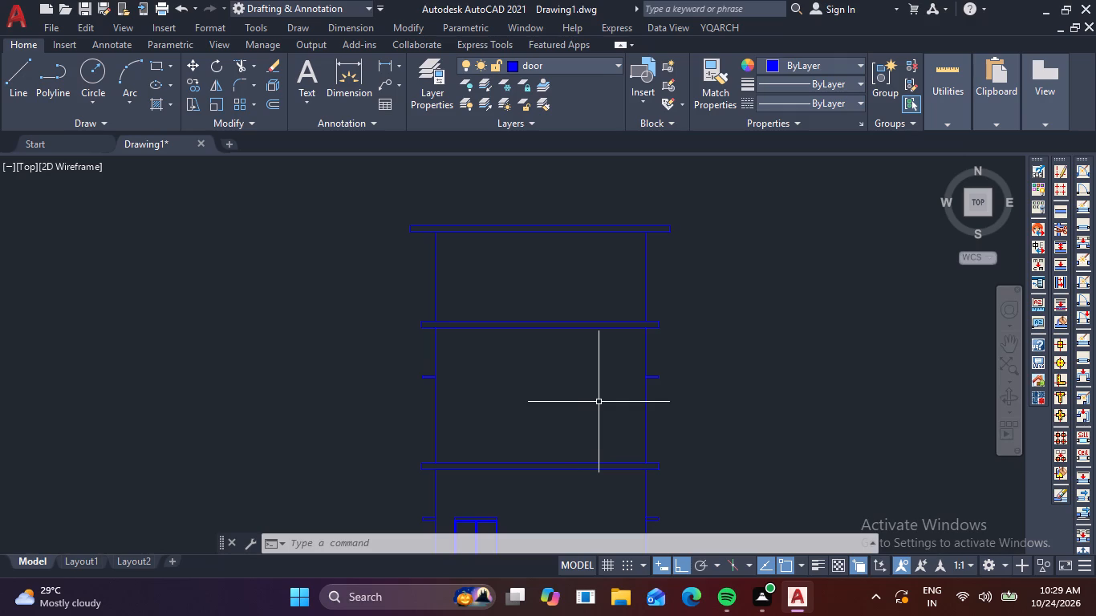
text(L)
key(space)
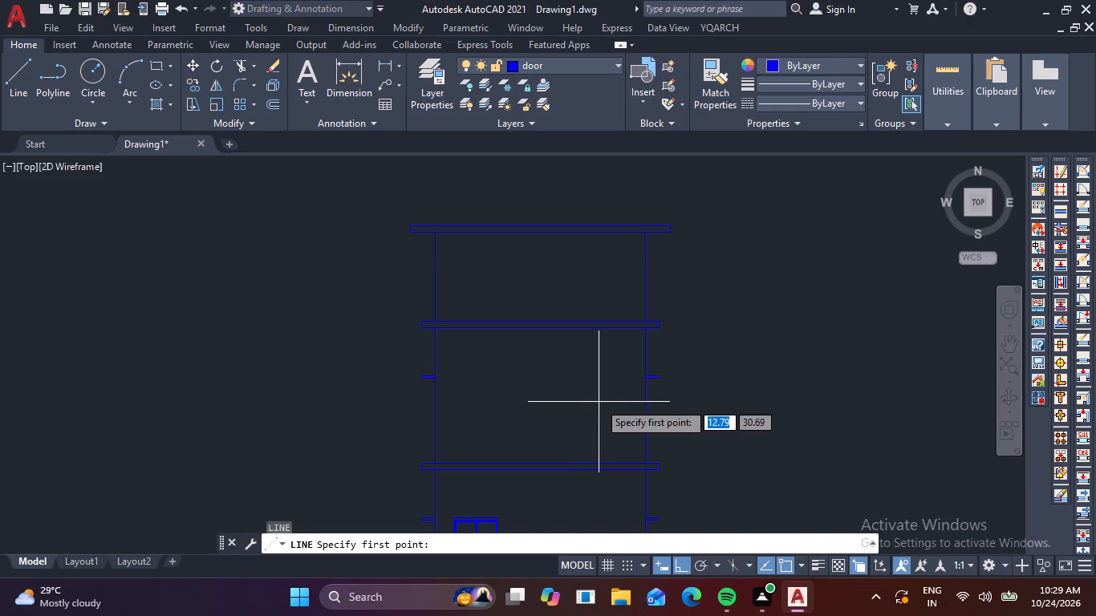
scroll(673, 325, up, 4)
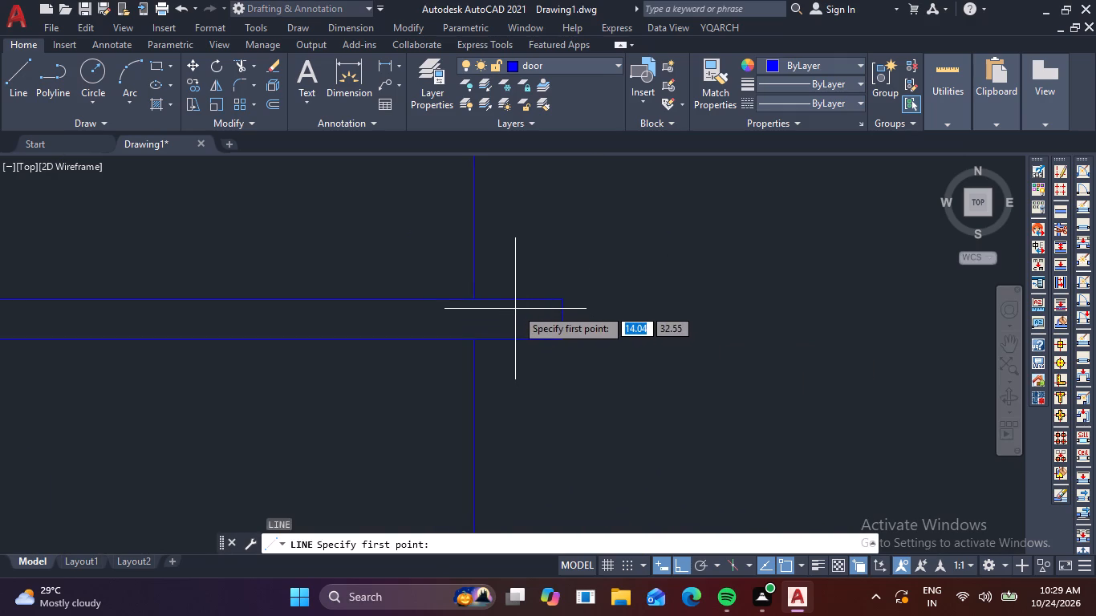
click(518, 298)
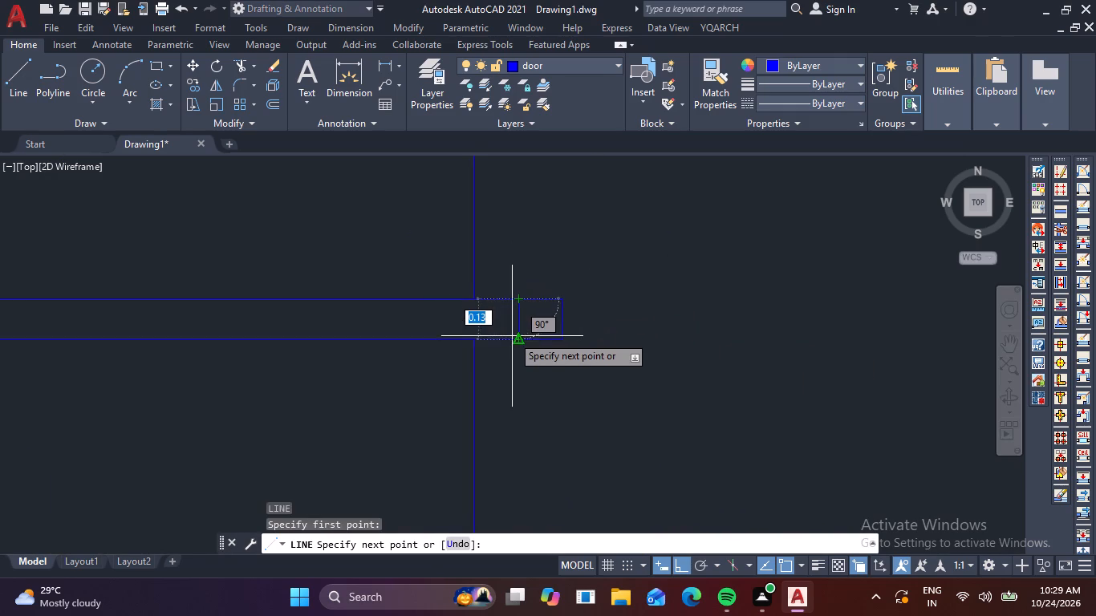
click(519, 341)
scroll(522, 350, down, 2)
middle_drag(530, 443, 530, 425)
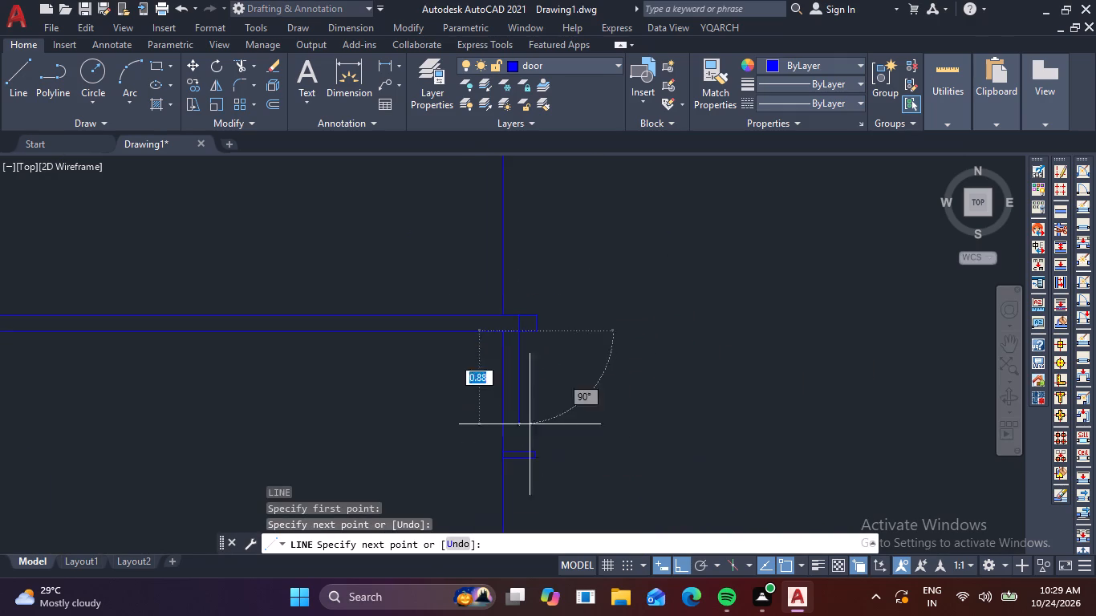
scroll(522, 453, down, 2)
middle_drag(526, 493, 536, 329)
scroll(540, 380, up, 4)
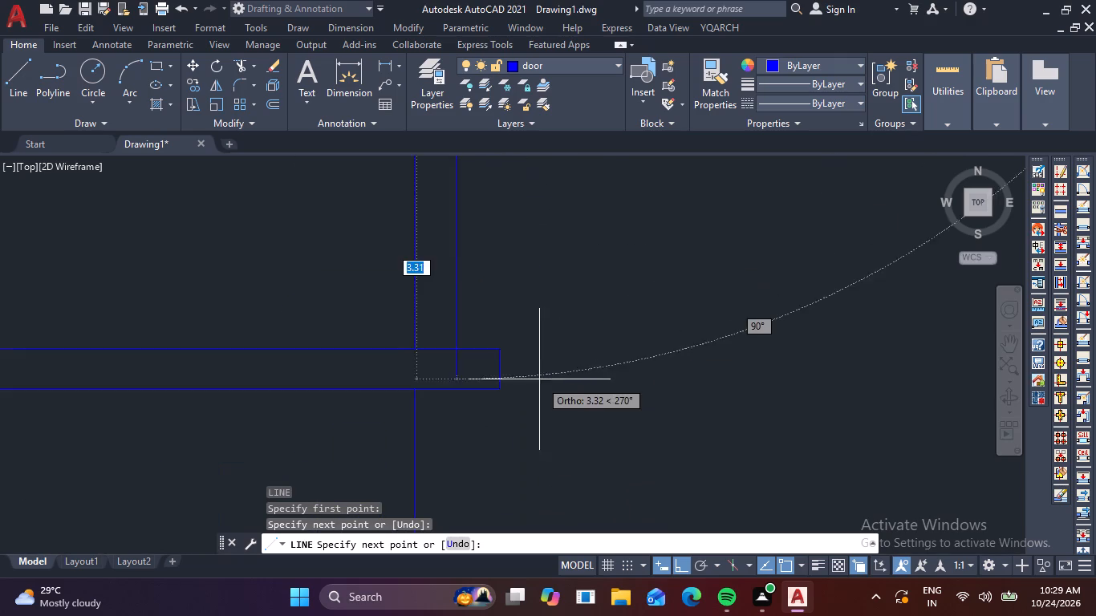
click(457, 349)
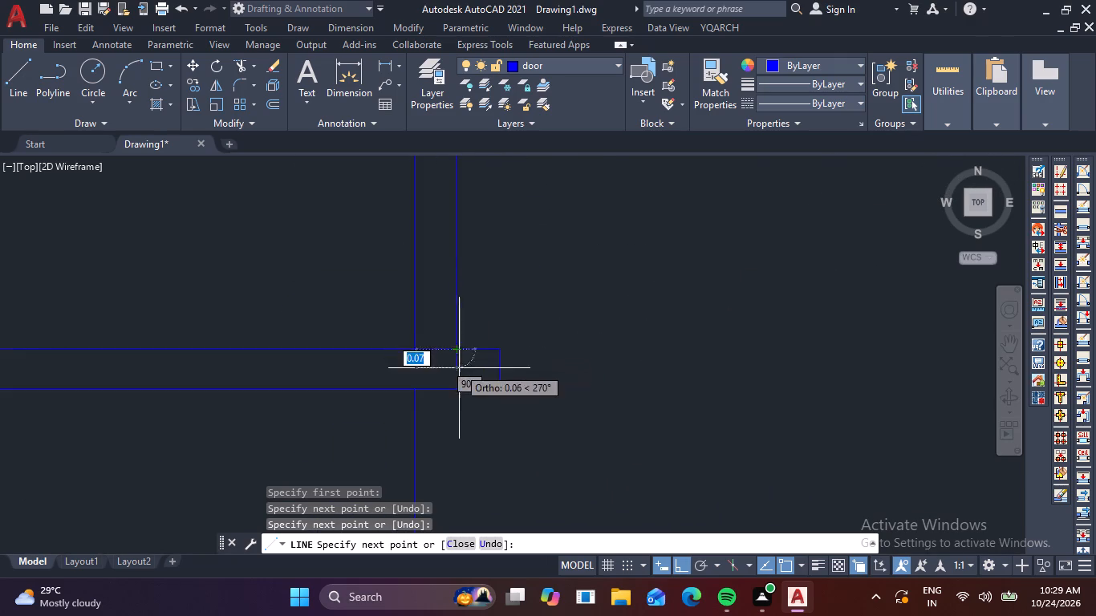
click(457, 393)
key(Escape)
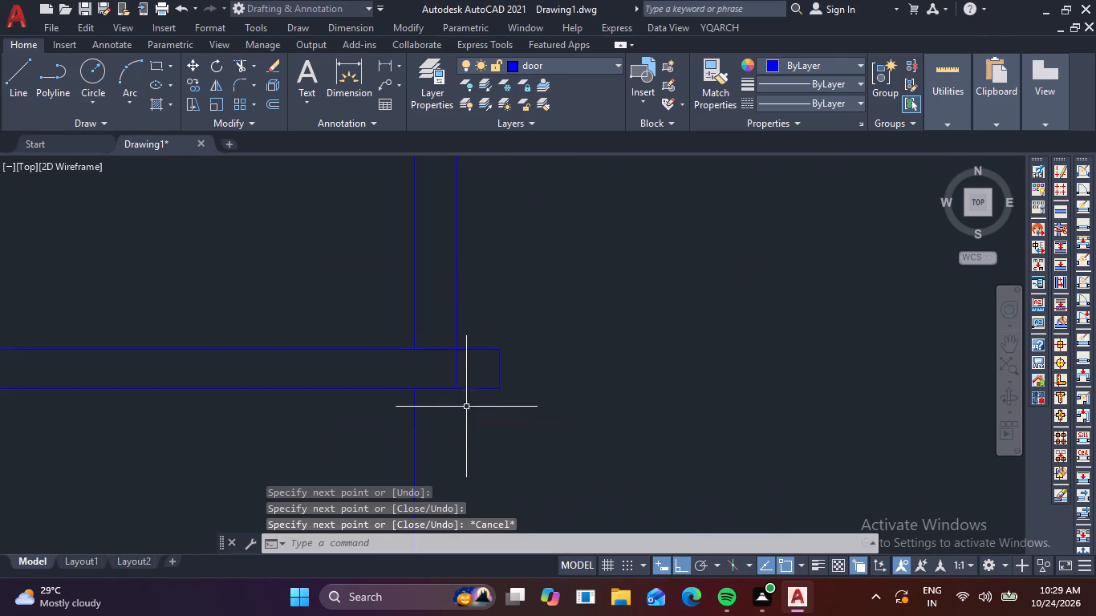
scroll(538, 345, down, 3)
middle_drag(570, 326, 534, 428)
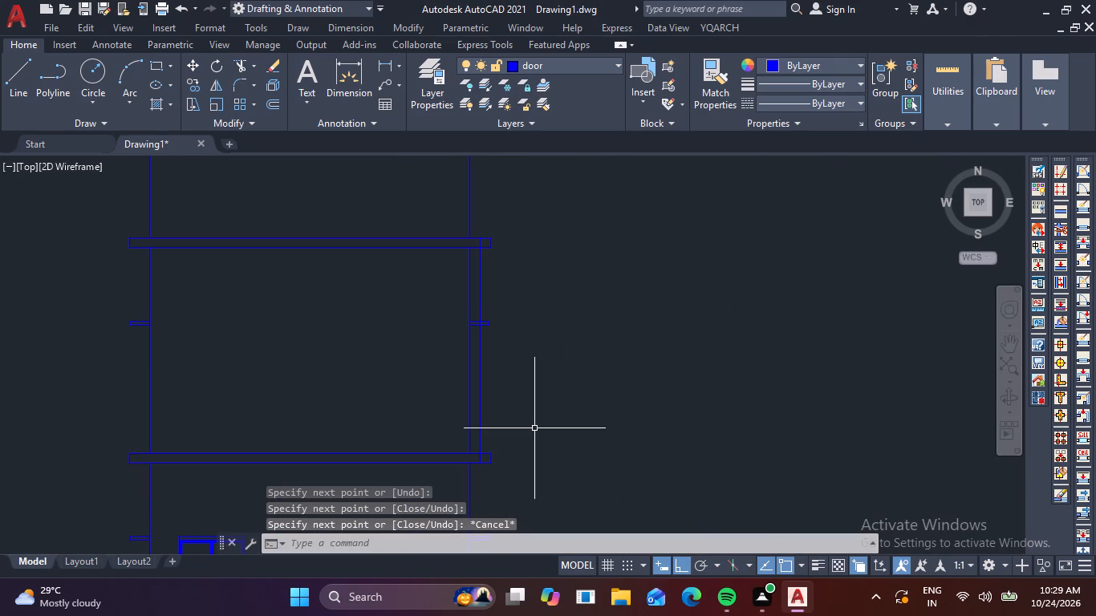
Trim the new vertical line between the two slabs and across the side projection, leaving only its short pieces inside the slab overhangs.
text(TR)
key(space)
click(480, 396)
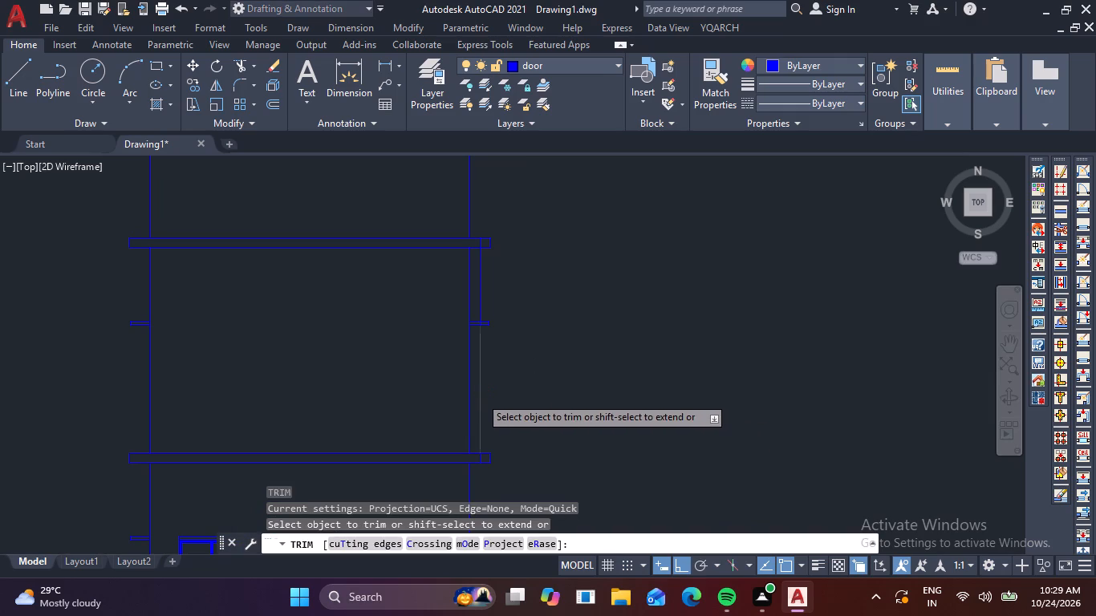
click(481, 300)
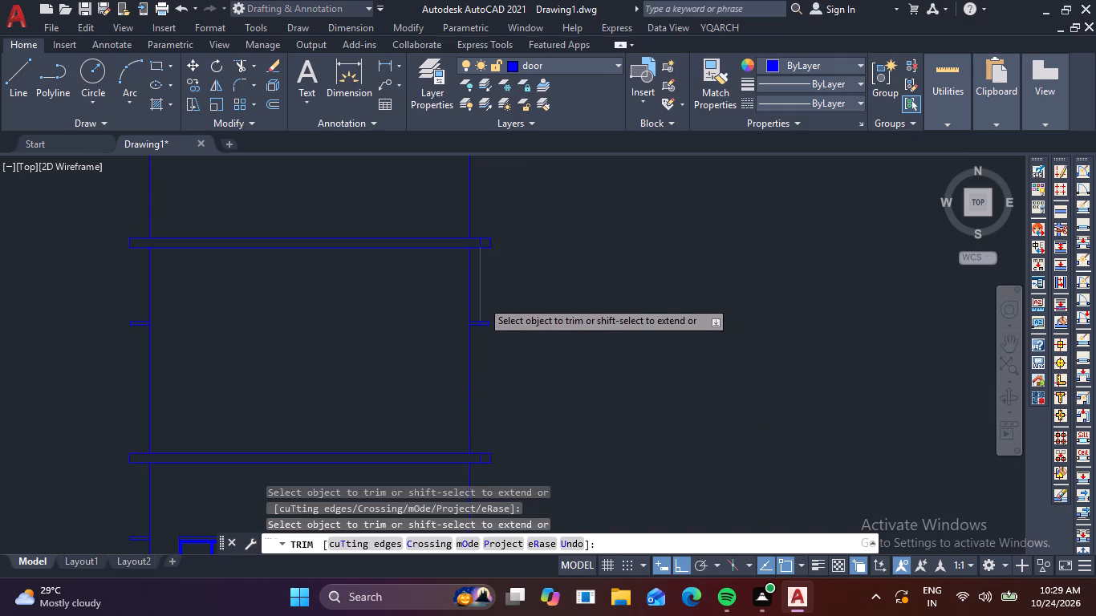
scroll(477, 341, up, 4)
middle_drag(483, 318, 499, 382)
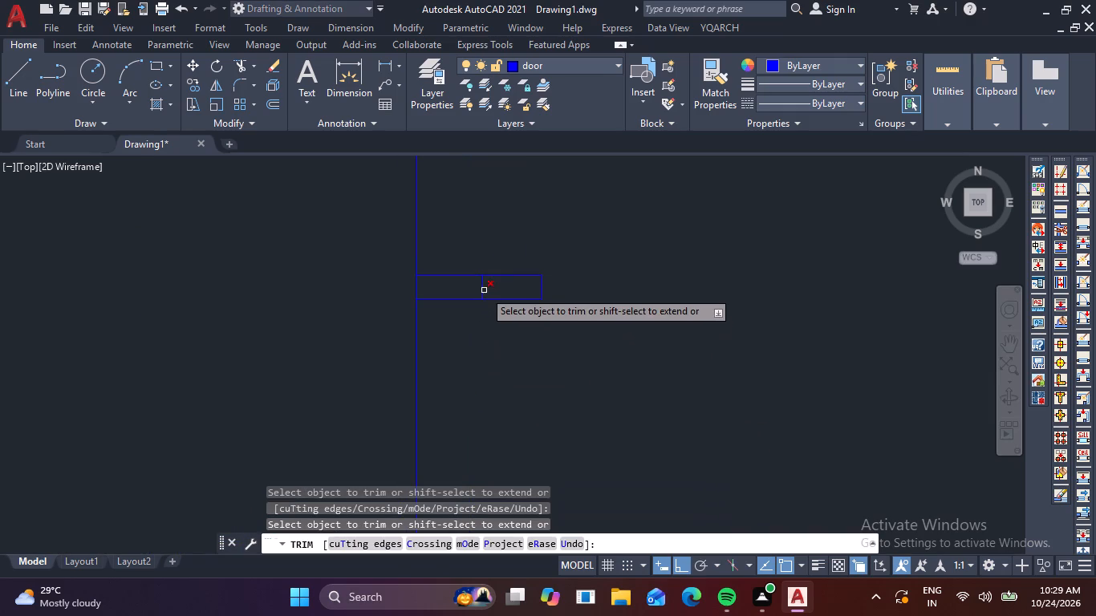
click(484, 290)
scroll(487, 298, down, 4)
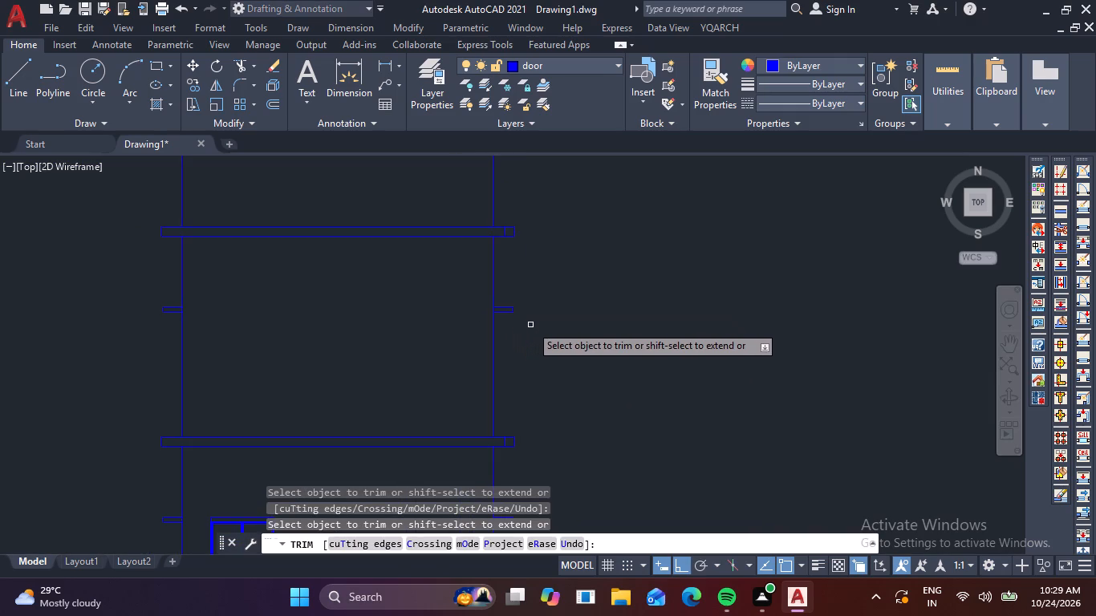
key(Escape)
key(Escape)
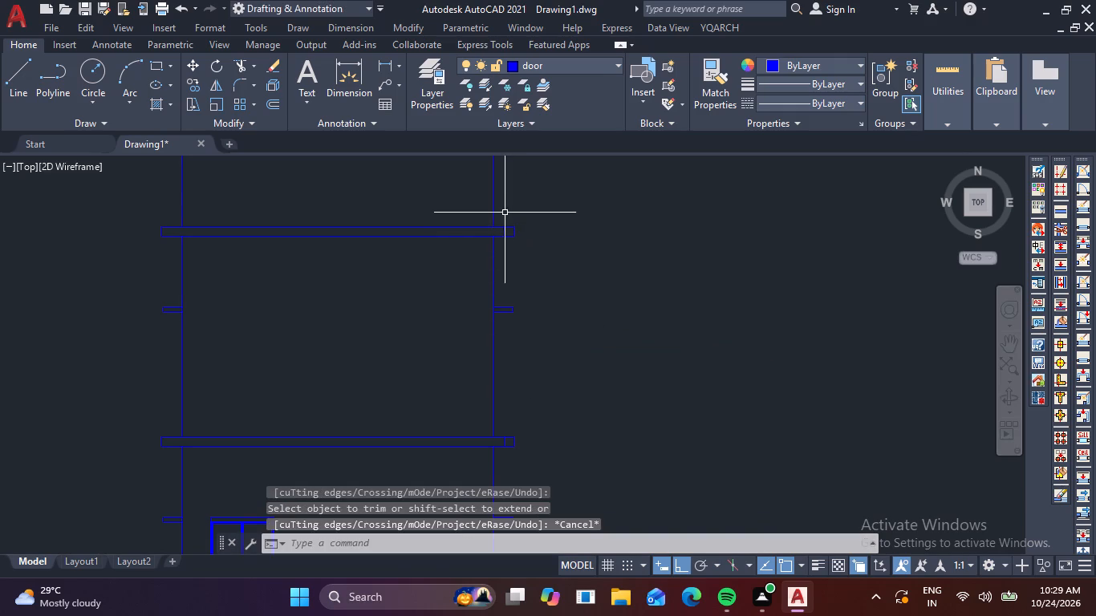
Mirror the two short slab-end lines about the building's vertical centre line to the door side, keeping the originals.
scroll(509, 229, up, 4)
click(457, 252)
click(433, 257)
scroll(433, 257, down, 4)
middle_drag(488, 355, 478, 301)
scroll(422, 407, up, 3)
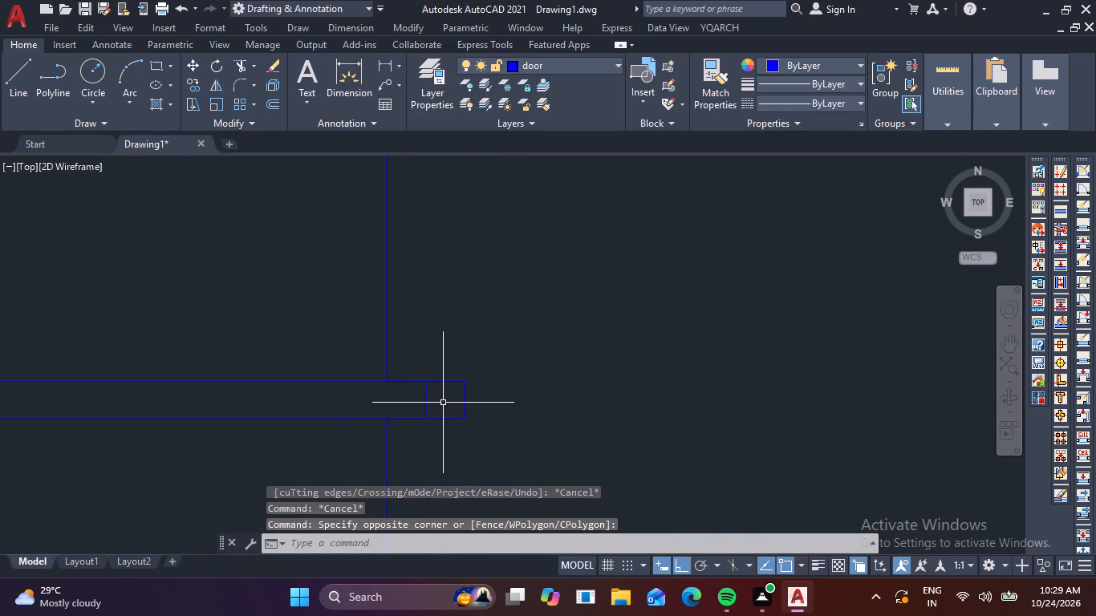
click(430, 407)
click(413, 407)
scroll(418, 402, down, 4)
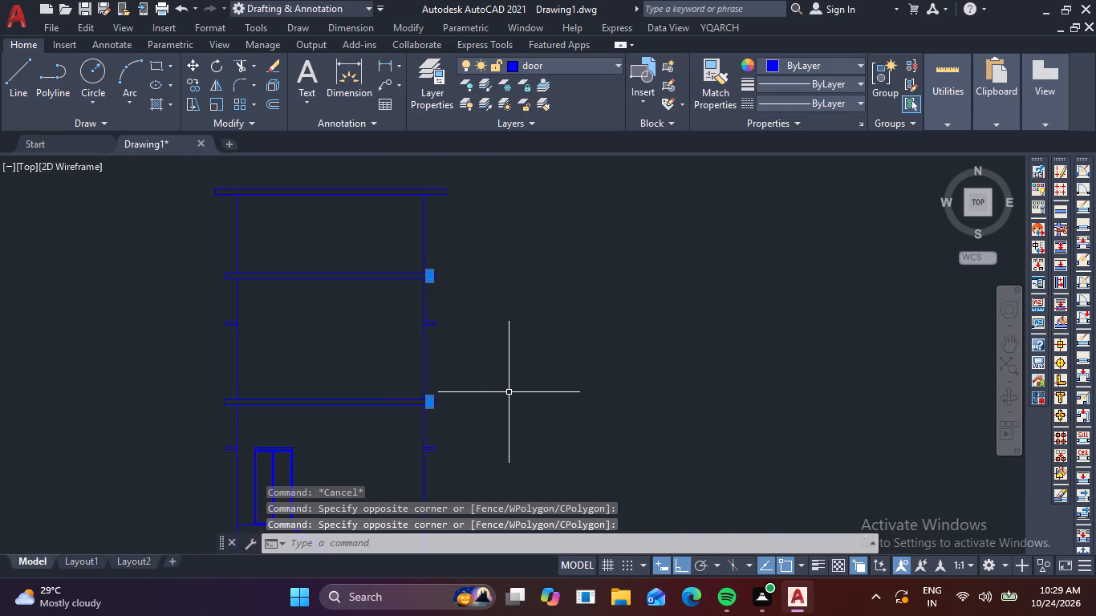
text(MI)
key(space)
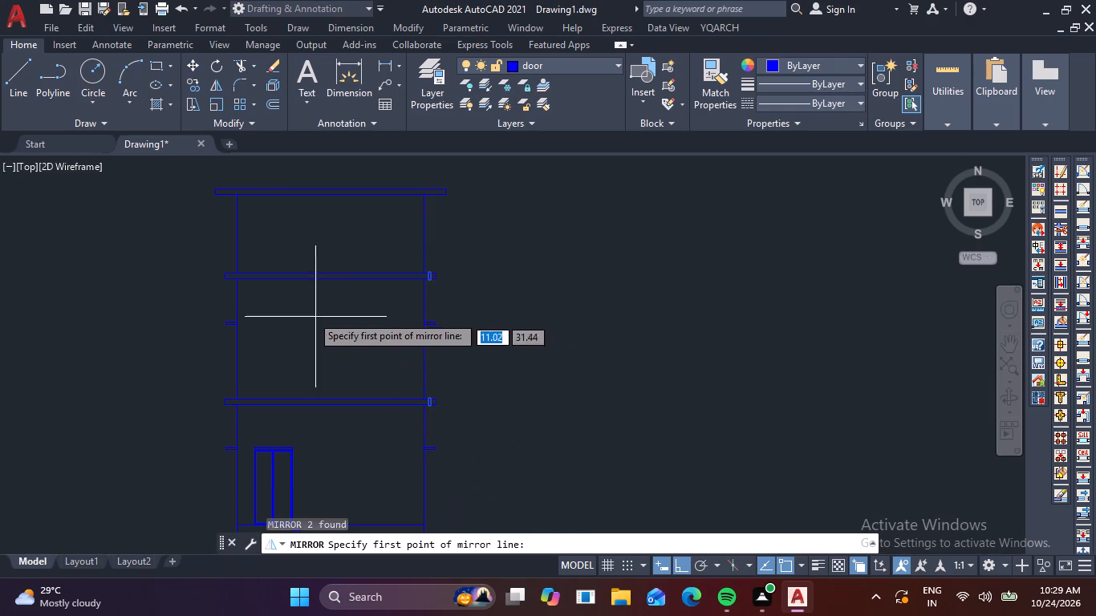
click(327, 281)
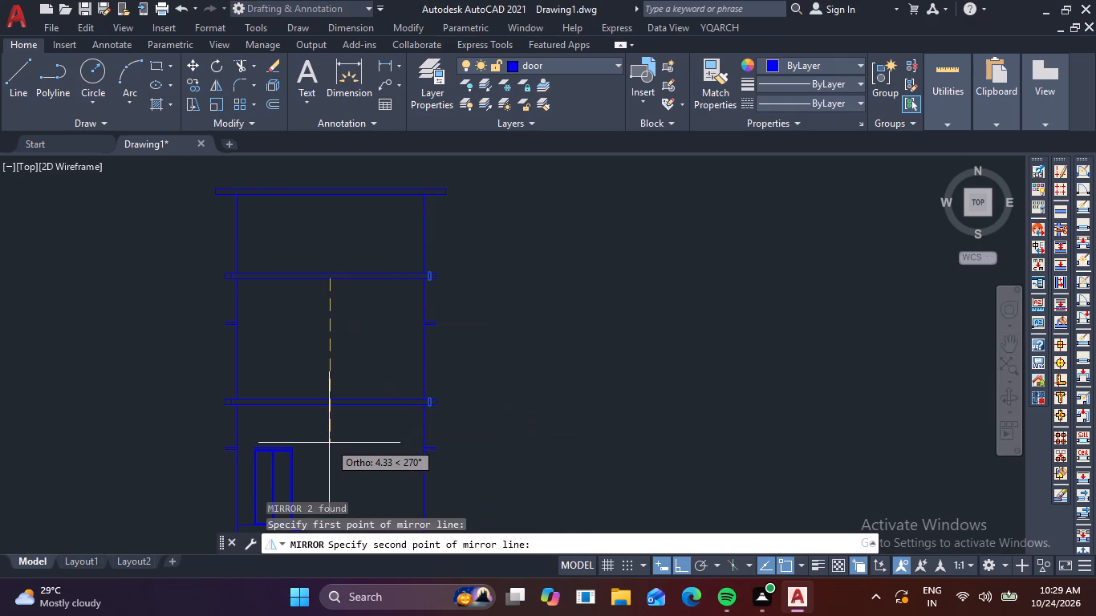
click(329, 446)
key(space)
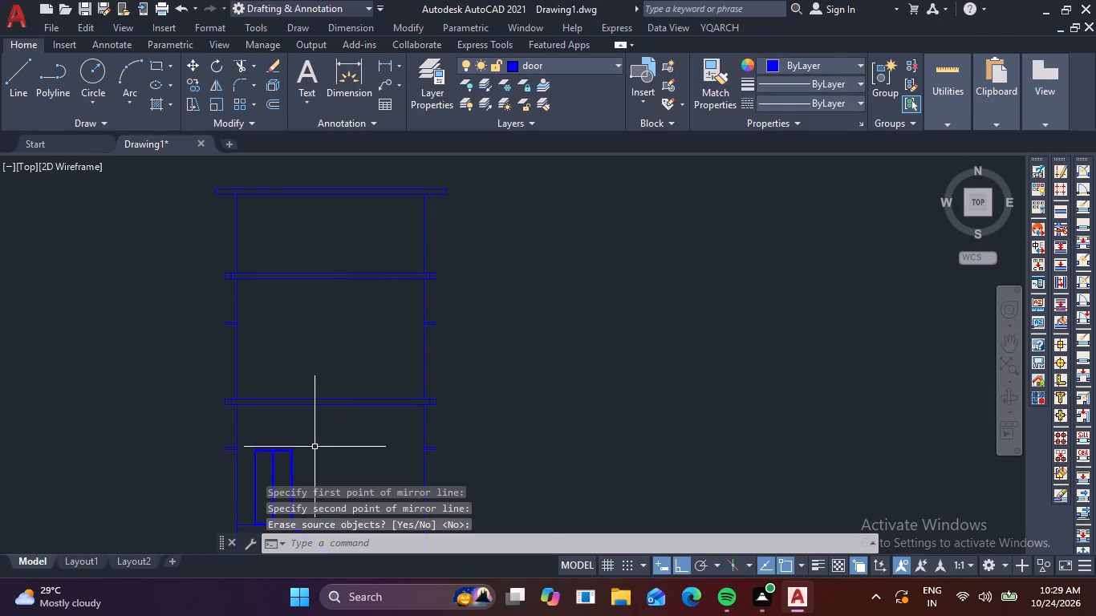
Trim both middle slabs back to the short vertical lines on the side opposite the door, removing the outer overhang pieces.
text(TR)
key(space)
scroll(414, 418, up, 4)
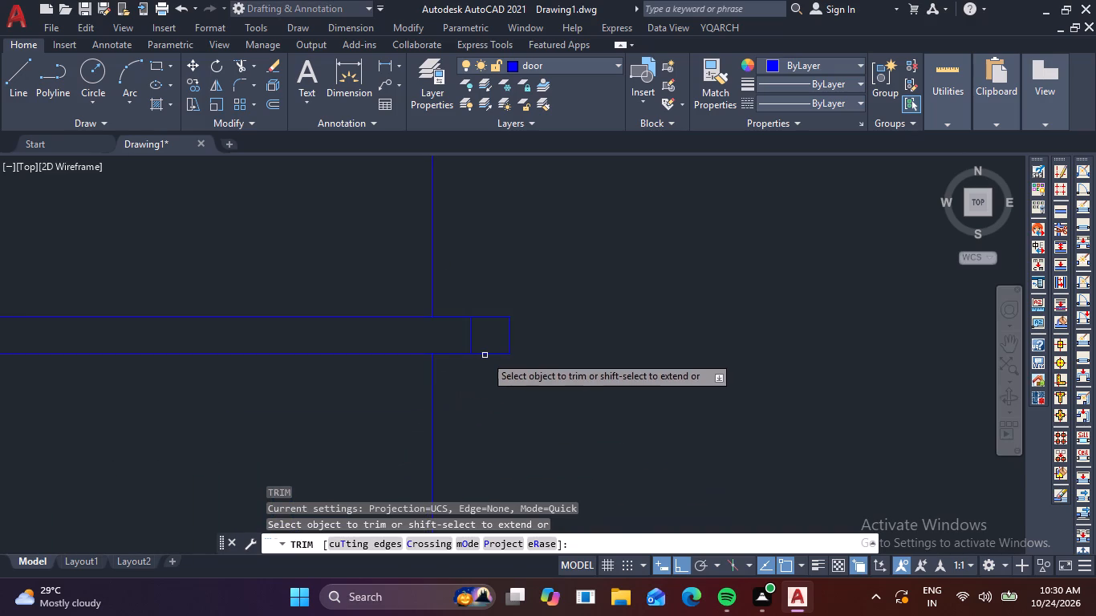
click(490, 364)
click(481, 303)
click(493, 338)
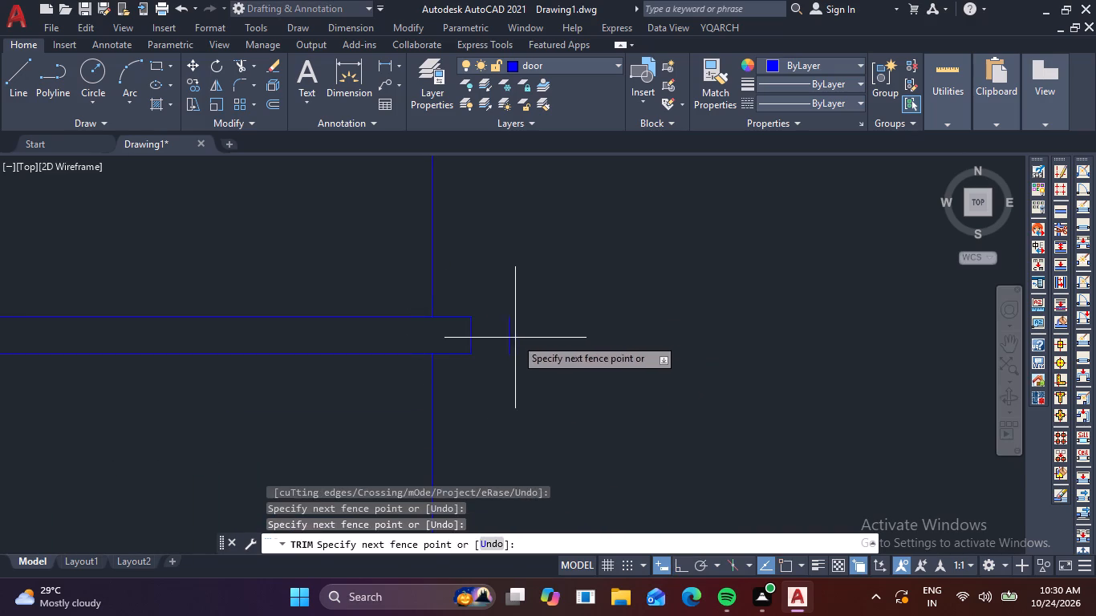
click(516, 338)
scroll(516, 335, down, 3)
middle_drag(539, 287, 526, 367)
scroll(500, 304, up, 4)
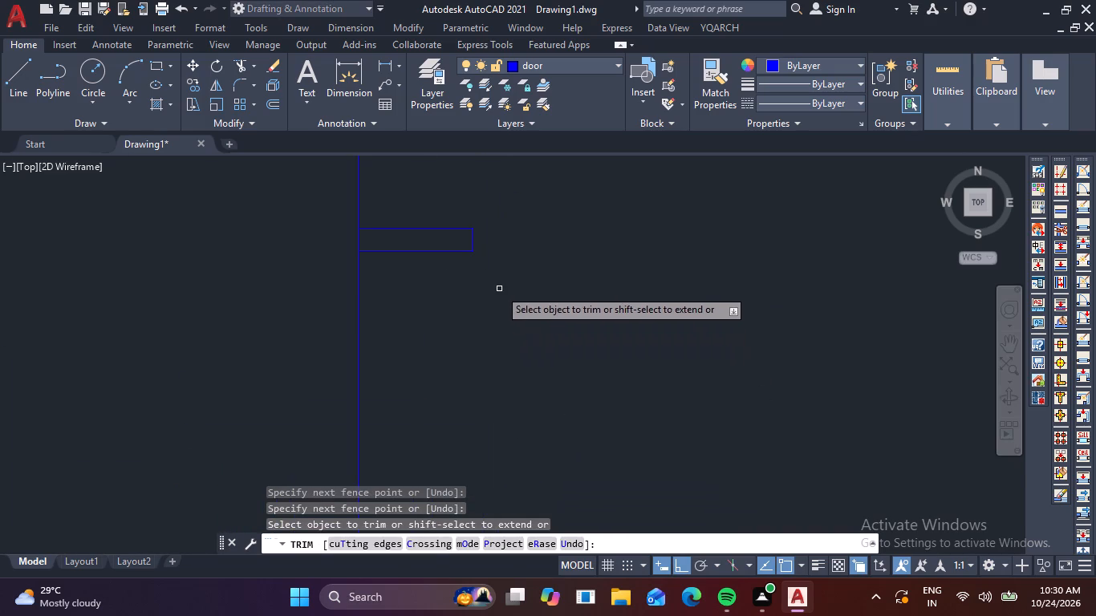
scroll(497, 297, down, 3)
middle_drag(559, 233, 541, 346)
scroll(477, 300, up, 4)
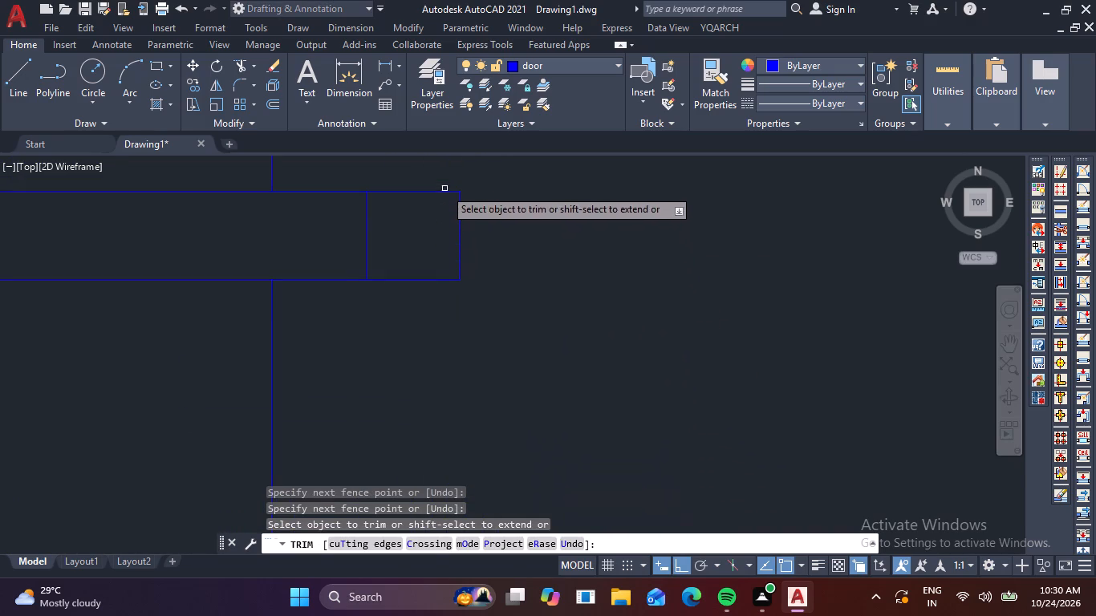
click(439, 181)
click(410, 289)
click(420, 253)
click(473, 250)
Trim both middle slabs back to the mirrored short lines on the door side, removing the outer overhang pieces.
scroll(489, 256, down, 3)
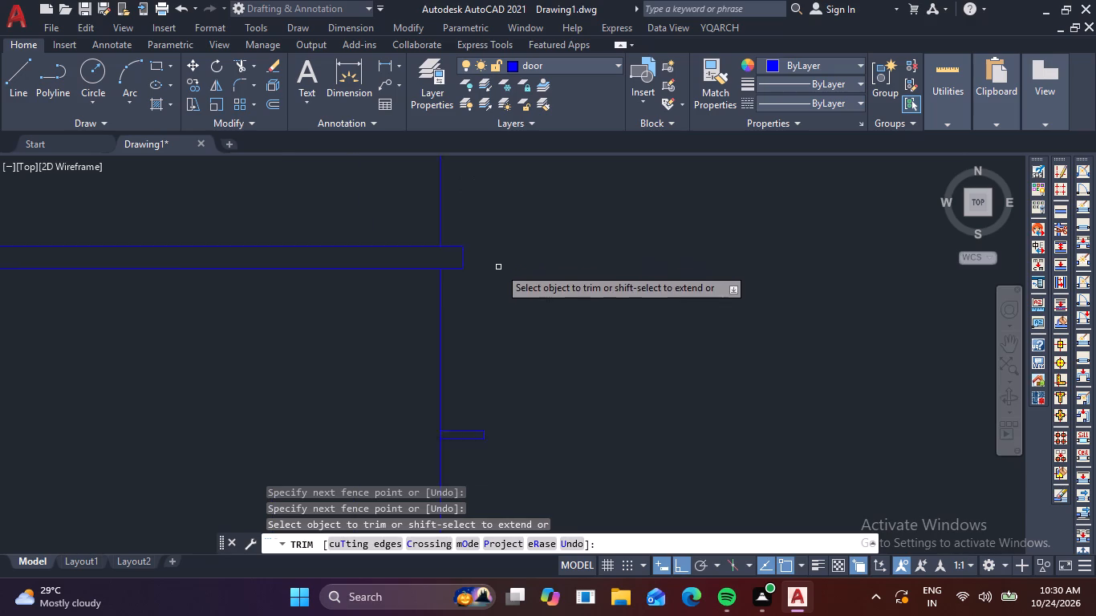
scroll(501, 267, down, 4)
scroll(375, 283, up, 5)
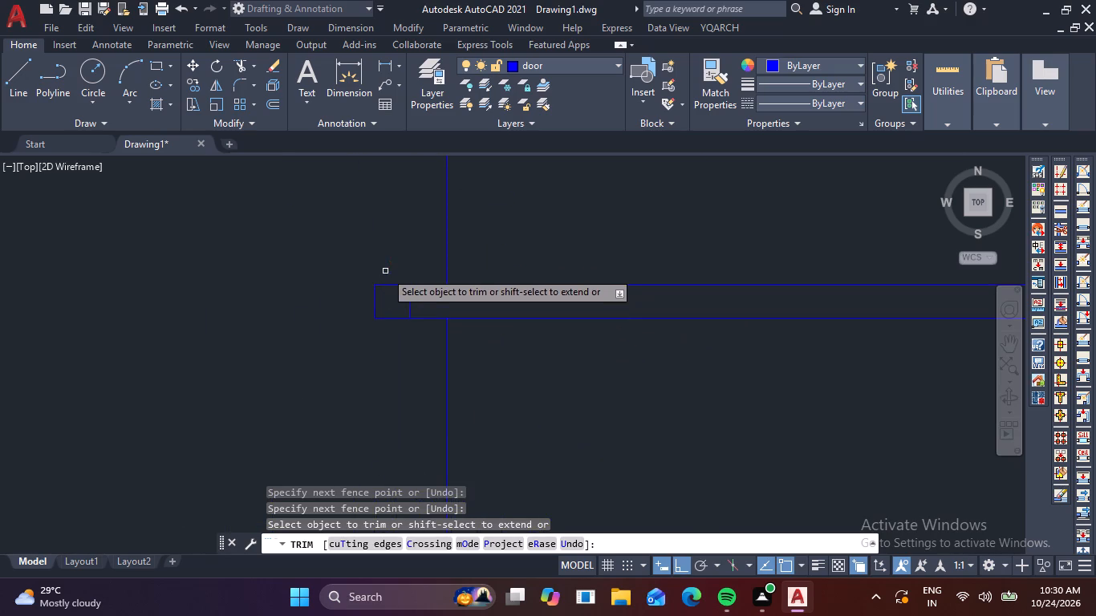
click(390, 265)
click(384, 333)
click(391, 302)
click(361, 299)
scroll(361, 299, down, 4)
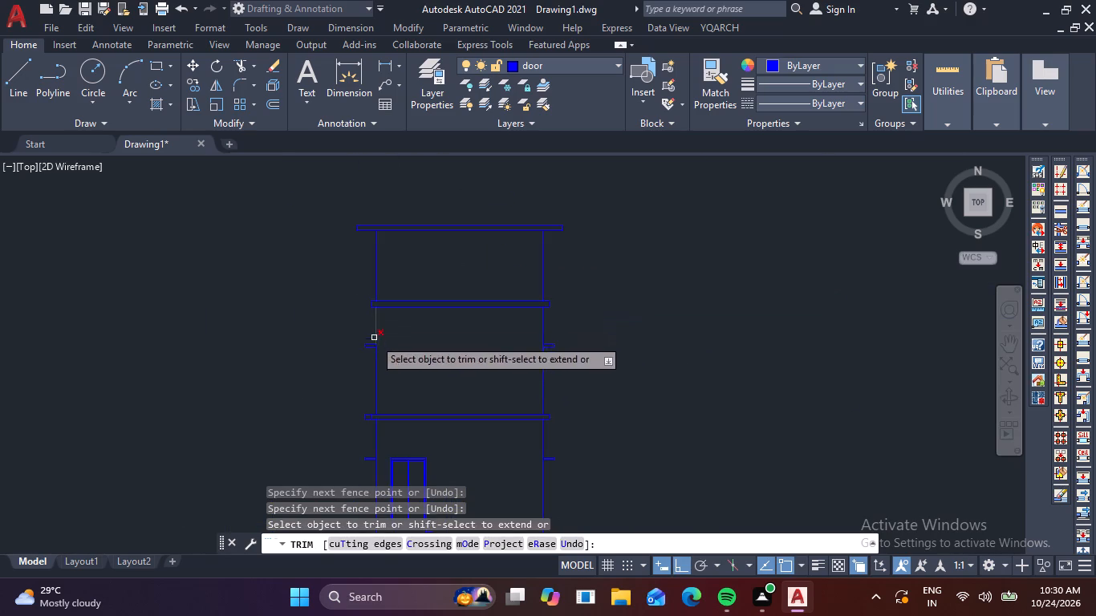
scroll(367, 429, up, 5)
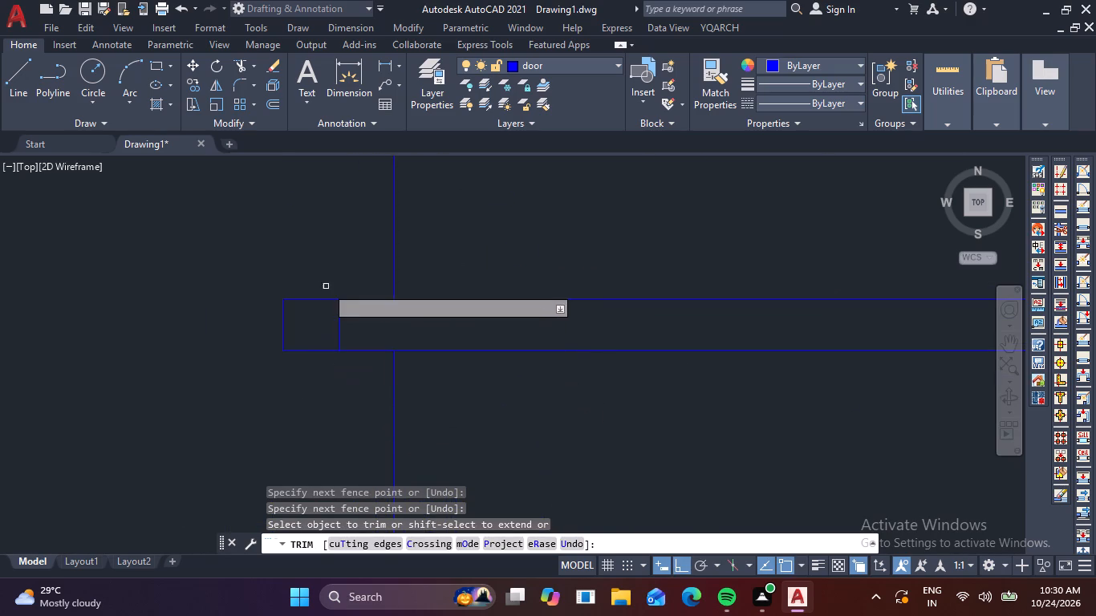
click(326, 286)
click(288, 383)
drag(317, 329, 310, 329)
click(265, 326)
scroll(271, 338, down, 4)
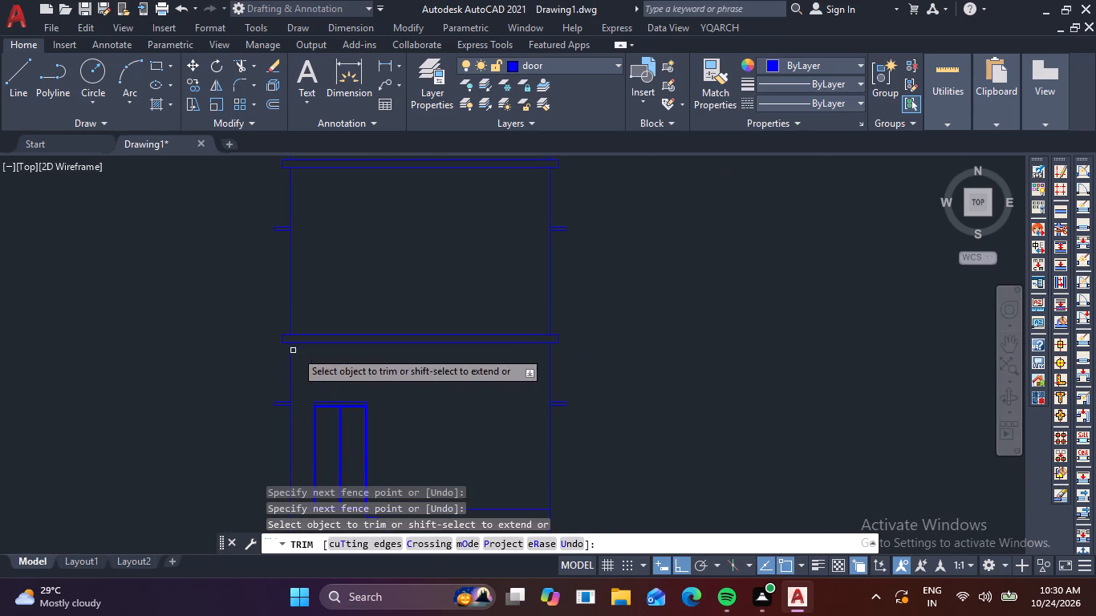
key(Escape)
Draw a tall rectangle about 1.18 wide by 6.57 high beside the door, spanning from the rooftop storey into the entrance storey.
scroll(731, 359, down, 1)
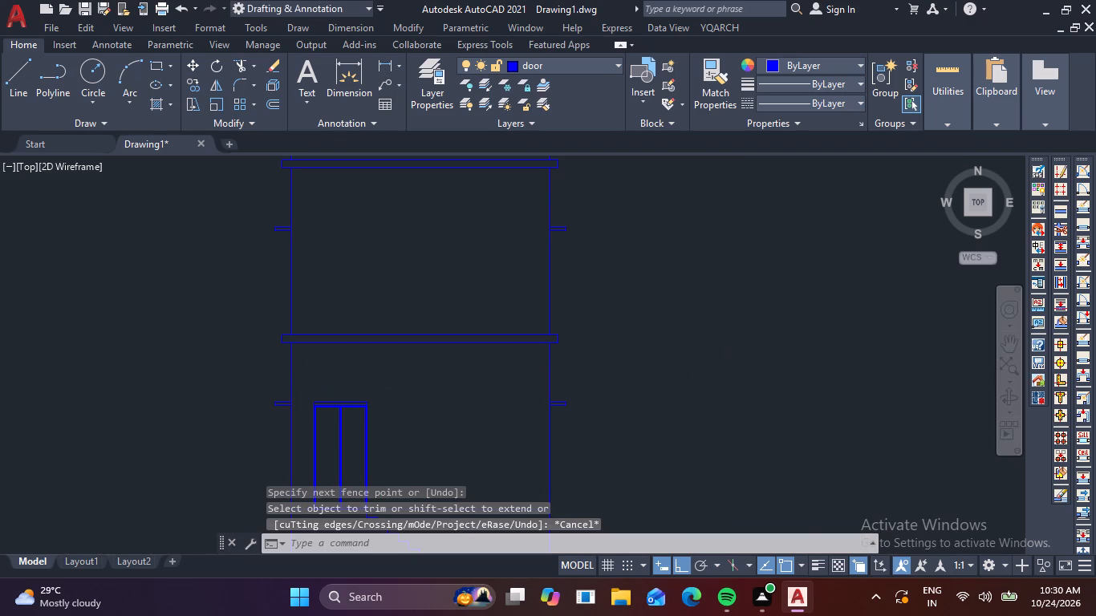
middle_drag(742, 348, 634, 362)
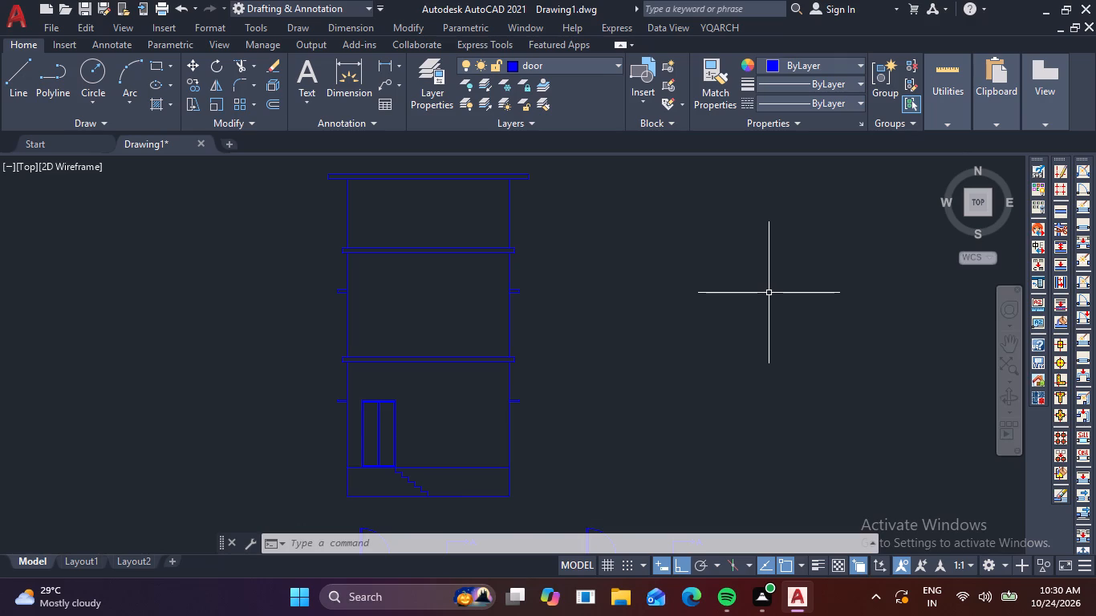
text(REC)
key(space)
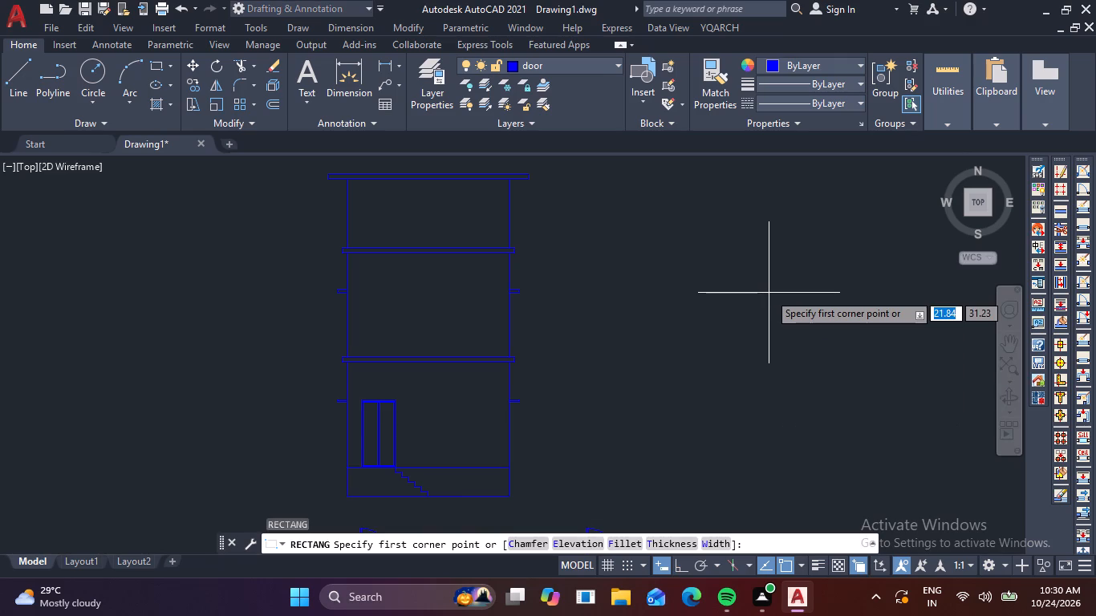
click(430, 225)
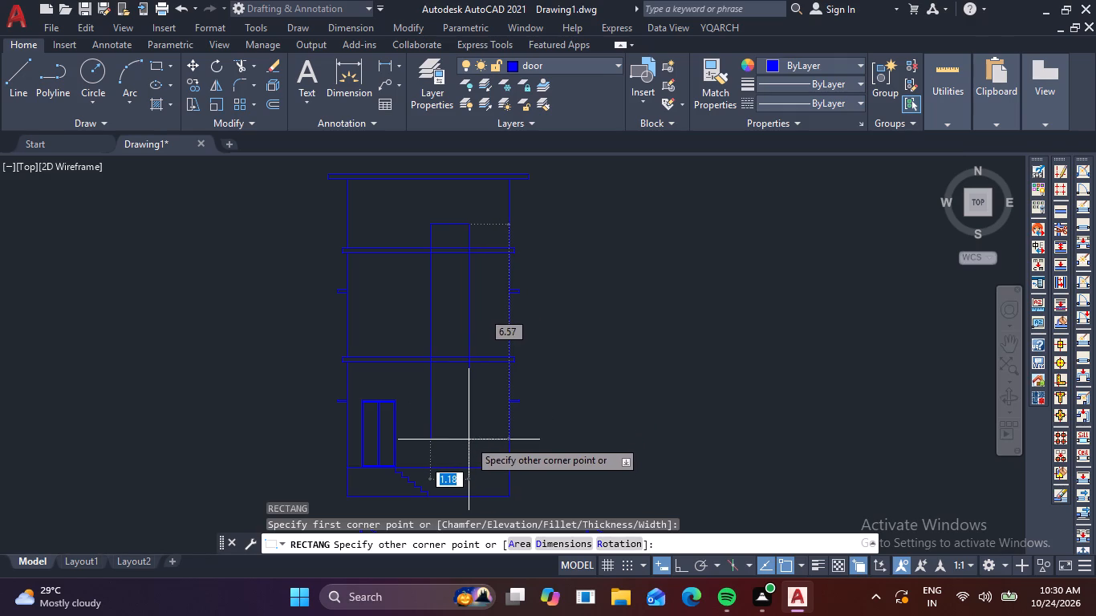
click(469, 440)
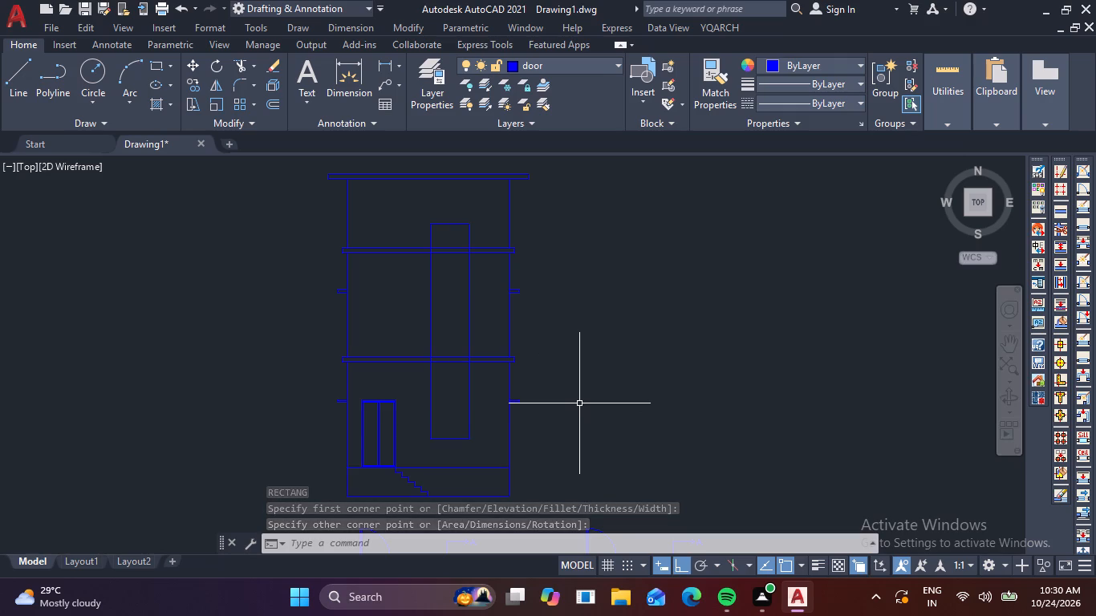
Trim away the lines of both middle slabs where they pass through the tall rectangle.
text(TR)
key(space)
scroll(451, 368, up, 1)
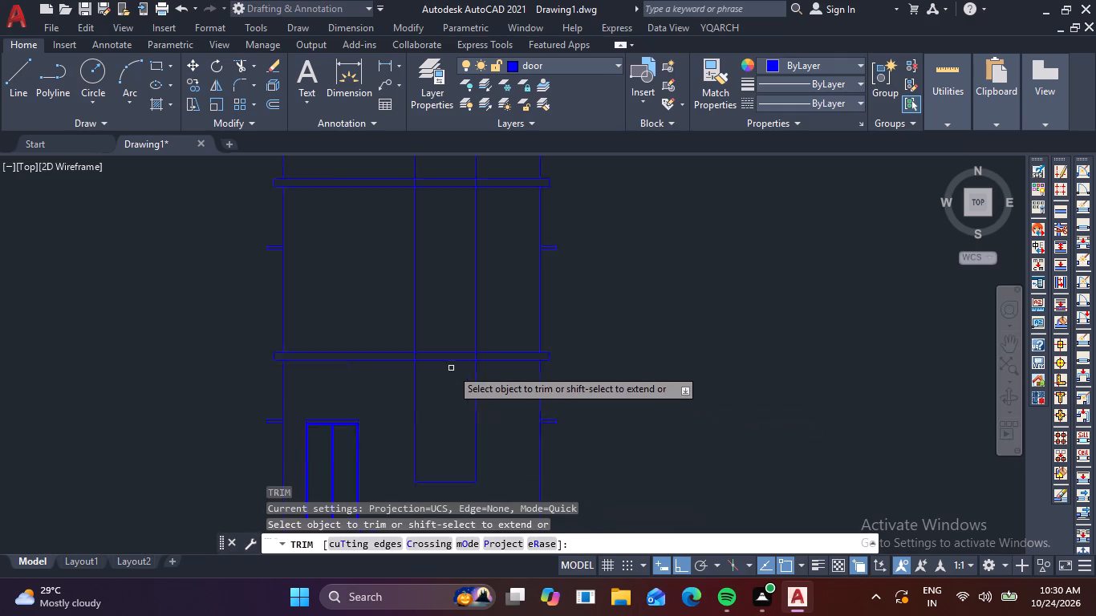
scroll(451, 368, up, 2)
click(442, 310)
click(437, 379)
scroll(437, 339, down, 3)
middle_drag(432, 320, 450, 337)
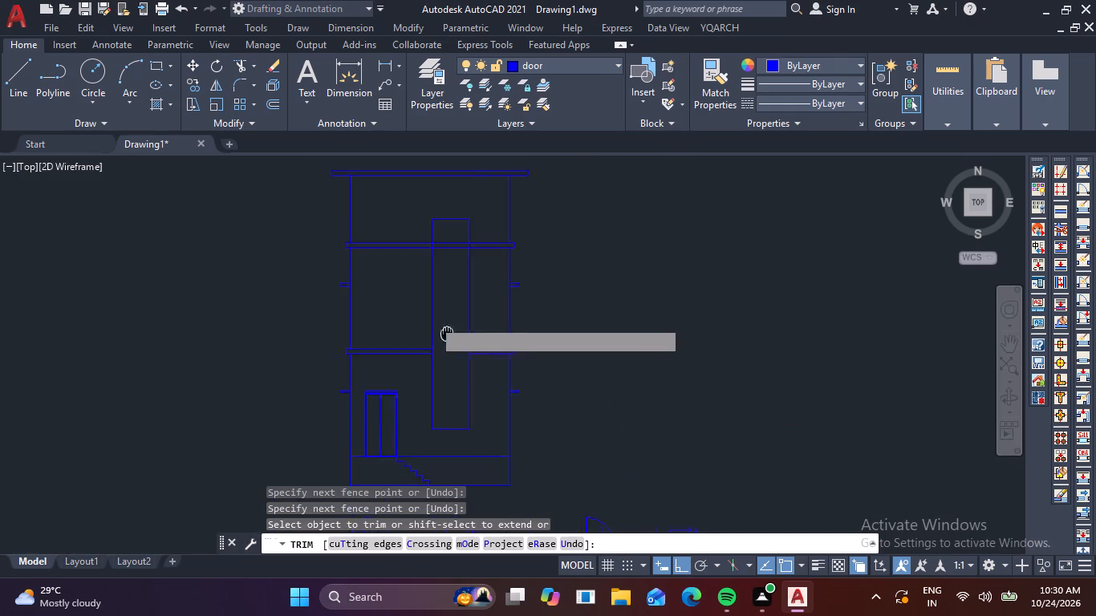
middle_drag(450, 337, 450, 393)
scroll(432, 321, up, 3)
drag(485, 235, 485, 248)
click(489, 316)
scroll(489, 316, down, 3)
key(Escape)
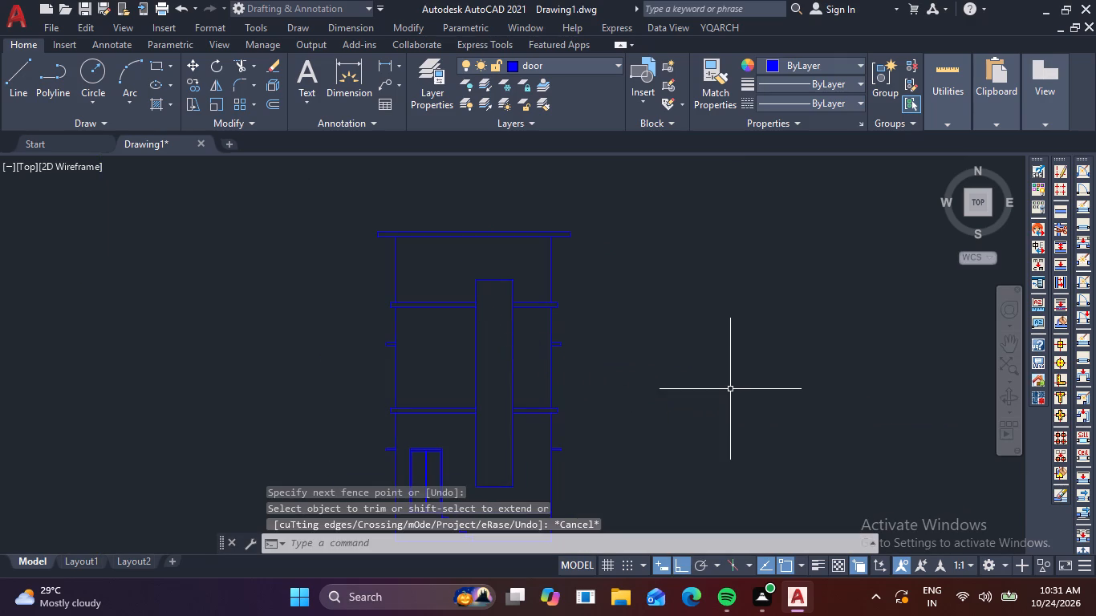
Offset the tall rectangle inward three successive times at a distance of 0.01 to form nested frame lines.
key(o)
key(Return)
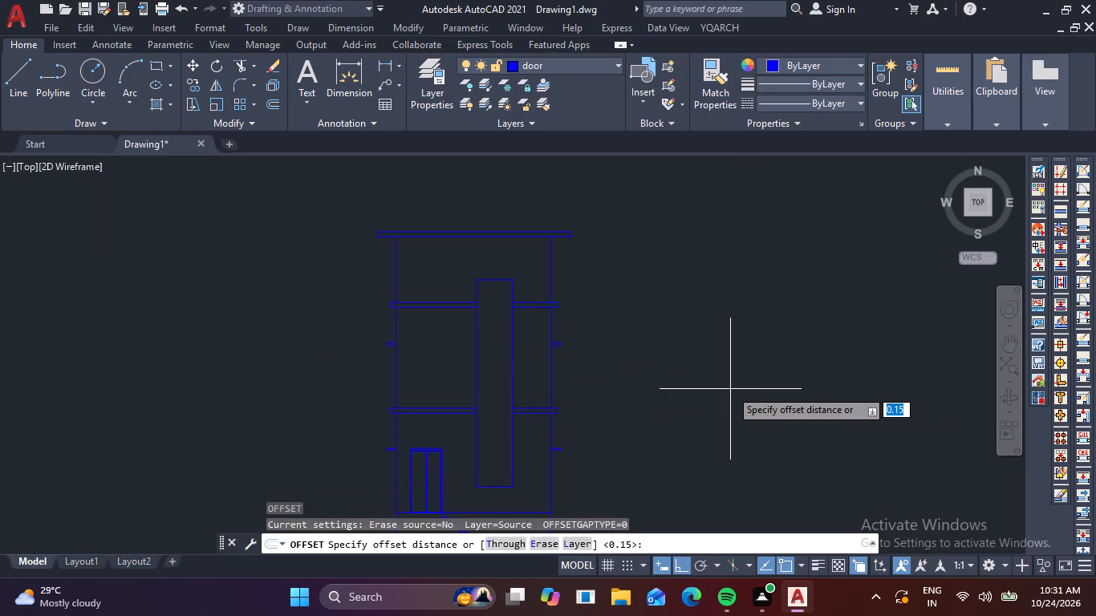
key(period)
text(01)
key(Return)
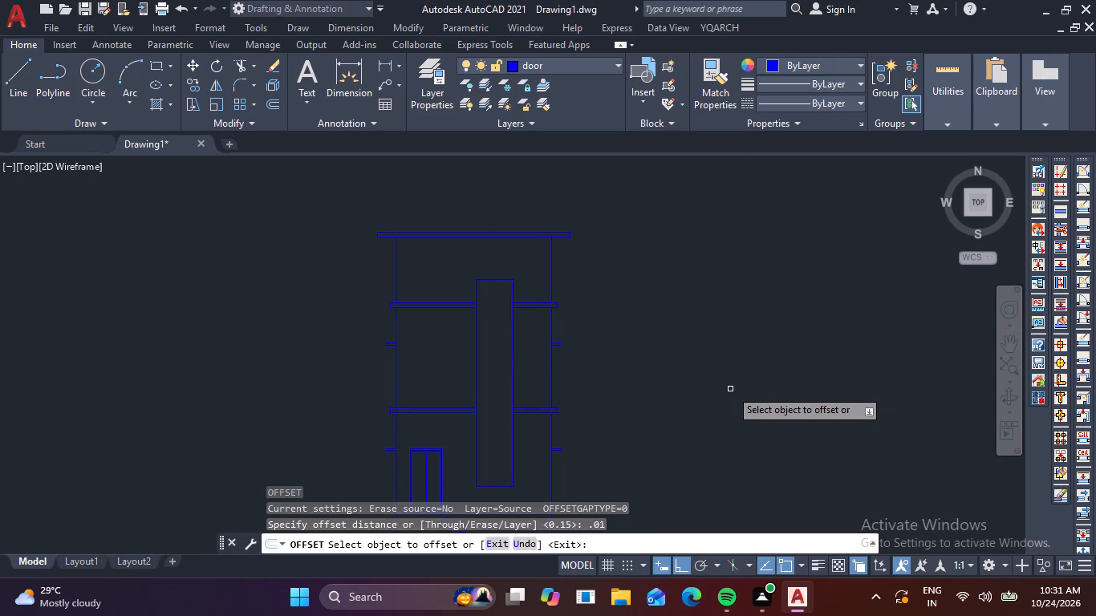
scroll(501, 373, up, 3)
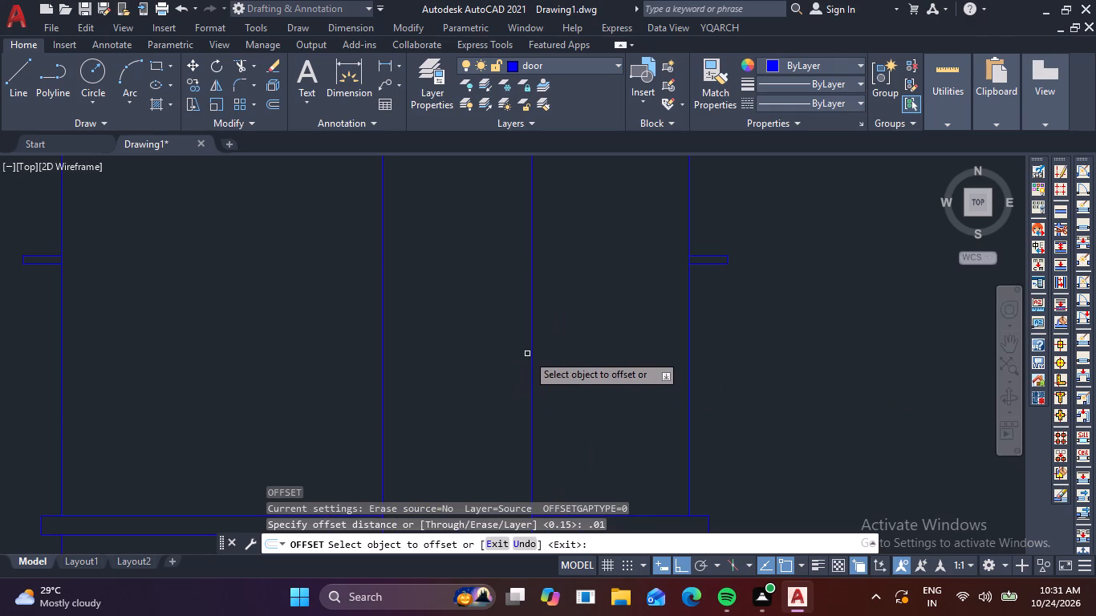
click(533, 358)
click(494, 364)
scroll(528, 357, up, 4)
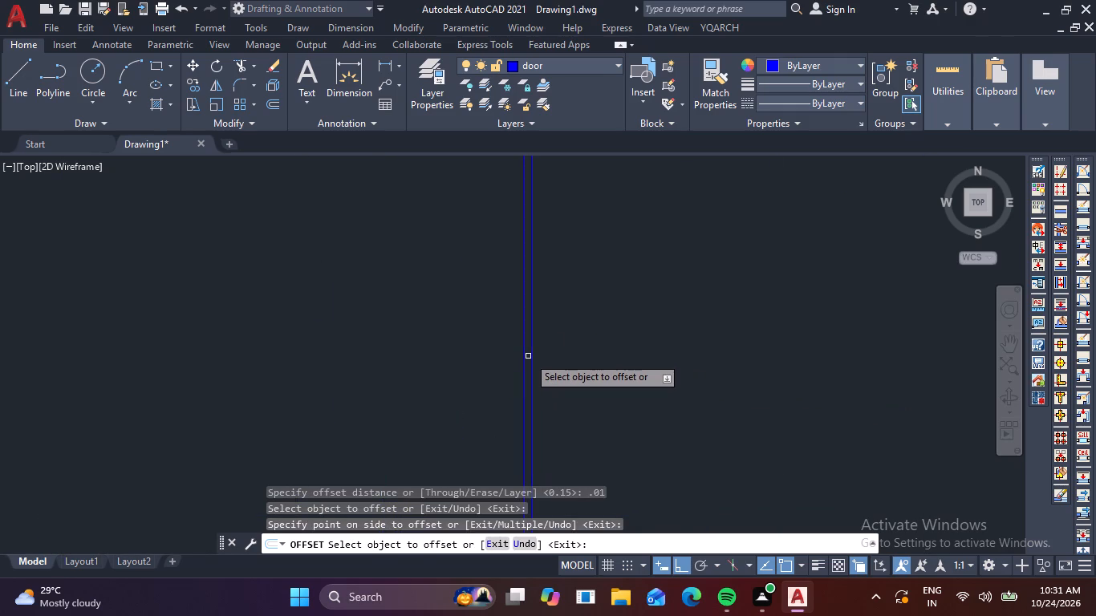
click(526, 356)
click(522, 356)
click(473, 376)
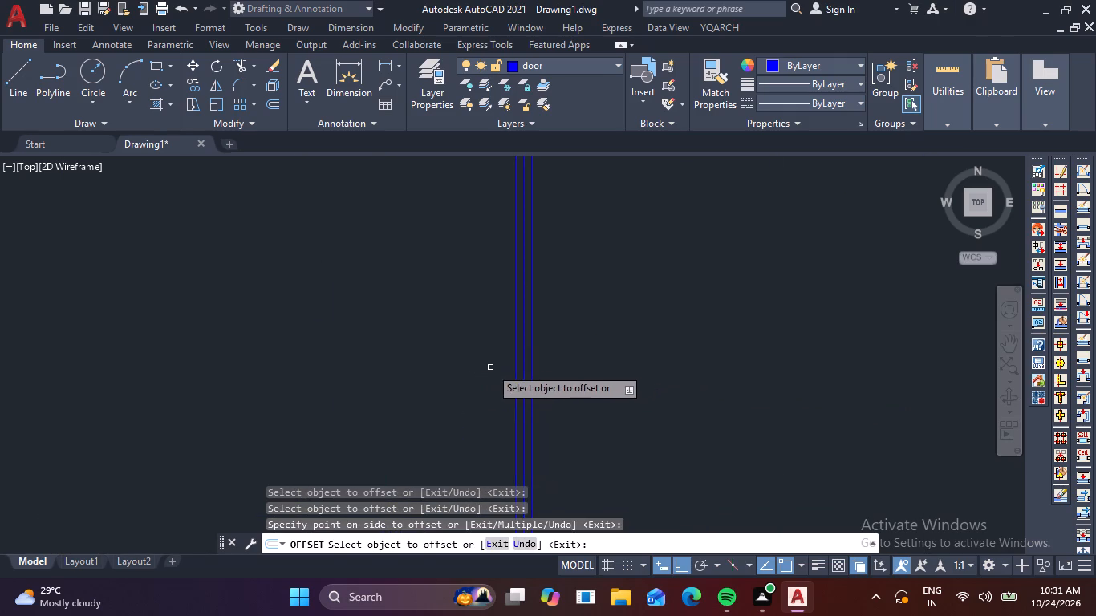
click(513, 364)
click(484, 374)
scroll(484, 374, down, 5)
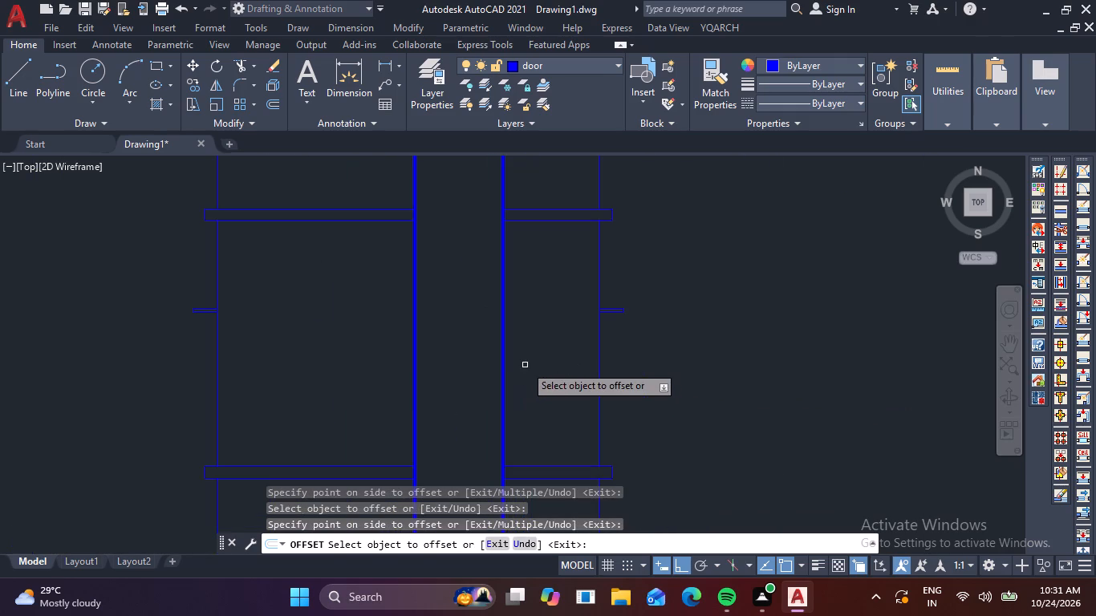
Draw a vertical centre line about 6.51 long inside the tall window, between the innermost frame's top and bottom midpoints.
key(Escape)
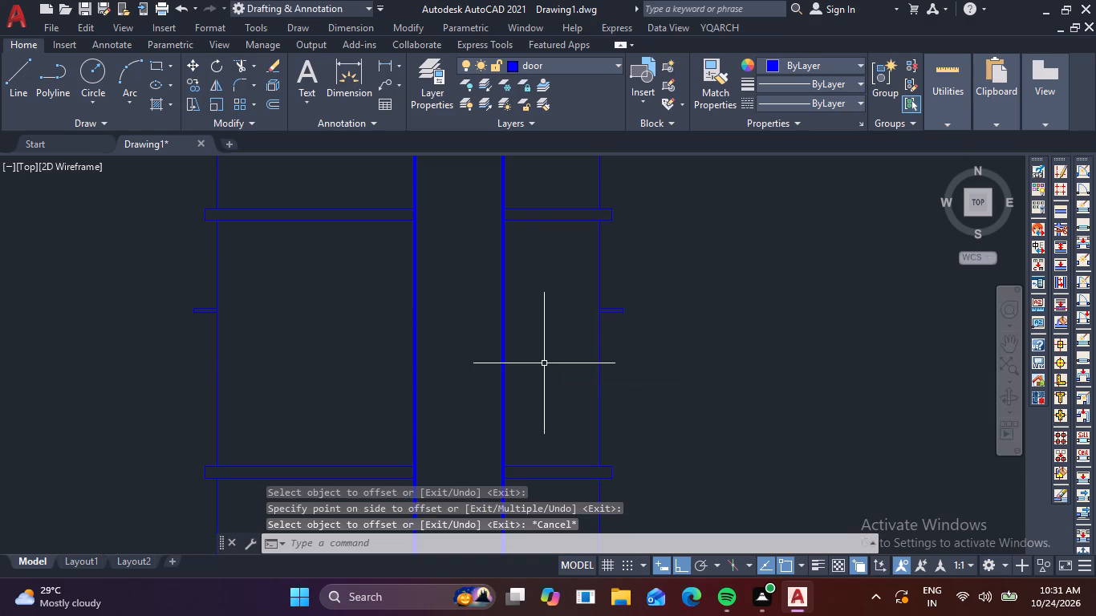
key(Escape)
text(L)
key(space)
scroll(491, 250, down, 1)
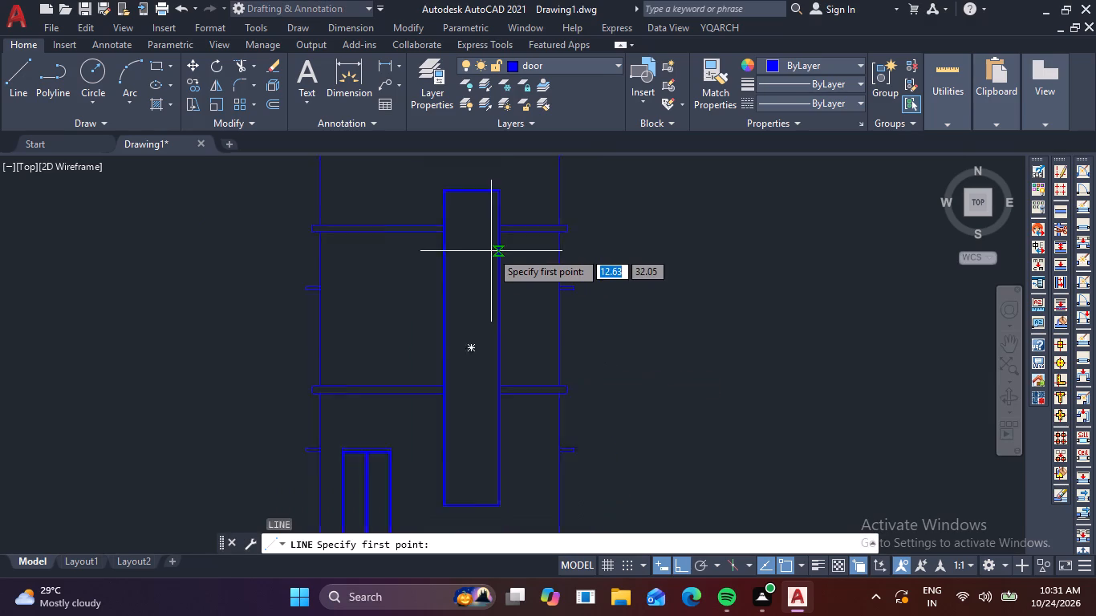
scroll(491, 251, down, 1)
scroll(478, 220, up, 4)
click(449, 203)
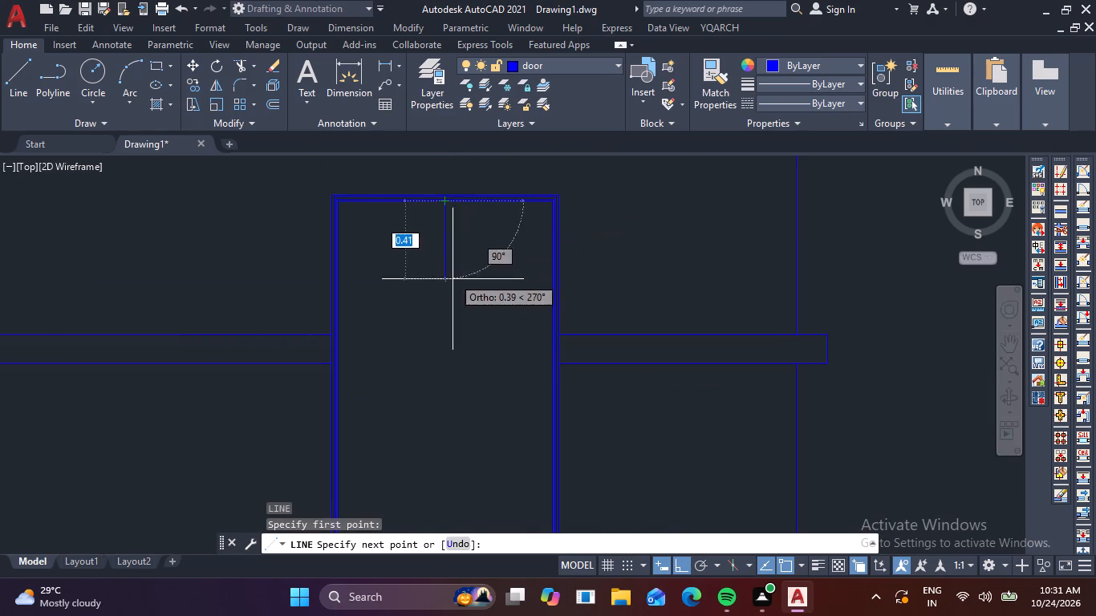
scroll(442, 331, down, 2)
middle_drag(449, 355, 452, 292)
scroll(451, 314, down, 2)
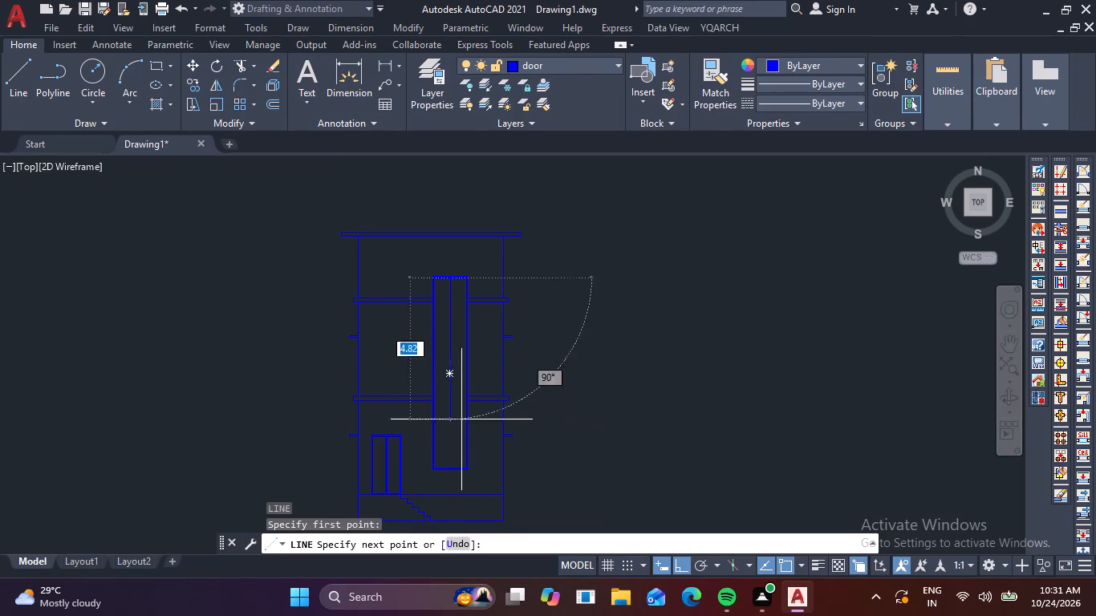
scroll(438, 460, up, 4)
scroll(493, 506, up, 4)
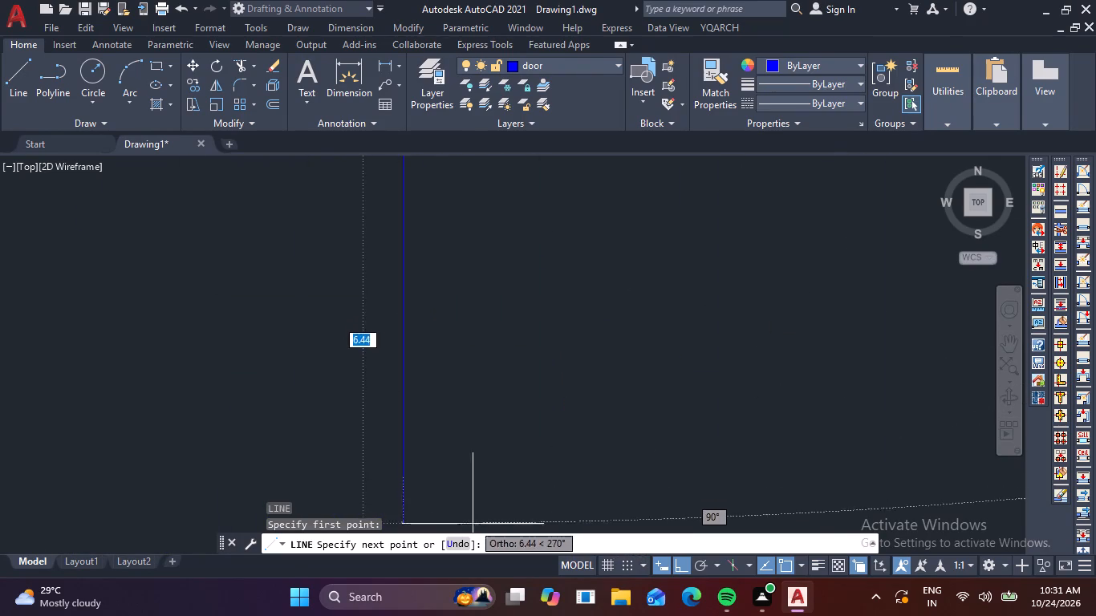
scroll(537, 205, down, 3)
middle_drag(549, 297, 550, 264)
scroll(550, 264, up, 1)
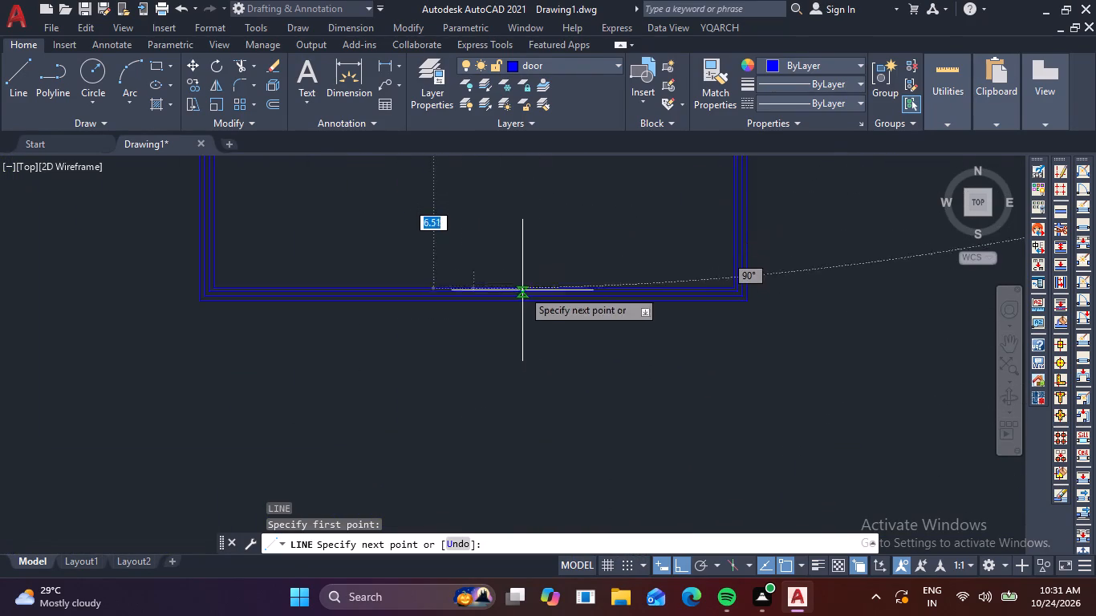
scroll(489, 290, up, 4)
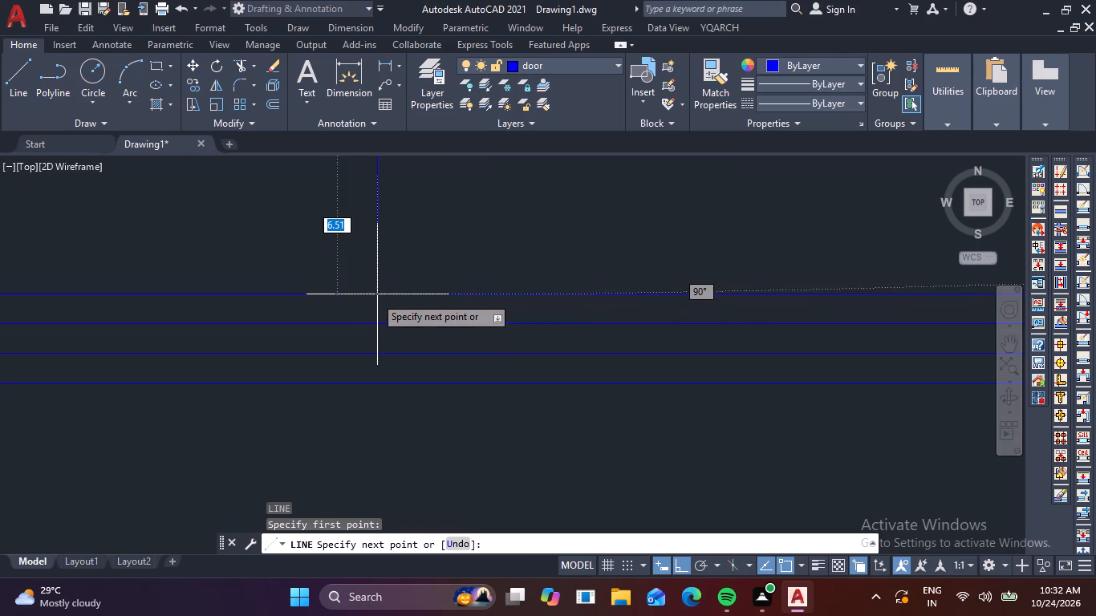
click(375, 296)
key(Escape)
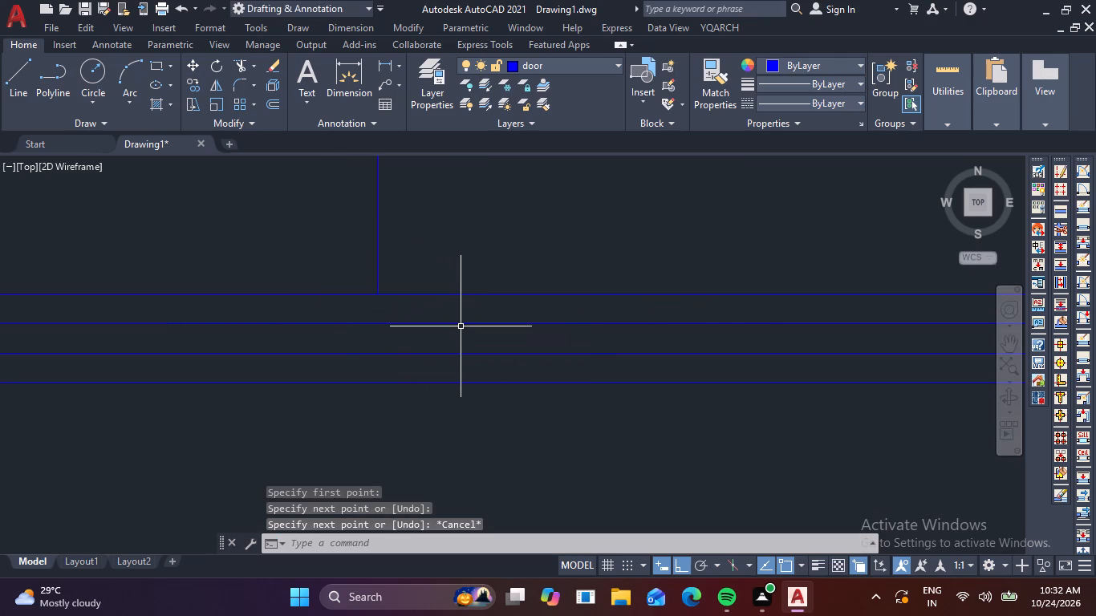
Offset the tall window's centre line by 0.01 to both sides to form the mullion.
key(o)
key(Return)
key(space)
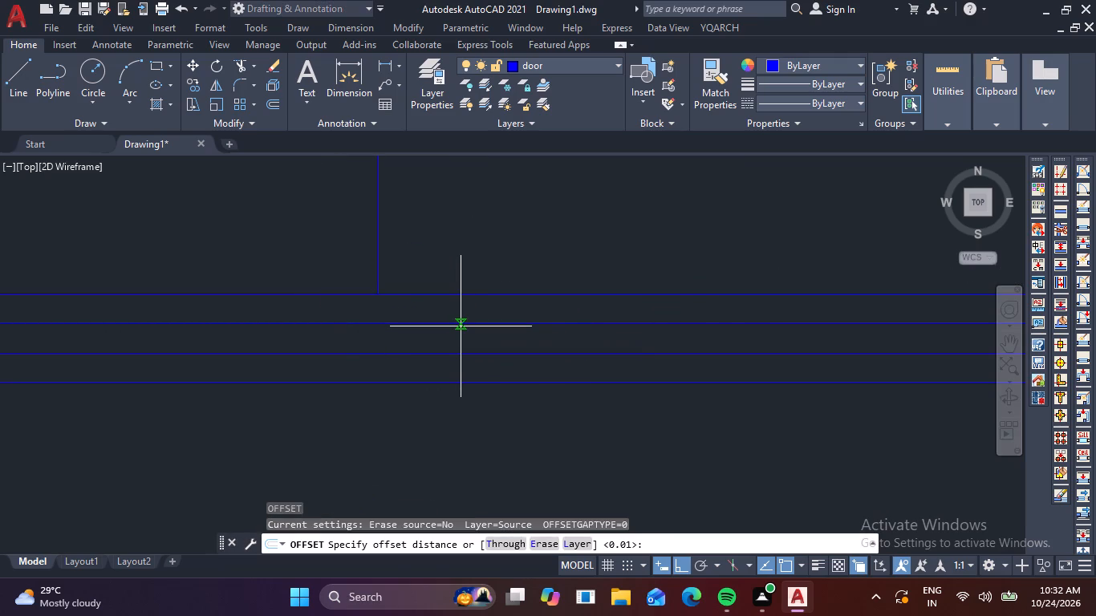
click(375, 213)
click(378, 213)
click(449, 226)
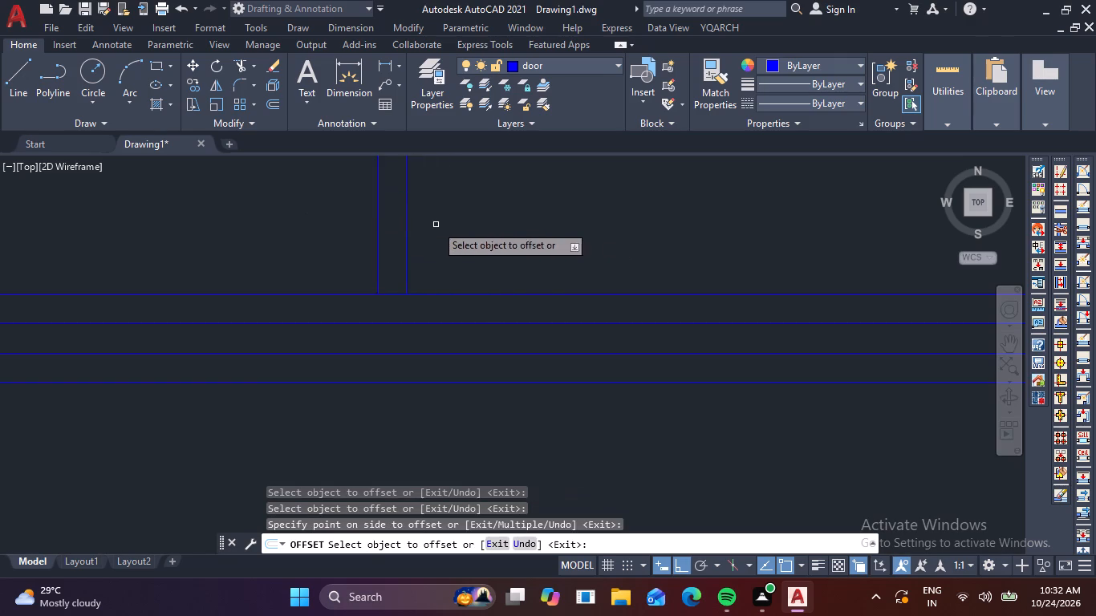
click(380, 227)
click(341, 230)
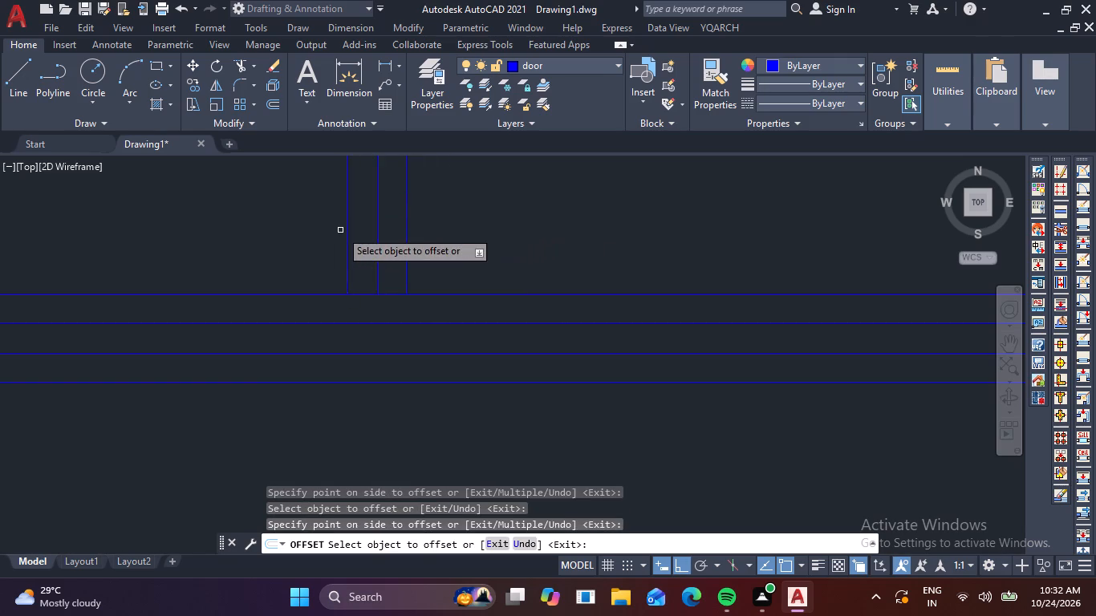
scroll(340, 230, down, 5)
middle_drag(377, 215, 322, 476)
scroll(332, 379, down, 2)
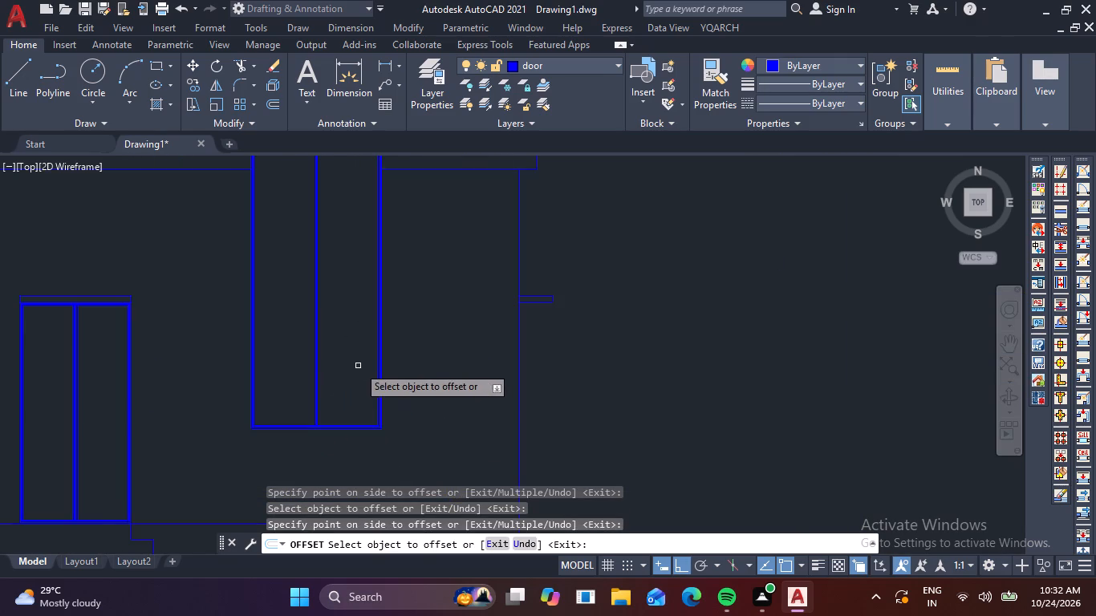
scroll(358, 366, down, 2)
middle_drag(400, 421, 379, 499)
key(Escape)
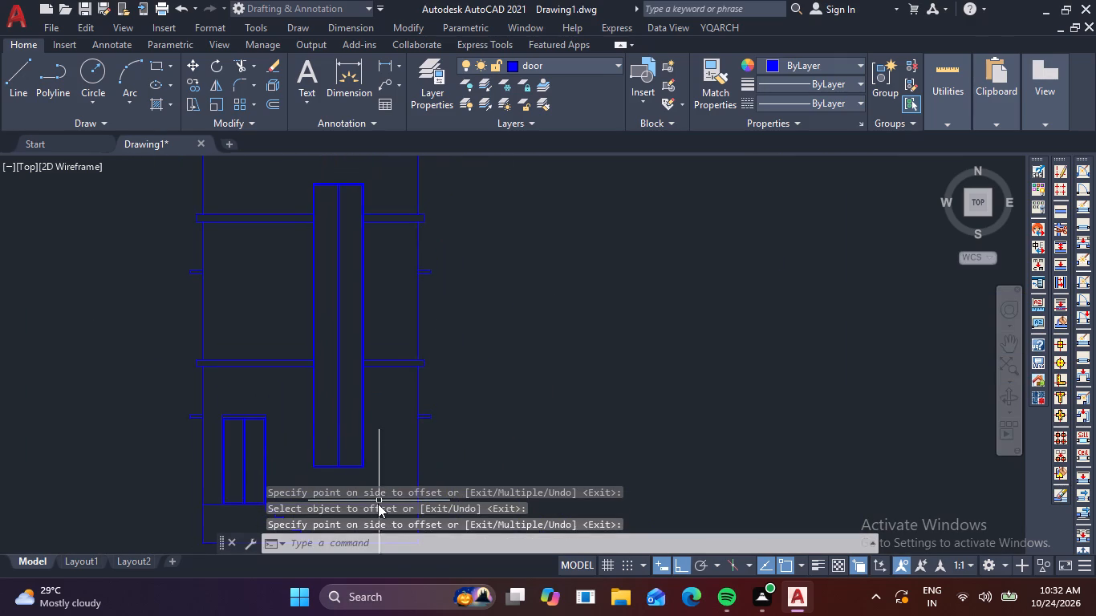
Move the whole building elevation straight up, widening the gap above the floor plans.
scroll(444, 387, down, 1)
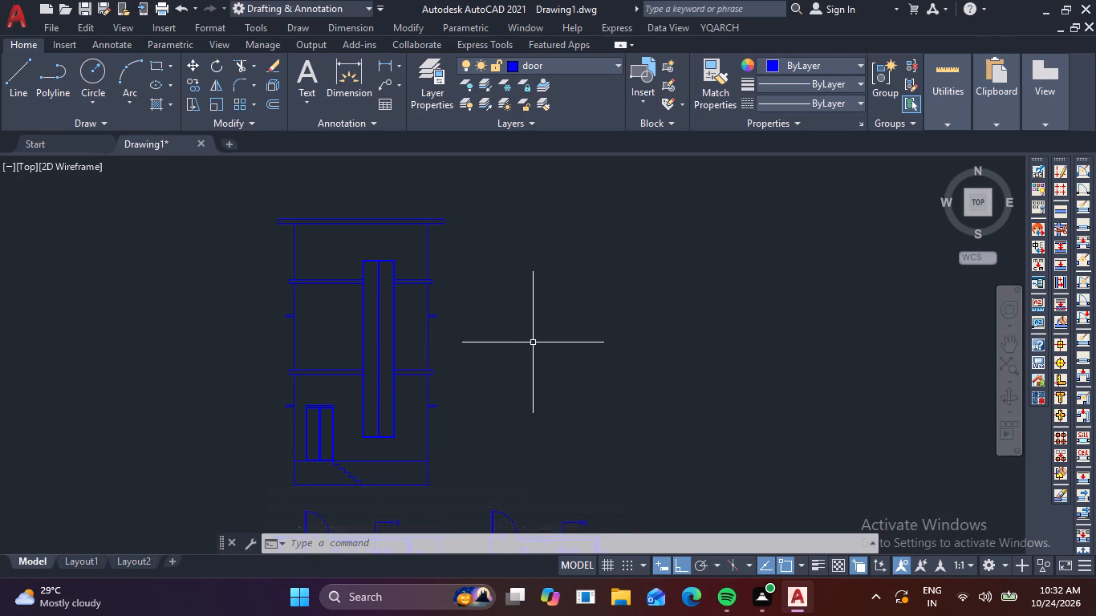
scroll(533, 342, down, 1)
click(351, 230)
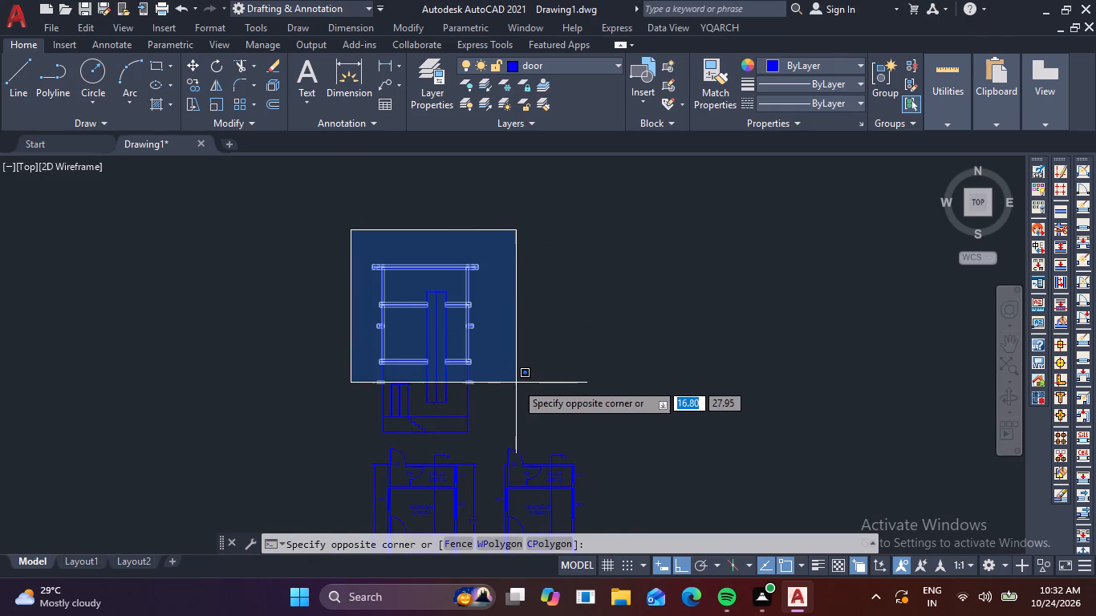
click(505, 440)
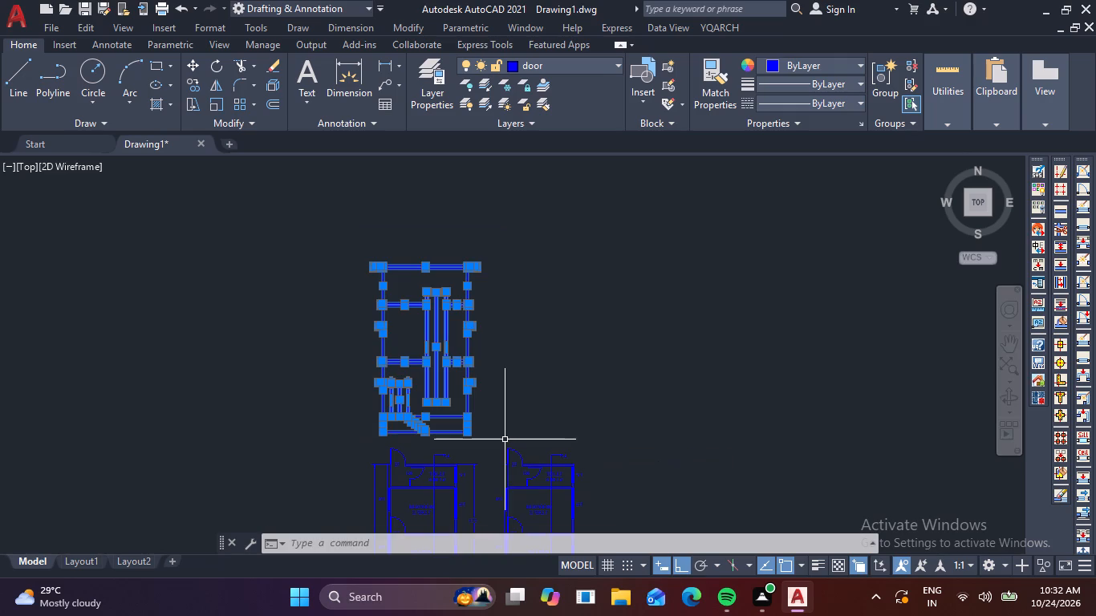
text(M)
key(space)
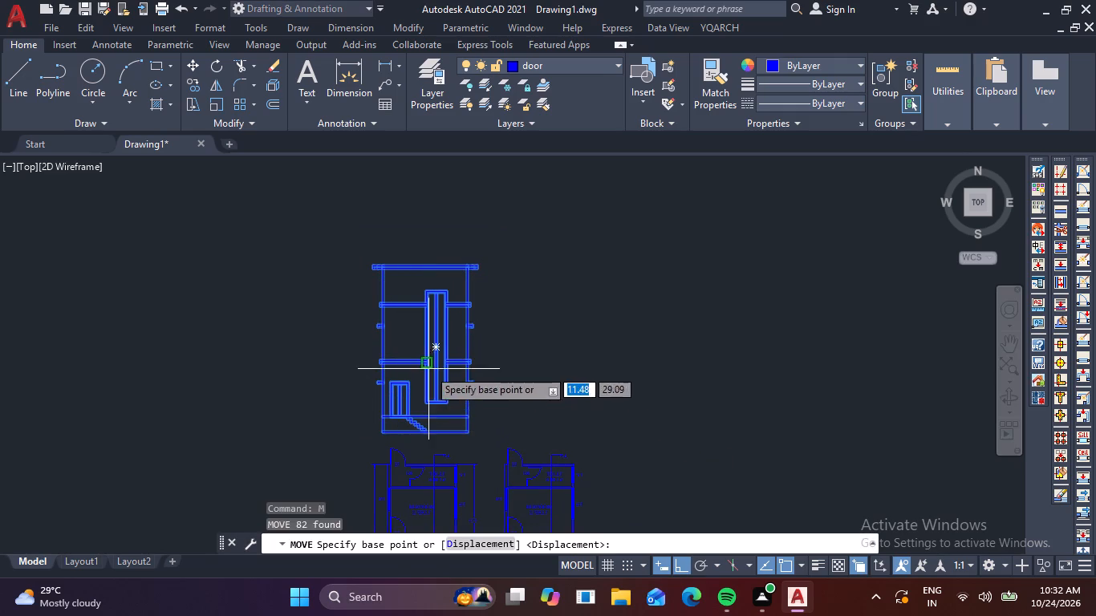
click(425, 364)
click(426, 339)
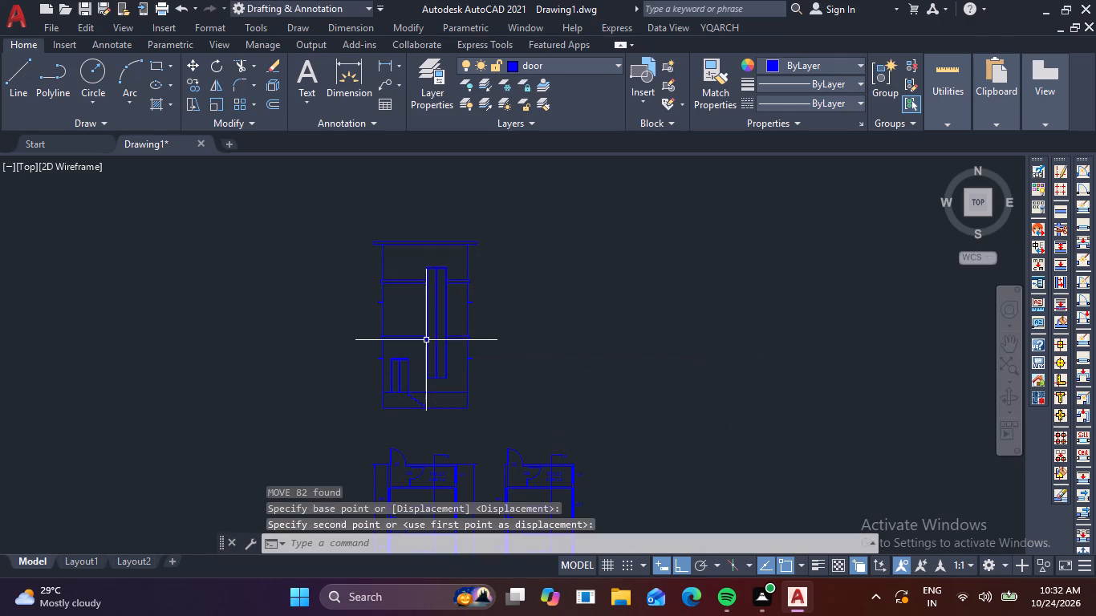
Copy the GROUND FLOOR PLAN title about 17 units straight up, placing it just below the elevation's base.
scroll(472, 390, down, 1)
middle_drag(481, 426, 491, 300)
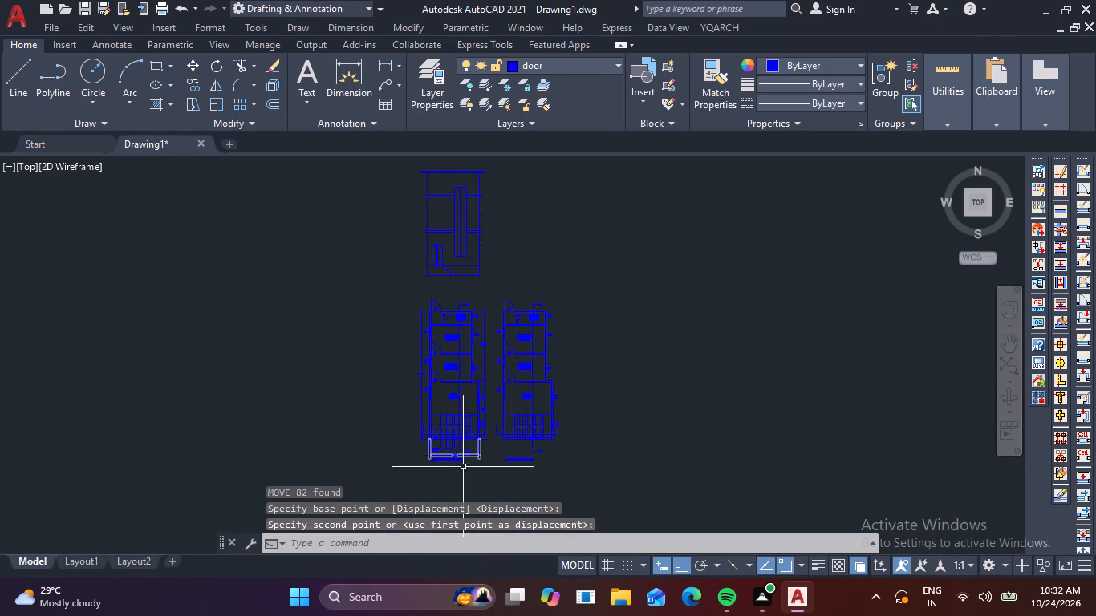
scroll(445, 482, up, 3)
click(457, 407)
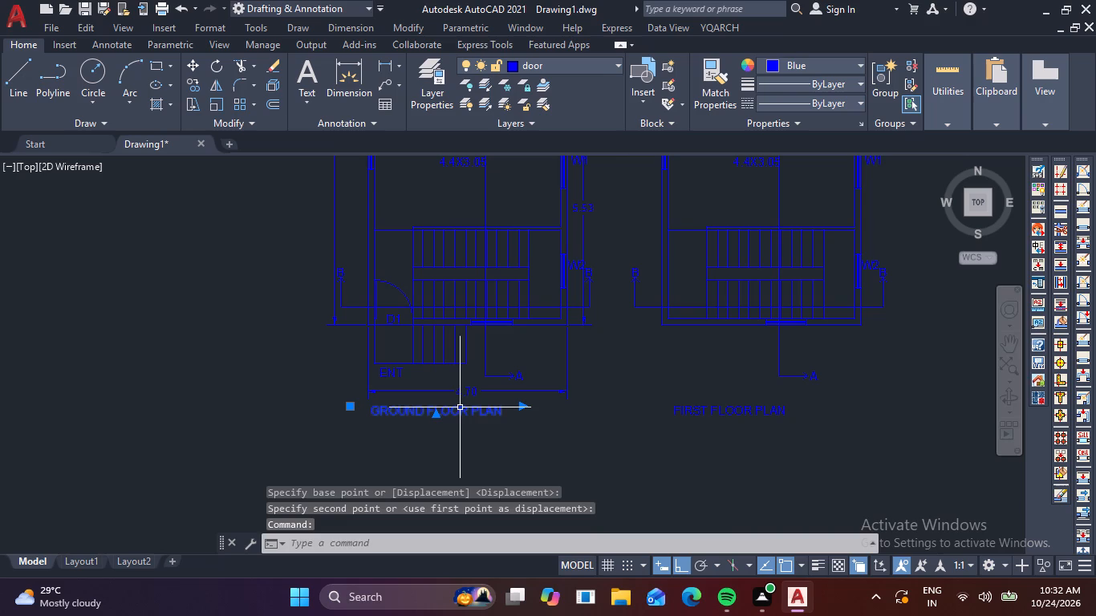
text(CO)
key(space)
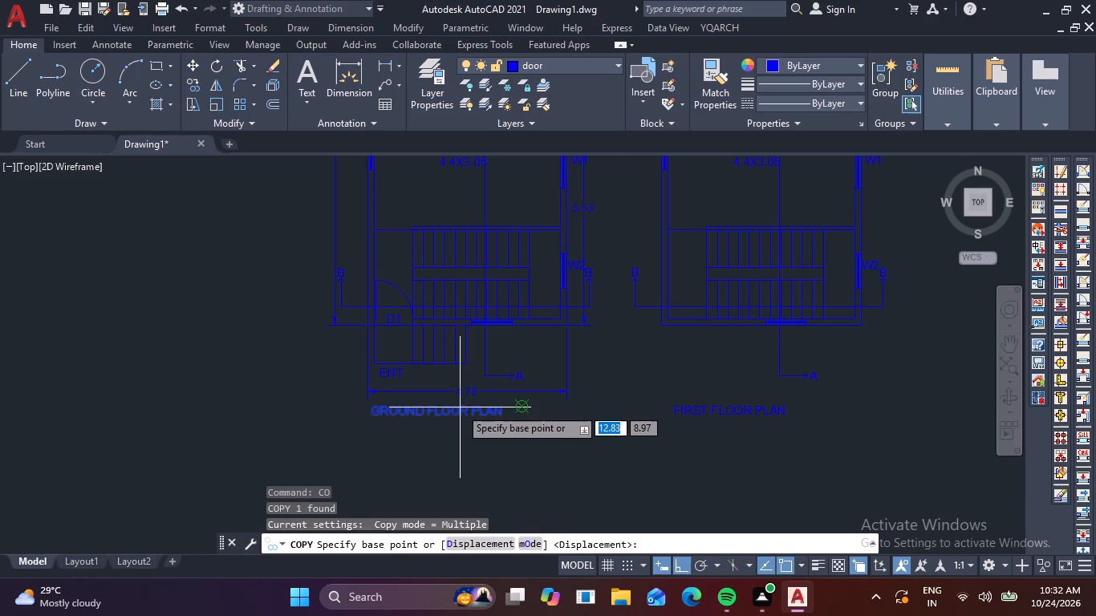
scroll(412, 411, up, 3)
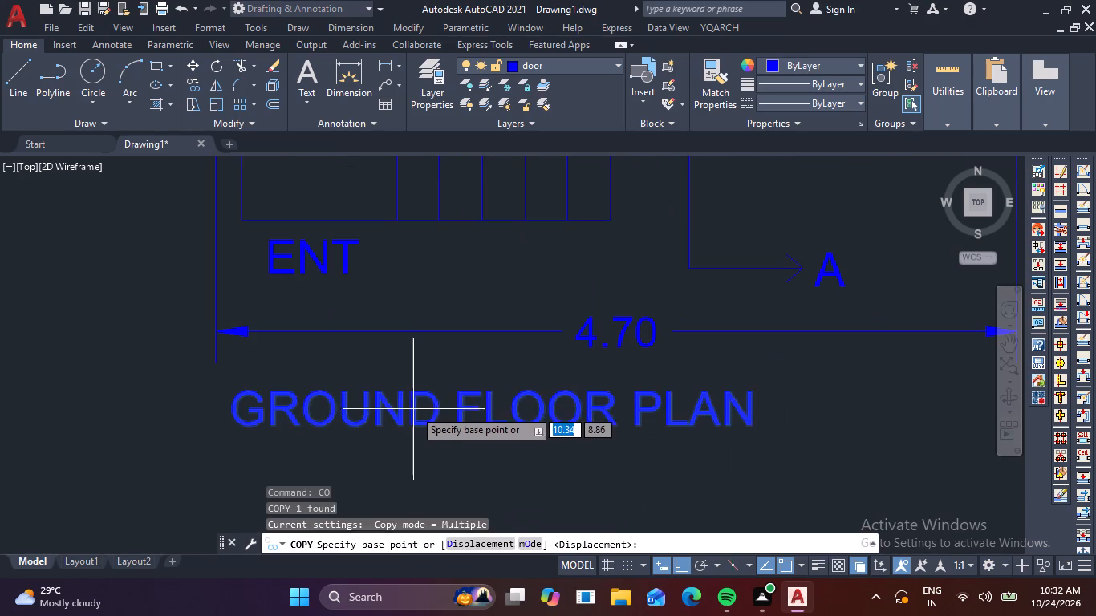
click(423, 409)
scroll(423, 409, down, 4)
middle_drag(433, 352, 380, 551)
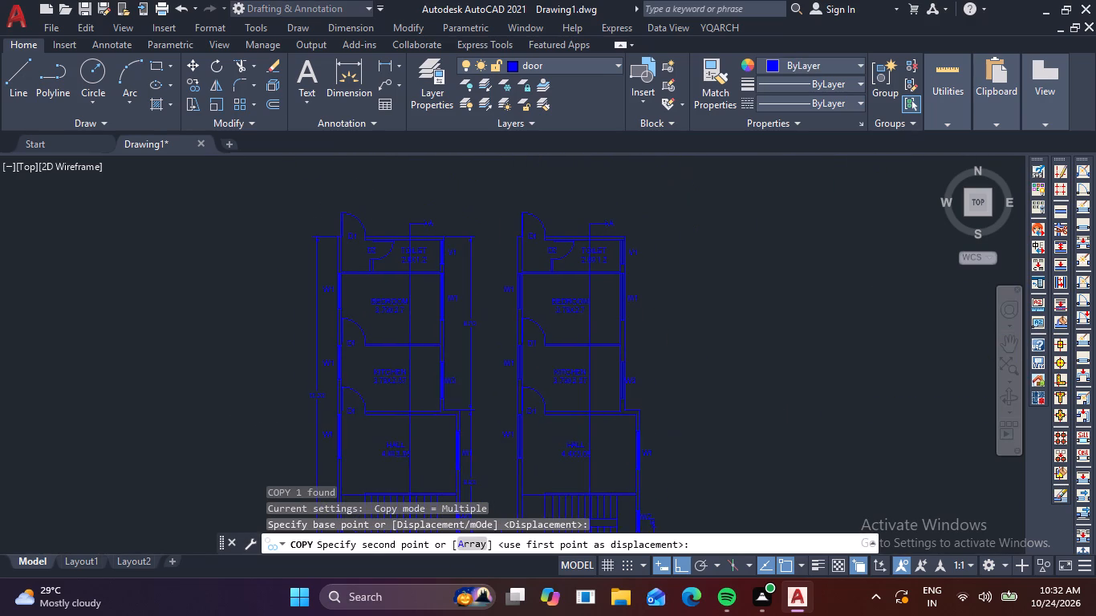
middle_drag(411, 324, 388, 488)
scroll(381, 330, up, 3)
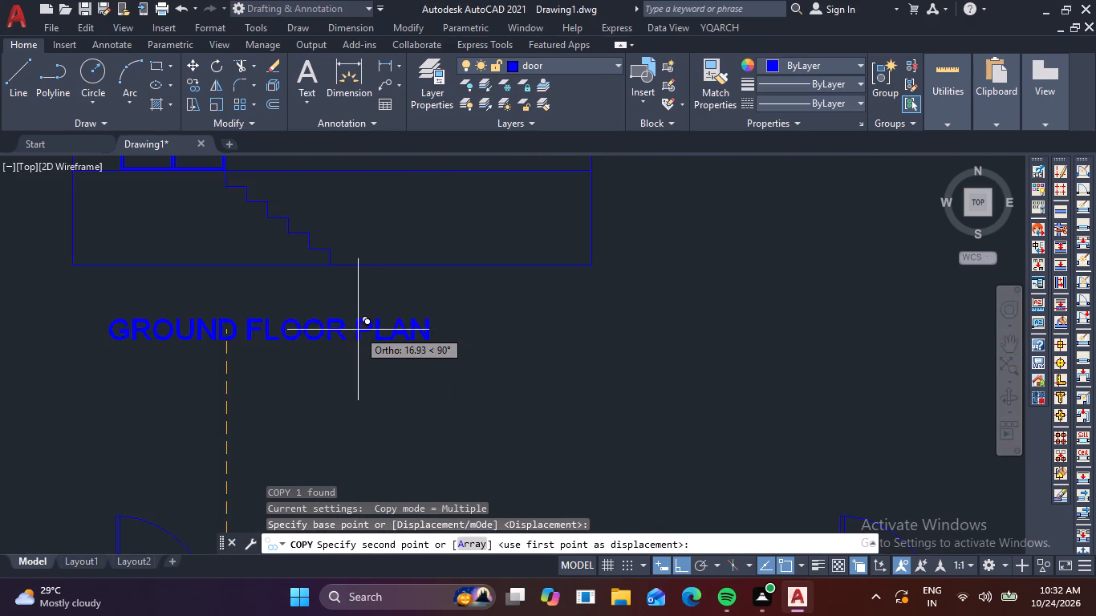
click(349, 322)
key(Escape)
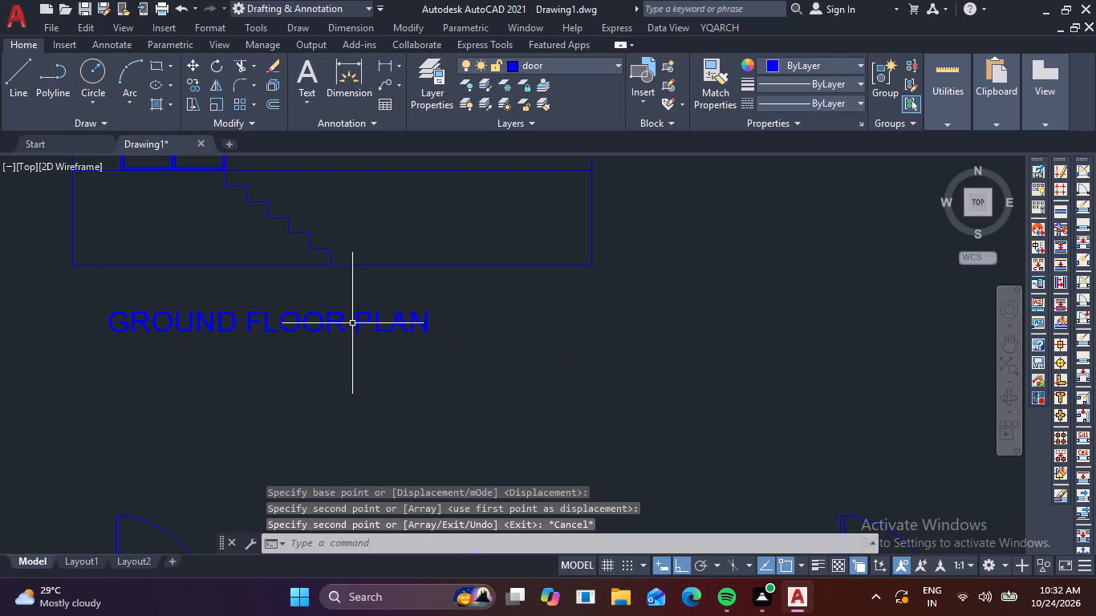
Change the copied title under the elevation to read FRONT ELEVATION.
double_click(352, 323)
click(377, 328)
double_click(378, 326)
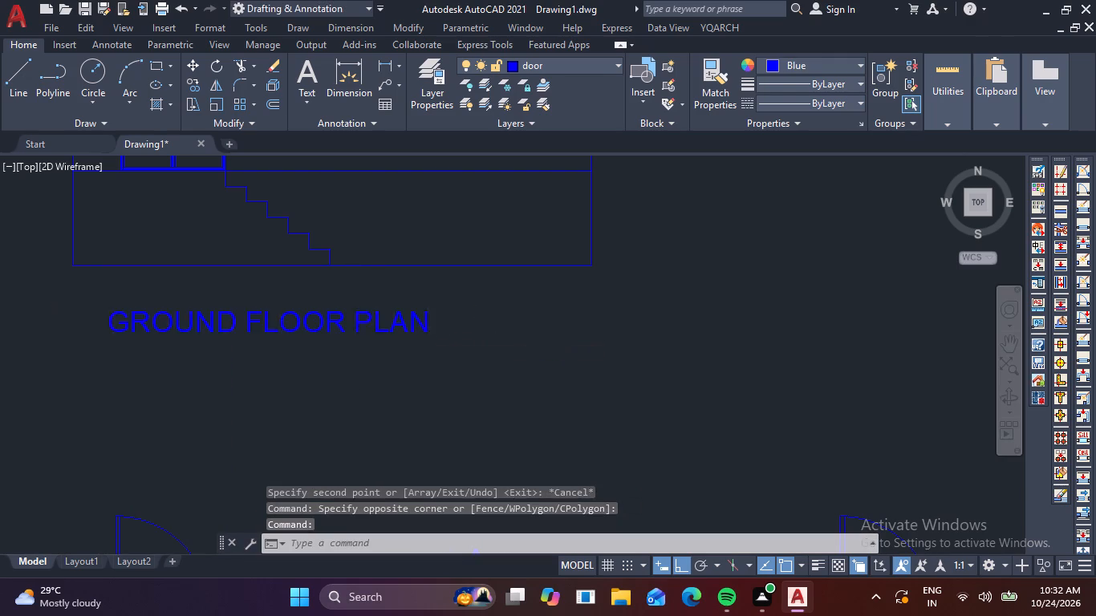
click(461, 342)
key(BackSpace)
key(BackSpace)
key(BackSpace)
key(BackSpace)
key(BackSpace)
key(BackSpace)
key(BackSpace)
key(BackSpace)
key(BackSpace)
key(BackSpace)
key(BackSpace)
key(BackSpace)
key(BackSpace)
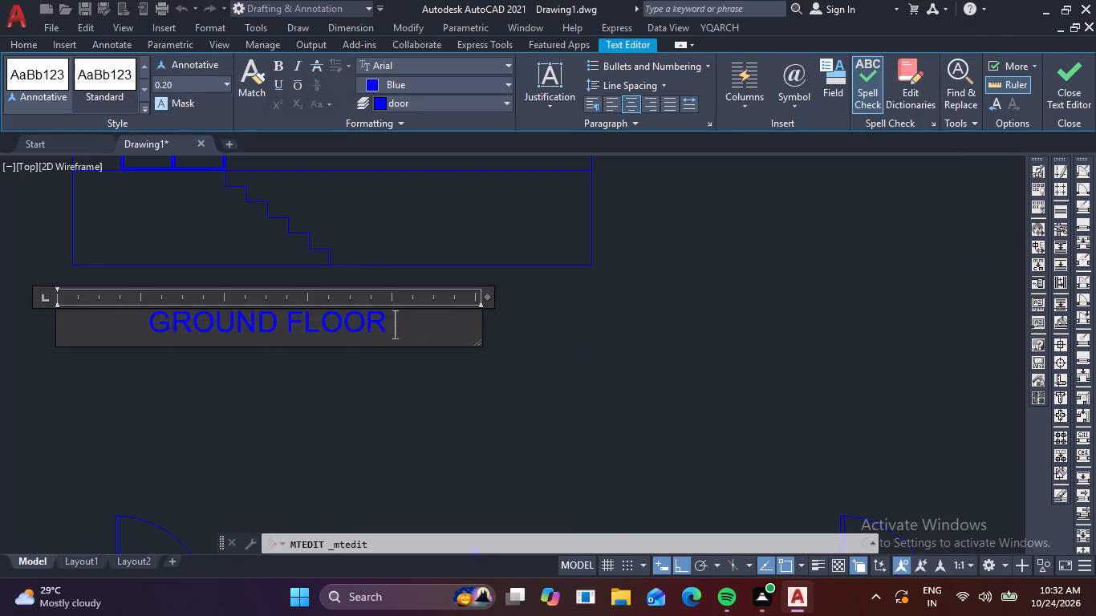
key(BackSpace)
key(BackSpace)
key(BackSpace)
key(BackSpace)
key(BackSpace)
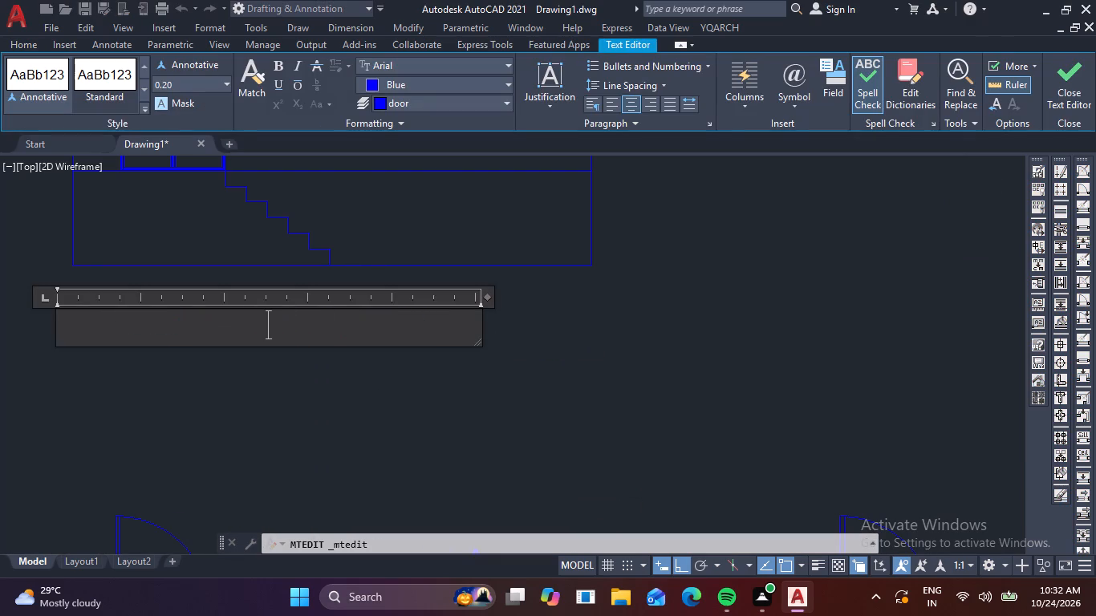
text(FRO)
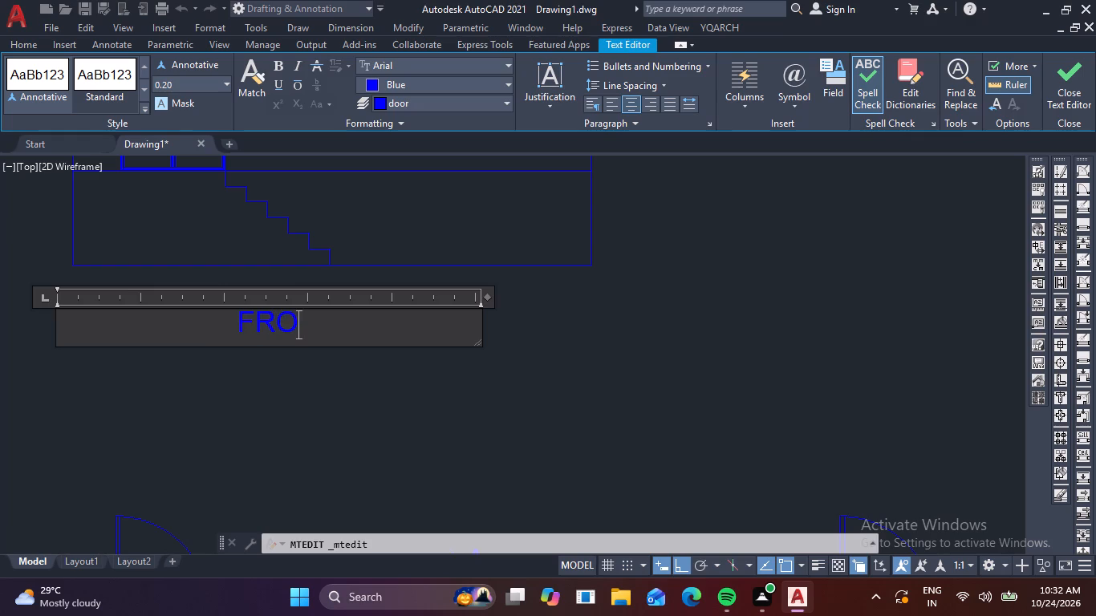
text(NT)
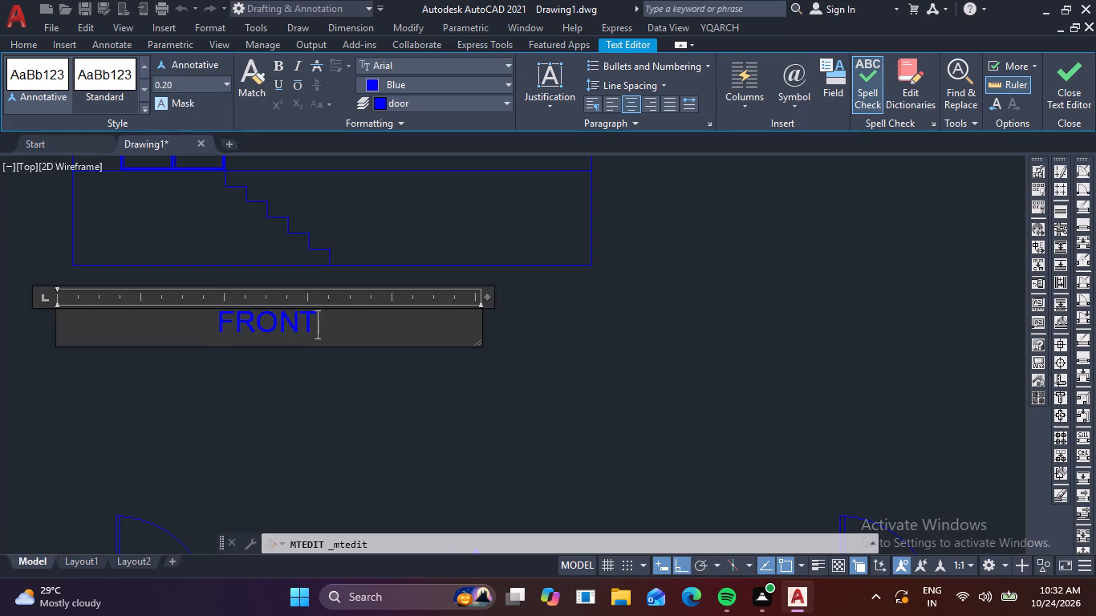
key(space)
text(ELE)
text(VA)
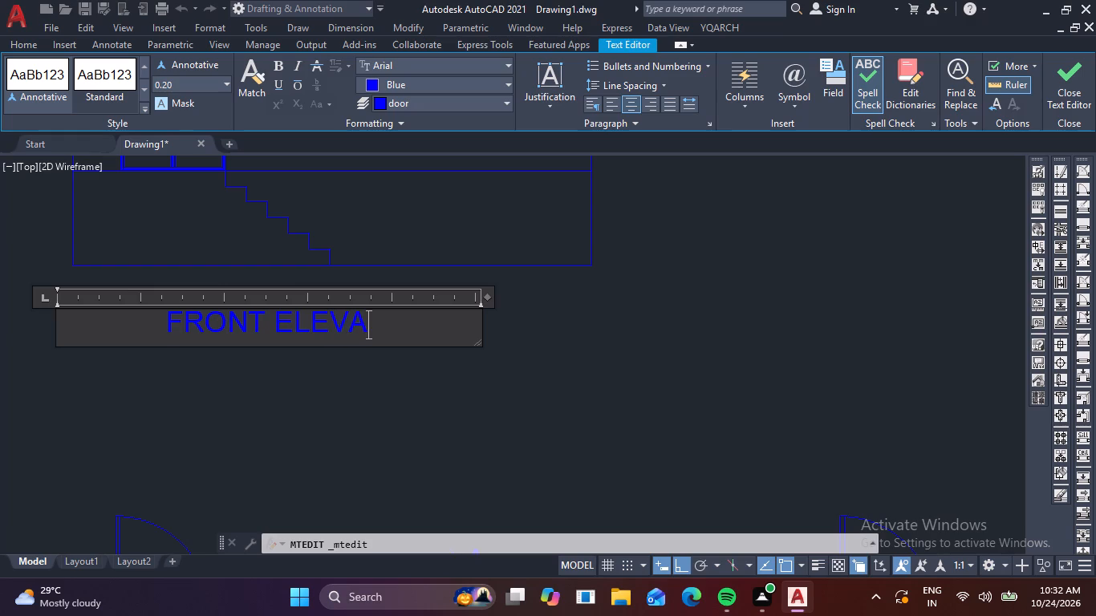
text(TION)
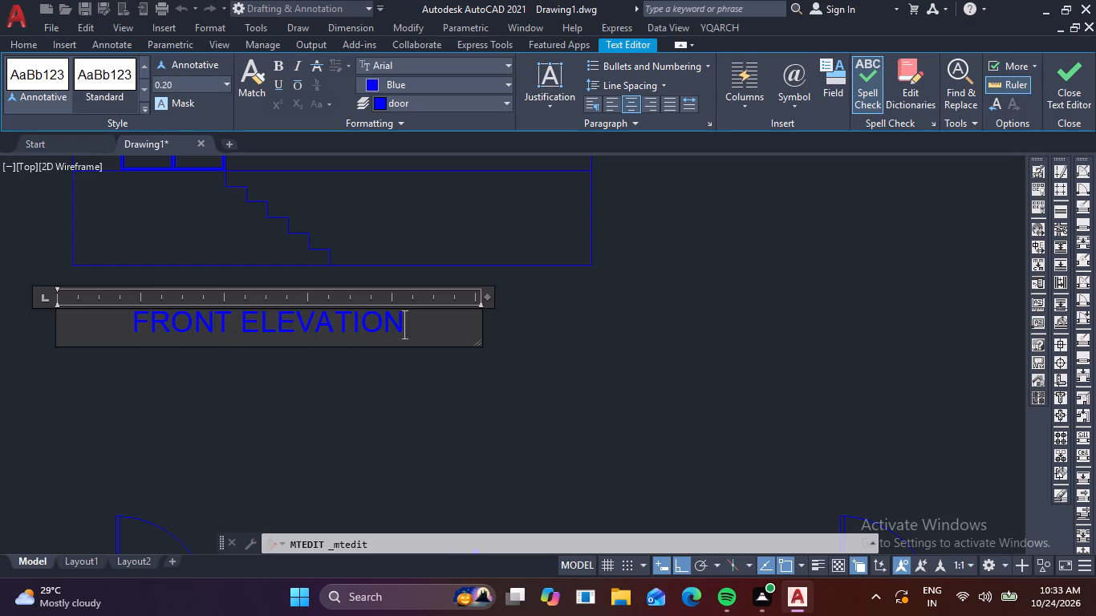
click(636, 329)
scroll(636, 329, down, 2)
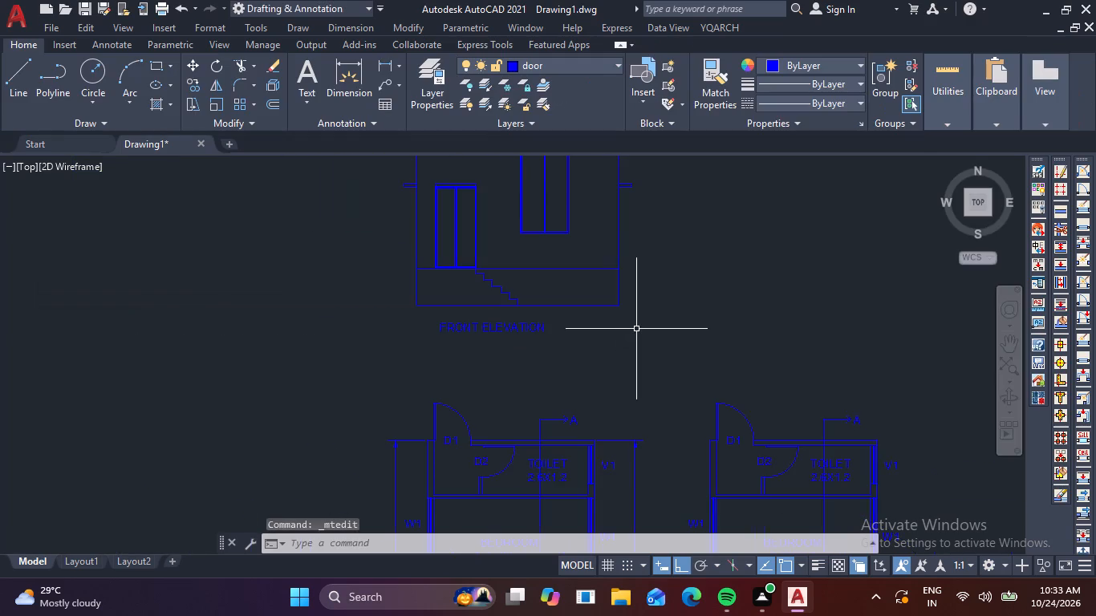
middle_drag(673, 327, 368, 400)
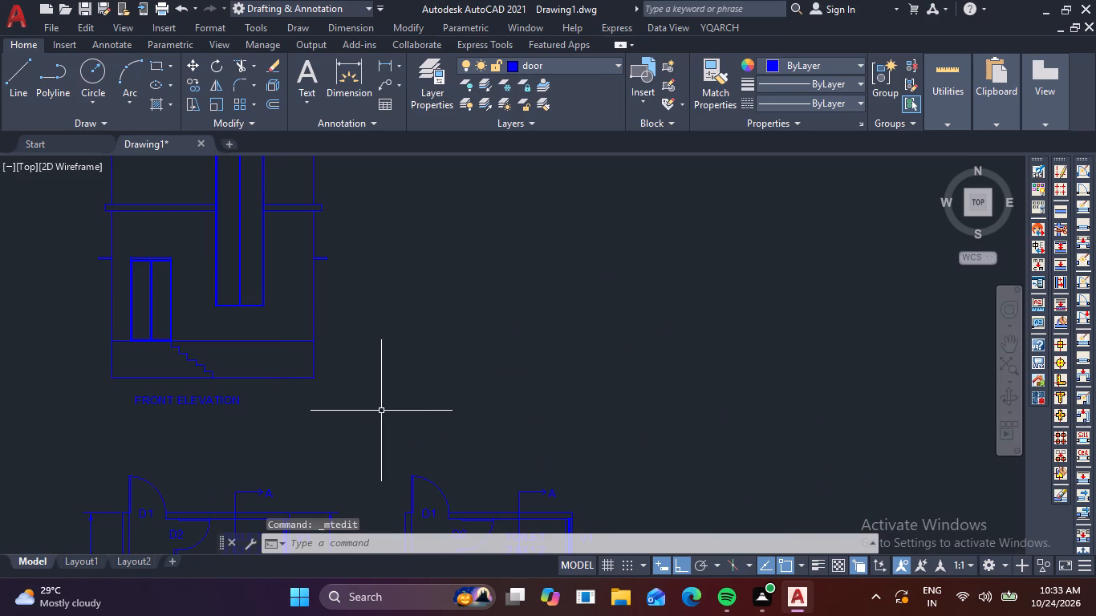
Draw a horizontal base line about 27 units long beside the front elevation, level with its base.
scroll(453, 392, down, 2)
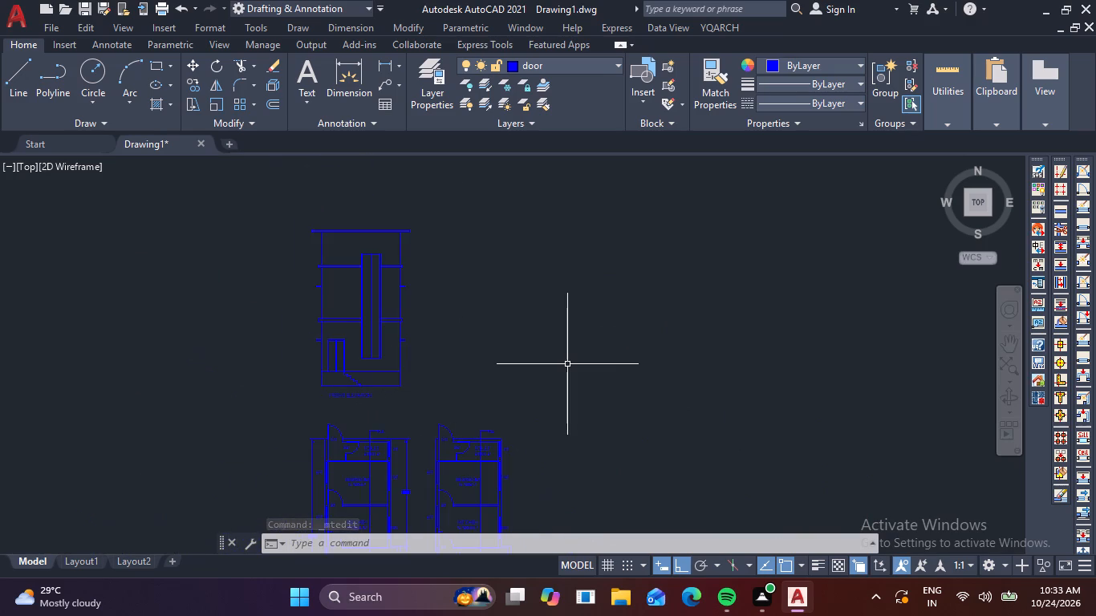
middle_drag(554, 371, 441, 399)
text(L)
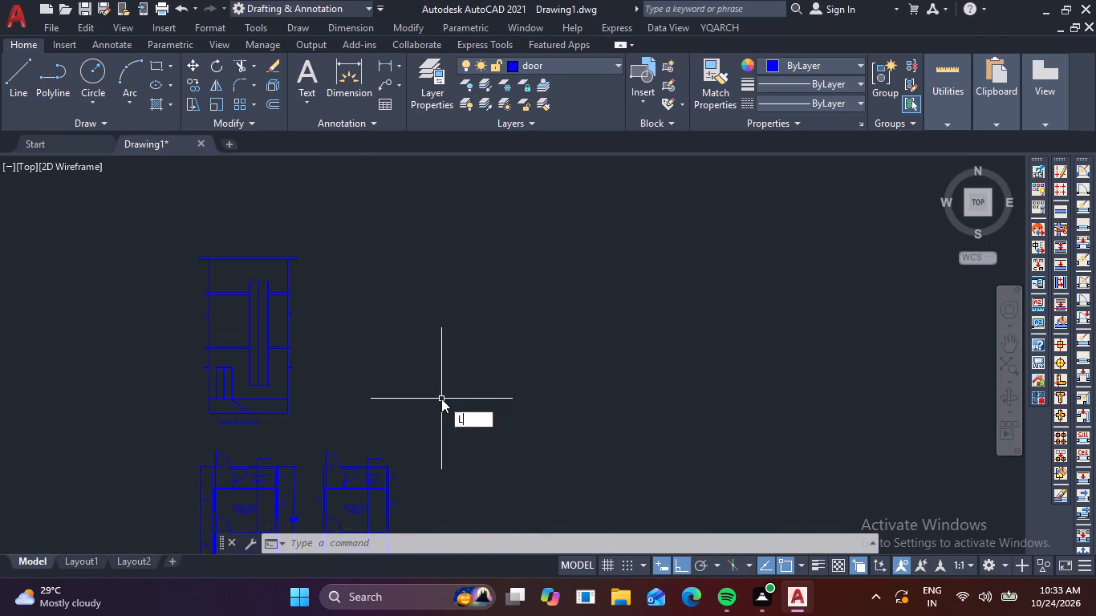
key(space)
scroll(392, 422, up, 2)
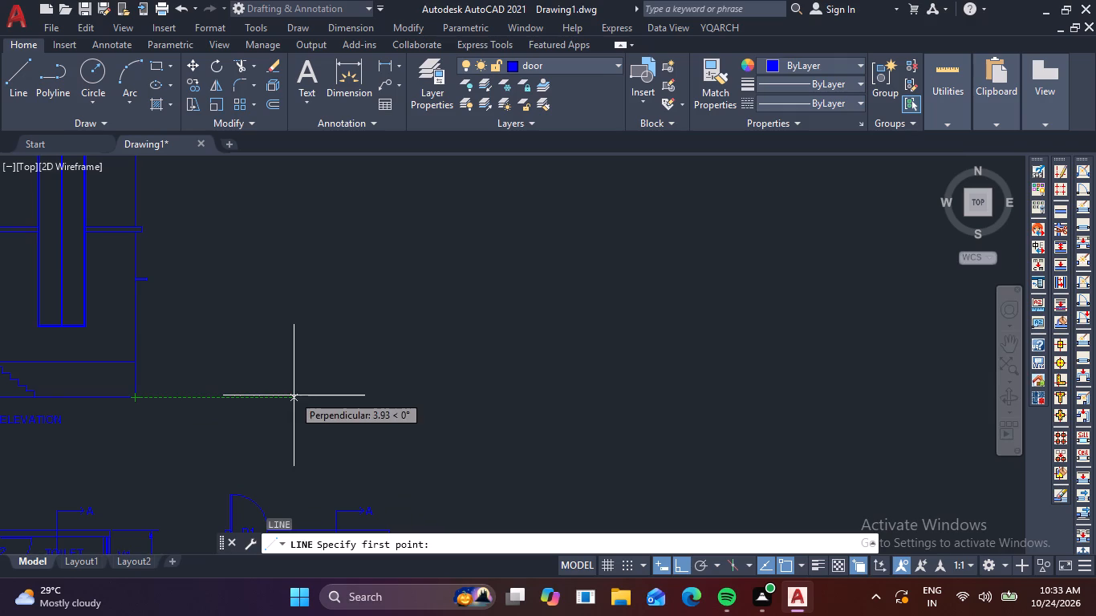
click(294, 396)
scroll(458, 371, down, 3)
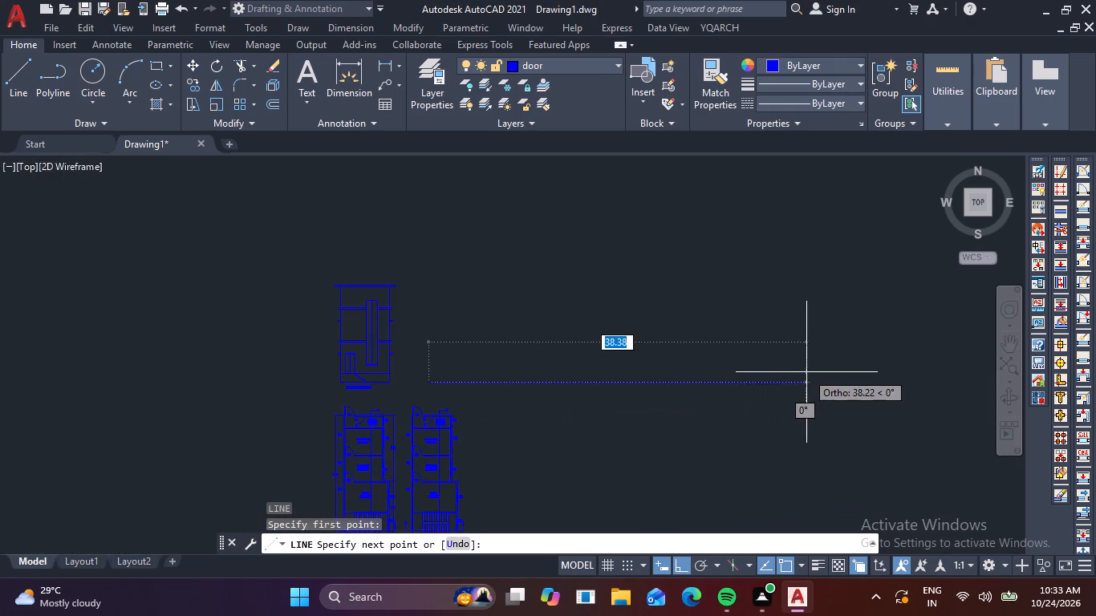
click(695, 383)
key(Escape)
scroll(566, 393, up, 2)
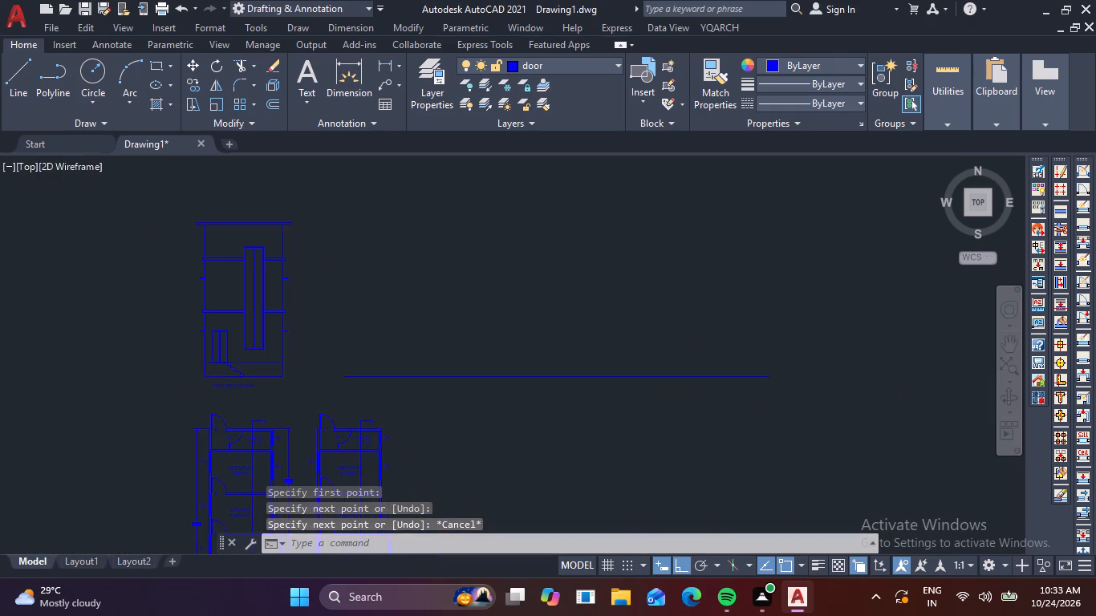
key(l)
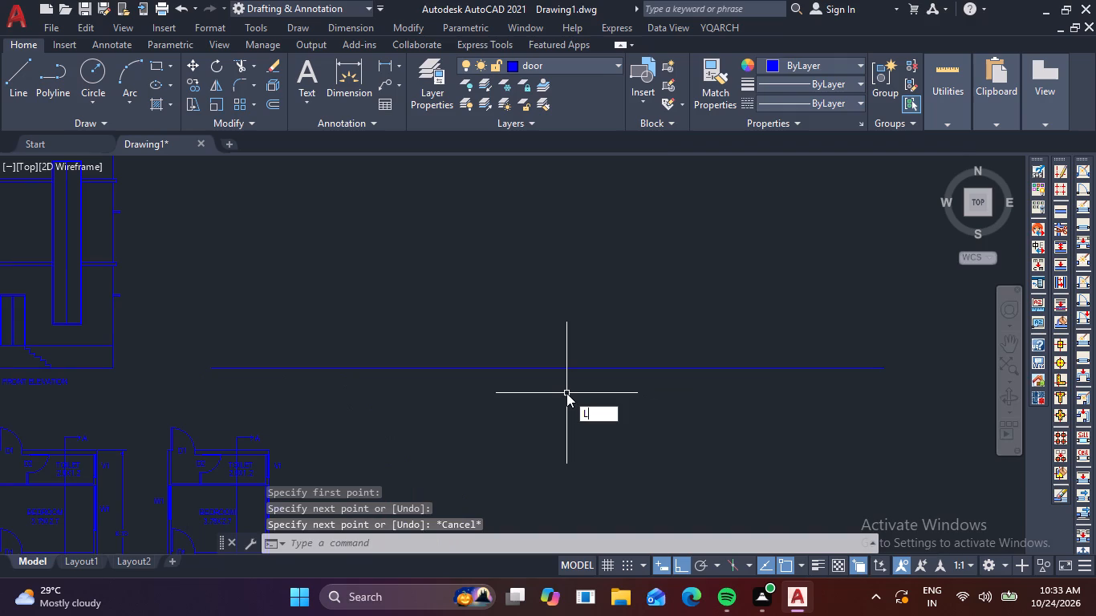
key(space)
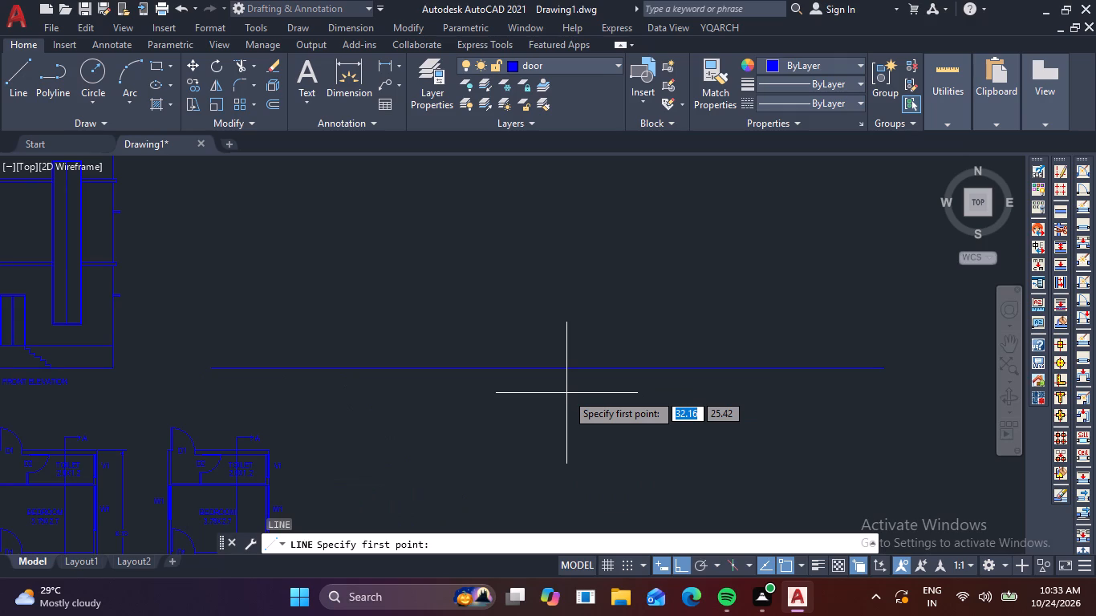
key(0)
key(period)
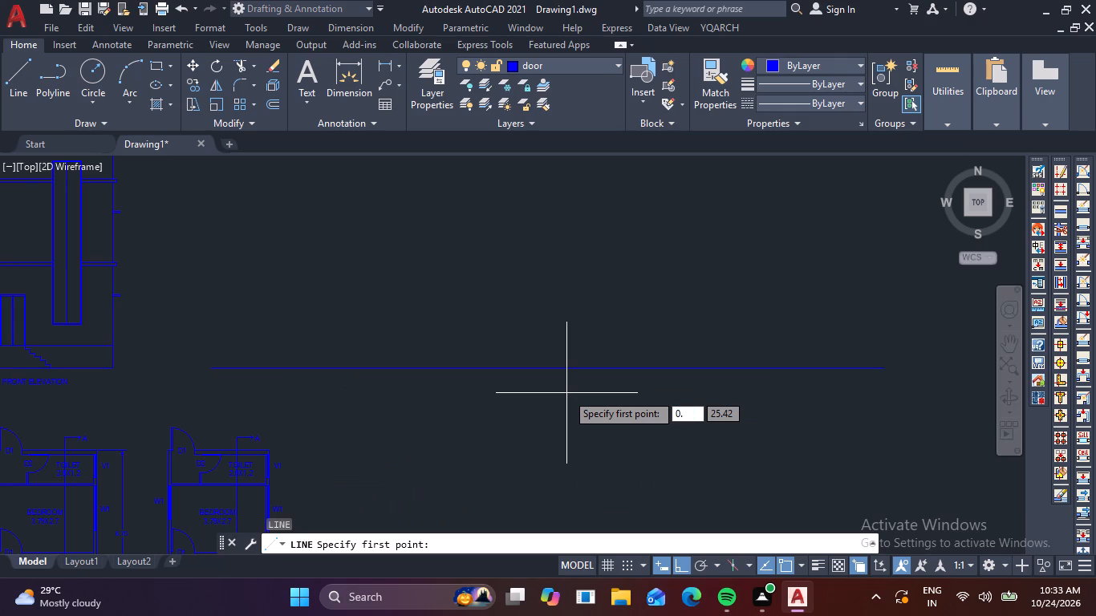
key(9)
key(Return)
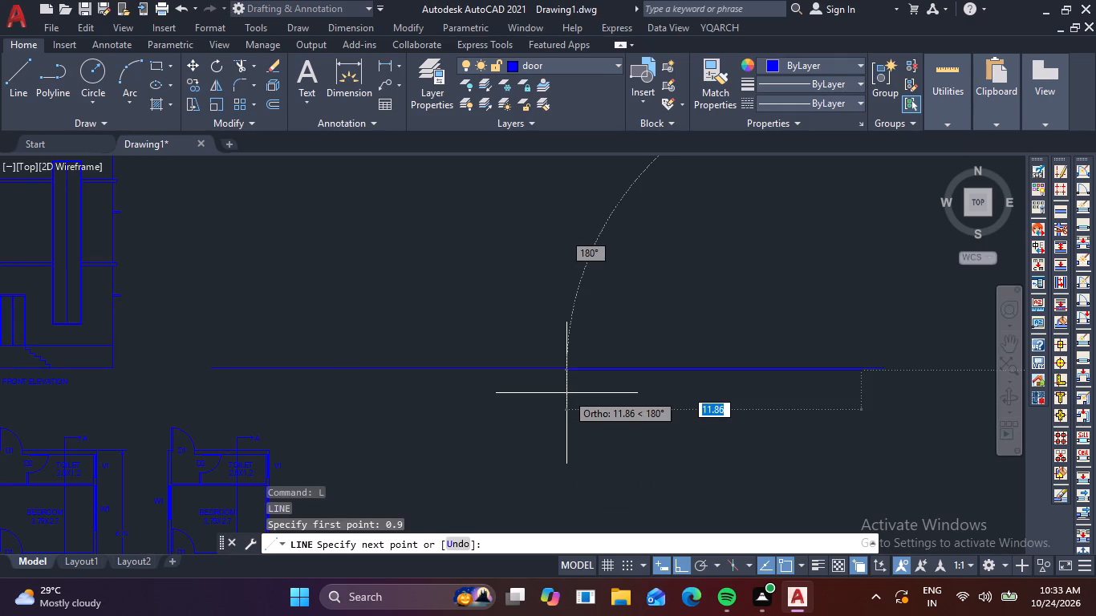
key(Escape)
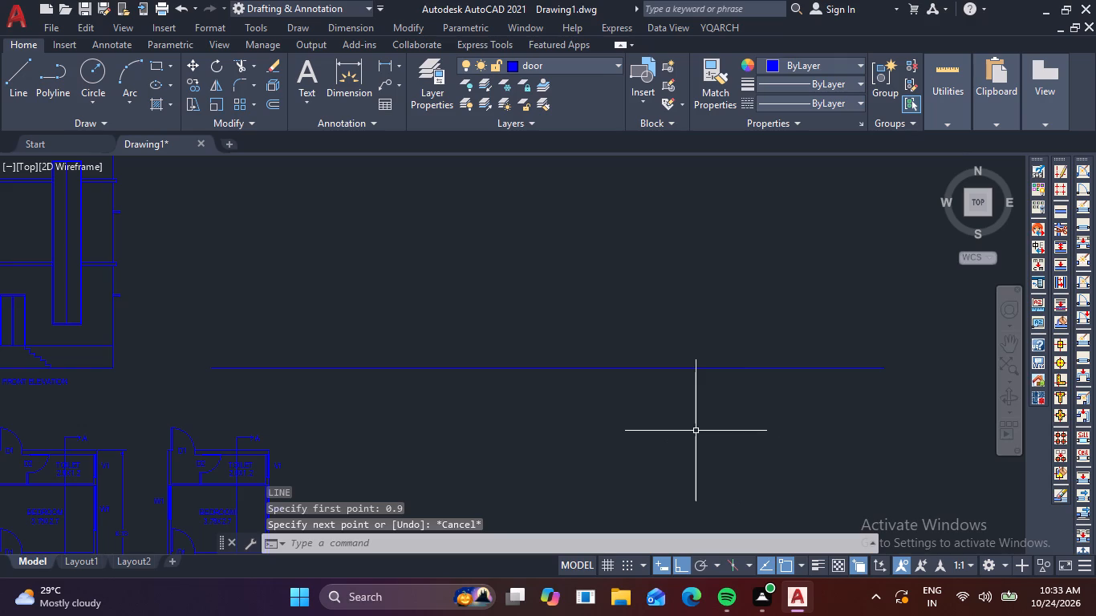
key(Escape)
Offset the new base line upward by 0.9 to form the plinth level.
key(o)
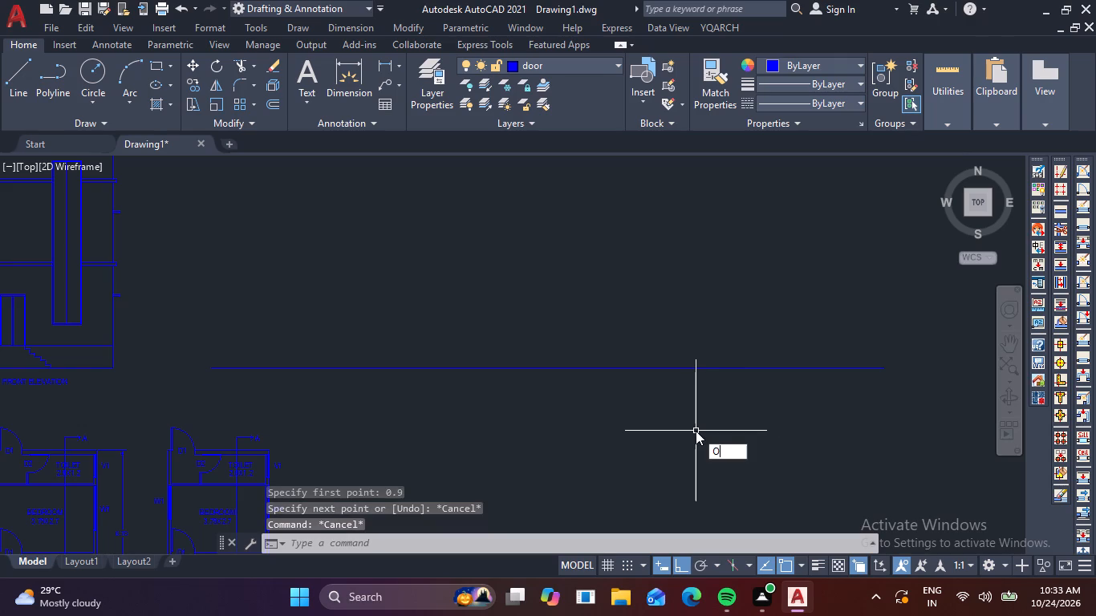
key(Return)
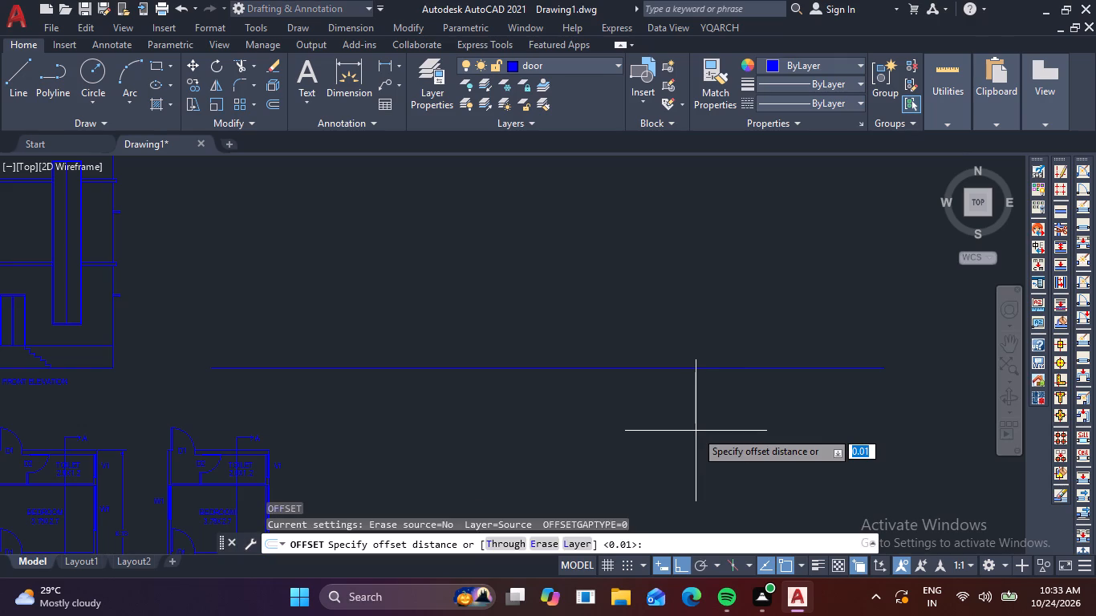
key(0)
text(.9)
key(Return)
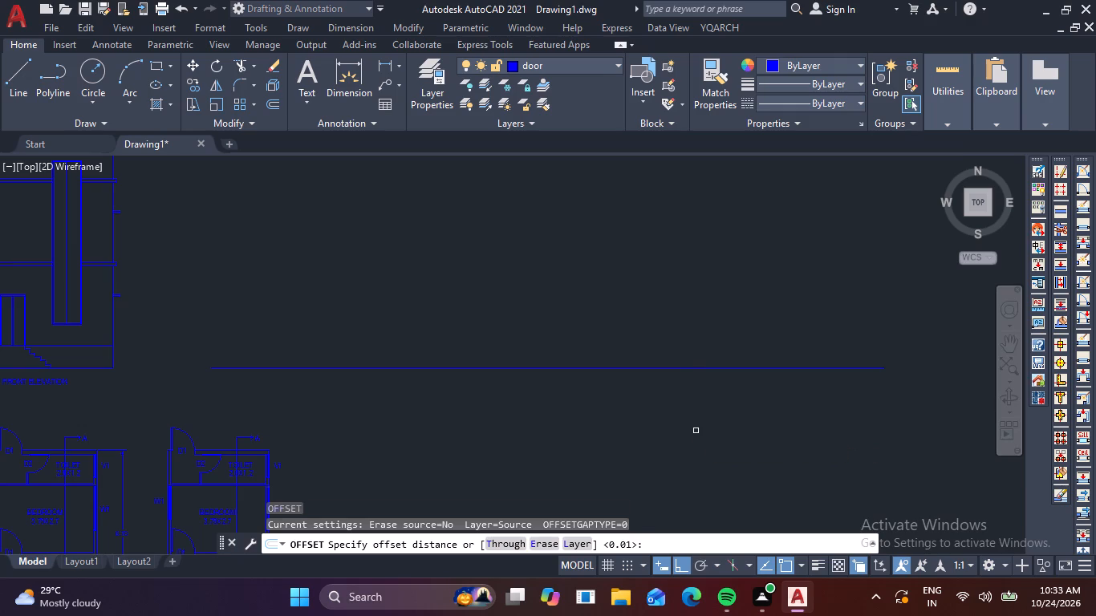
click(599, 367)
click(624, 313)
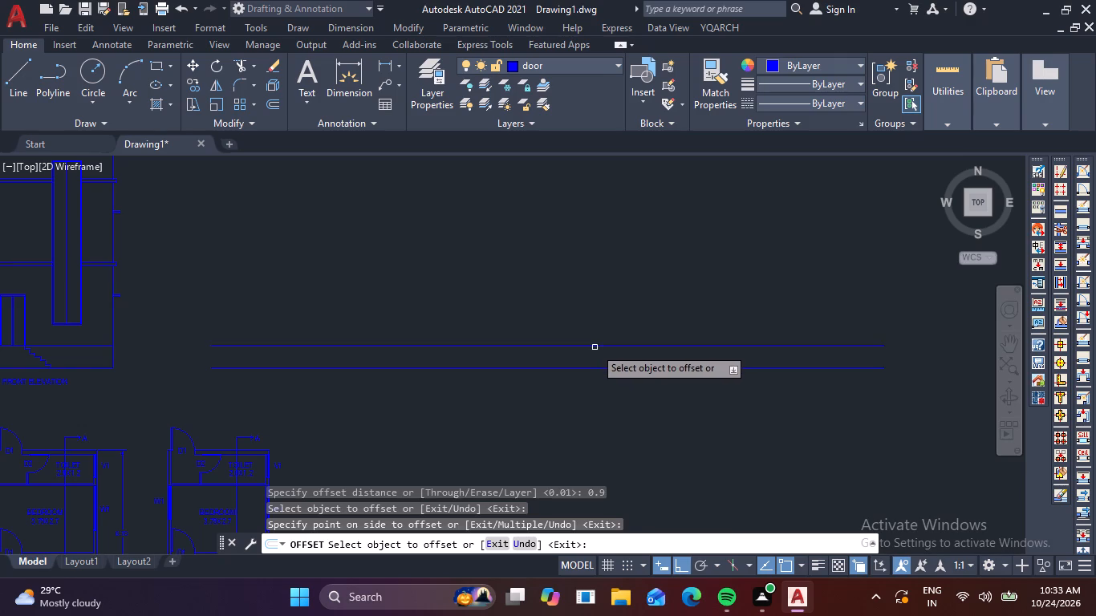
Offset the plinth line upward by 3.2 to mark the storey height.
click(595, 347)
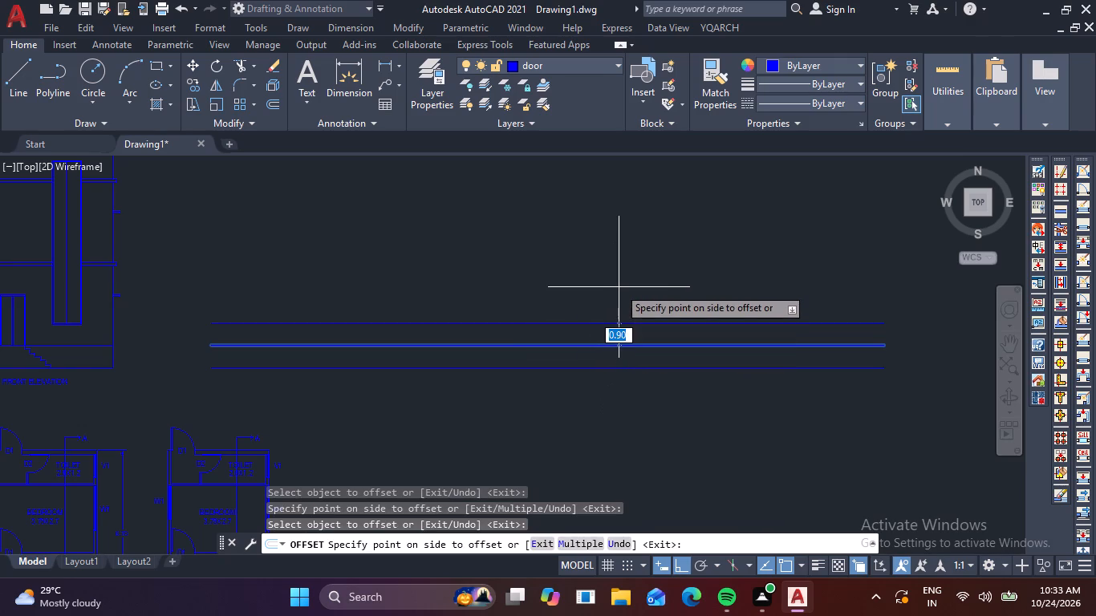
text(3.)
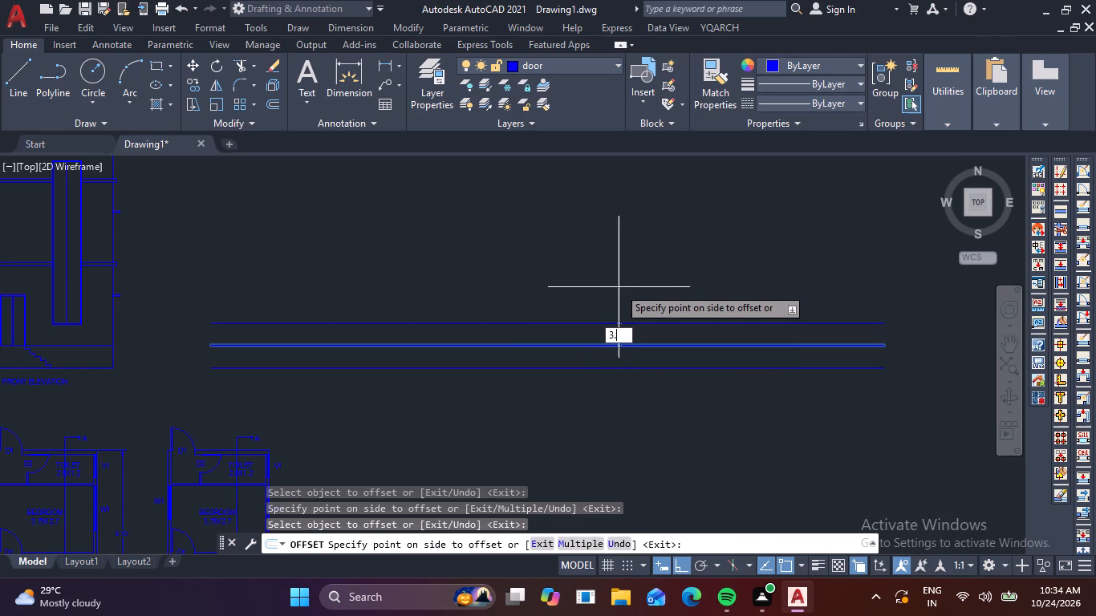
key(2)
key(Return)
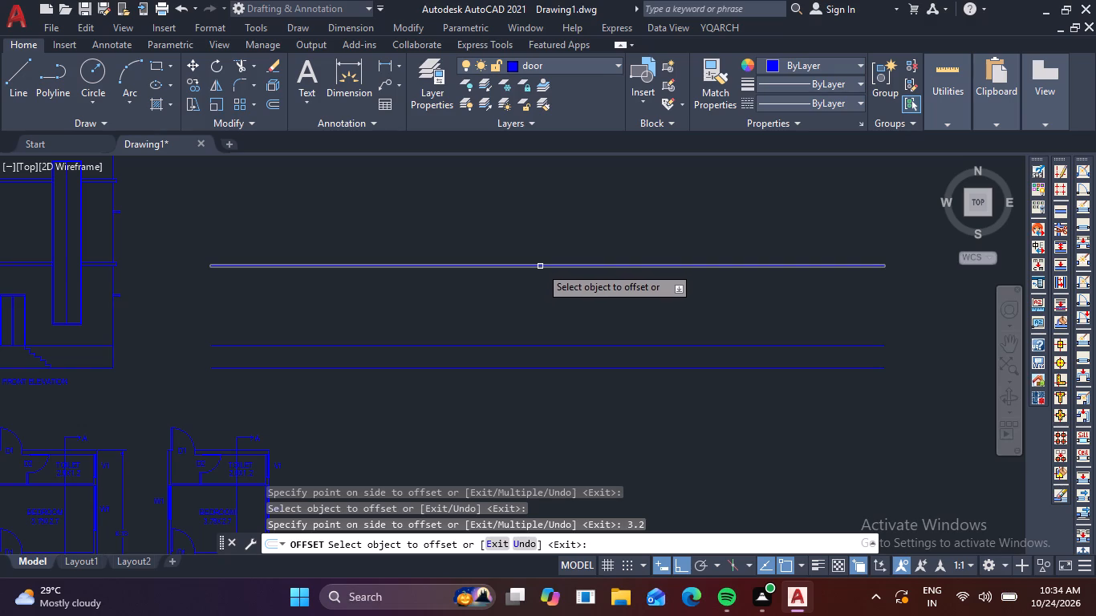
Offset the storey height line downward by 0.15 to form the slab thickness.
click(540, 266)
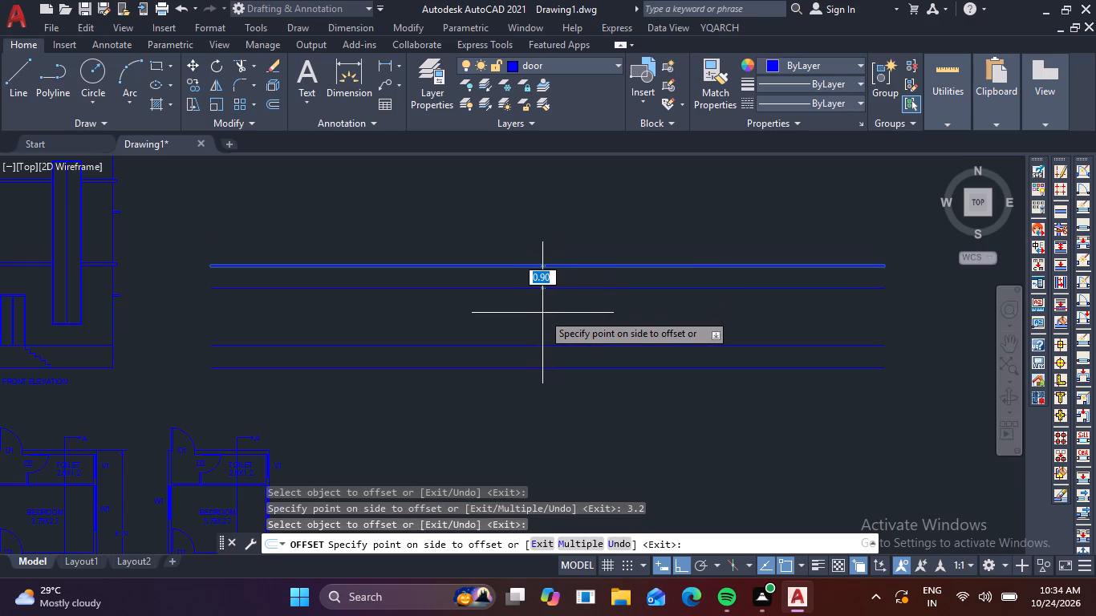
key(period)
key(1)
key(5)
key(Return)
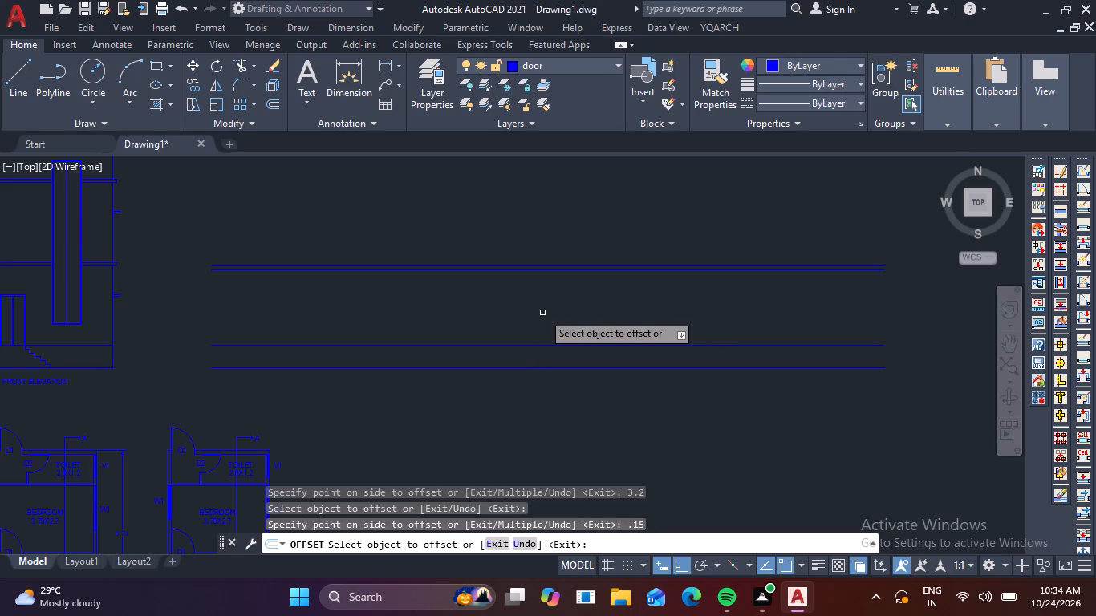
key(Escape)
key(Escape)
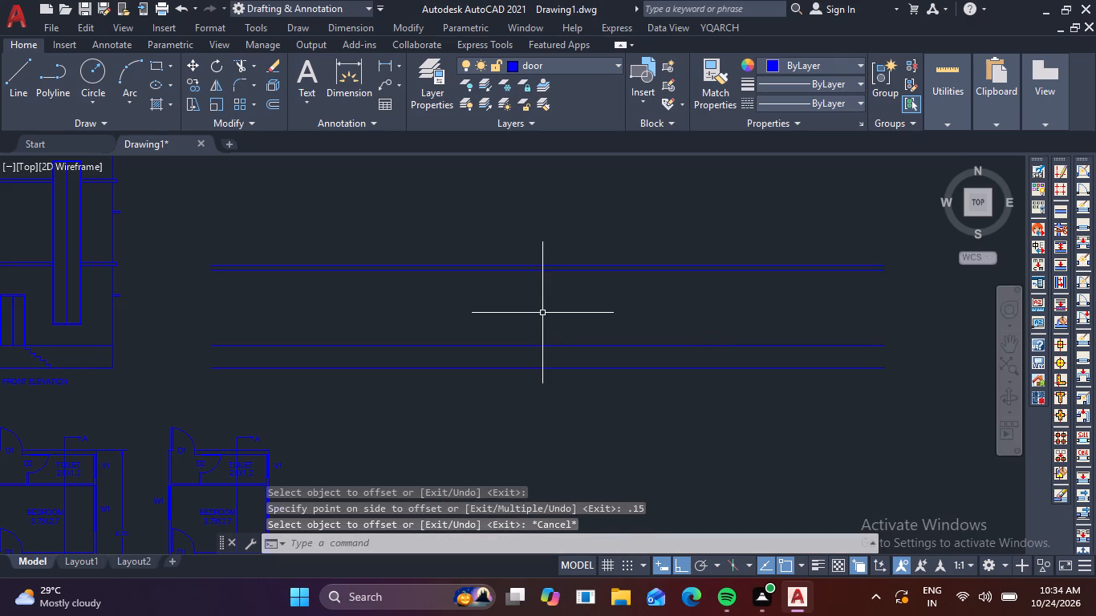
key(Escape)
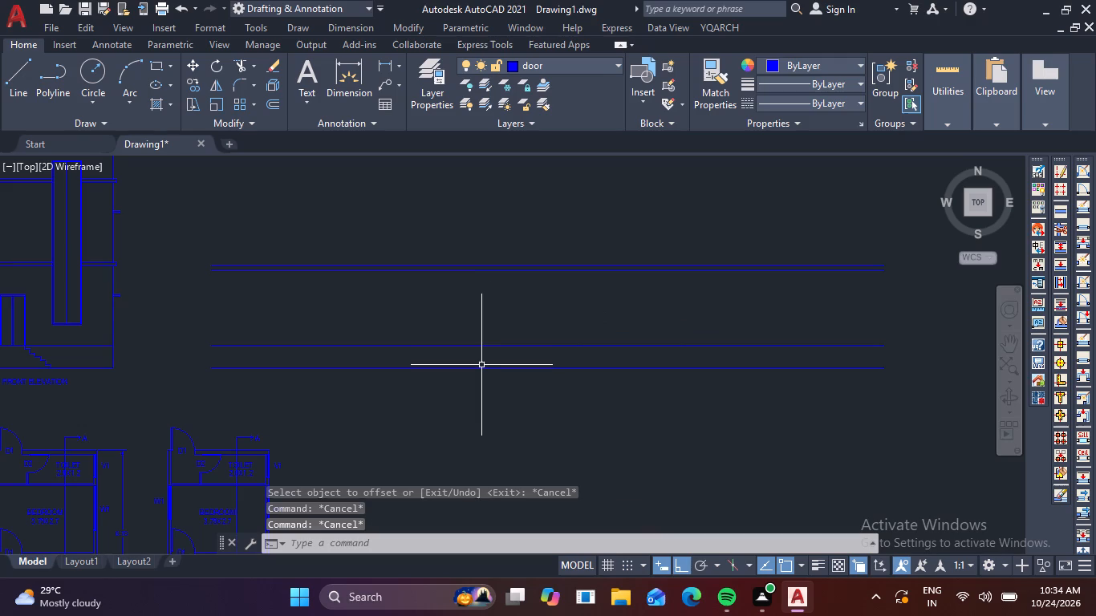
Draw the left end of the new view as connected vertical lines from the base through plinth and slab underside to slab top.
text(L)
key(space)
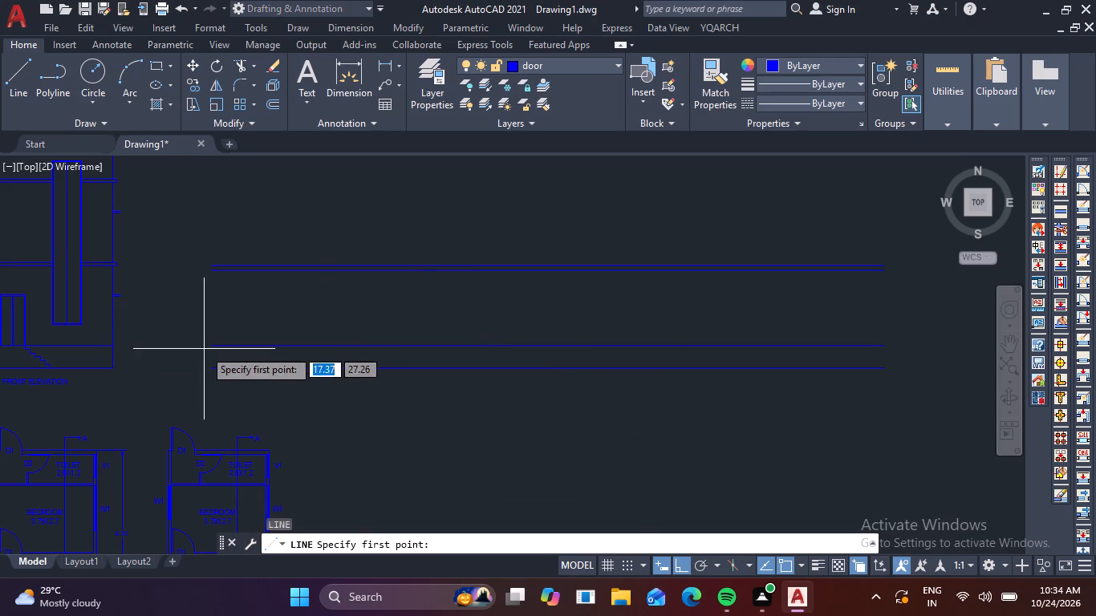
scroll(220, 363, up, 2)
click(195, 383)
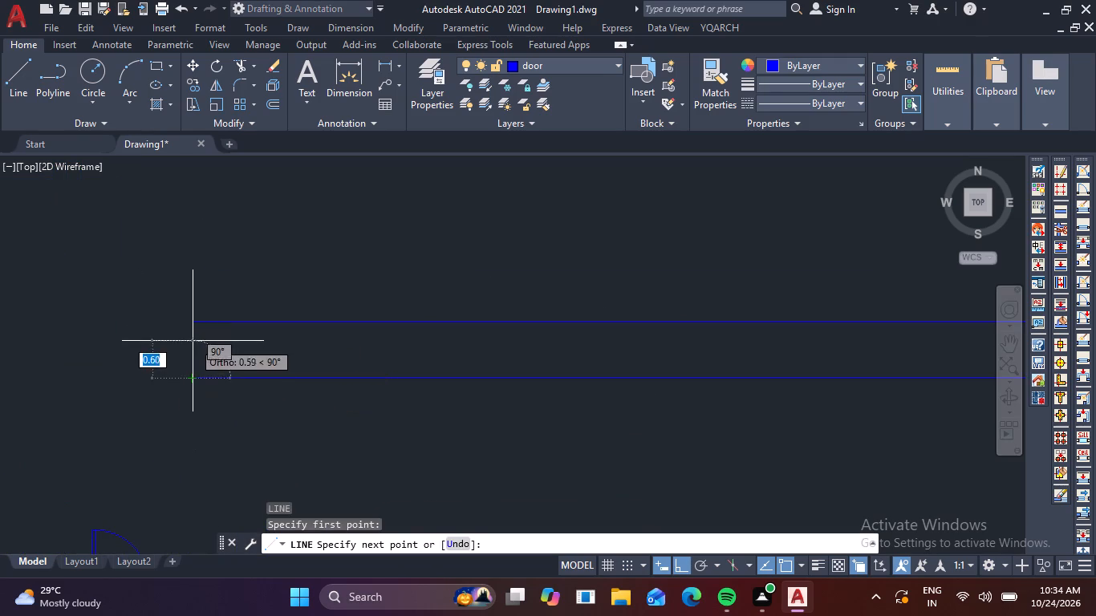
click(196, 322)
scroll(207, 265, down, 1)
middle_drag(207, 265, 214, 416)
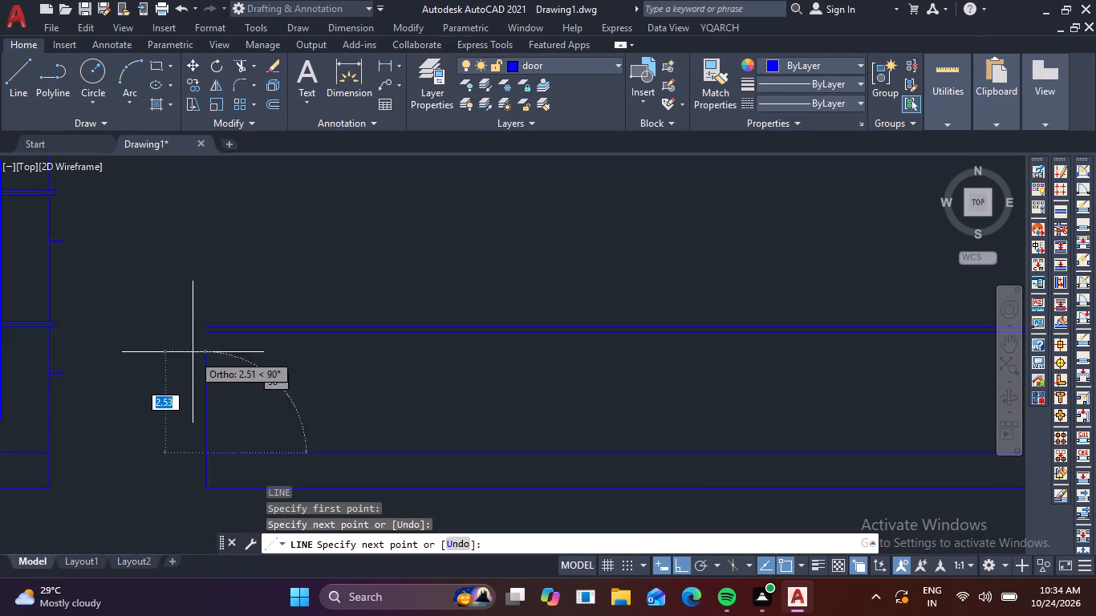
scroll(190, 345, up, 3)
click(243, 298)
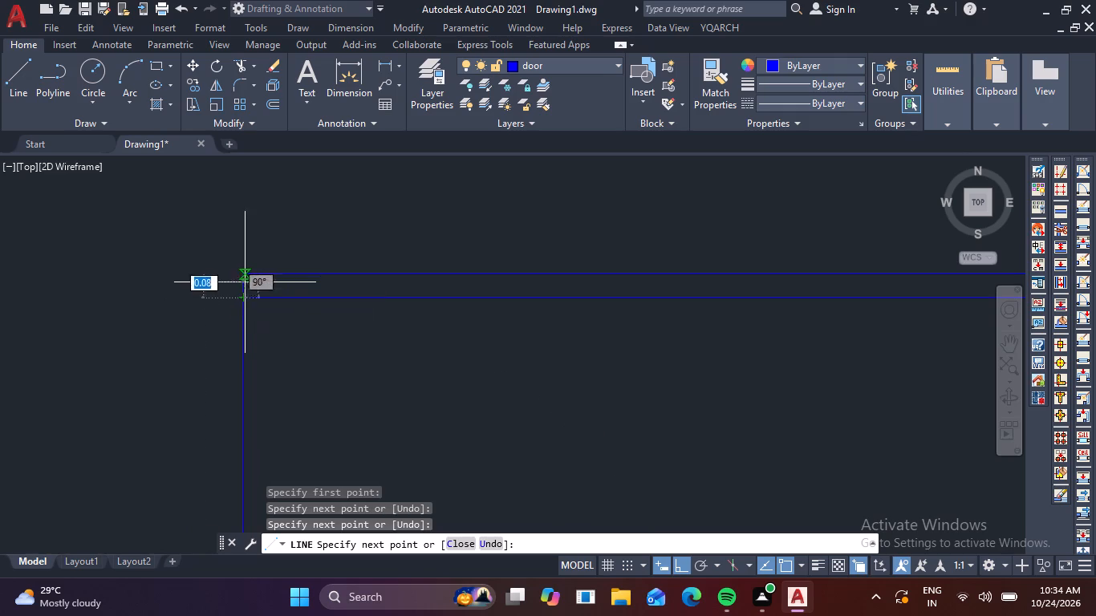
click(246, 274)
key(Escape)
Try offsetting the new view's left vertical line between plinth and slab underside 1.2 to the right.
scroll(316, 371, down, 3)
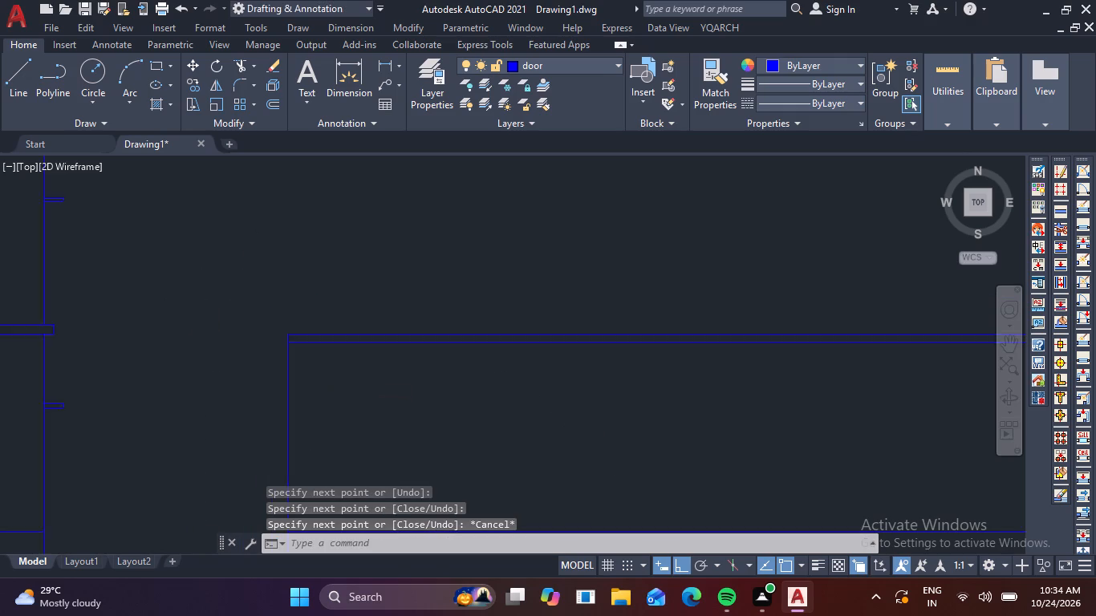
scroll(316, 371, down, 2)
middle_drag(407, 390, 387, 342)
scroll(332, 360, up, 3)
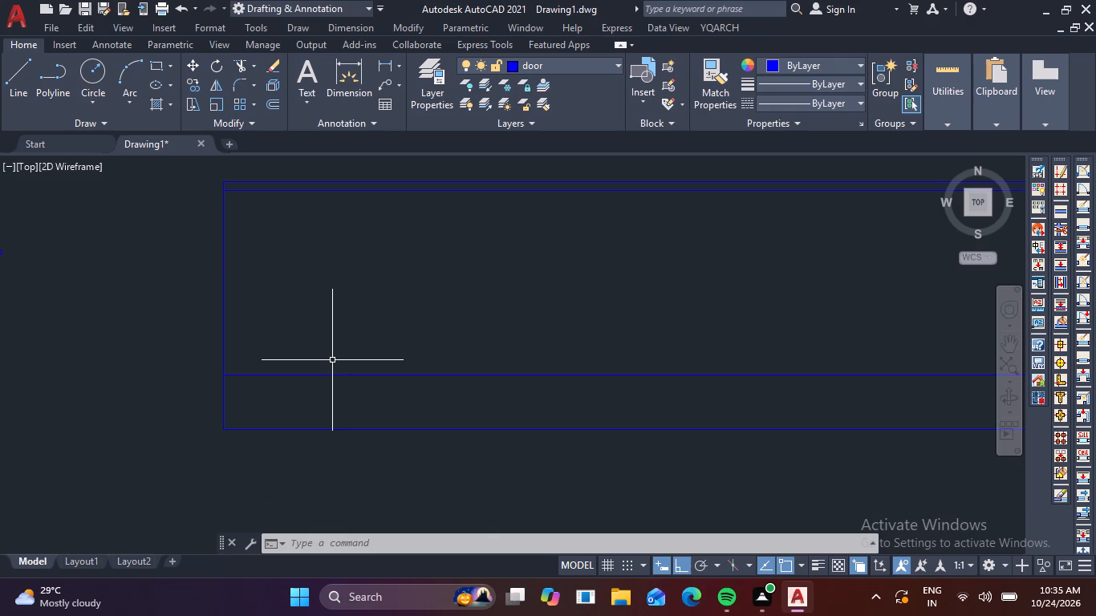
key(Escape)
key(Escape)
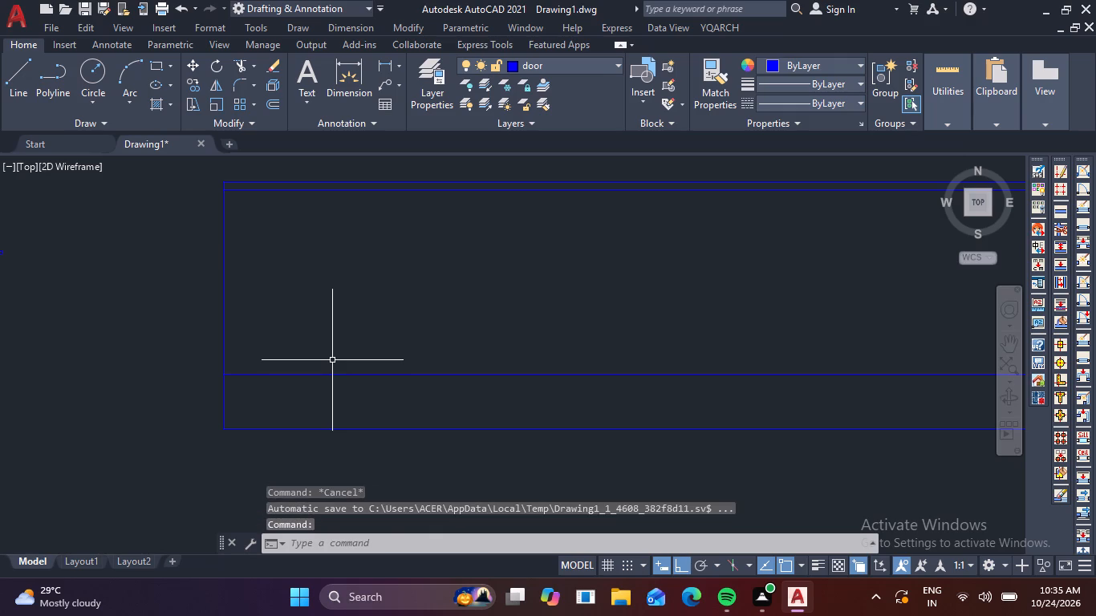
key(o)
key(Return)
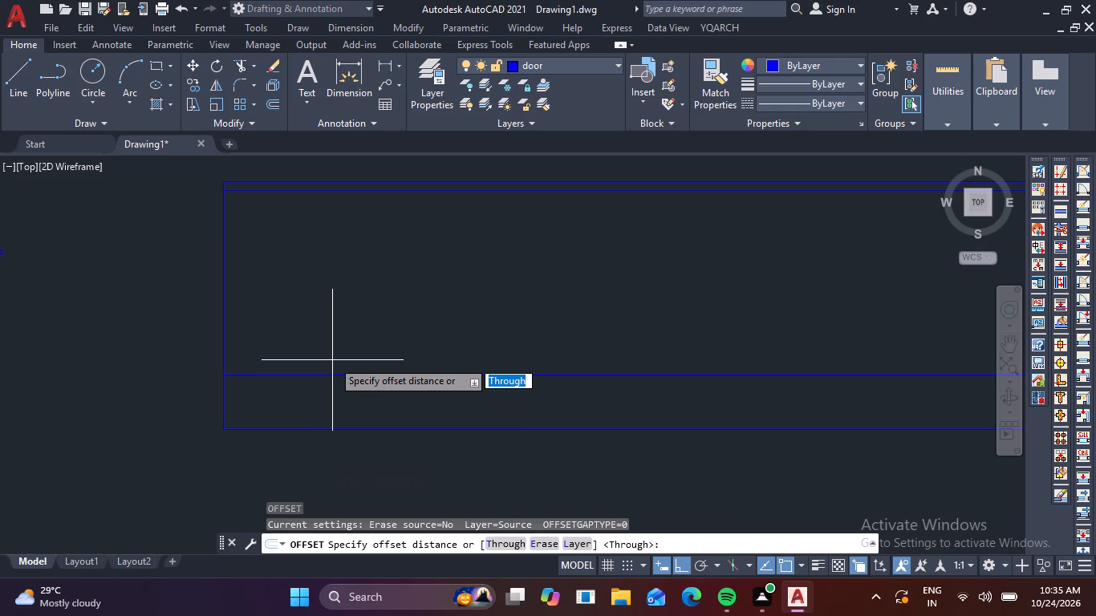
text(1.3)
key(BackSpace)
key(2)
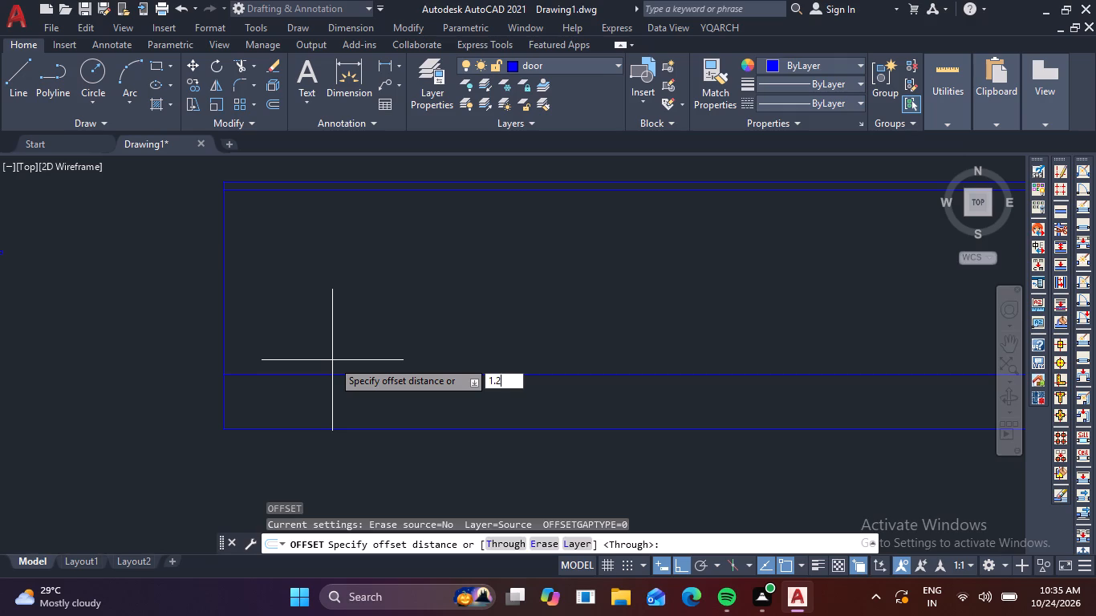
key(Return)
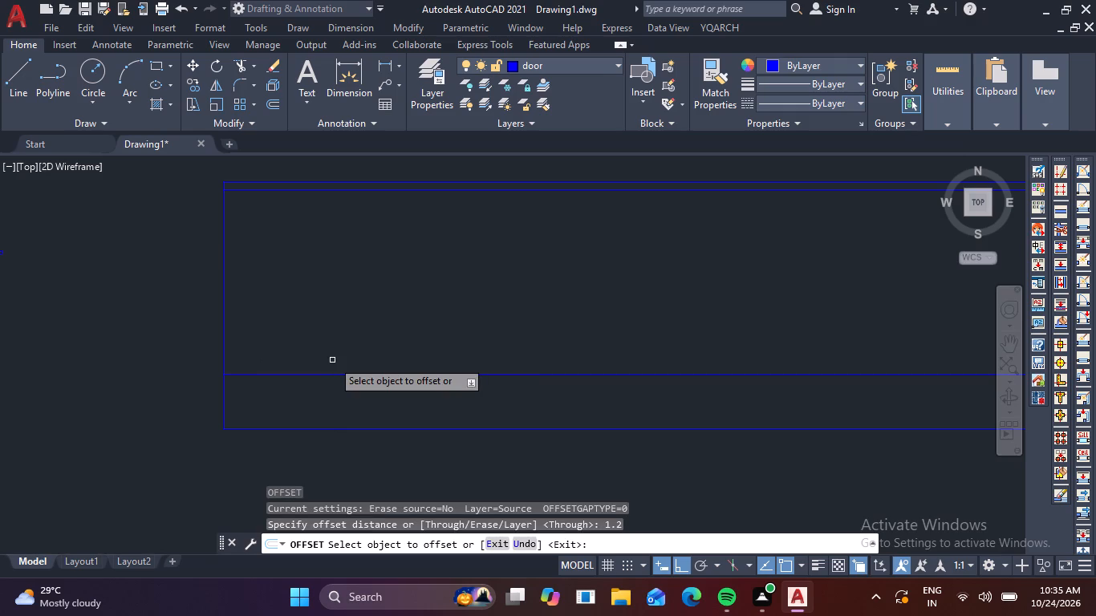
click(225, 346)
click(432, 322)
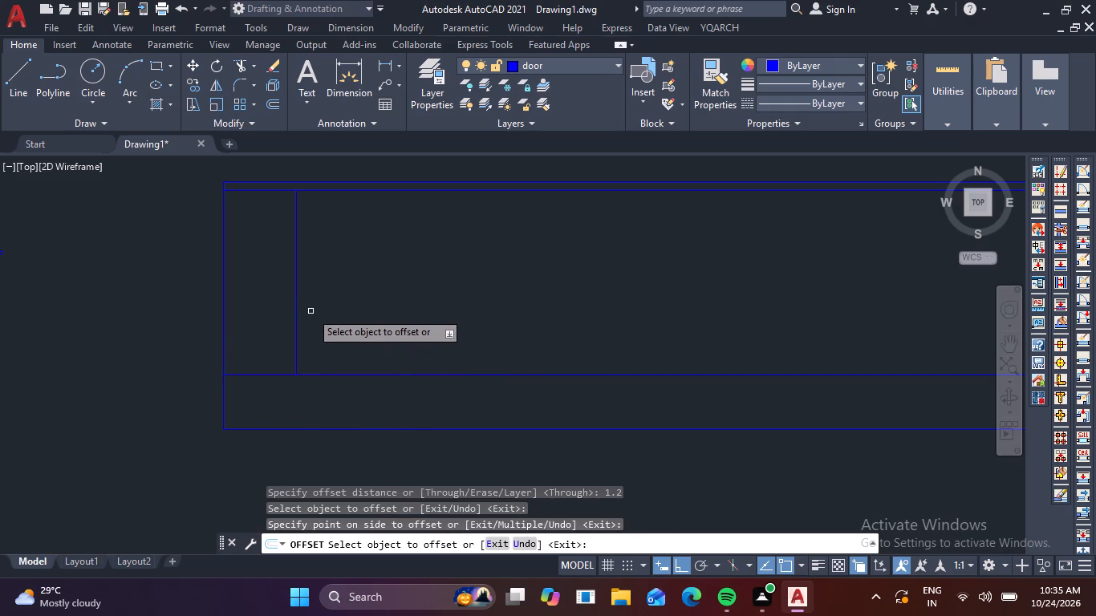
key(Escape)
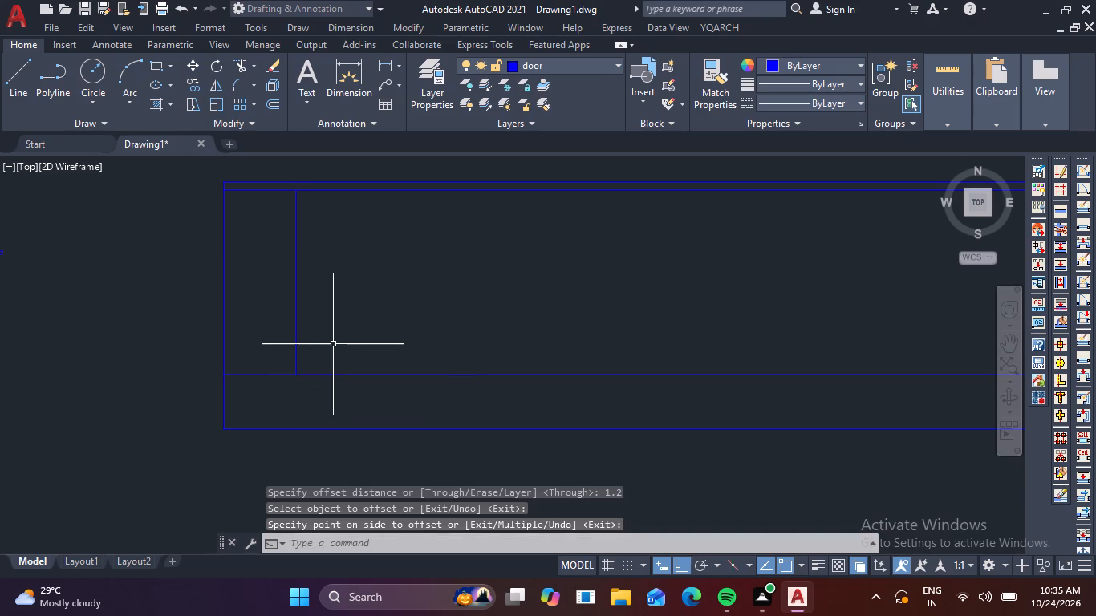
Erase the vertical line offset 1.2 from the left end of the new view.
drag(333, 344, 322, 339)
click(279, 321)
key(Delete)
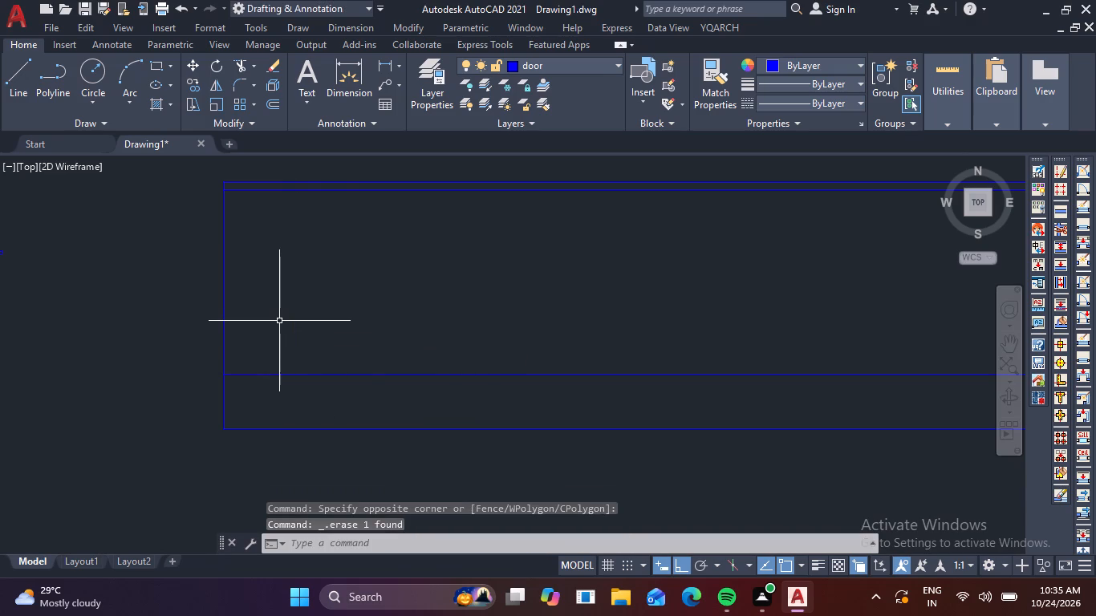
Offset the new view's left vertical line between plinth and slab 0.15 inward to form the wall thickness.
key(o)
key(Return)
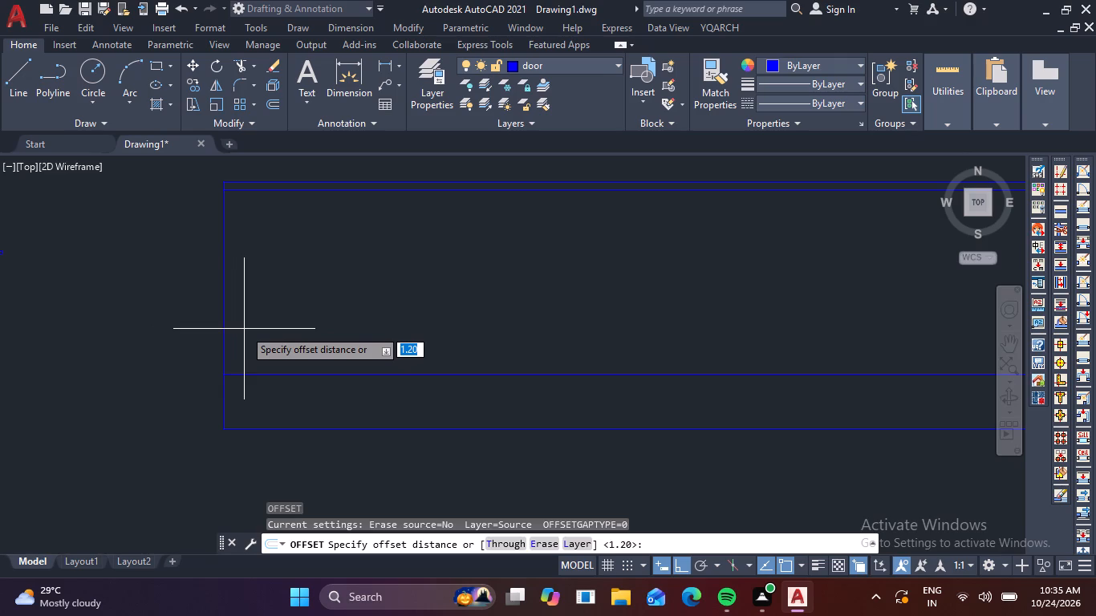
text(.1)
key(5)
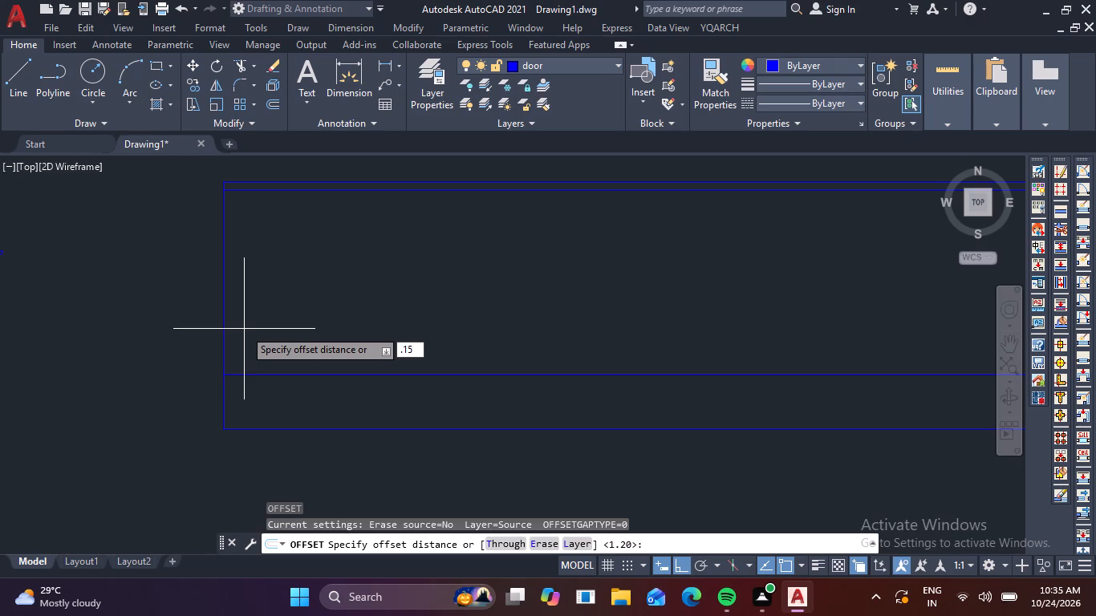
key(space)
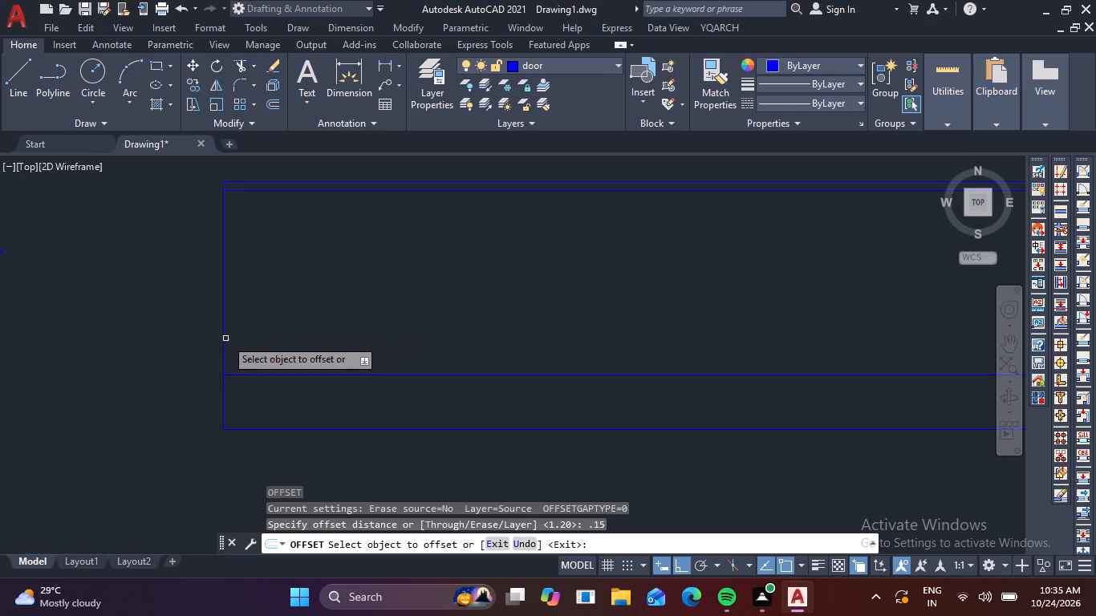
click(224, 338)
click(481, 310)
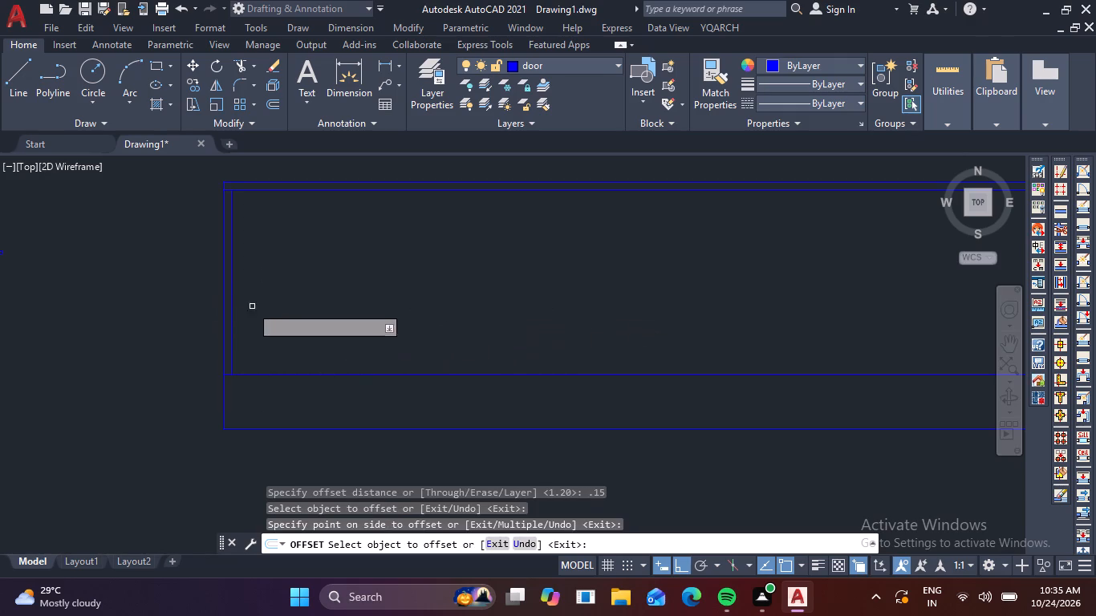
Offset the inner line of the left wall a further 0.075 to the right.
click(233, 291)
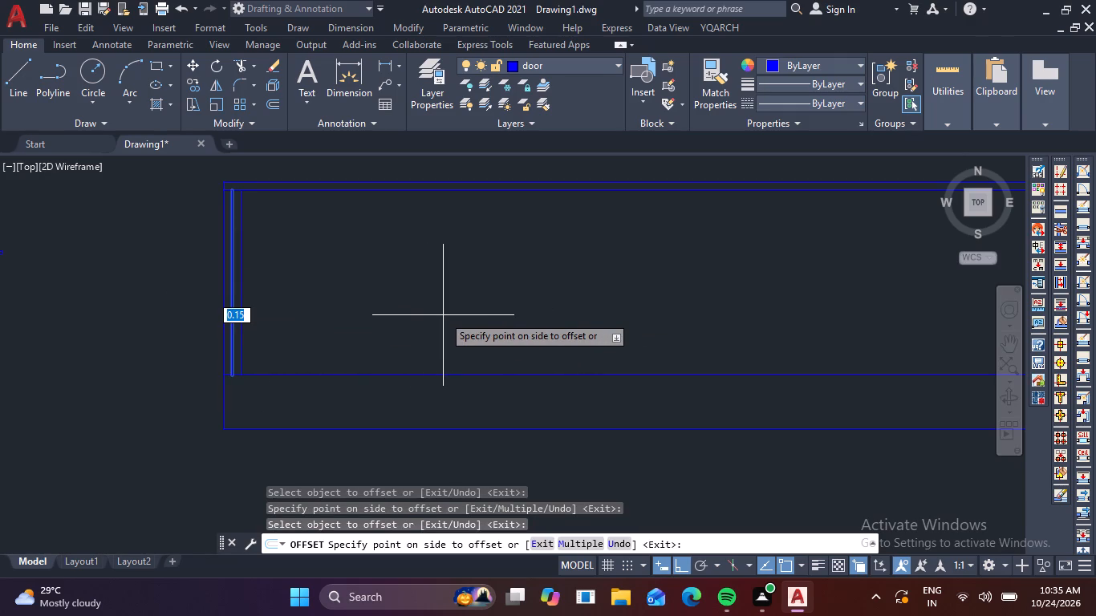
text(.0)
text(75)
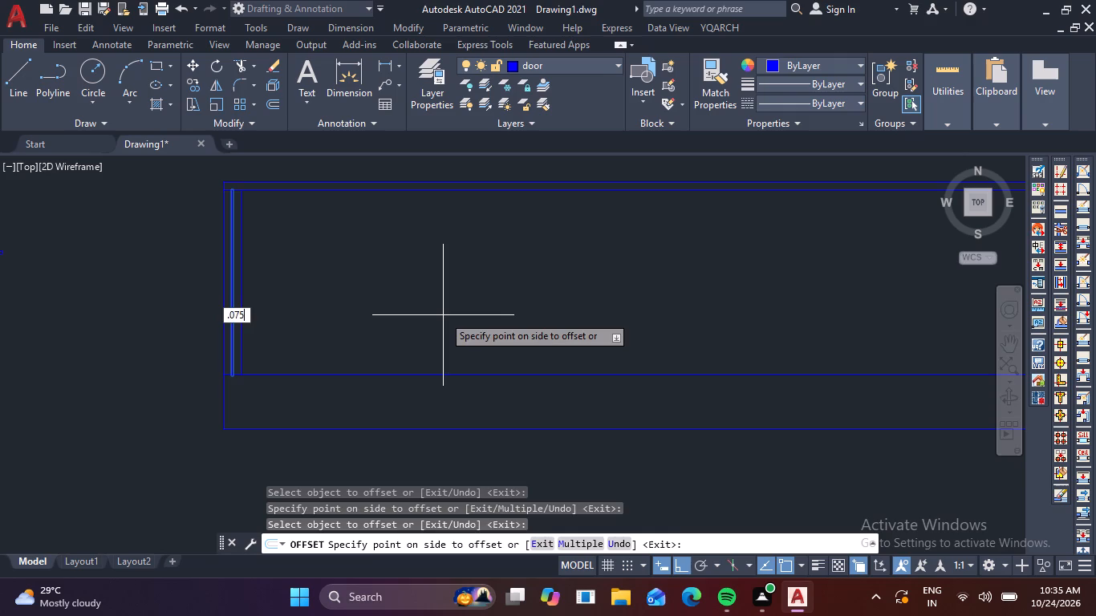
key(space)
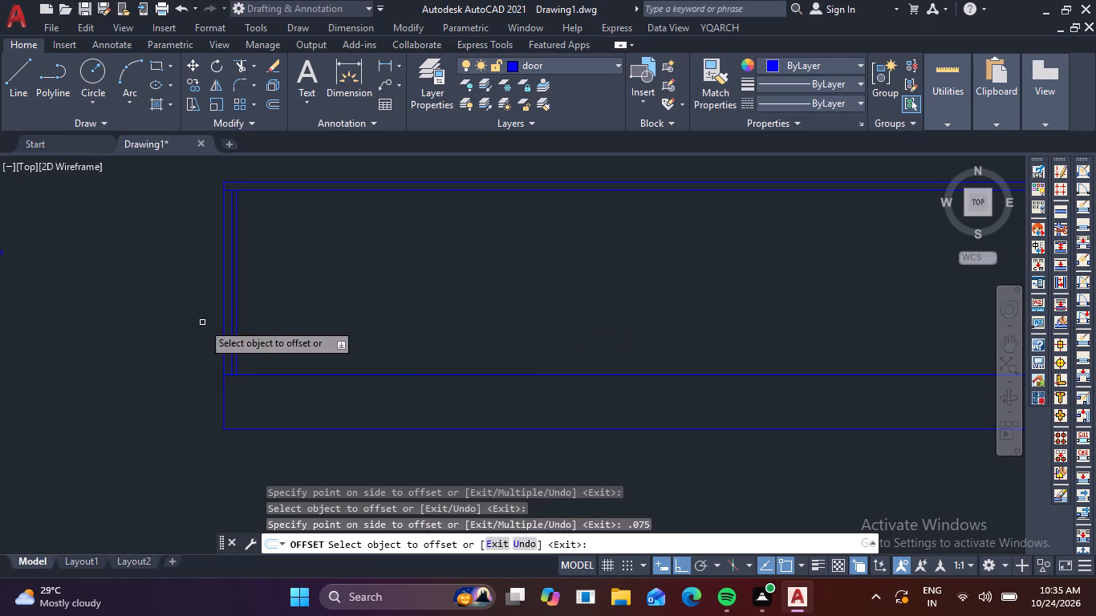
Offset the inner line of the left wall 1.2 to the right to mark the opening width.
click(233, 321)
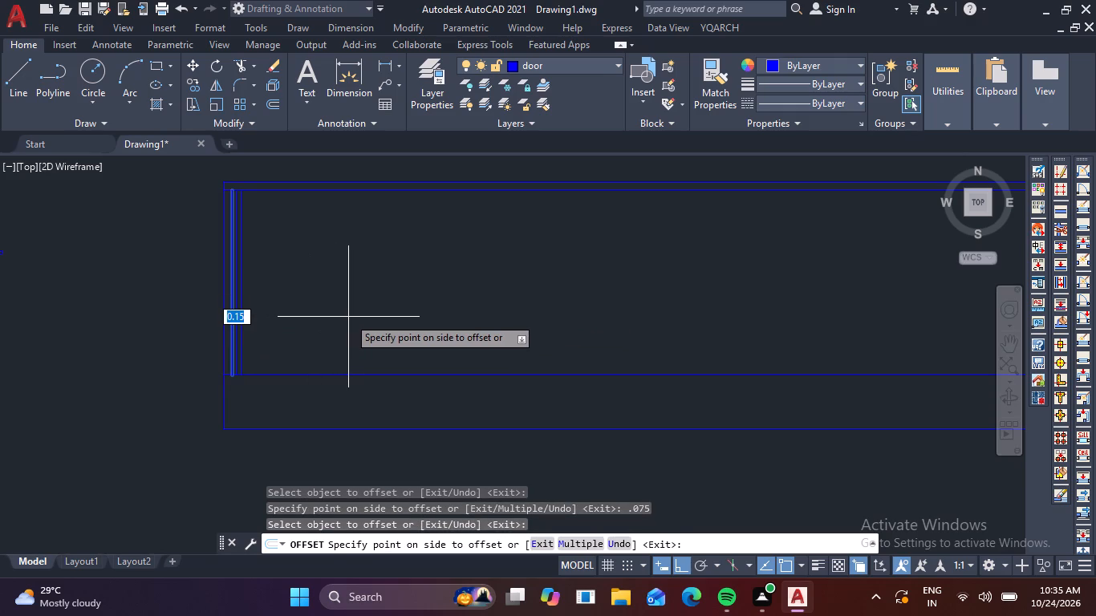
text(1.)
key(2)
key(Return)
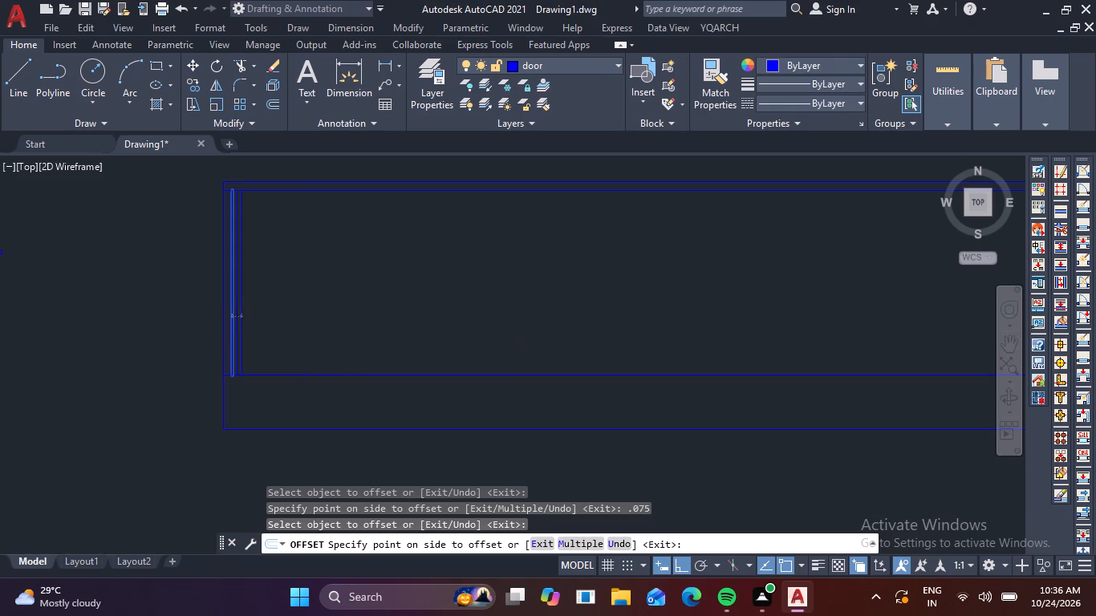
Offset the vertical line at the far side of the 1.2 opening by 0.075 to the right.
click(307, 336)
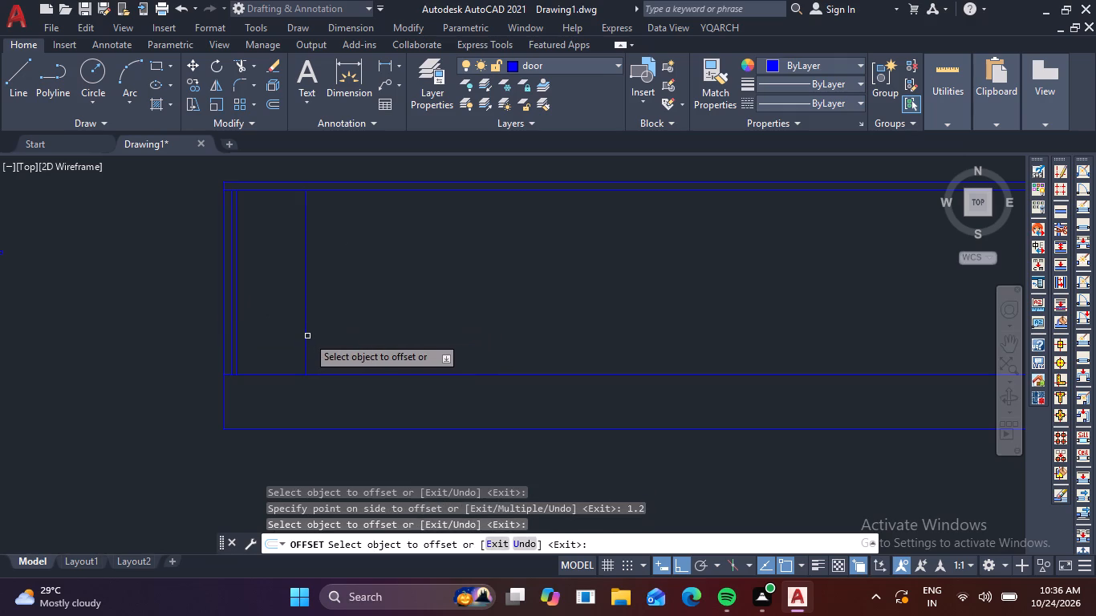
click(305, 336)
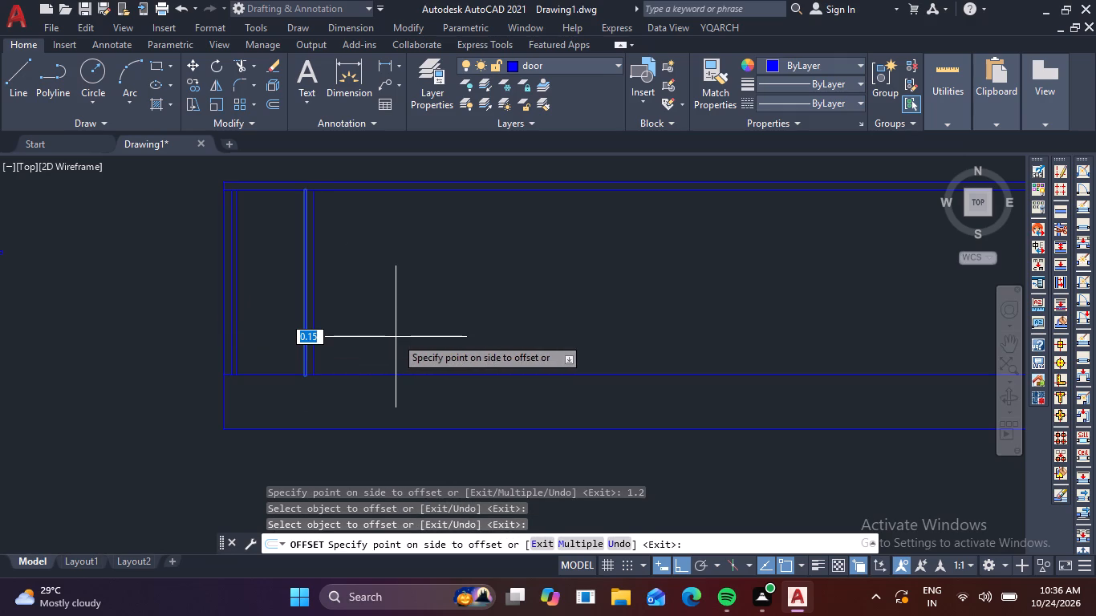
key(period)
text(075)
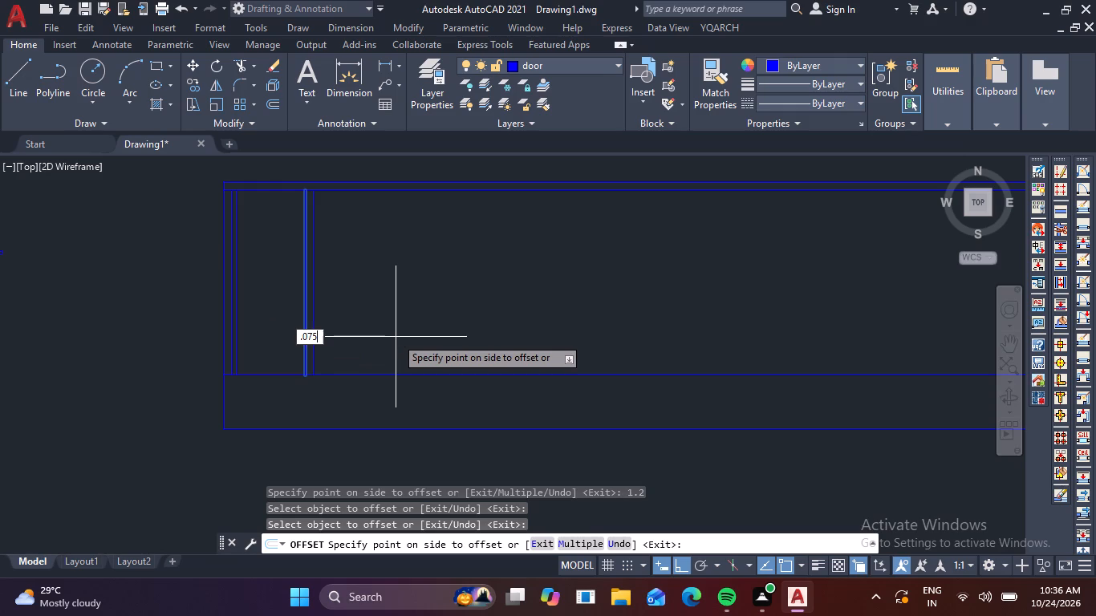
key(space)
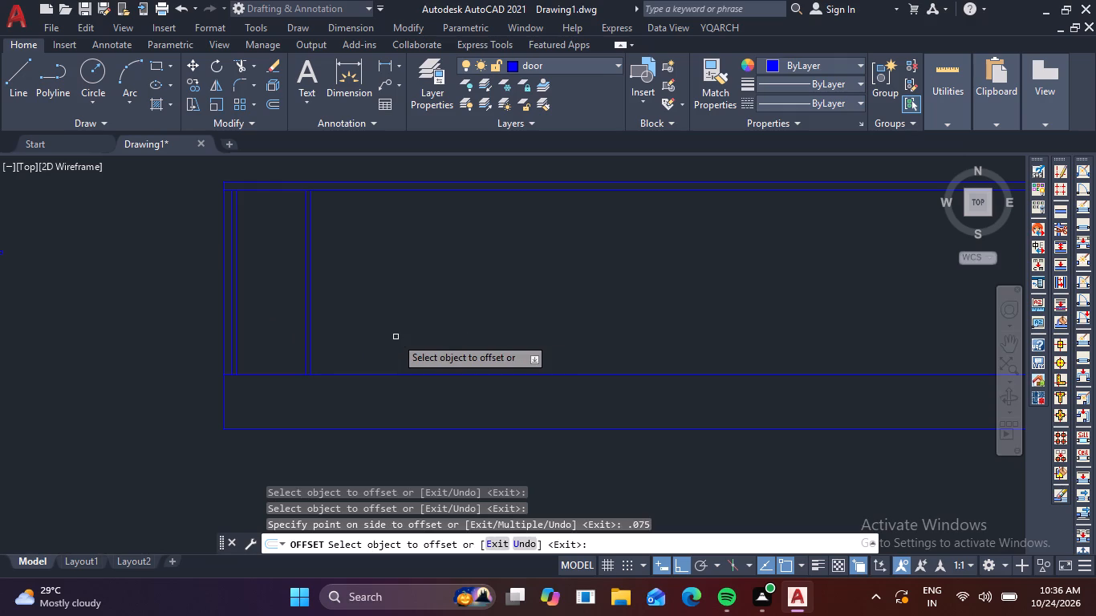
key(Escape)
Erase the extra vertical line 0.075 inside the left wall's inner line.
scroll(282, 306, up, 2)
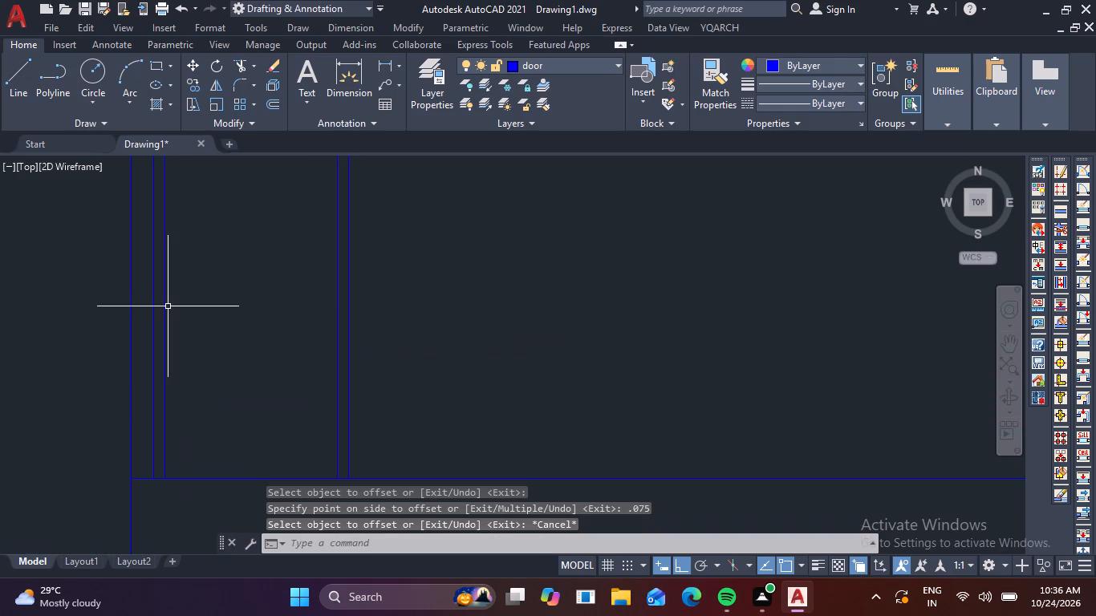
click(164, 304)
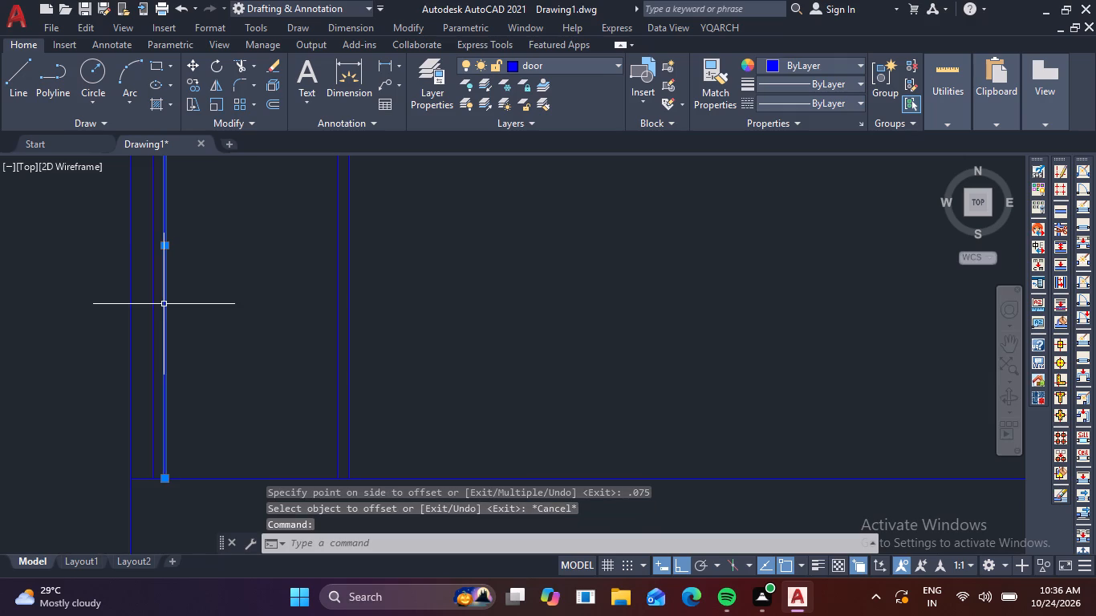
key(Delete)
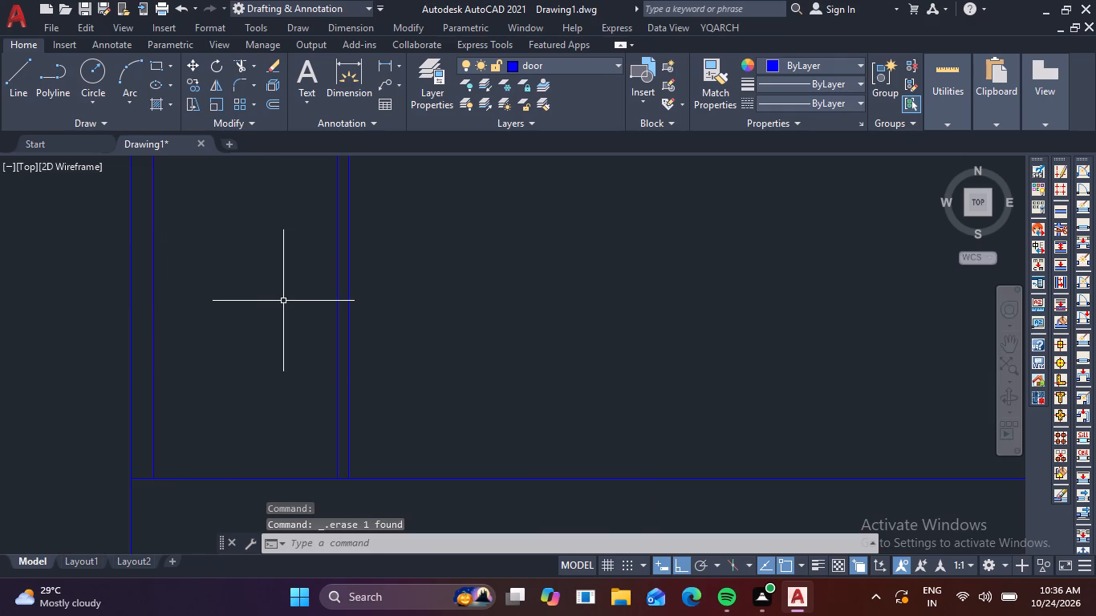
Add a vertical partition 2.7 to the right of the 1.2 opening's partition, offsetting its second line by 0.075.
key(o)
key(Return)
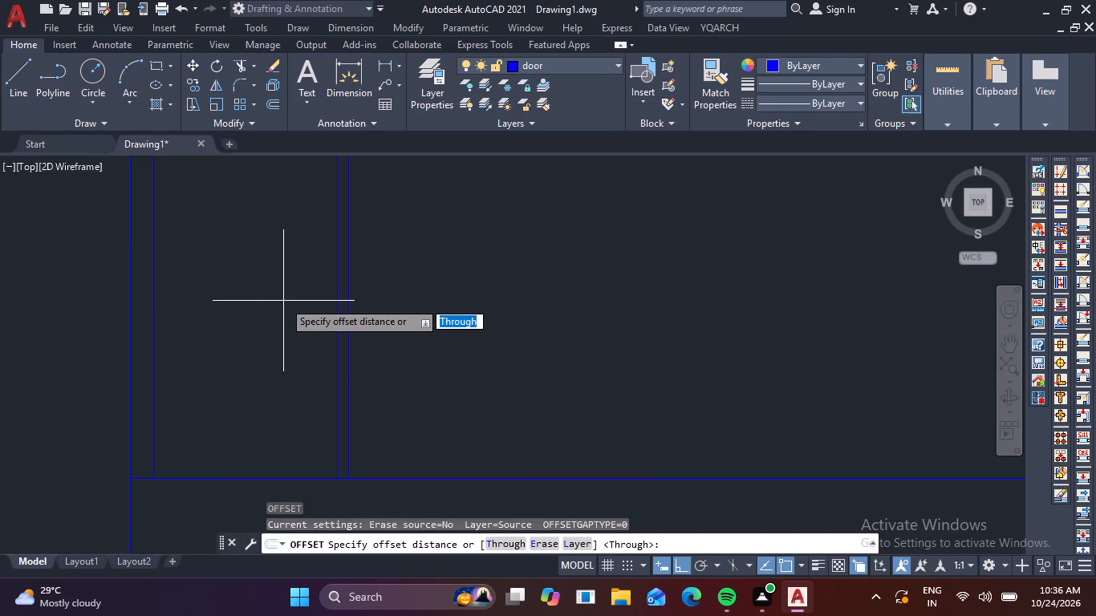
text(.075)
key(space)
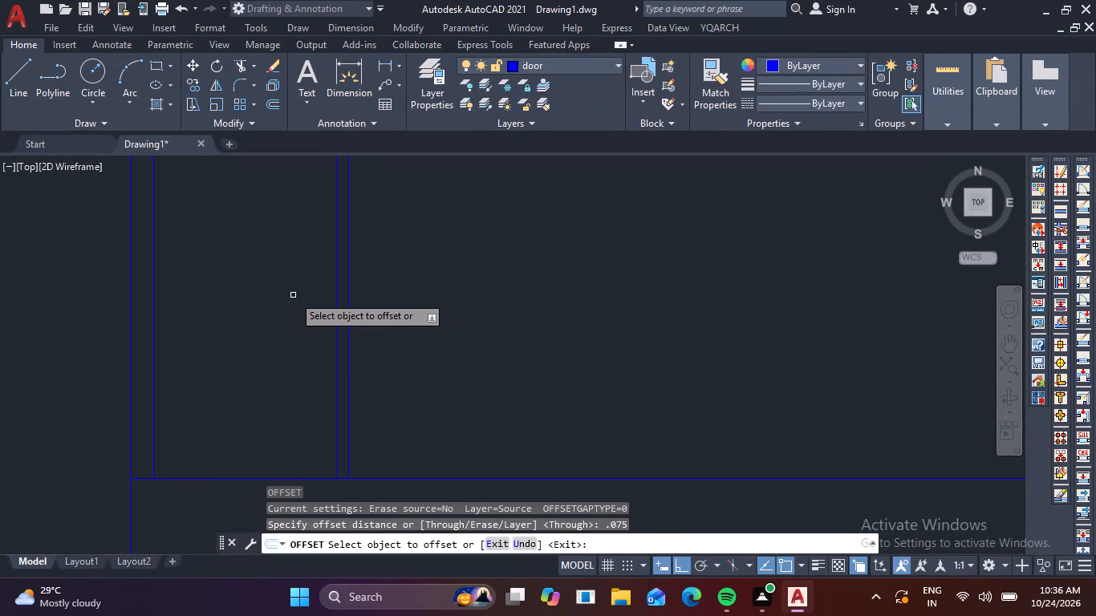
click(350, 298)
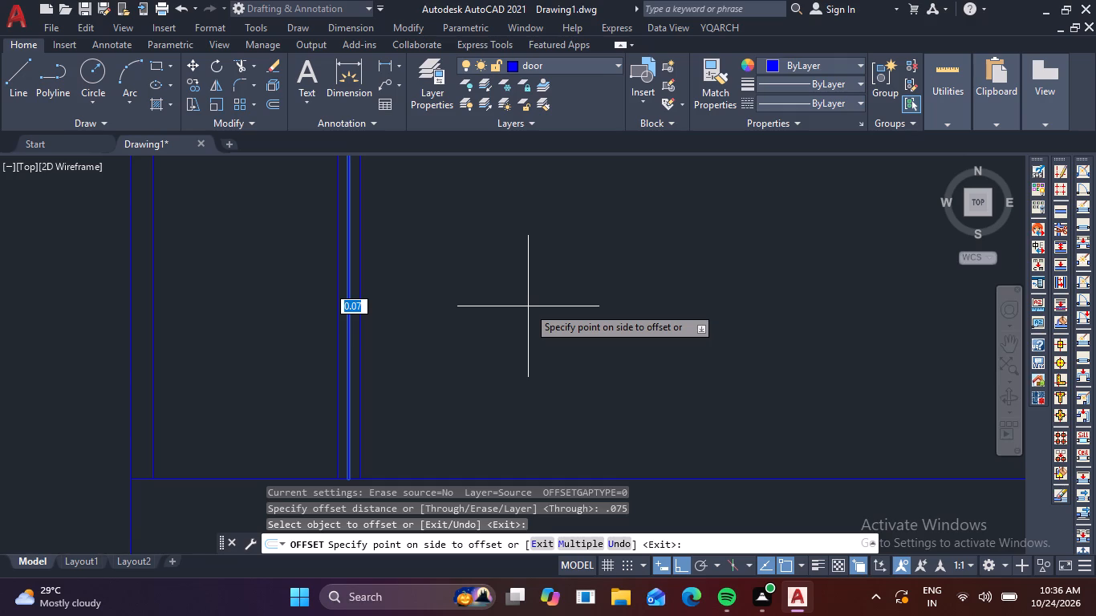
key(2)
text(.7)
key(Return)
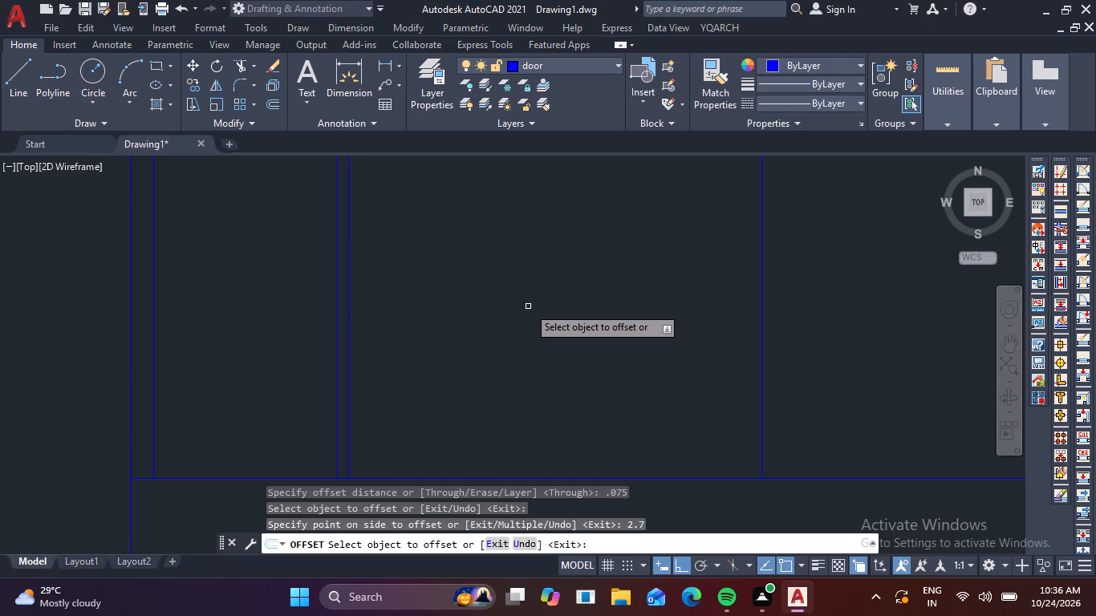
scroll(530, 309, down, 2)
middle_drag(525, 317, 352, 334)
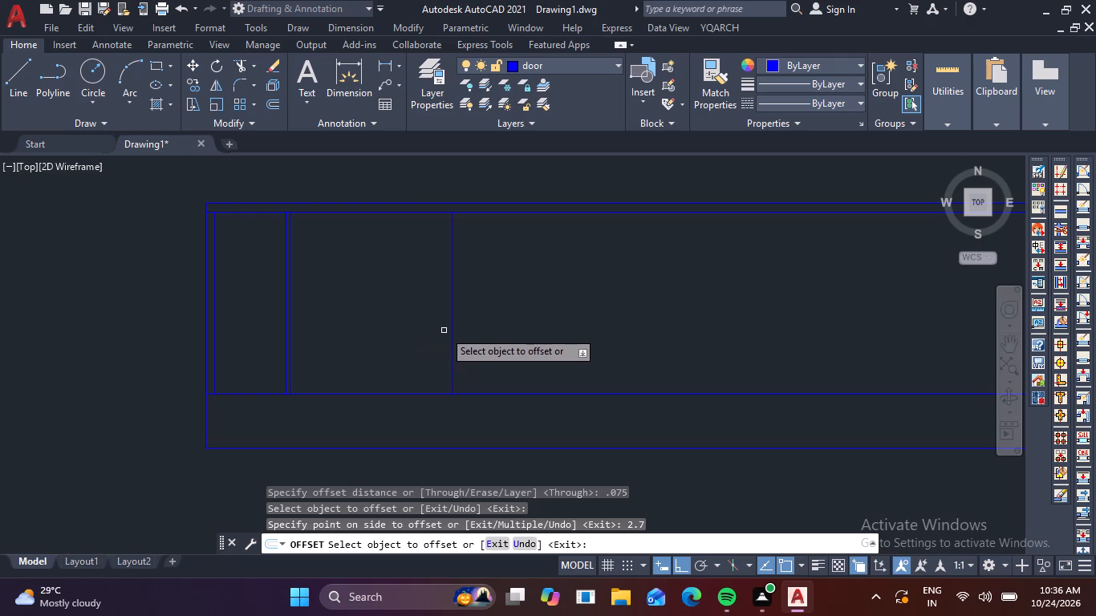
click(452, 331)
click(550, 327)
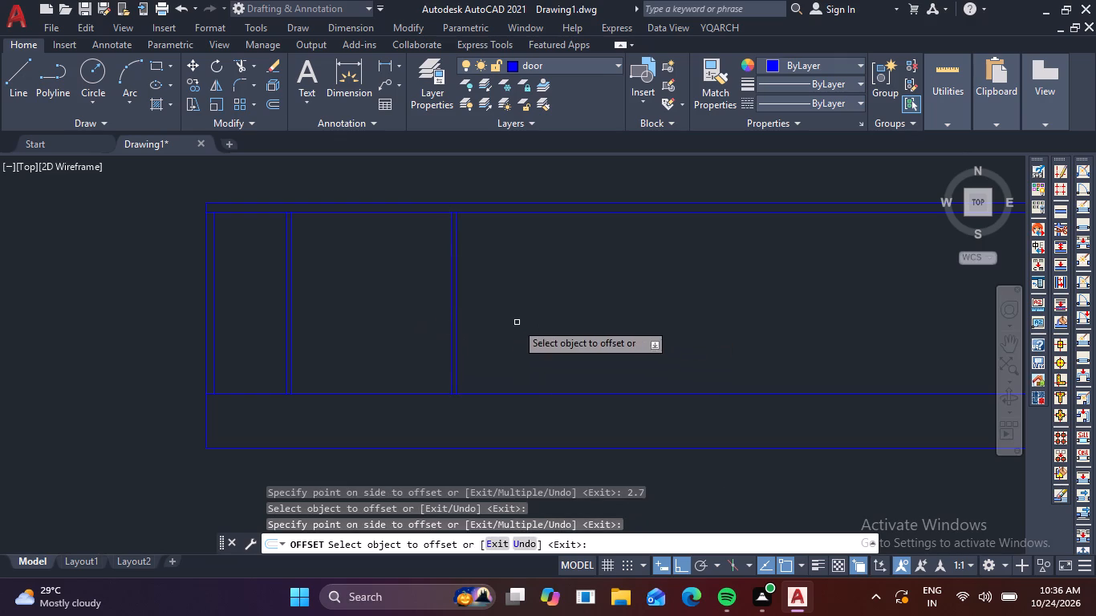
Add another partition by offsetting the last vertical line 2.57 to the right and doubling it at 0.075.
click(457, 326)
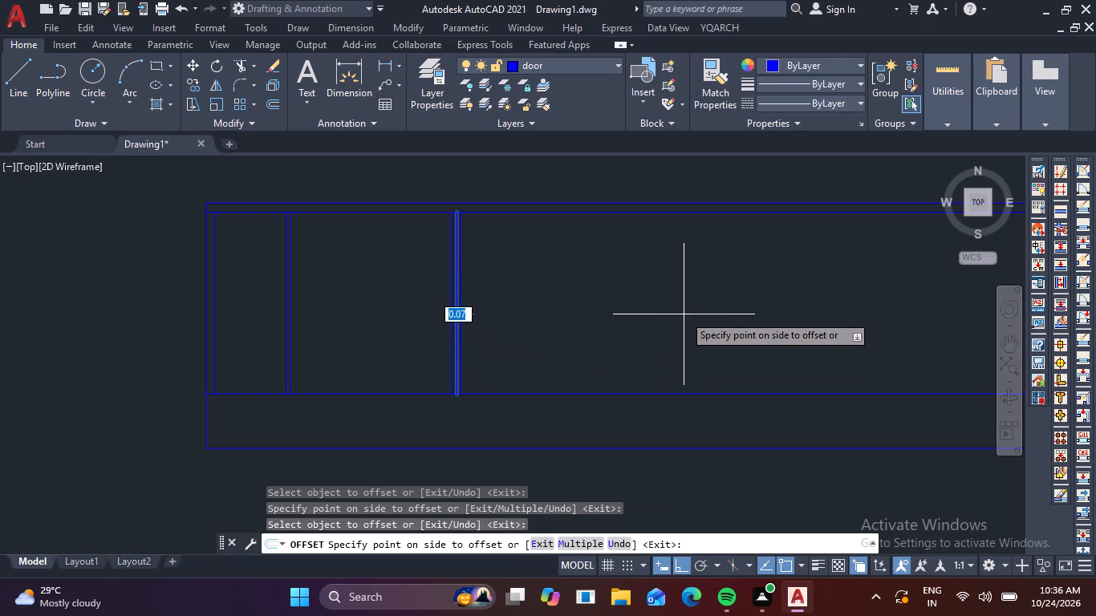
key(2)
key(period)
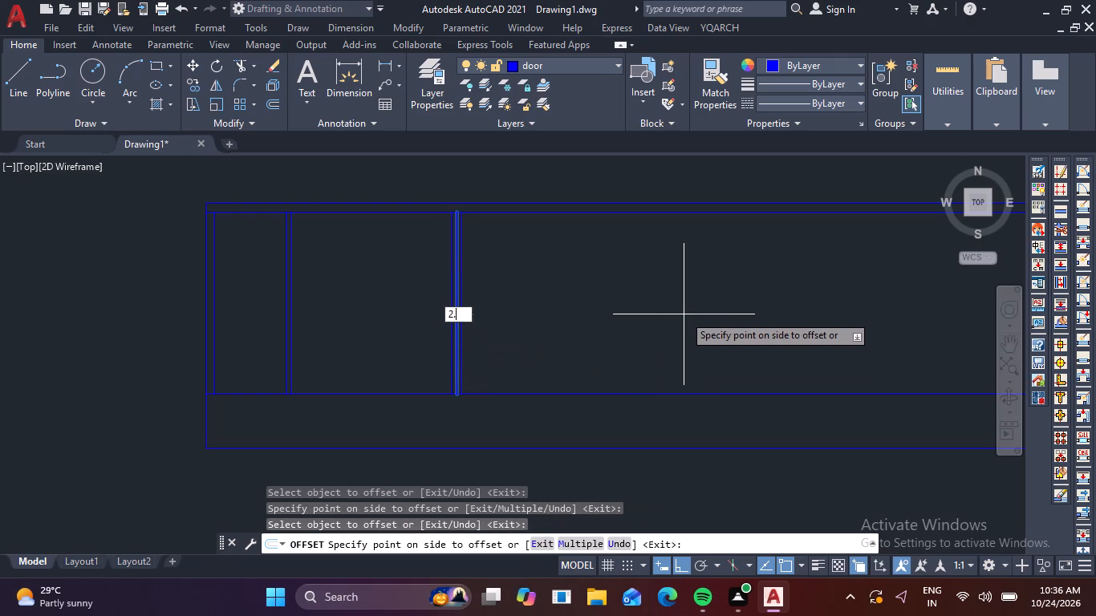
text(57)
key(Return)
click(608, 323)
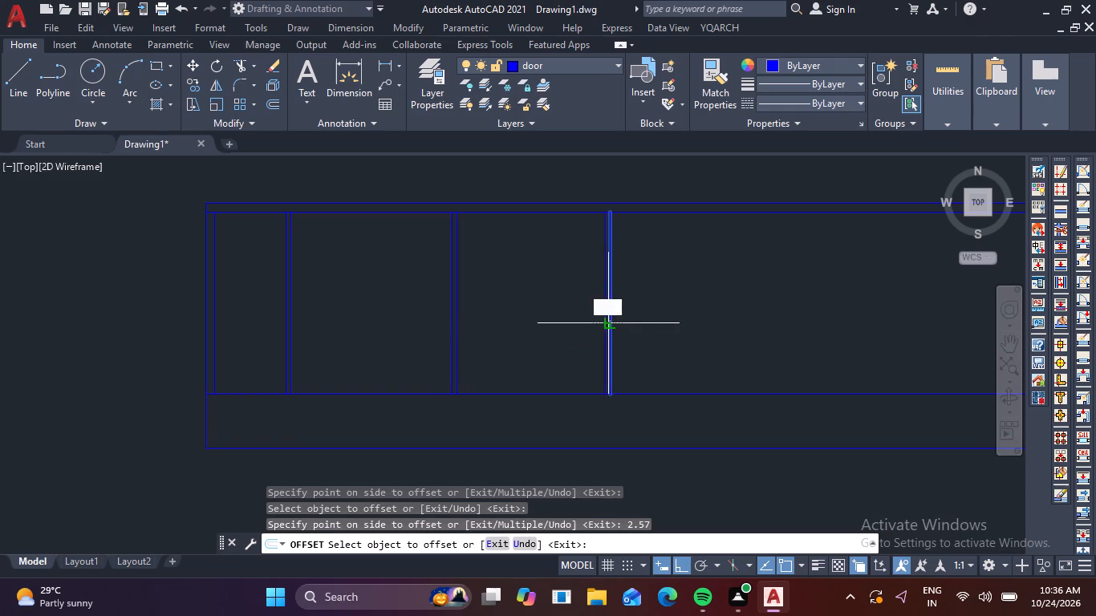
drag(647, 319, 662, 316)
Offset the newest partition's outer line 3.05 to the right and double the resulting line at 0.075.
click(613, 316)
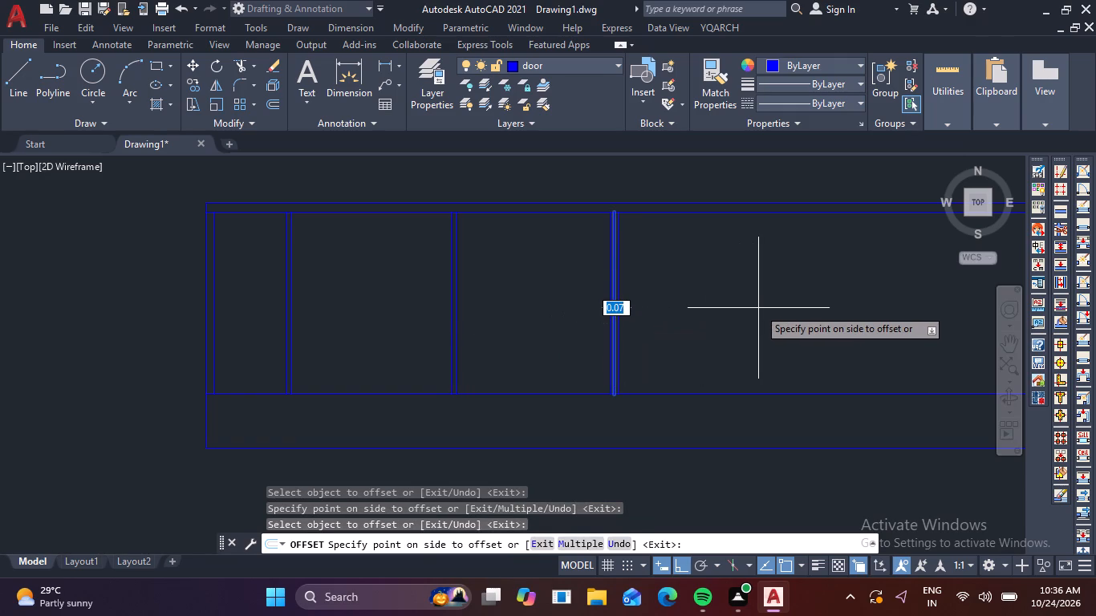
key(3)
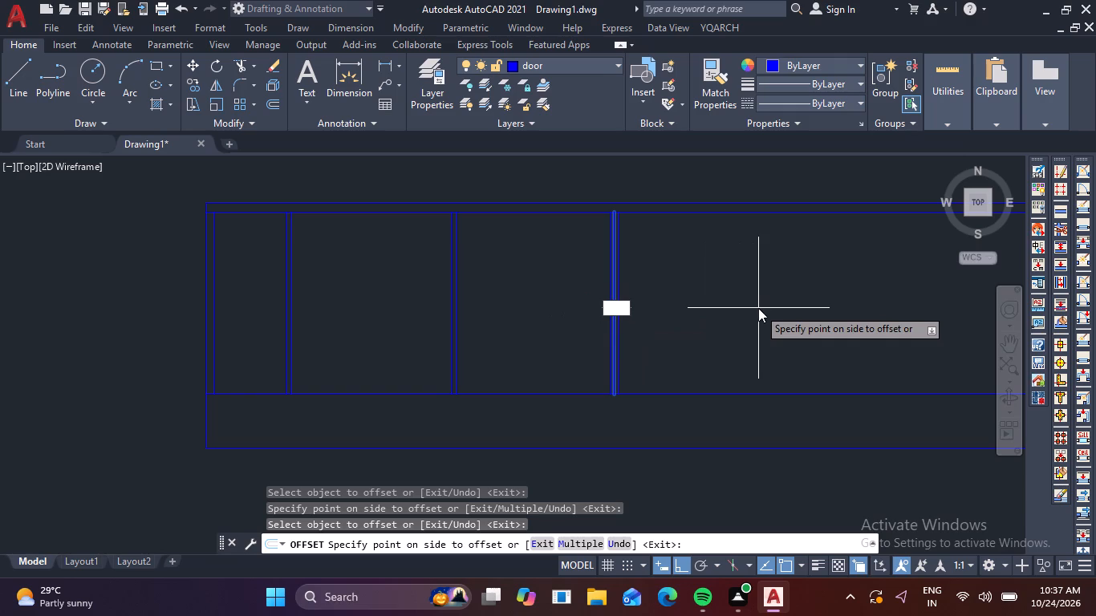
text(.05)
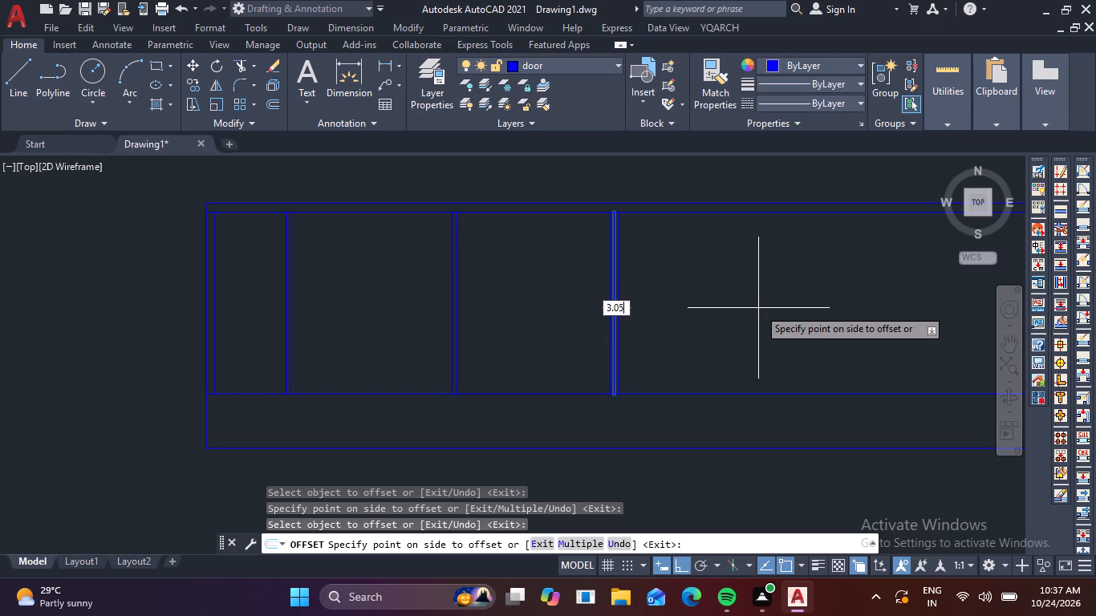
key(Return)
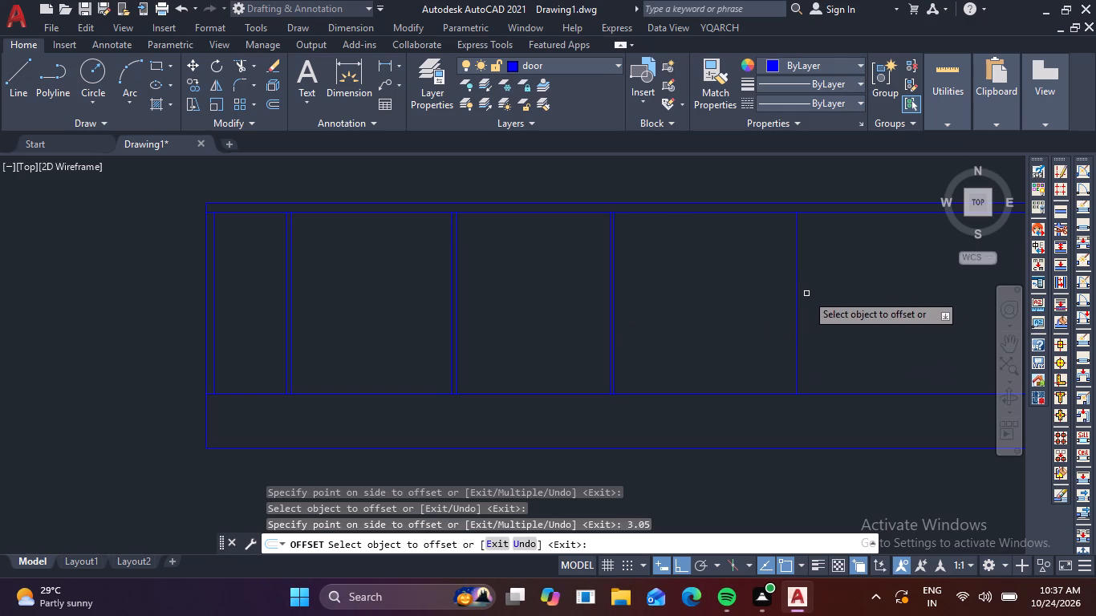
click(796, 302)
click(842, 302)
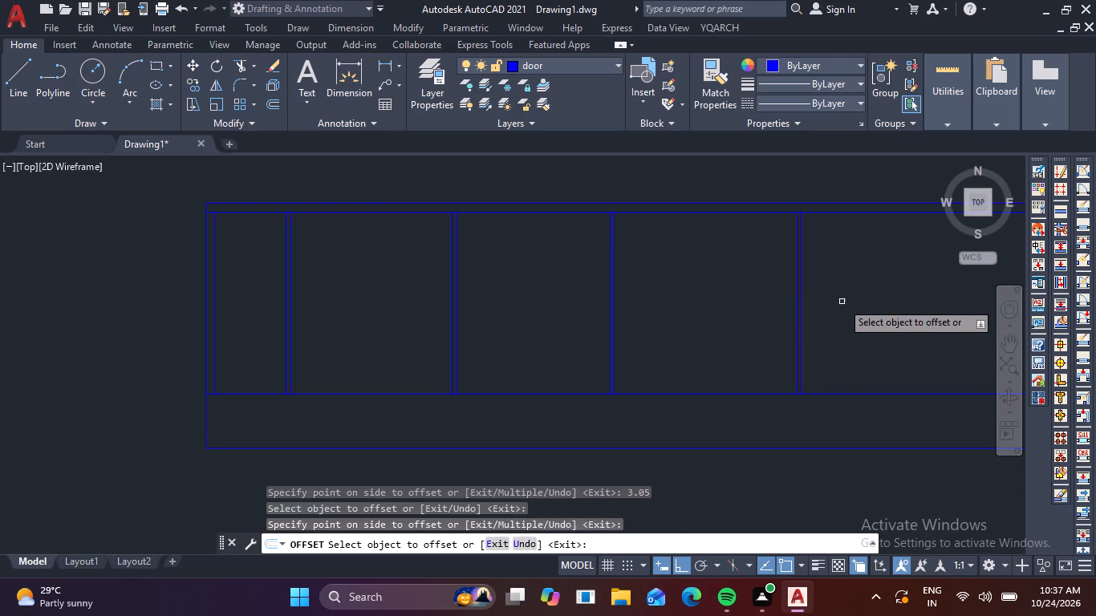
Offset the last partition's outer line 2.1 to the right and form the end wall with a 0.15 offset.
middle_drag(827, 295, 644, 332)
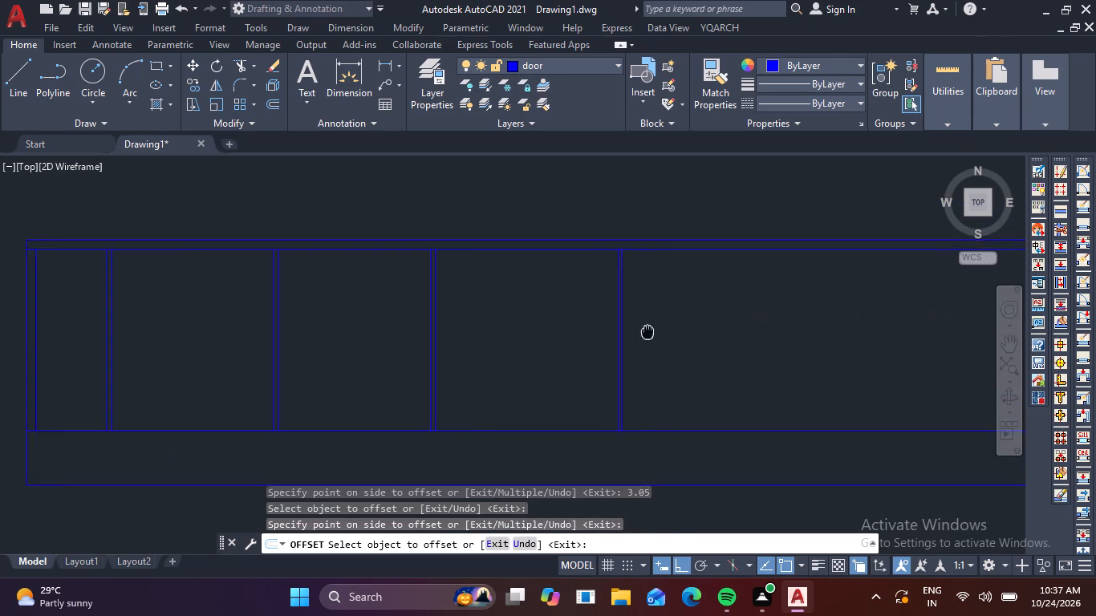
middle_drag(644, 332, 600, 342)
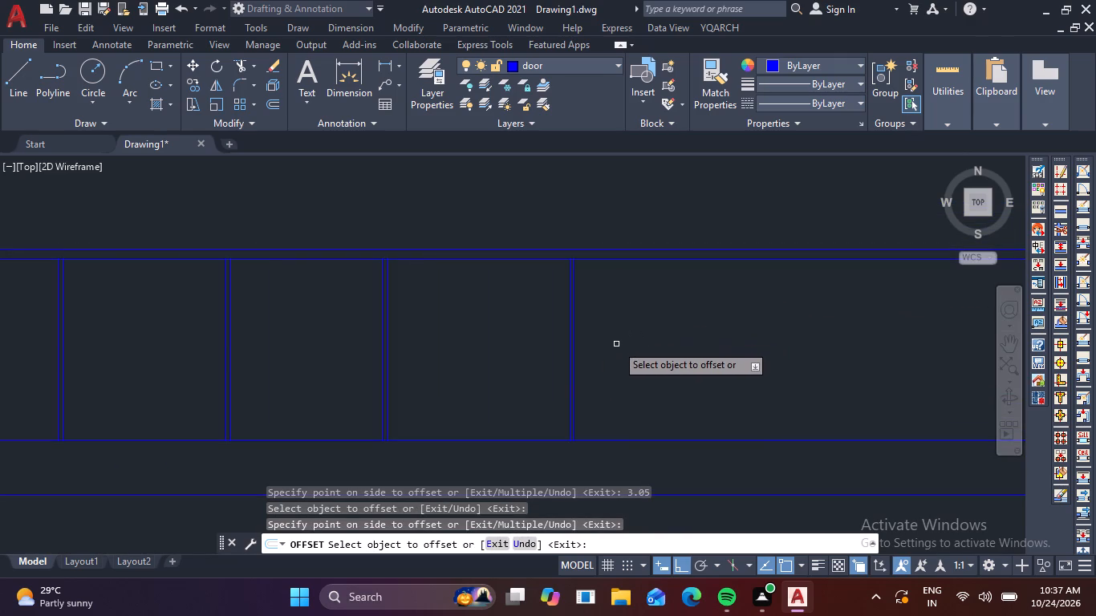
click(573, 352)
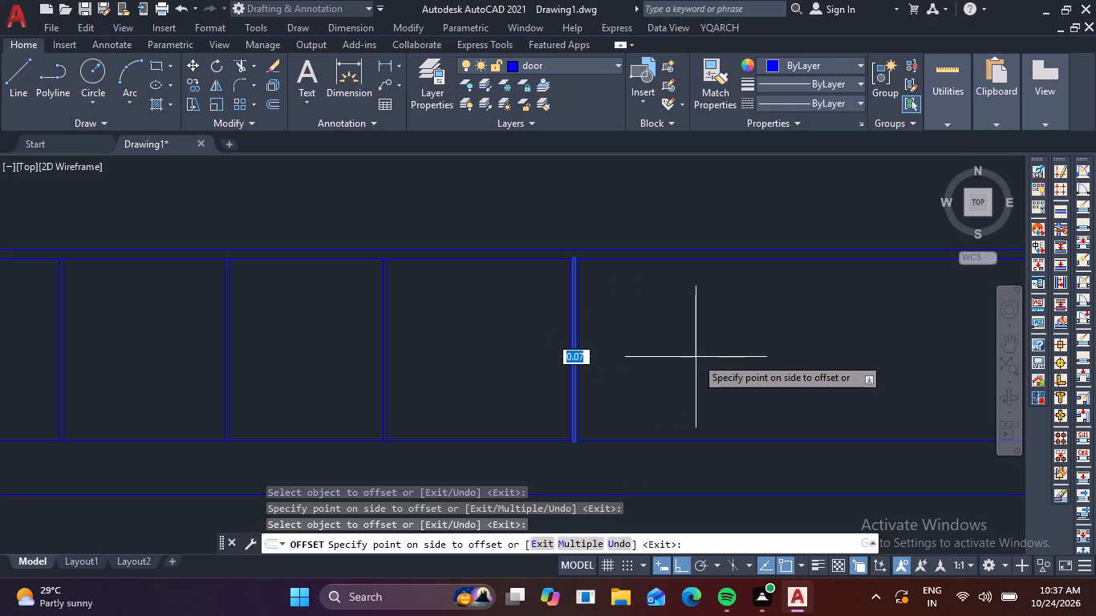
key(2)
key(period)
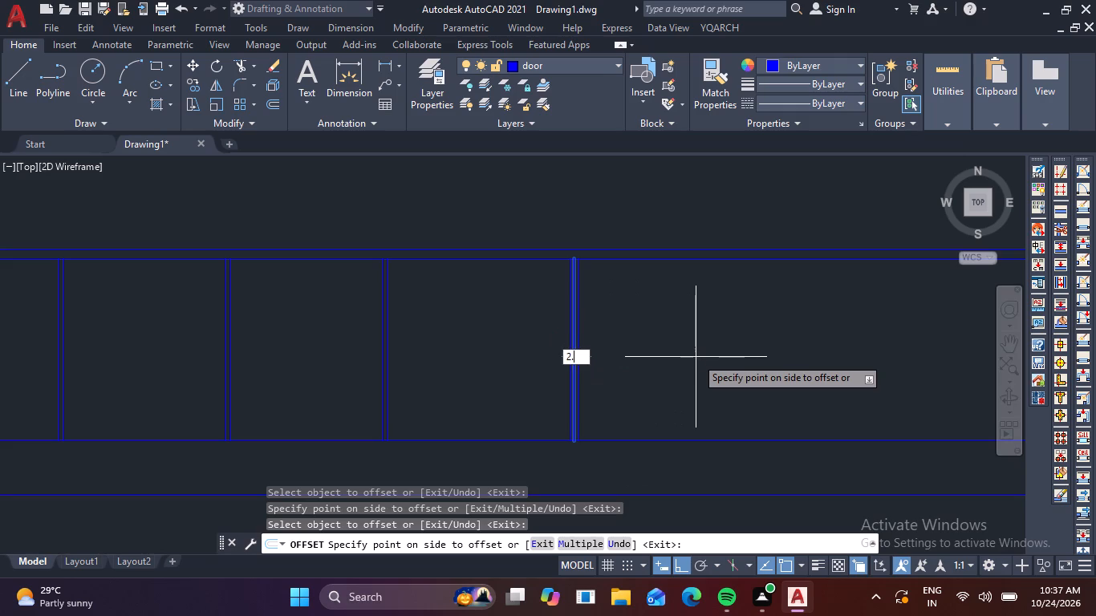
key(1)
key(Return)
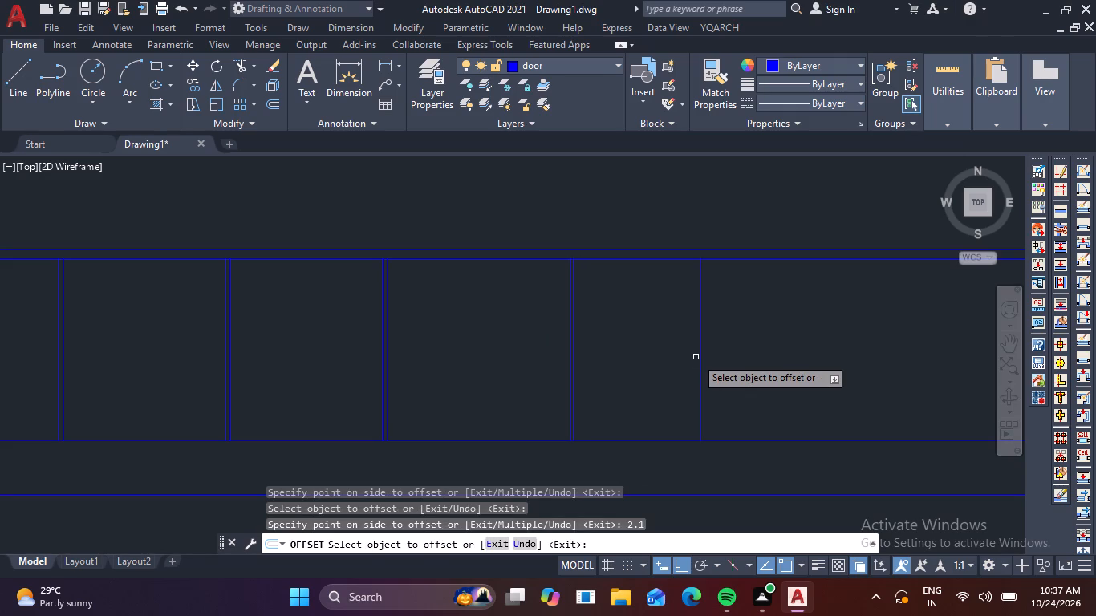
click(698, 359)
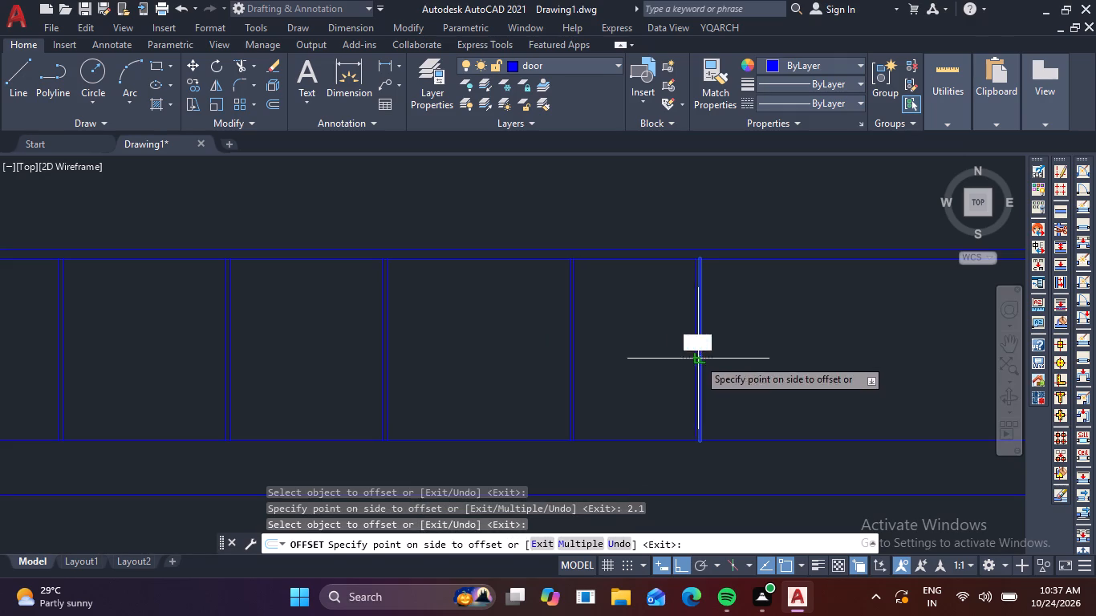
text(.15)
key(Return)
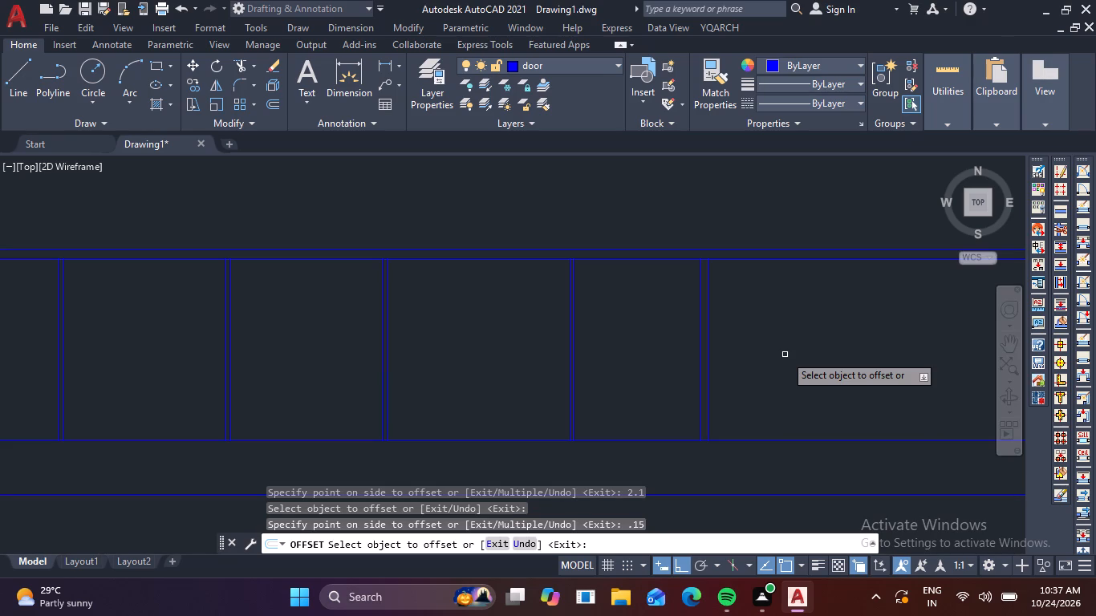
key(Escape)
Draw a vertical line from the foot of the end wall's outer line down to the base line, closing the plinth.
scroll(805, 361, down, 2)
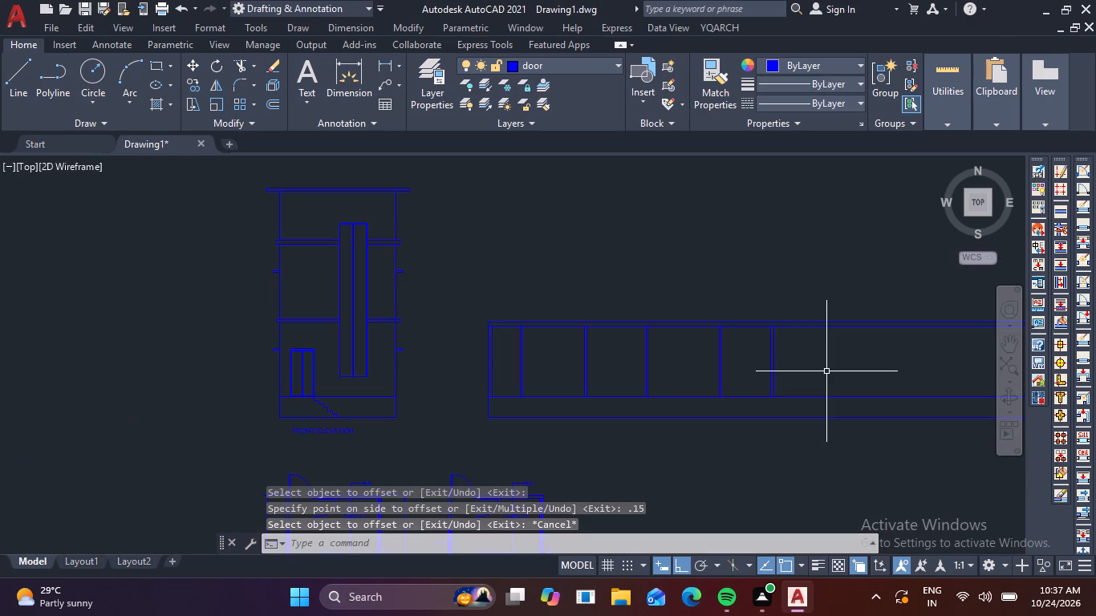
middle_drag(828, 371, 650, 371)
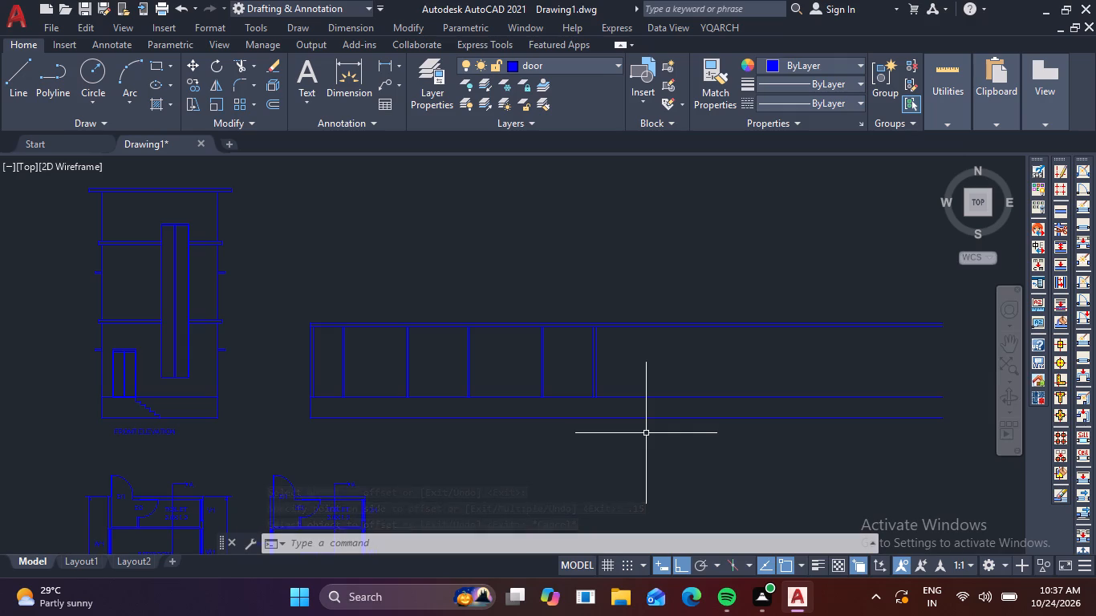
text(L)
key(space)
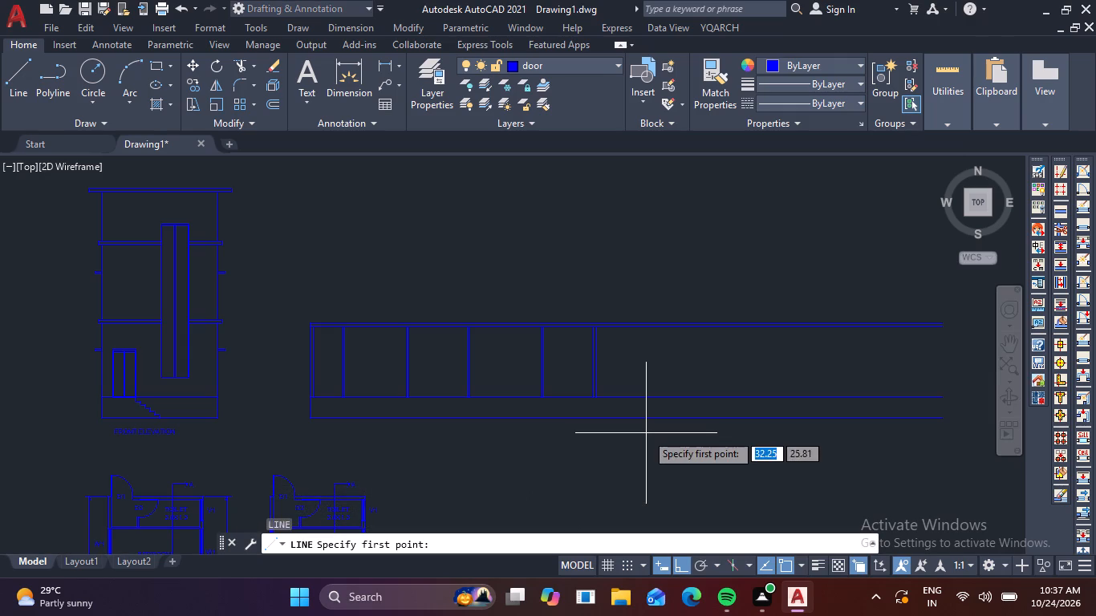
scroll(611, 395, up, 4)
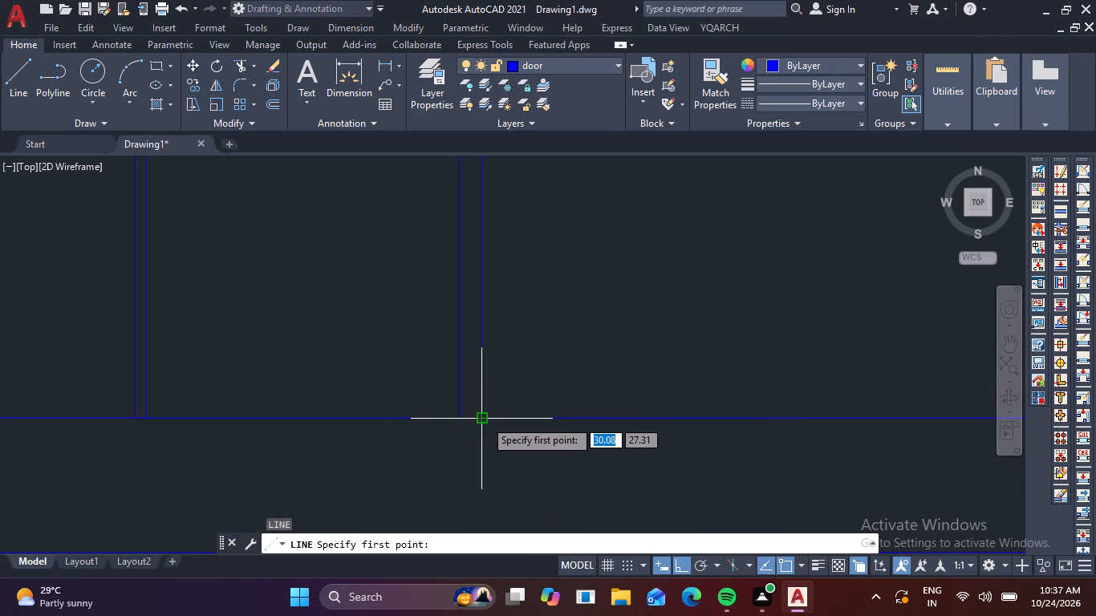
click(485, 419)
scroll(493, 506, down, 2)
middle_drag(493, 506, 501, 399)
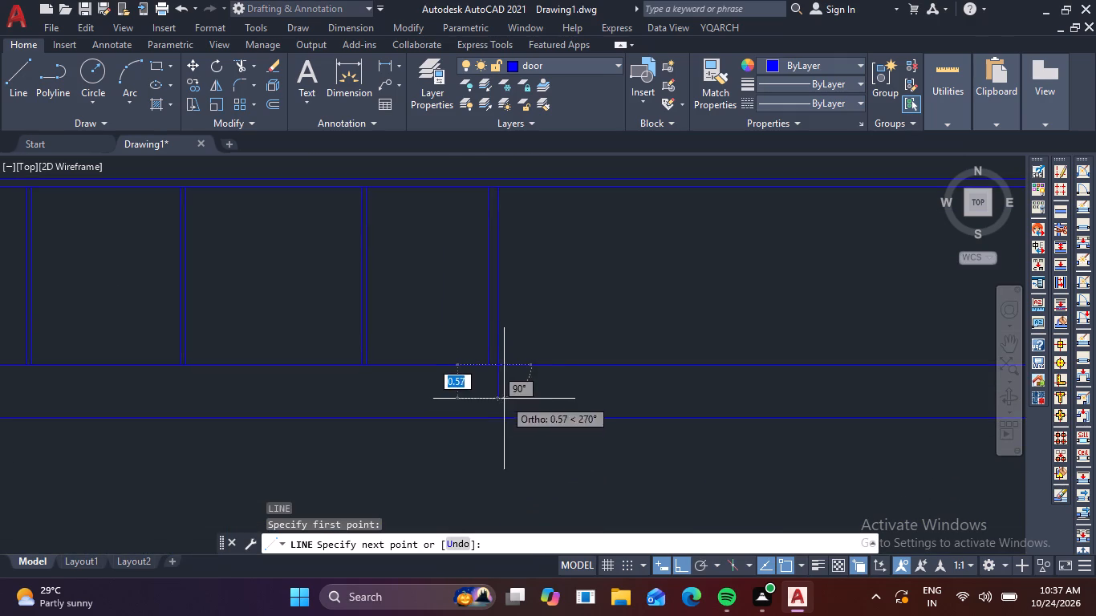
scroll(495, 414, up, 2)
click(489, 424)
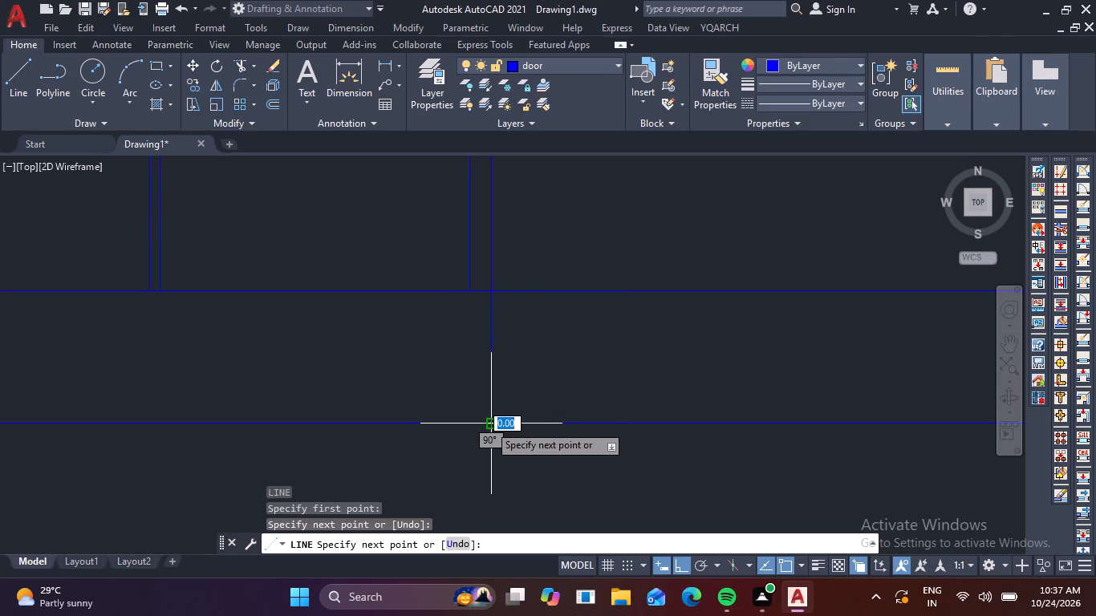
key(space)
Draw a vertical line from the top of the end wall's outer line up to the slab's top line.
scroll(489, 424, down, 2)
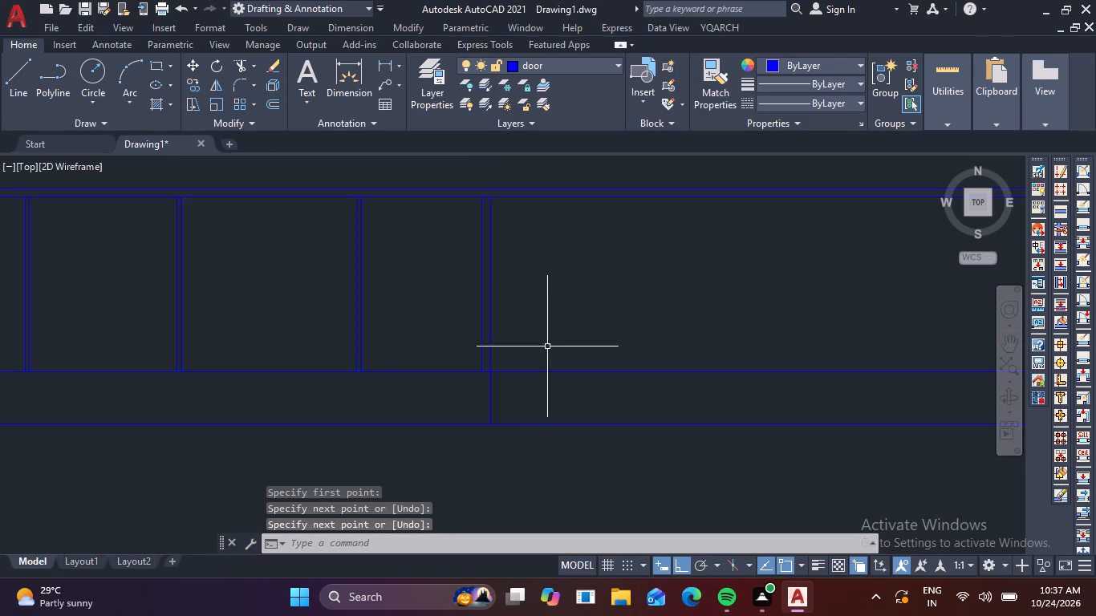
middle_drag(558, 370, 550, 407)
middle_drag(576, 335, 562, 433)
scroll(465, 339, up, 1)
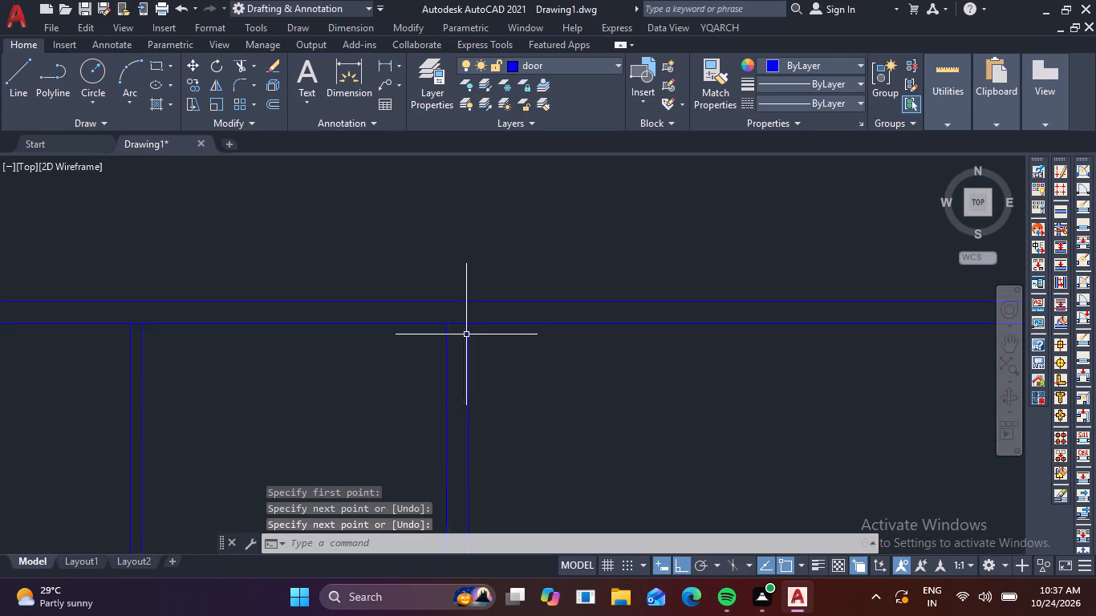
scroll(467, 334, up, 2)
key(space)
click(469, 322)
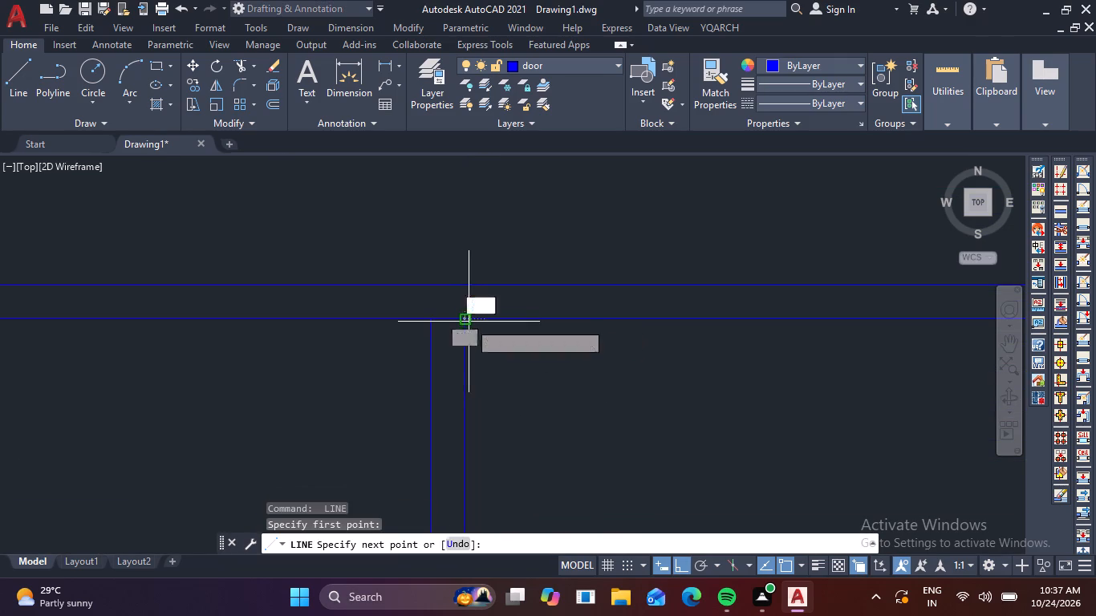
click(468, 285)
key(space)
Trim the two slab lines and the two plinth lines extending beyond the right end wall.
scroll(472, 289, down, 4)
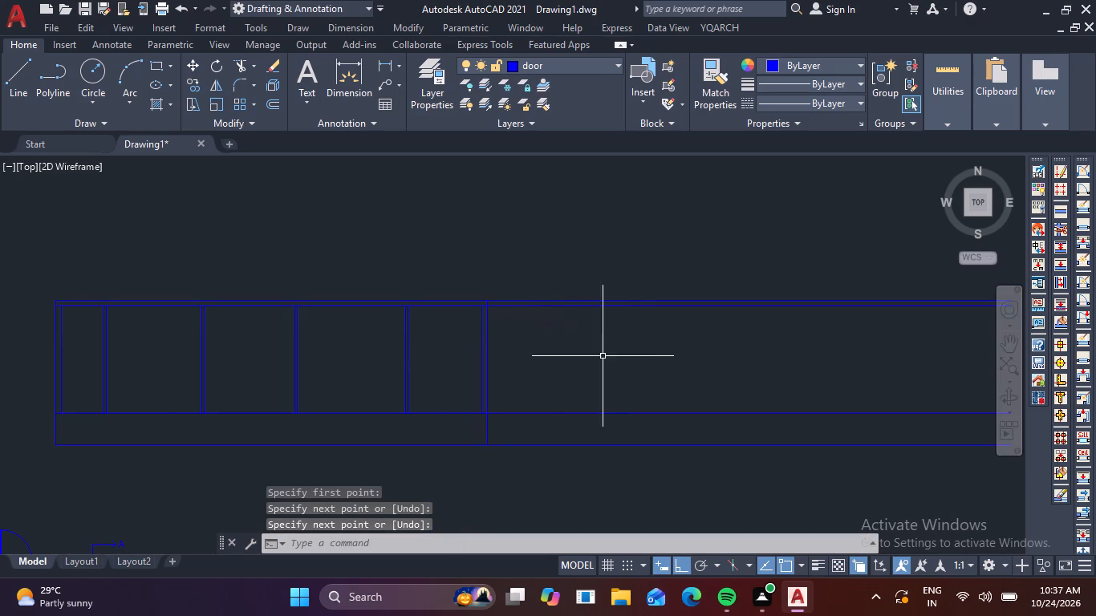
text(TR)
key(space)
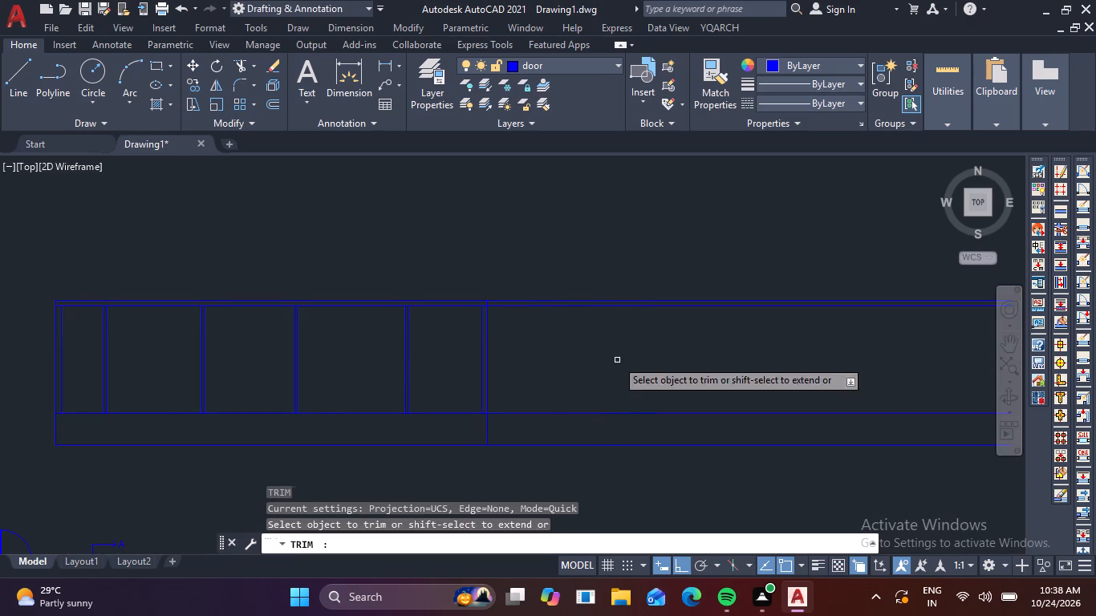
click(605, 286)
click(626, 331)
click(615, 369)
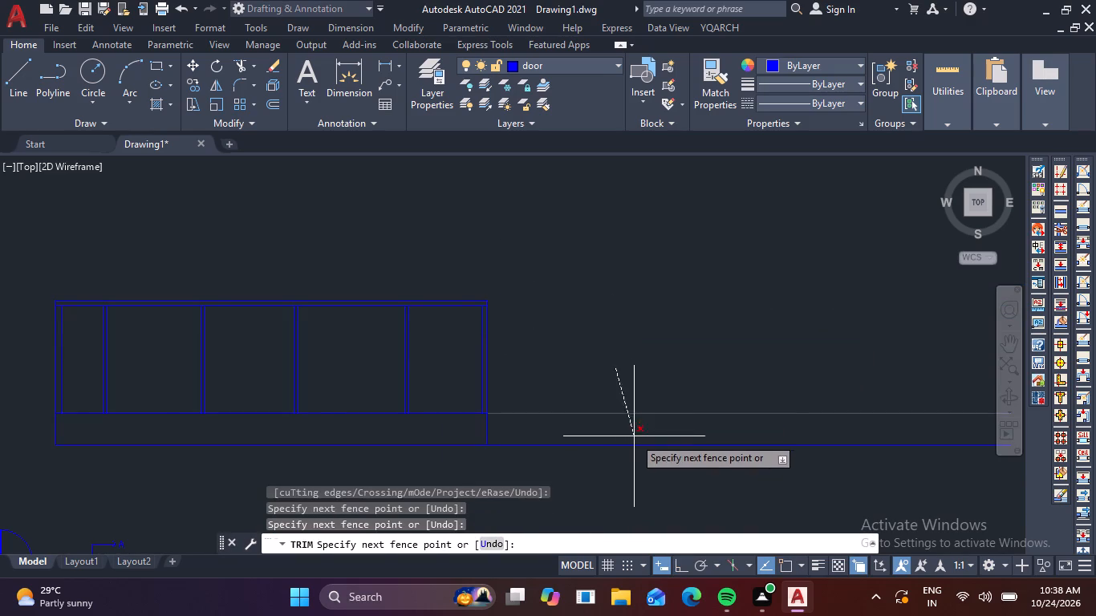
click(636, 447)
key(Escape)
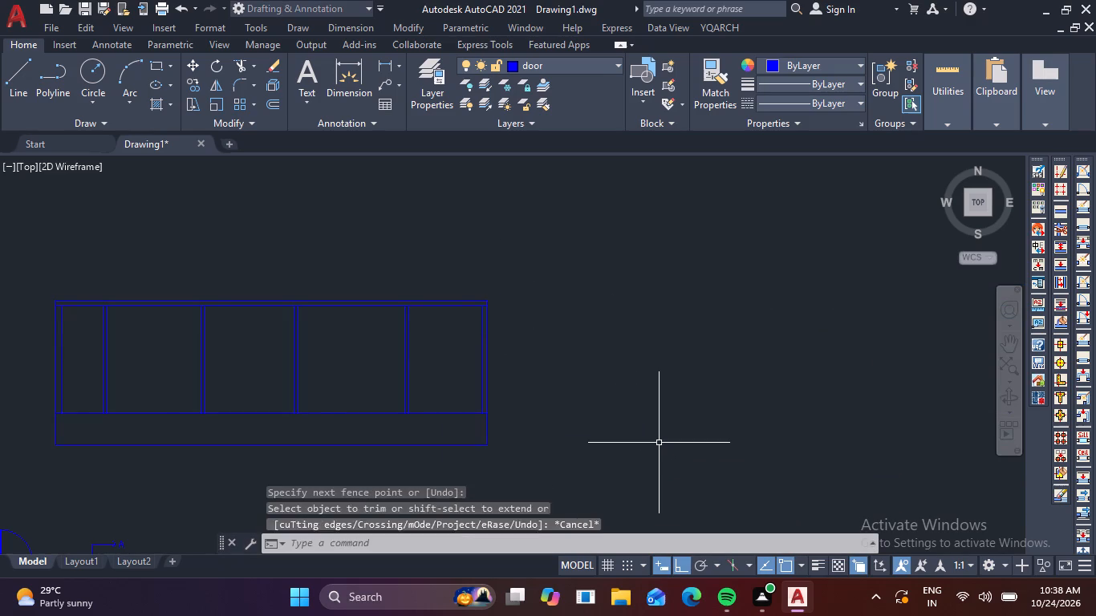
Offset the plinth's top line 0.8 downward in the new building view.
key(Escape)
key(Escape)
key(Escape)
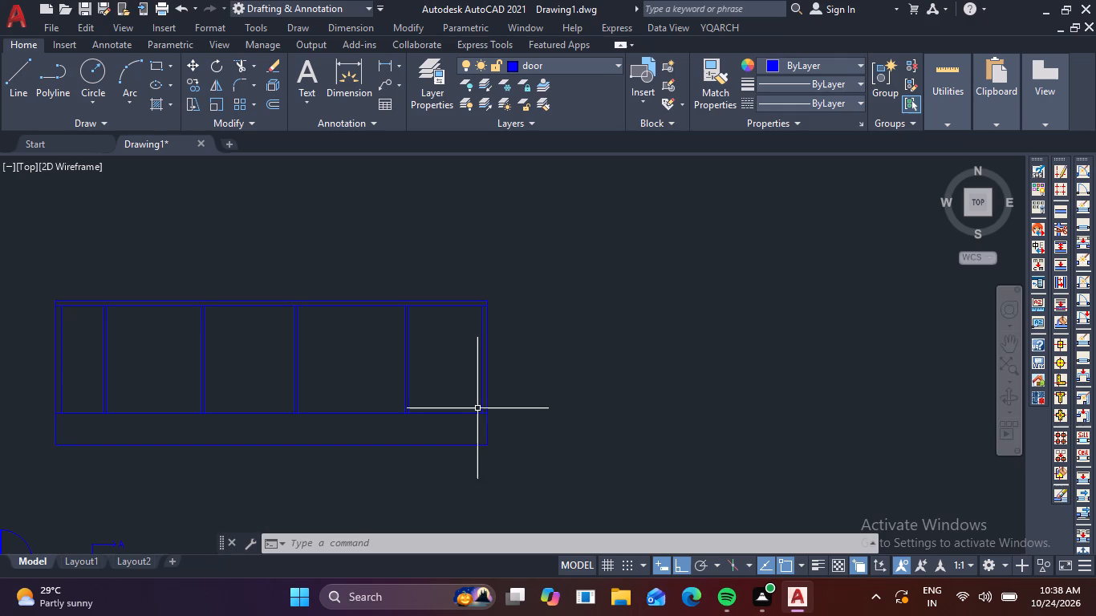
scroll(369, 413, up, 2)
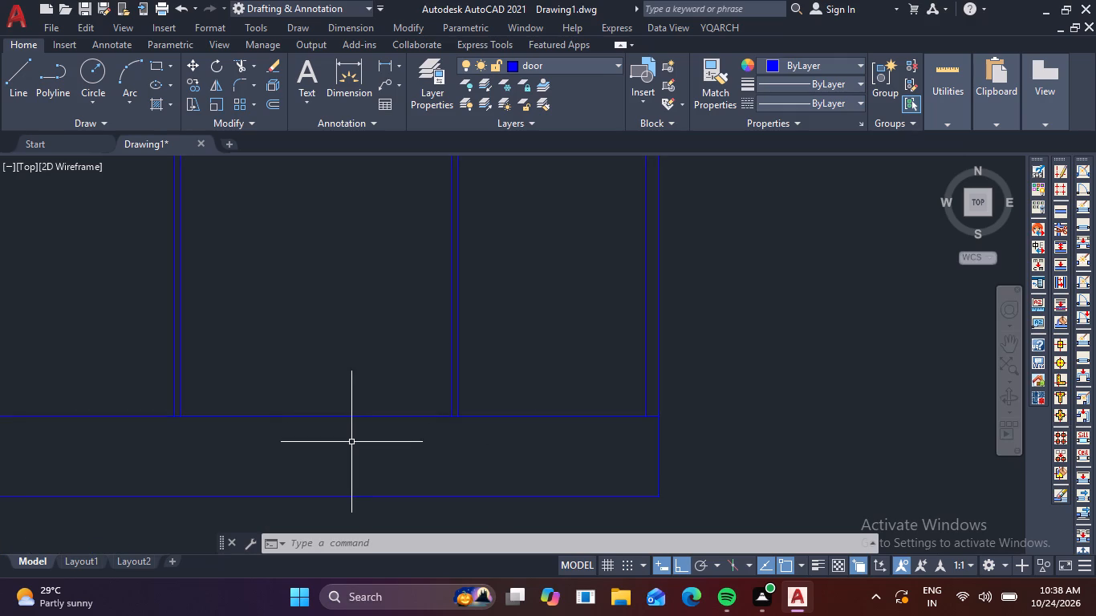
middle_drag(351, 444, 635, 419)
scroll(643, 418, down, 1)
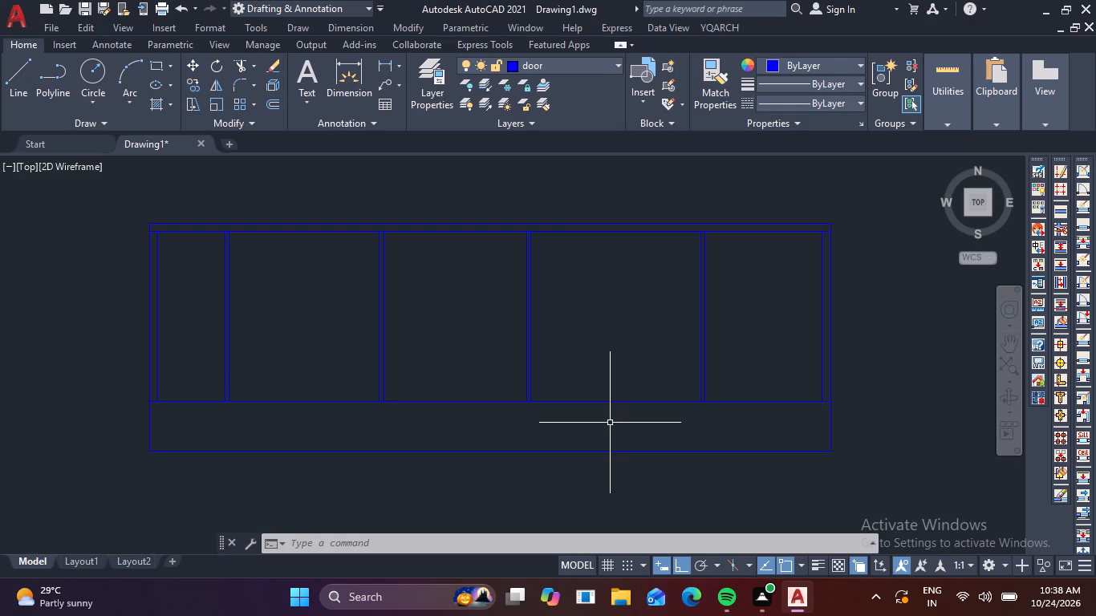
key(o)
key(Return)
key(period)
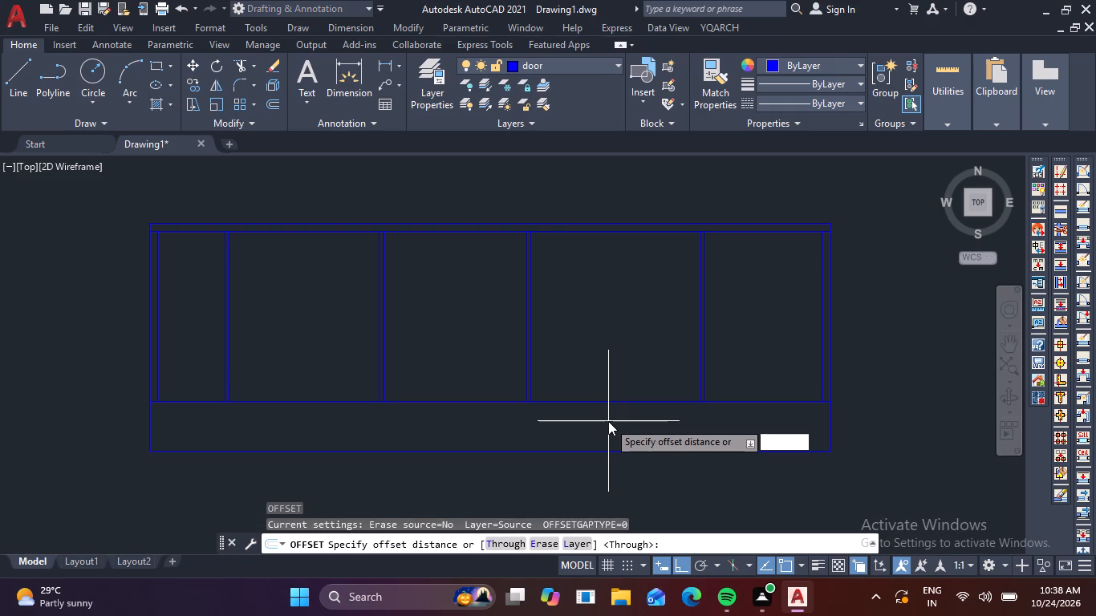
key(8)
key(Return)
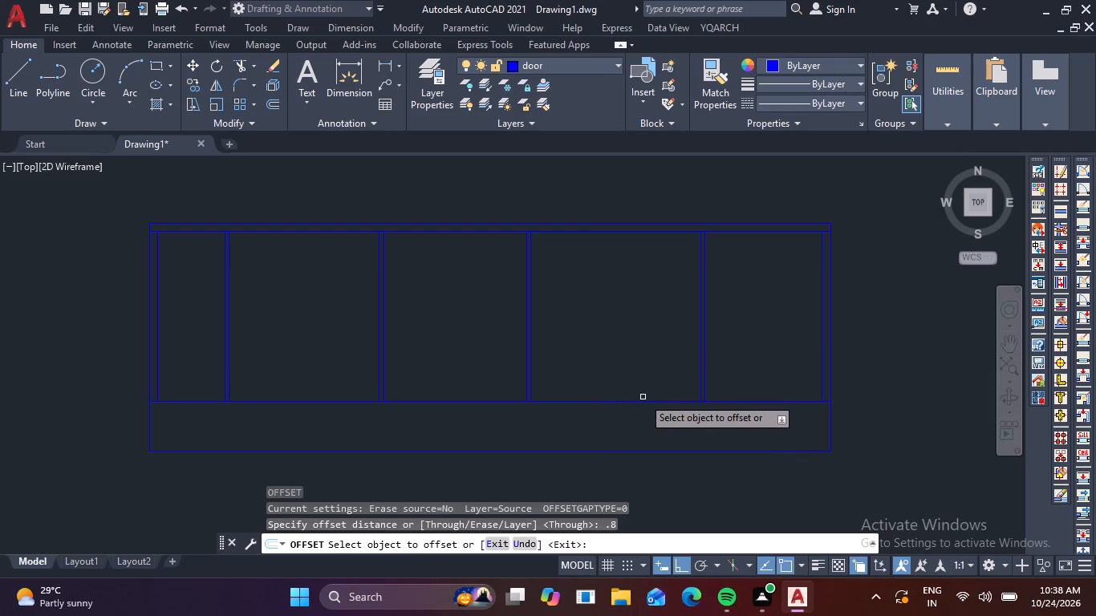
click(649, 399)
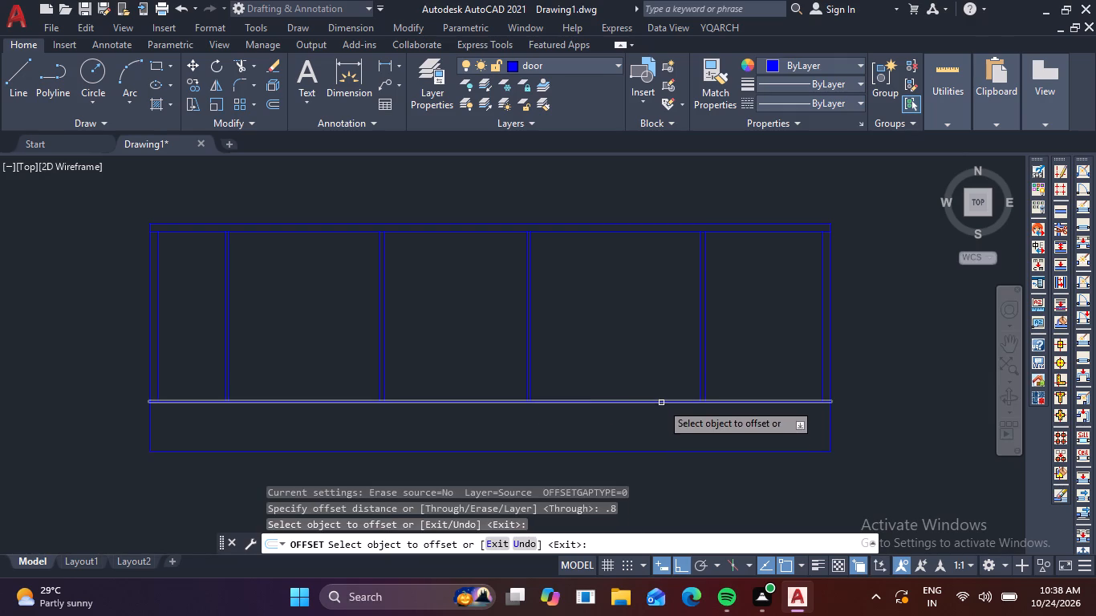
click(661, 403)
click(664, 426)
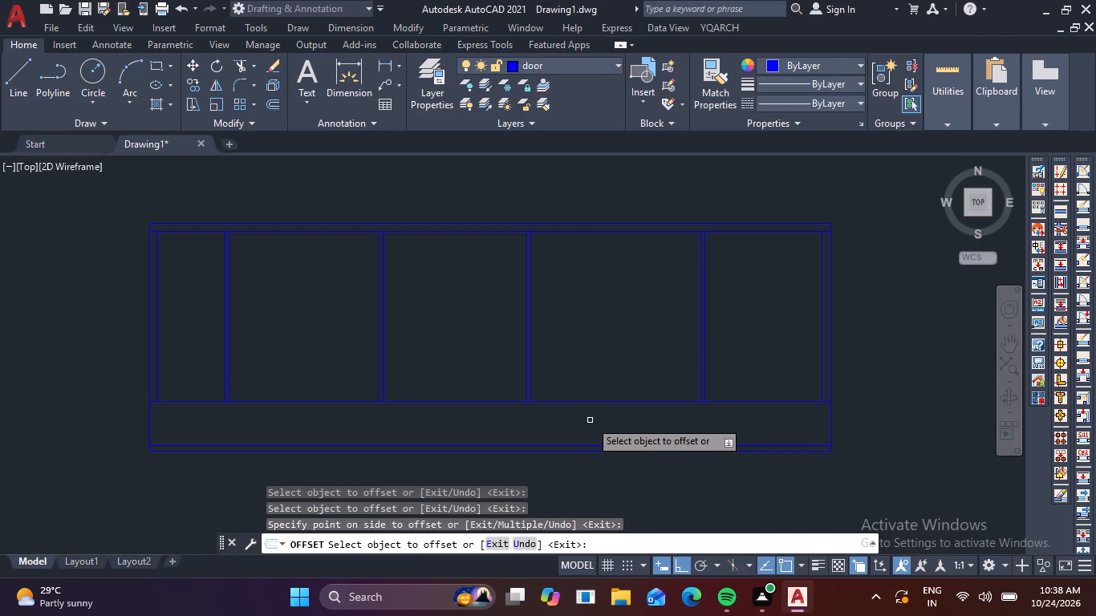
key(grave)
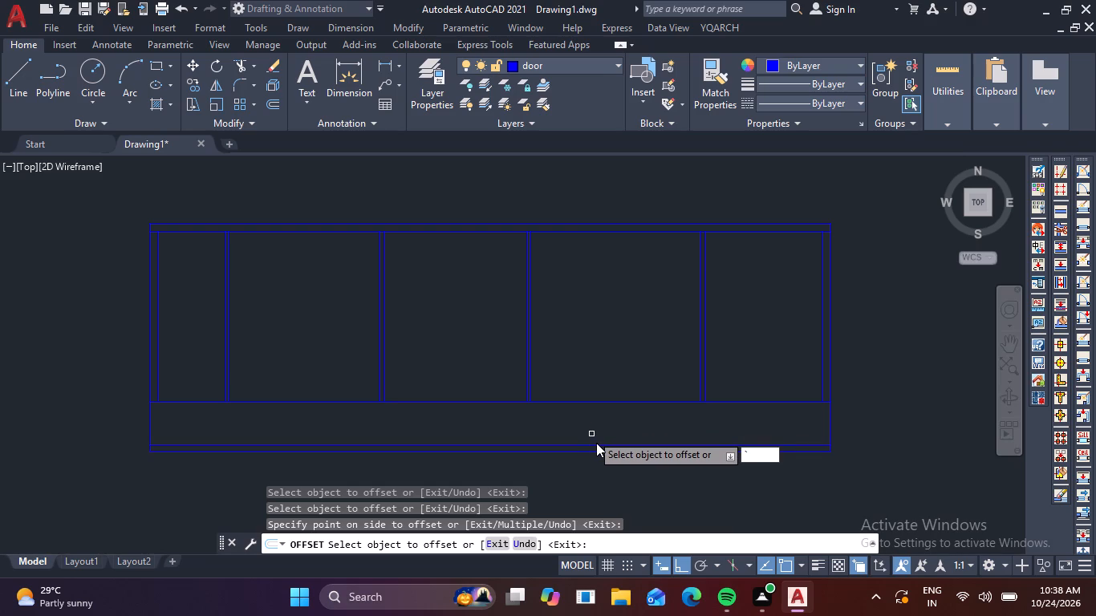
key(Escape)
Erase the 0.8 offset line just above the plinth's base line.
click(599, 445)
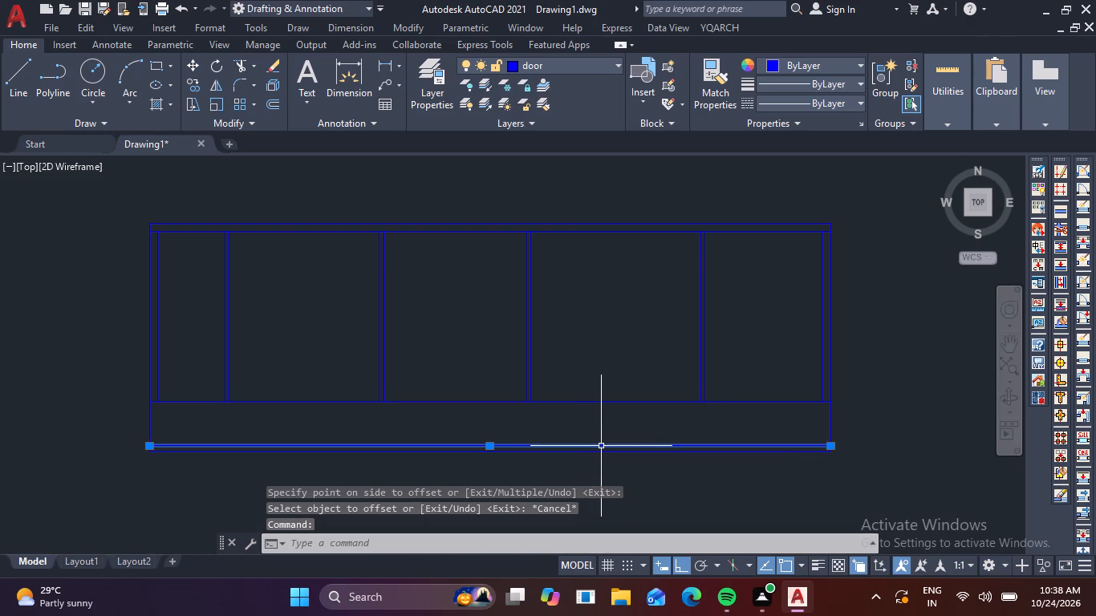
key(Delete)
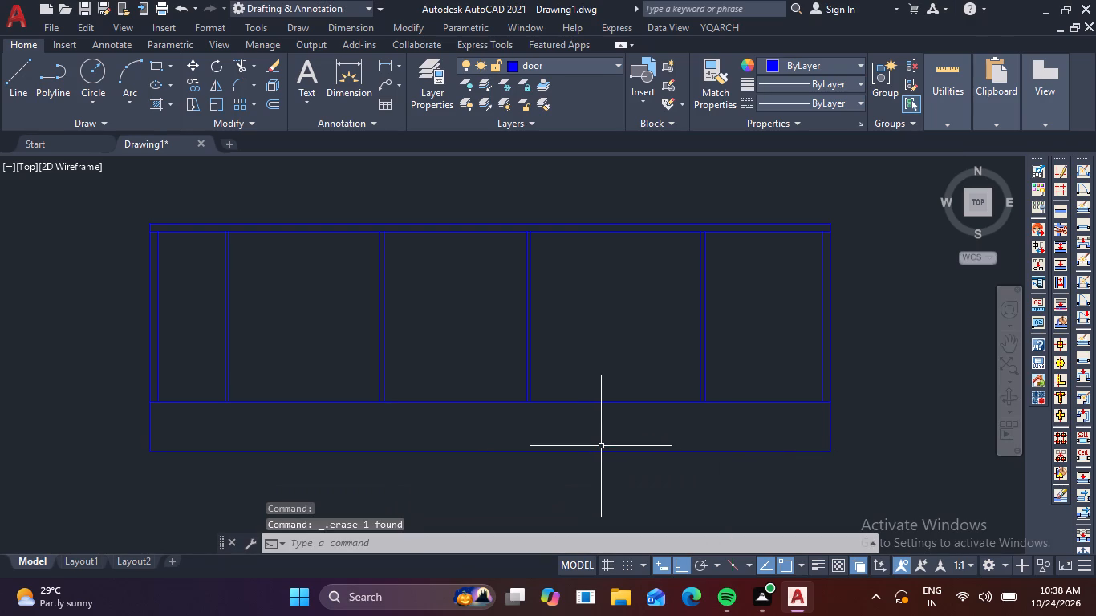
Offset the plinth's top line 0.08 downward to form a thin floor band.
key(o)
key(Return)
text(.0)
key(8)
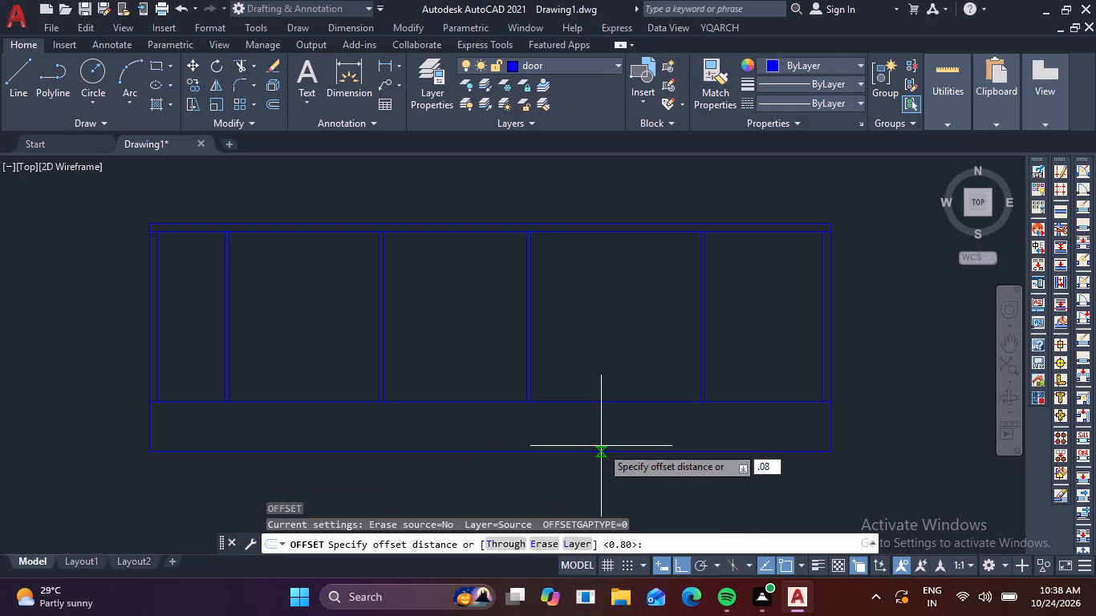
key(space)
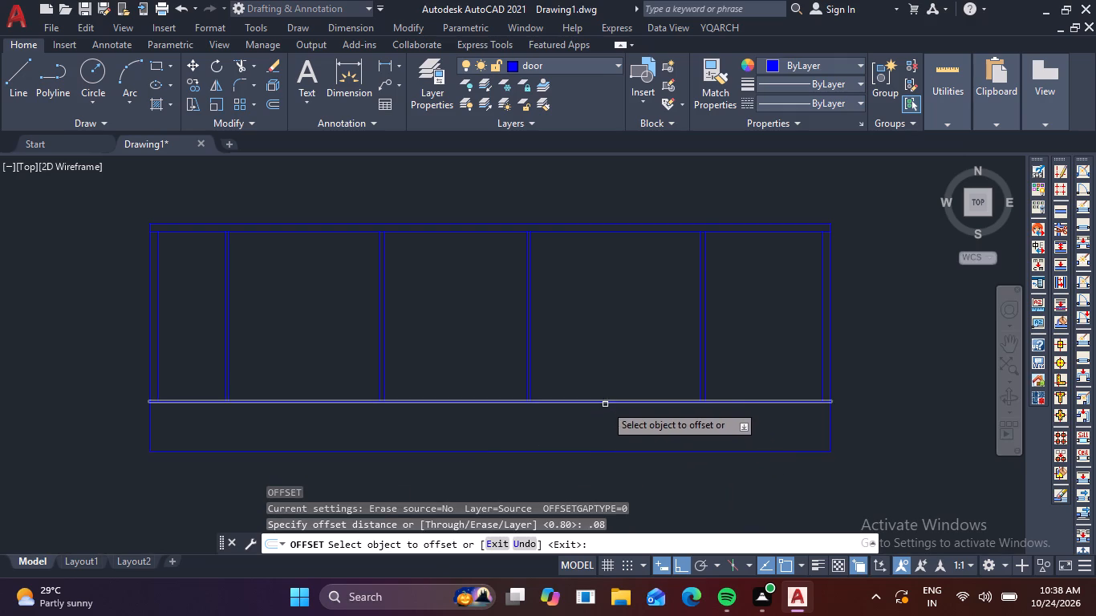
click(607, 401)
click(606, 432)
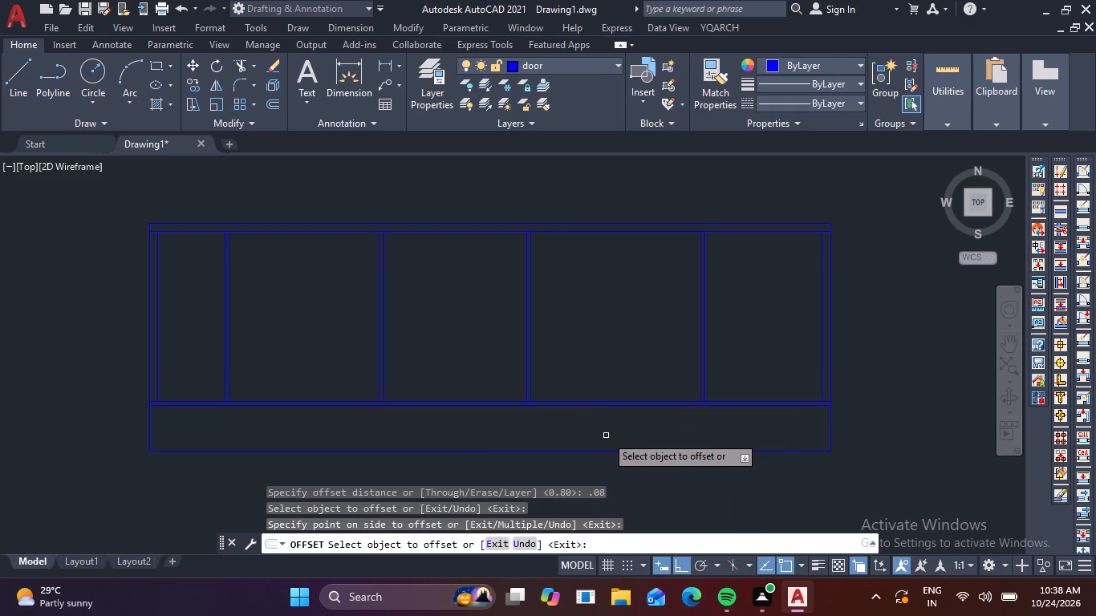
key(Escape)
key(Escape)
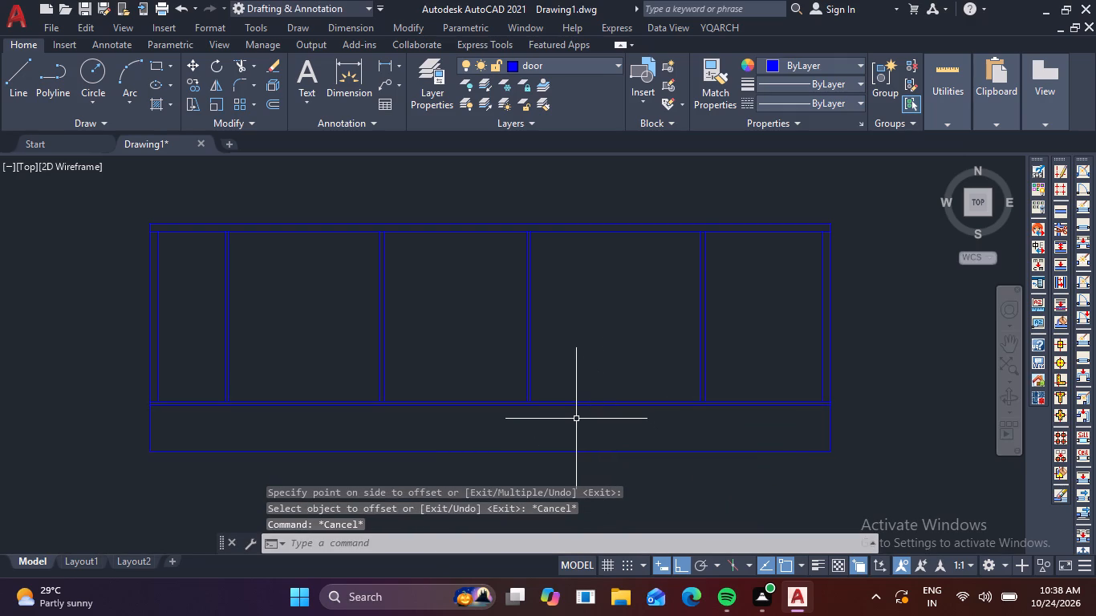
Copy the front elevation's first-floor slab left-end projection onto the left end of the new view's slab, with Ortho off.
scroll(576, 419, down, 1)
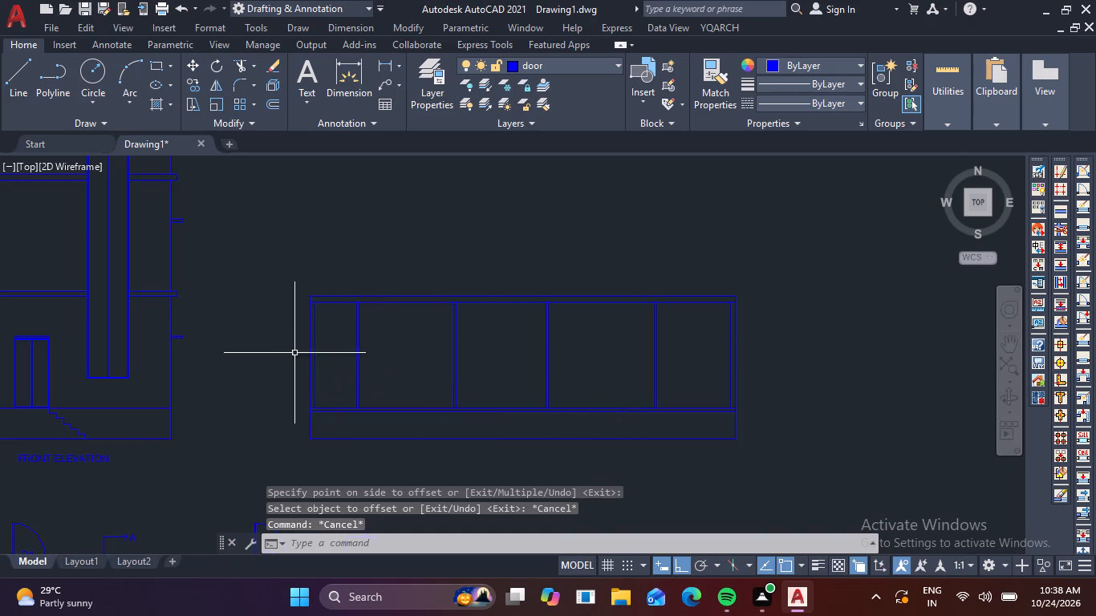
scroll(195, 349, down, 1)
middle_drag(208, 354, 353, 355)
scroll(225, 316, up, 4)
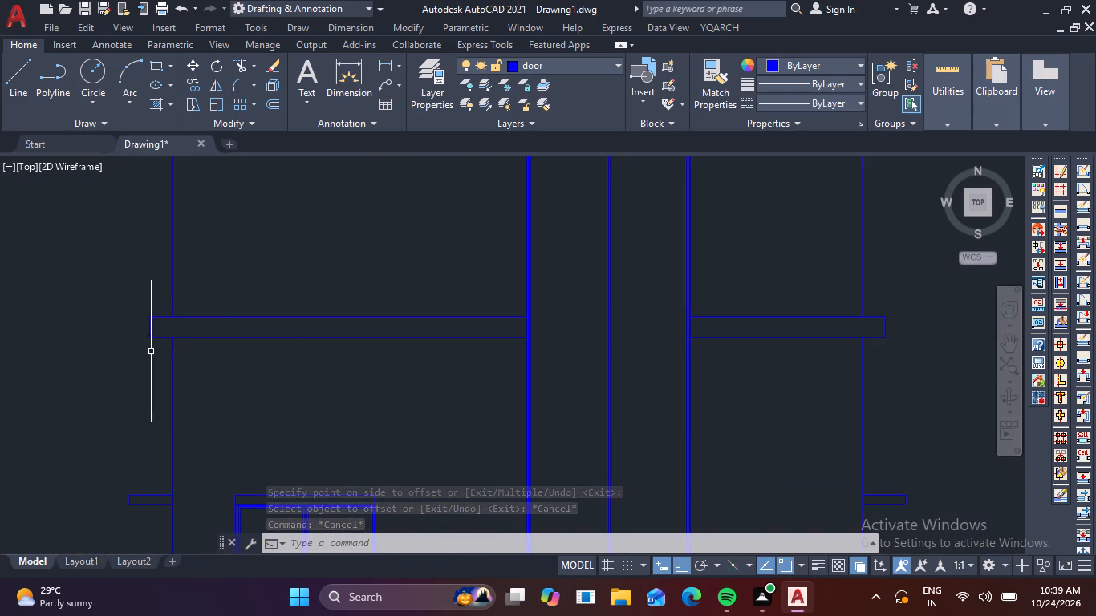
click(156, 351)
click(120, 294)
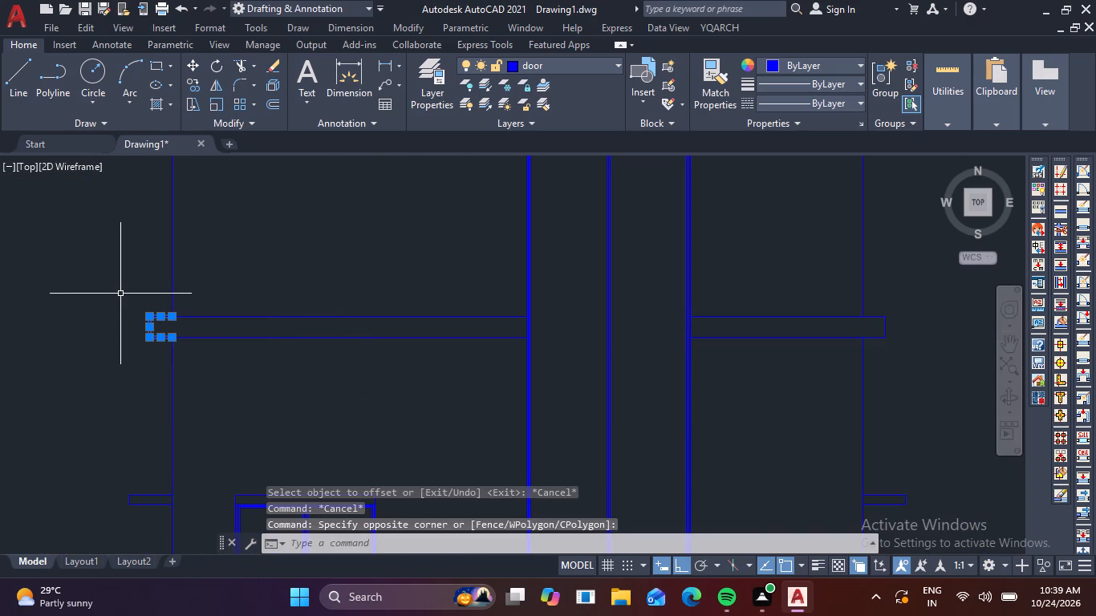
text(CO)
key(space)
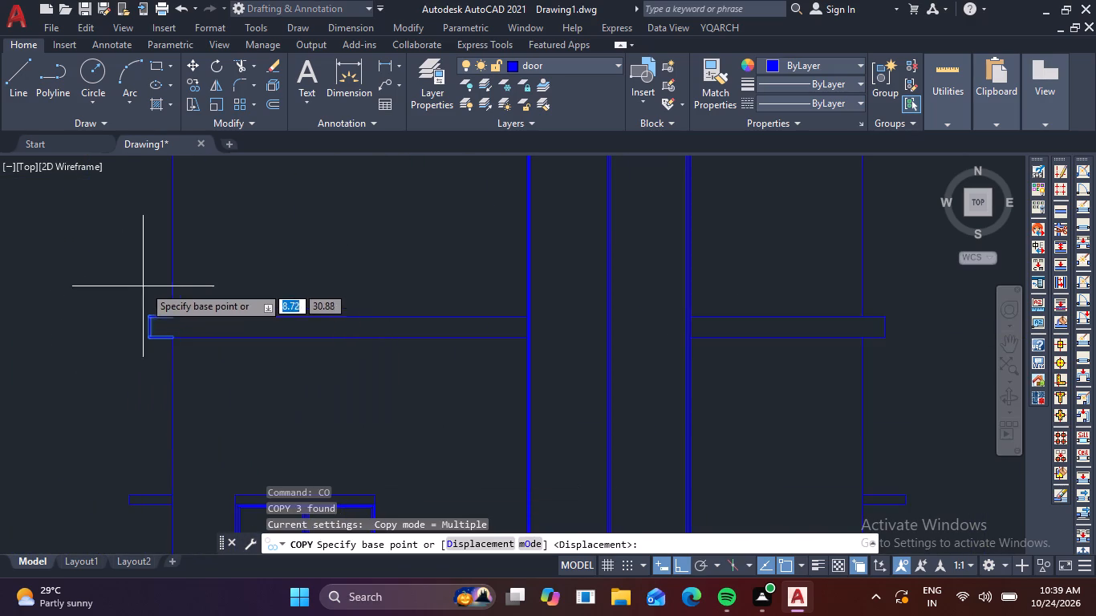
click(171, 337)
scroll(252, 344, down, 3)
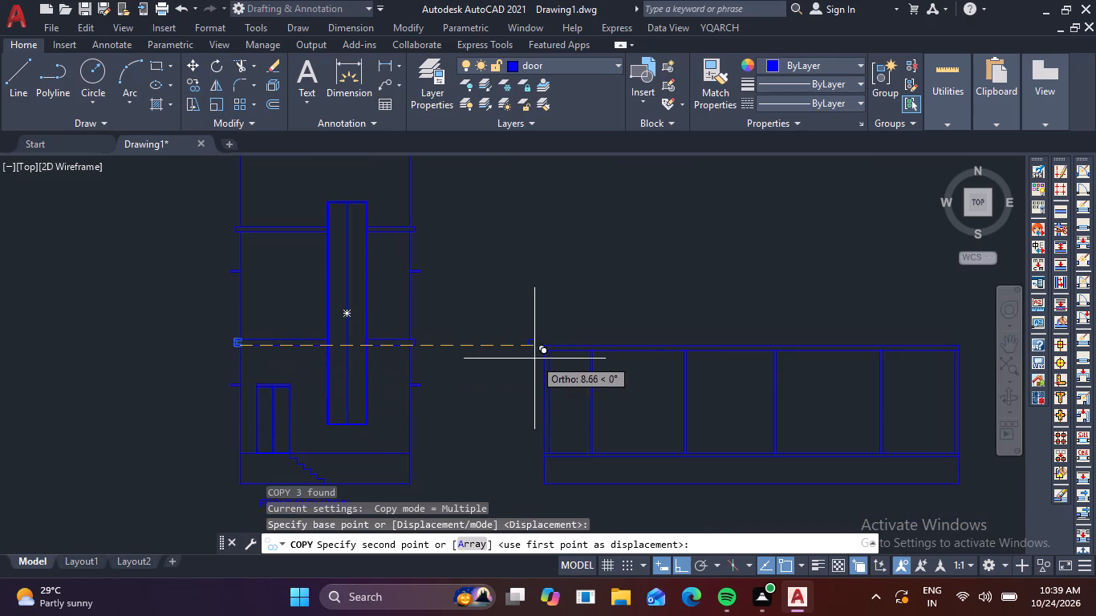
scroll(538, 362, up, 3)
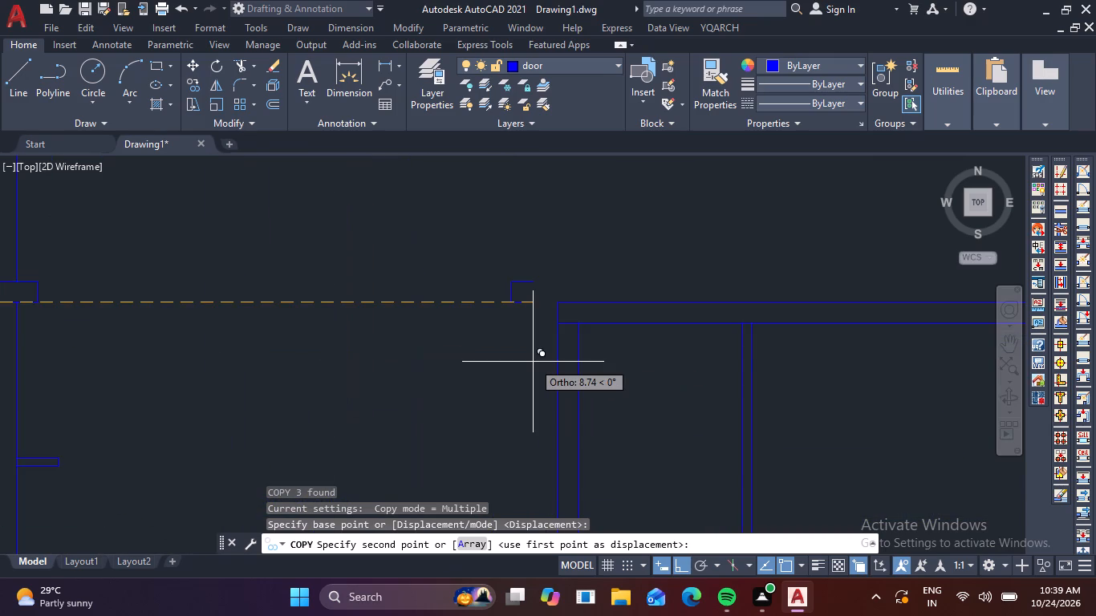
key(F8)
scroll(544, 348, up, 4)
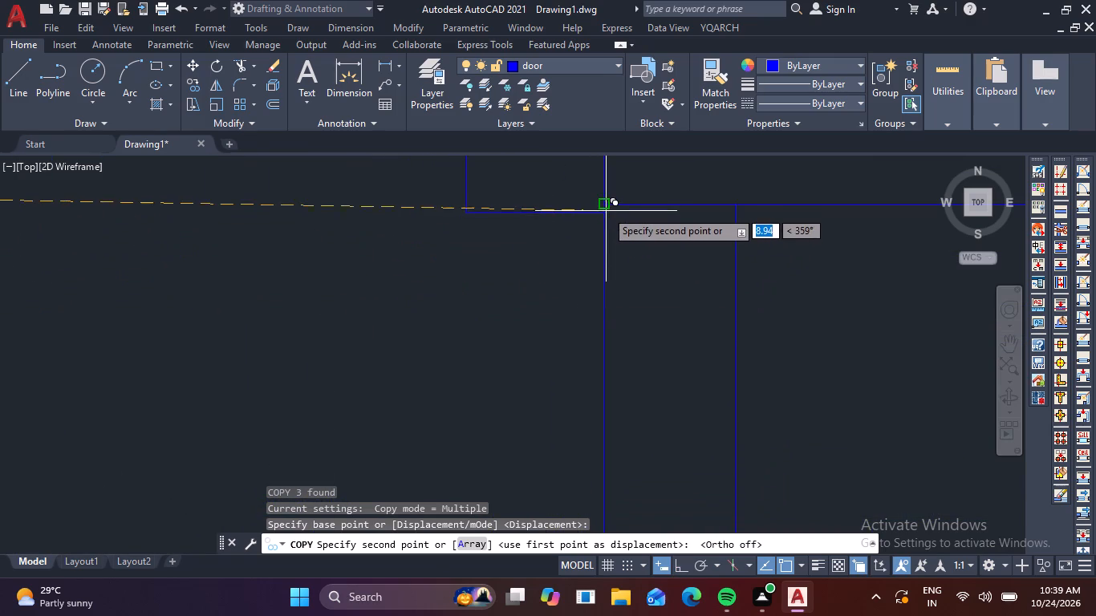
click(606, 207)
scroll(562, 264, down, 3)
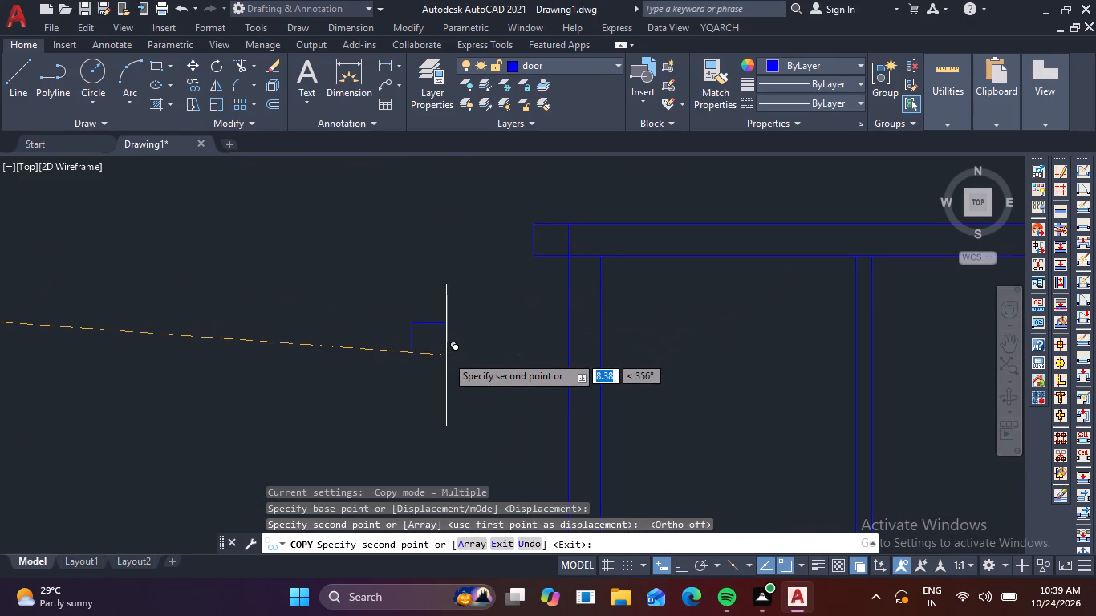
key(Escape)
Copy the front elevation's first-floor slab right-end projection onto the right end of the new view's slab.
scroll(442, 348, down, 3)
scroll(298, 320, up, 4)
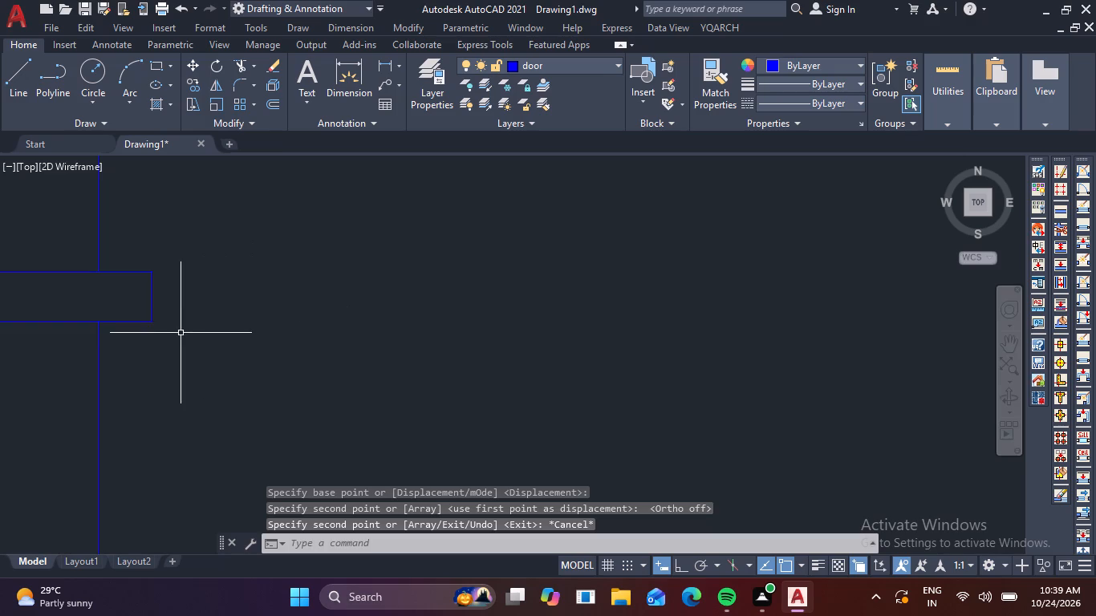
drag(175, 333, 169, 319)
click(142, 265)
text(CO)
key(space)
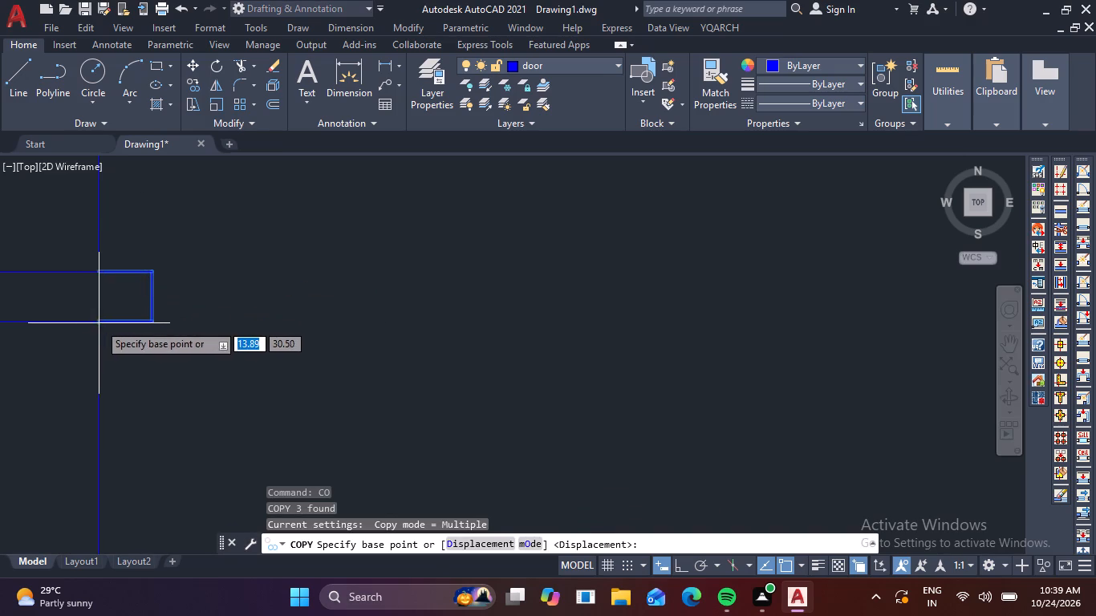
click(101, 322)
scroll(238, 329, down, 4)
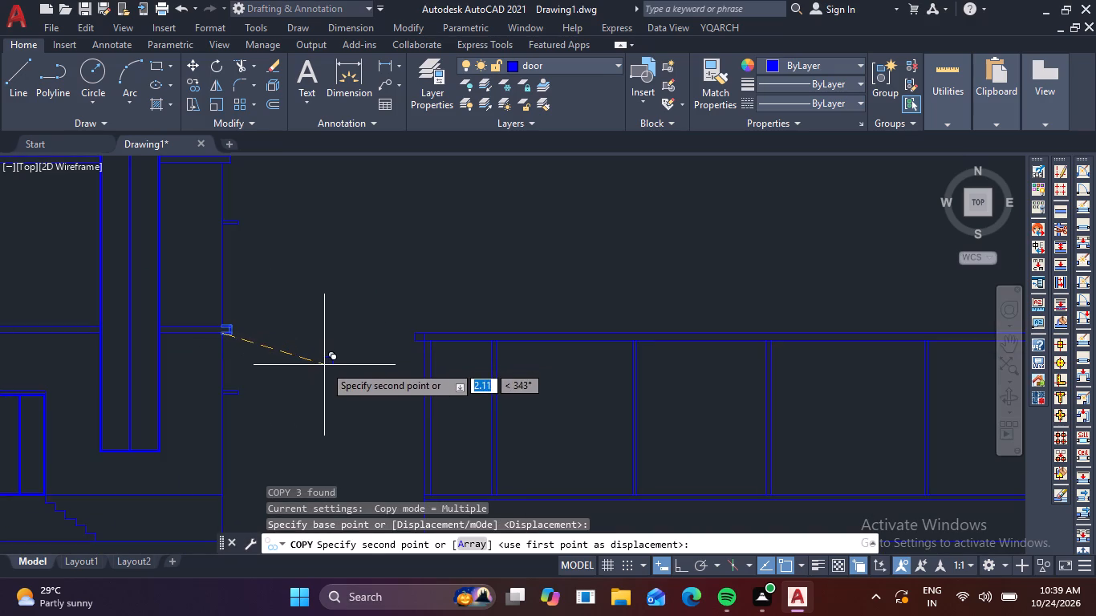
middle_drag(453, 373, 117, 384)
scroll(713, 347, up, 2)
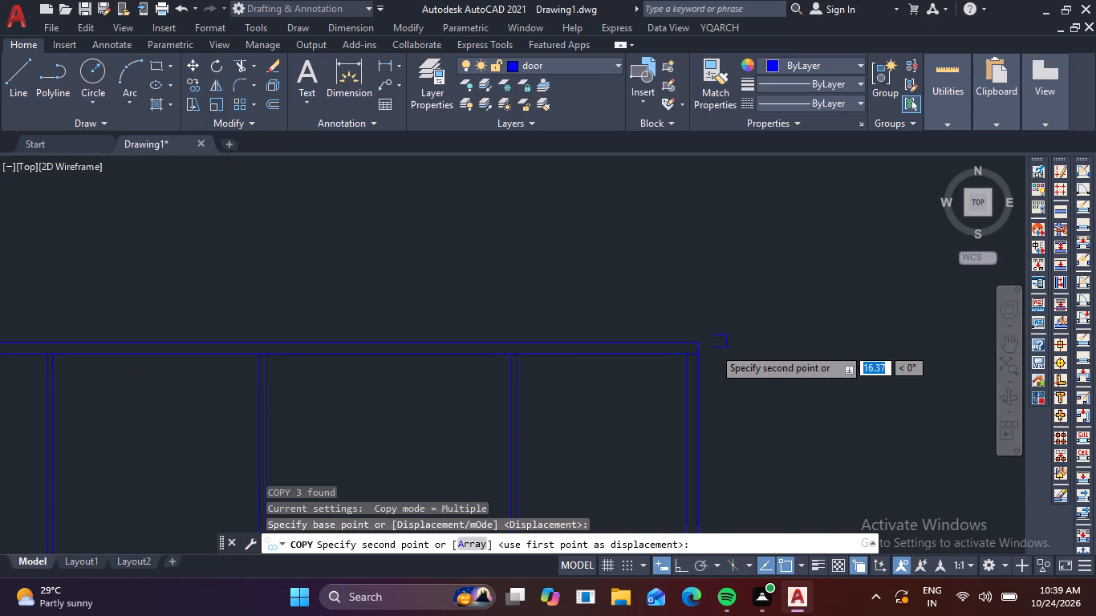
scroll(713, 347, up, 2)
click(635, 369)
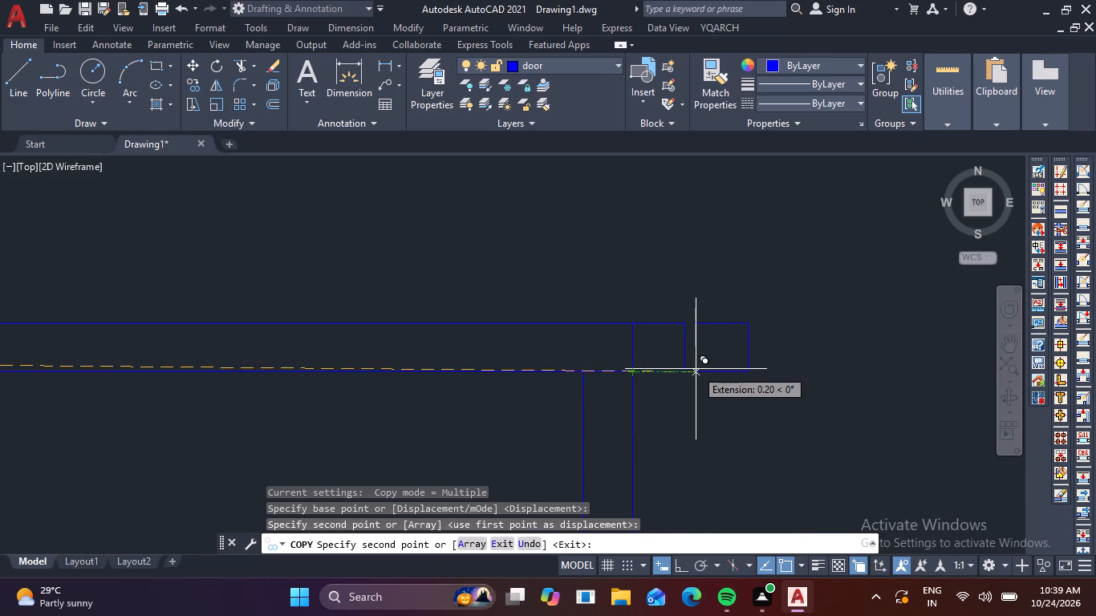
key(Escape)
Offset the new view's floor line at the top of the plinth 1.2 upward across the rooms.
scroll(696, 369, down, 2)
middle_drag(680, 414, 695, 364)
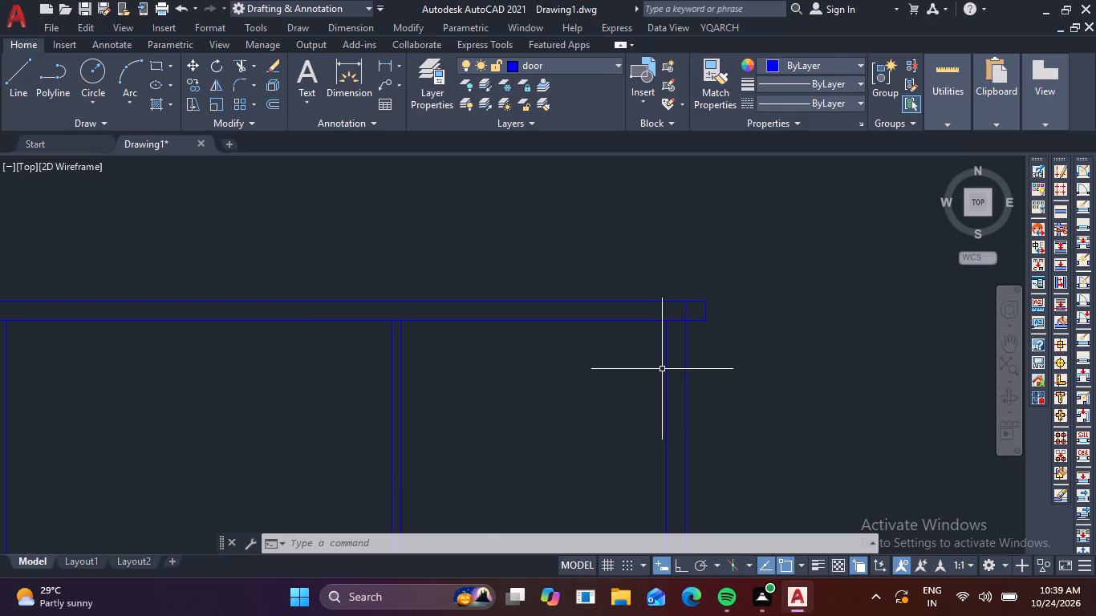
scroll(590, 353, down, 3)
middle_drag(492, 387, 752, 318)
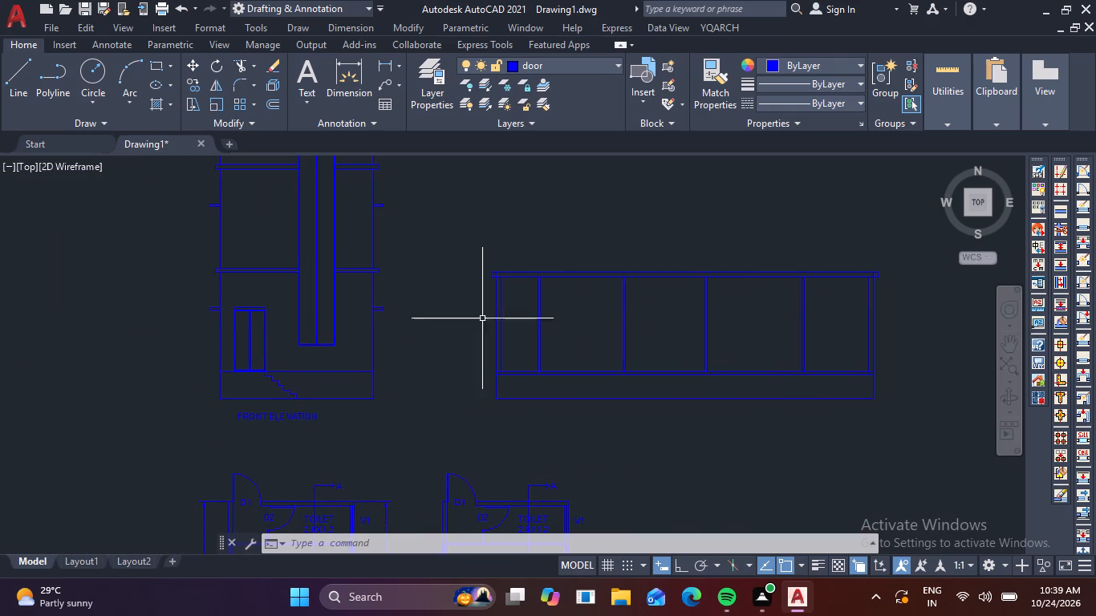
scroll(187, 312, up, 4)
scroll(285, 330, down, 3)
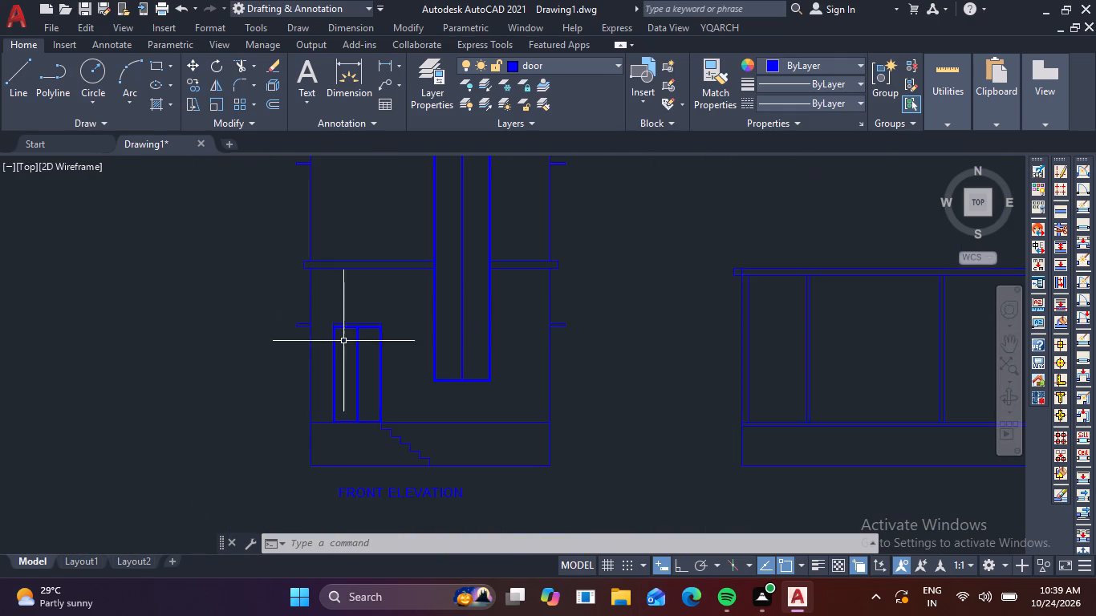
middle_drag(566, 351, 242, 339)
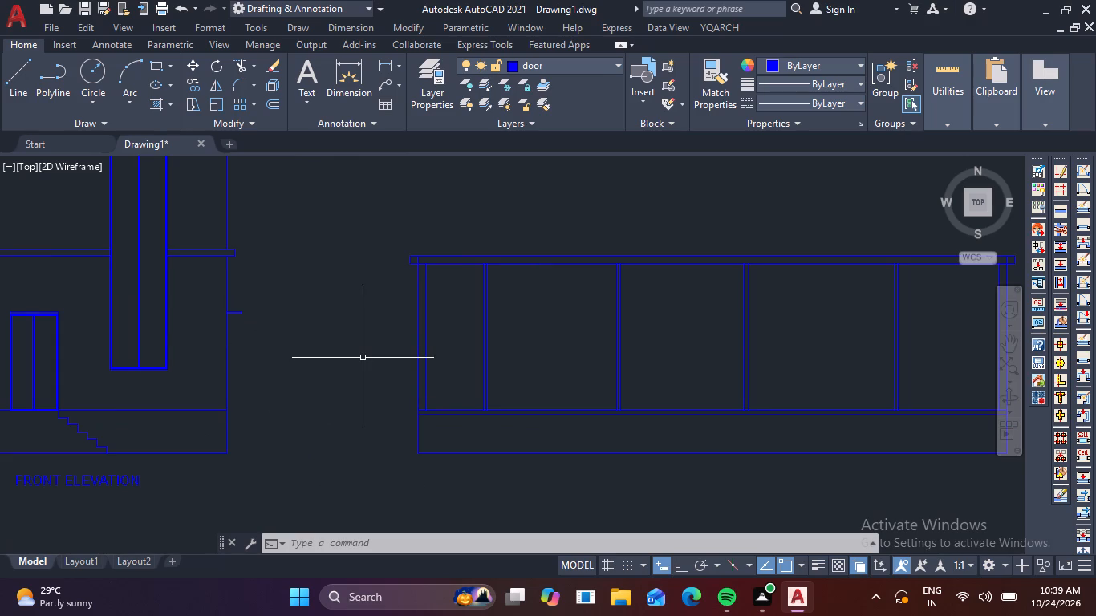
key(o)
key(Return)
text(1.2)
key(Return)
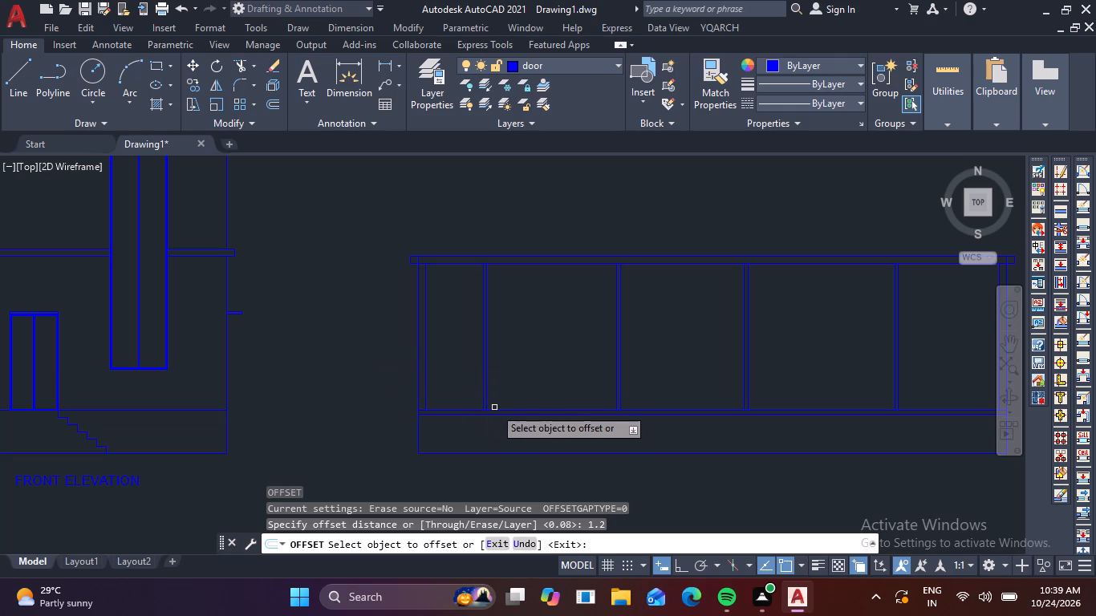
click(505, 409)
click(516, 386)
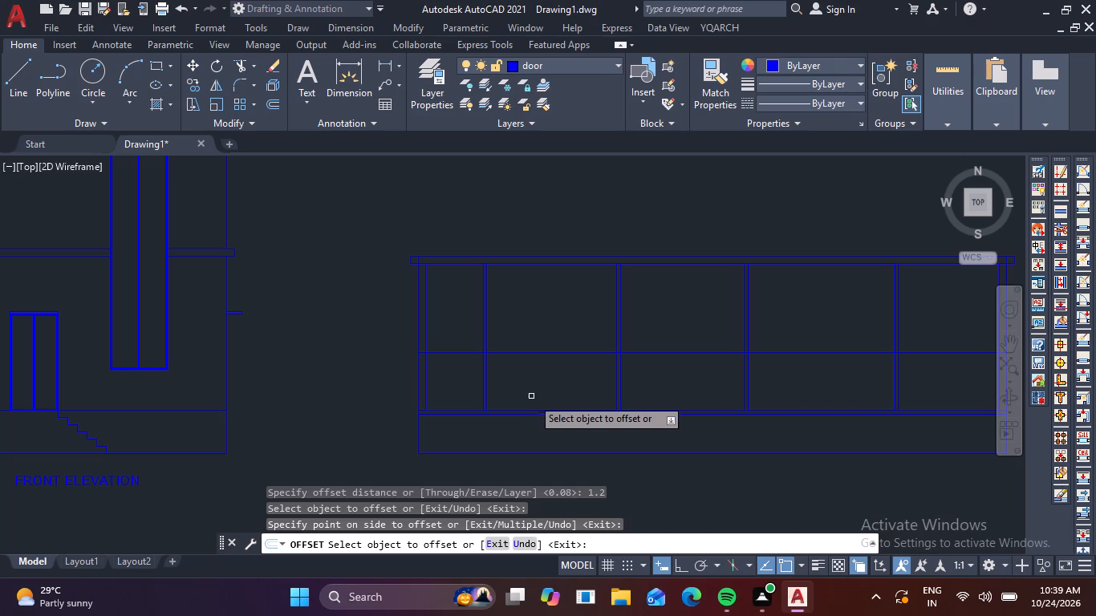
Offset the new view's floor line at the top of the plinth 2.1 and 0.9 upward across the rooms.
click(551, 409)
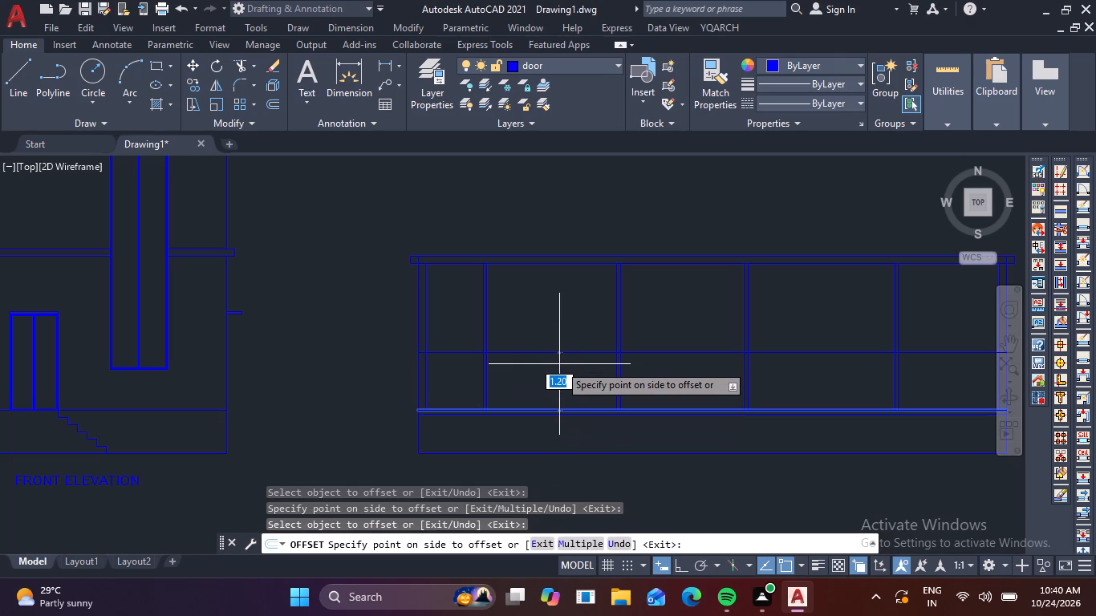
key(2)
text(.1)
key(Return)
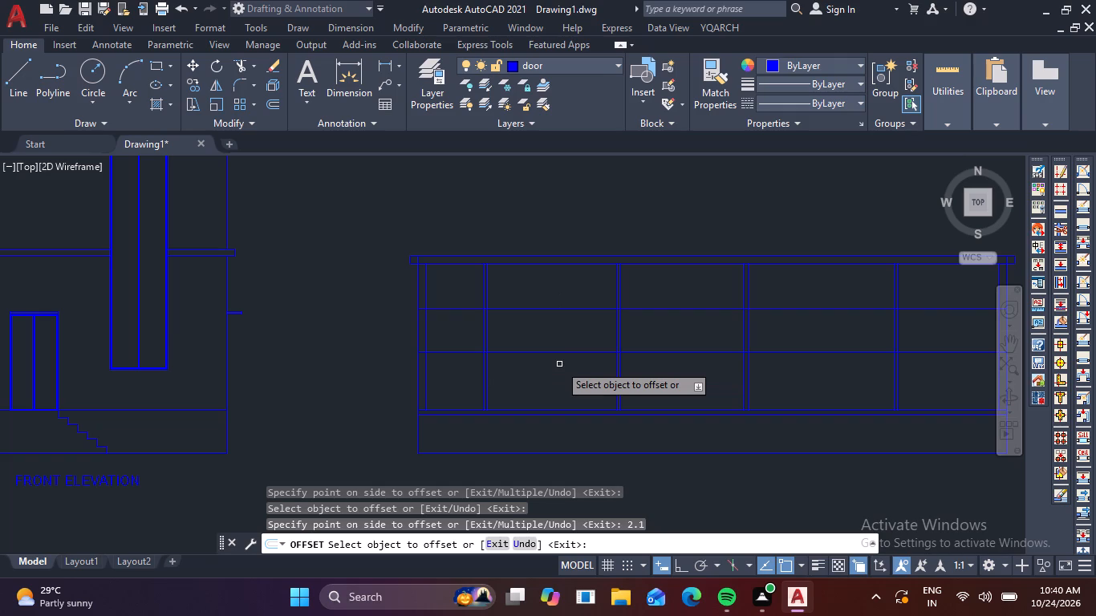
click(578, 410)
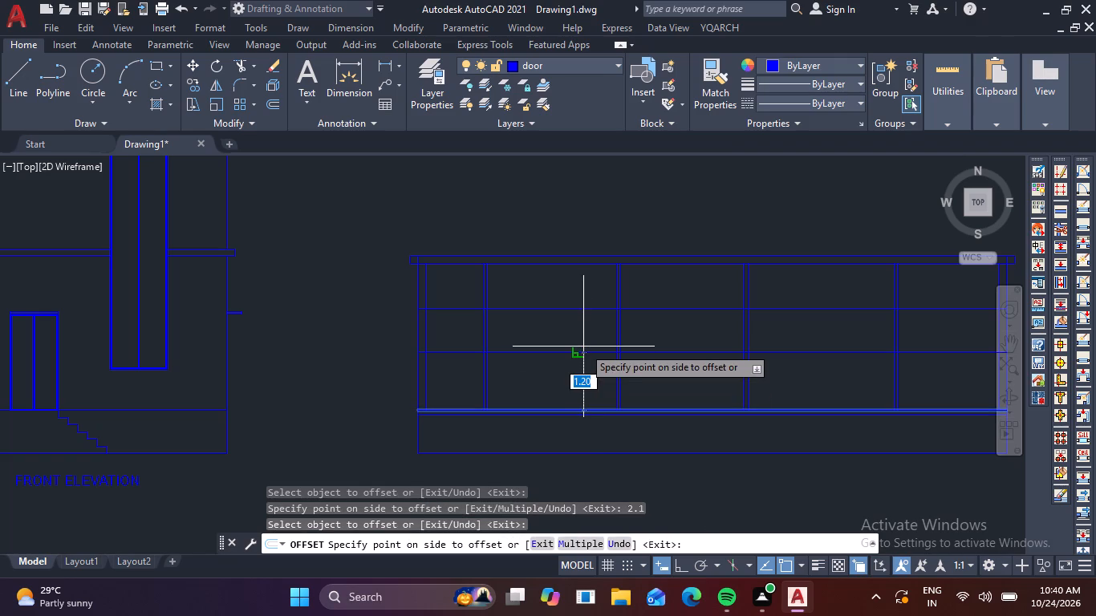
text(.9)
key(space)
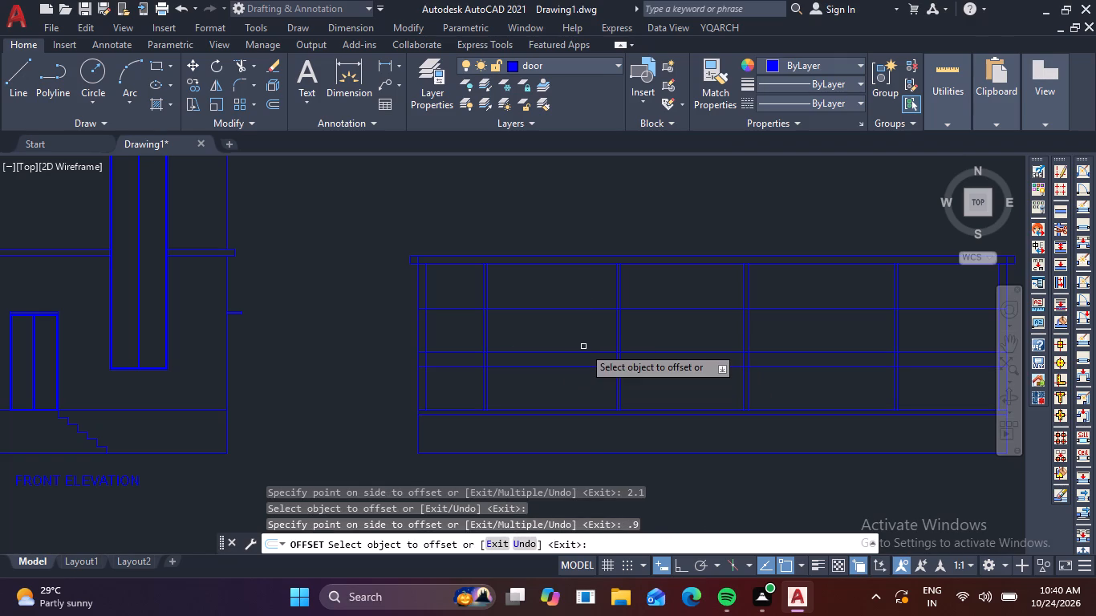
key(Escape)
key(Escape)
key(Escape)
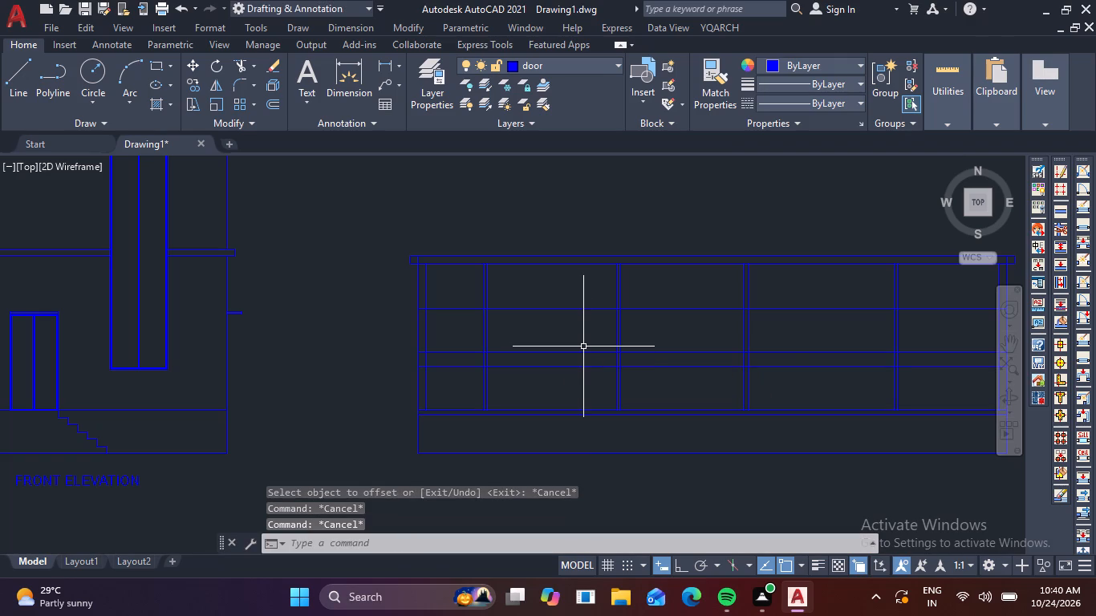
Draw a window rectangle about 1.0 wide against the first room's left wall, between the 2.1 and 1.2 height lines.
text(REC)
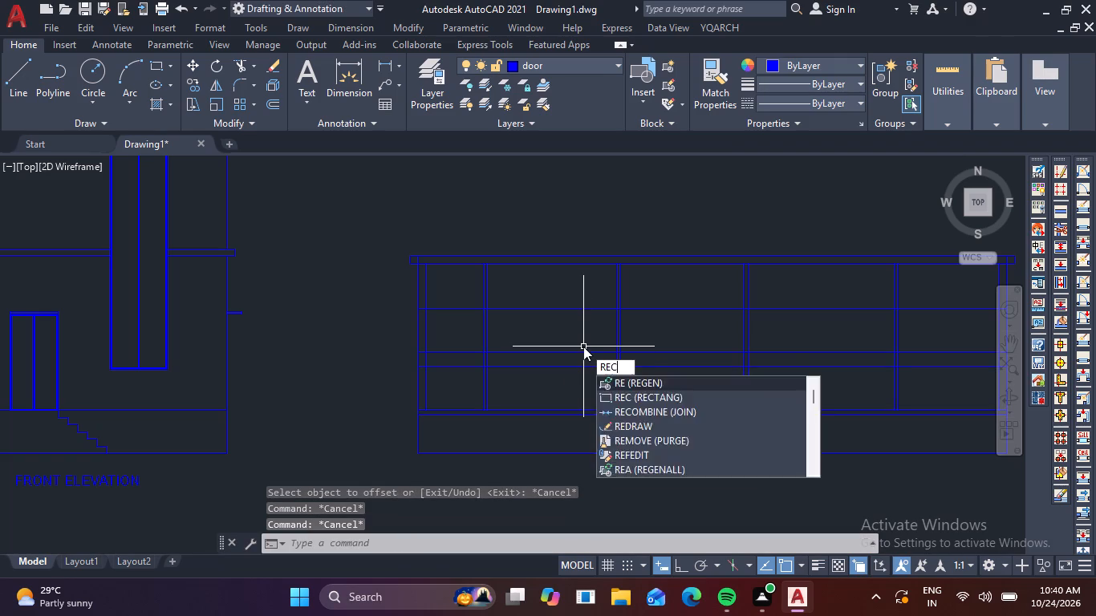
key(space)
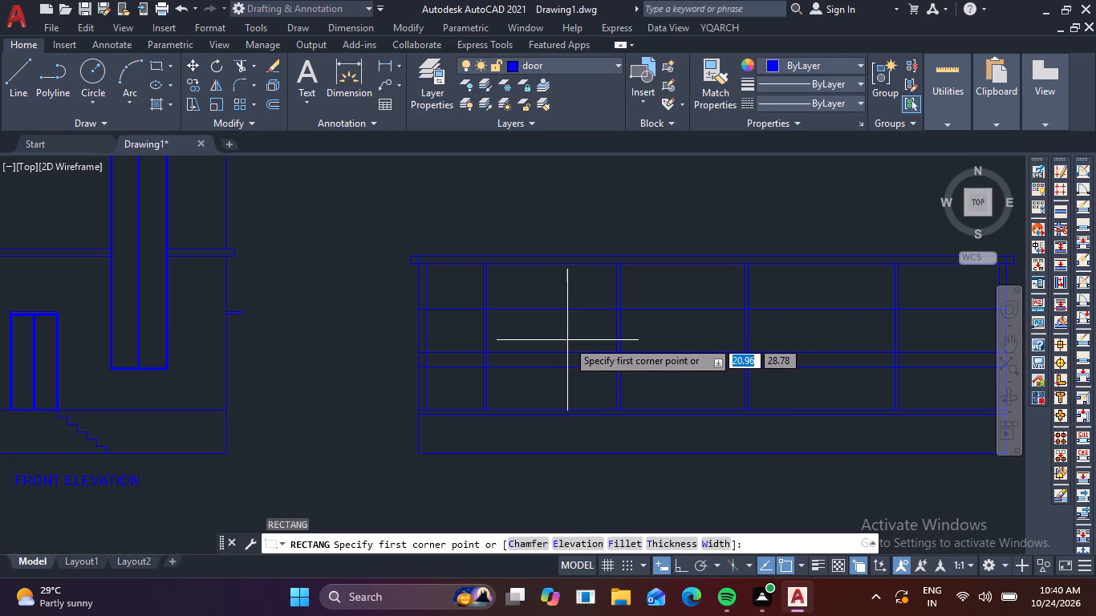
scroll(499, 318, up, 2)
click(308, 298)
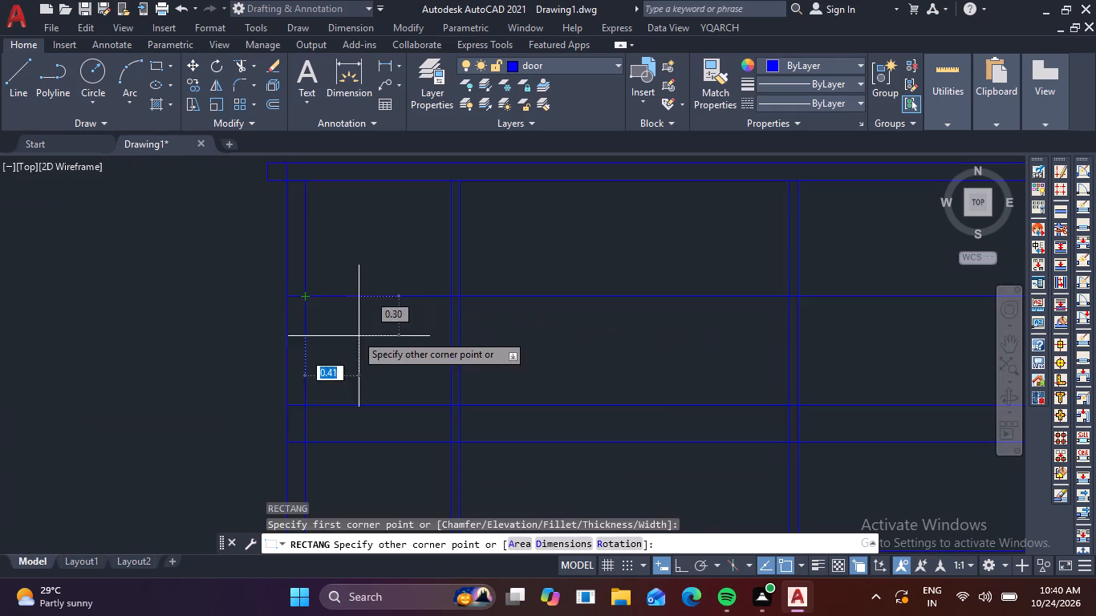
click(426, 403)
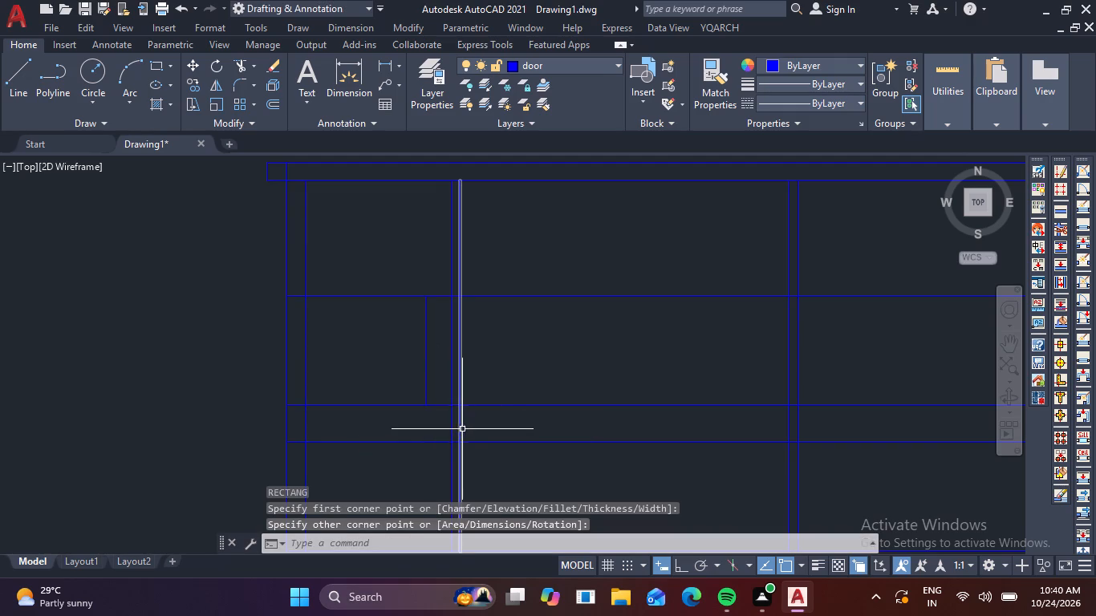
Draw a window rectangle about 2.09 wide from the second room's left wall, between the 2.1 and 0.9 height lines.
key(space)
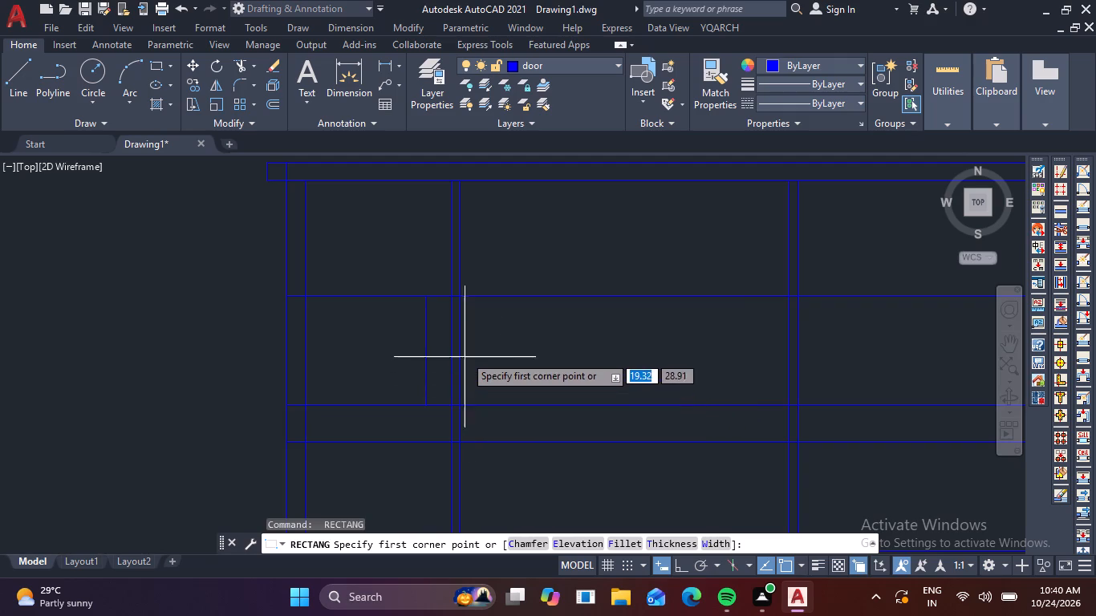
click(463, 298)
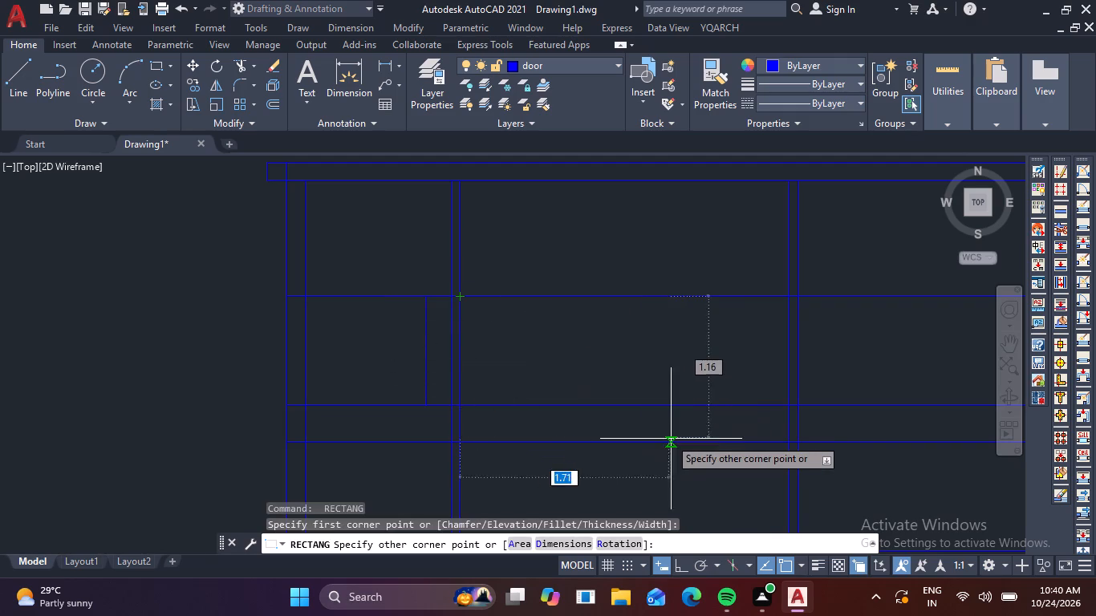
click(715, 444)
Draw a window rectangle about 2.07 wide from the third room's left wall, between the 2.1 and 1.2 height lines.
scroll(732, 480, down, 1)
middle_drag(732, 480, 417, 446)
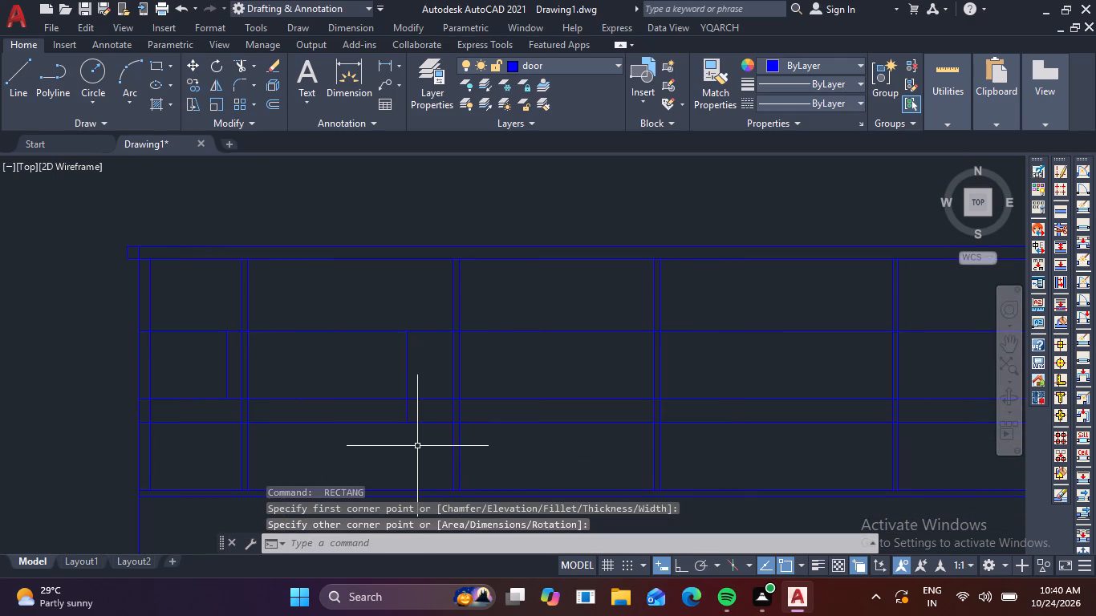
key(space)
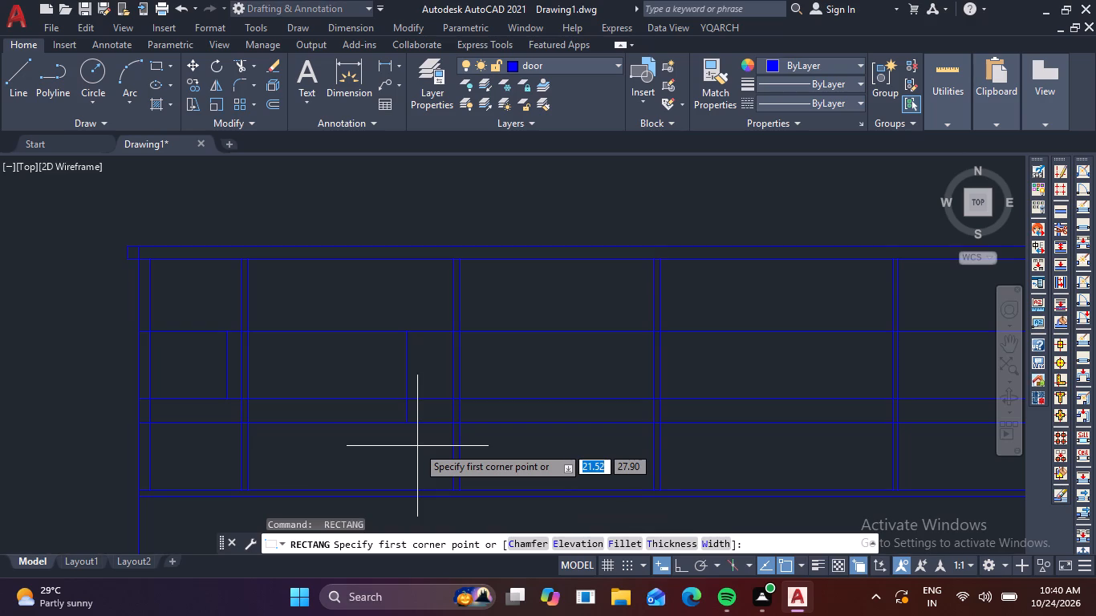
click(459, 335)
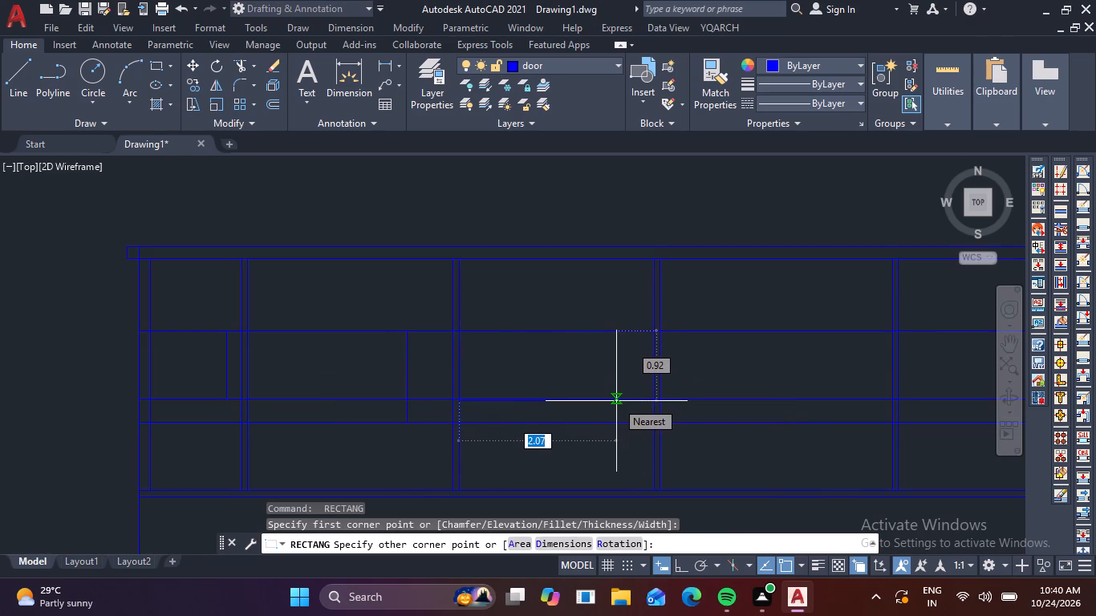
click(616, 401)
Draw a window rectangle about 2.37 wide from the fourth room's left wall, between the 2.1 and 0.9 height lines.
key(space)
middle_drag(726, 413, 701, 414)
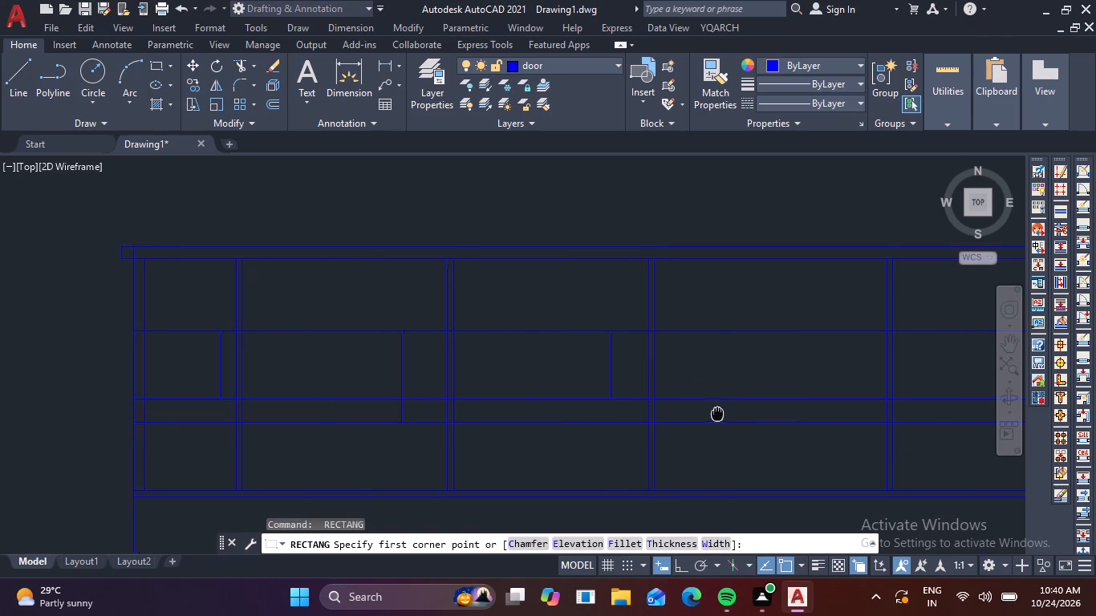
middle_drag(701, 414, 499, 411)
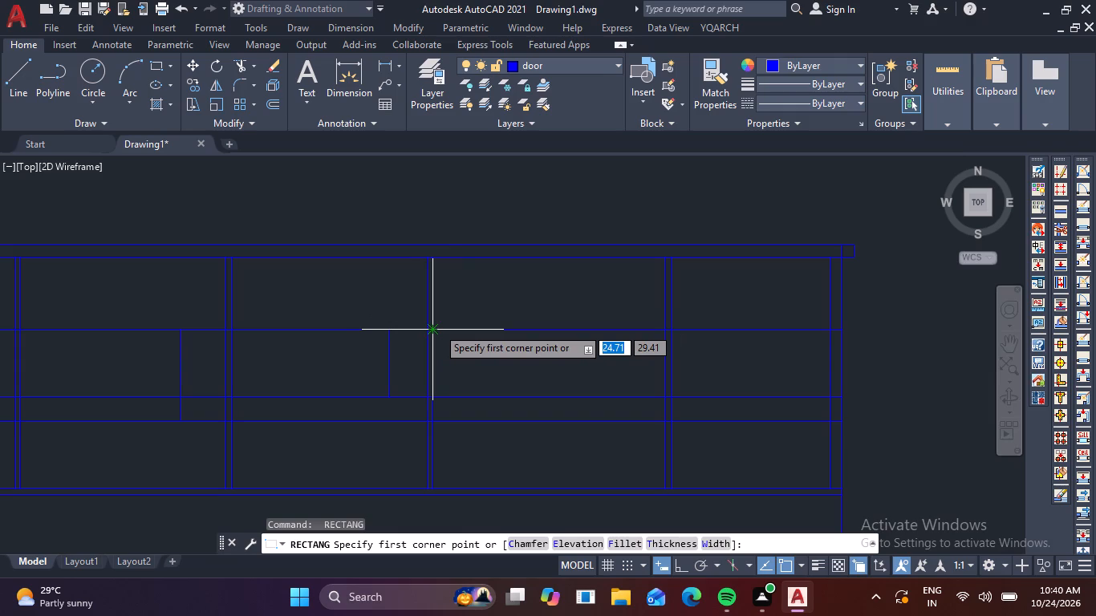
click(437, 327)
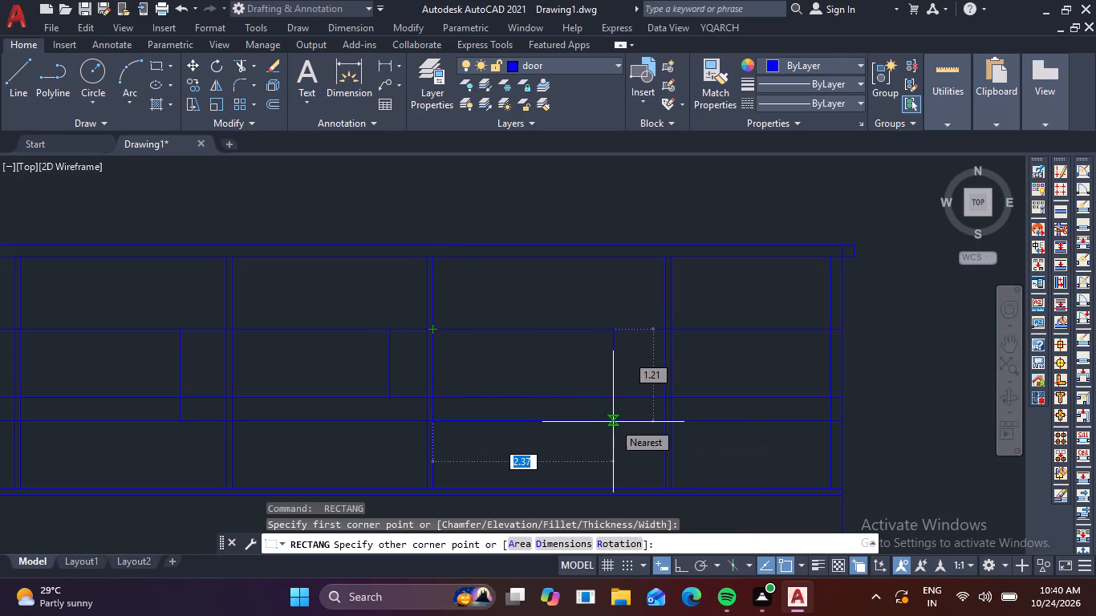
click(613, 422)
Delete the three horizontal height guide lines running across the rooms.
click(790, 446)
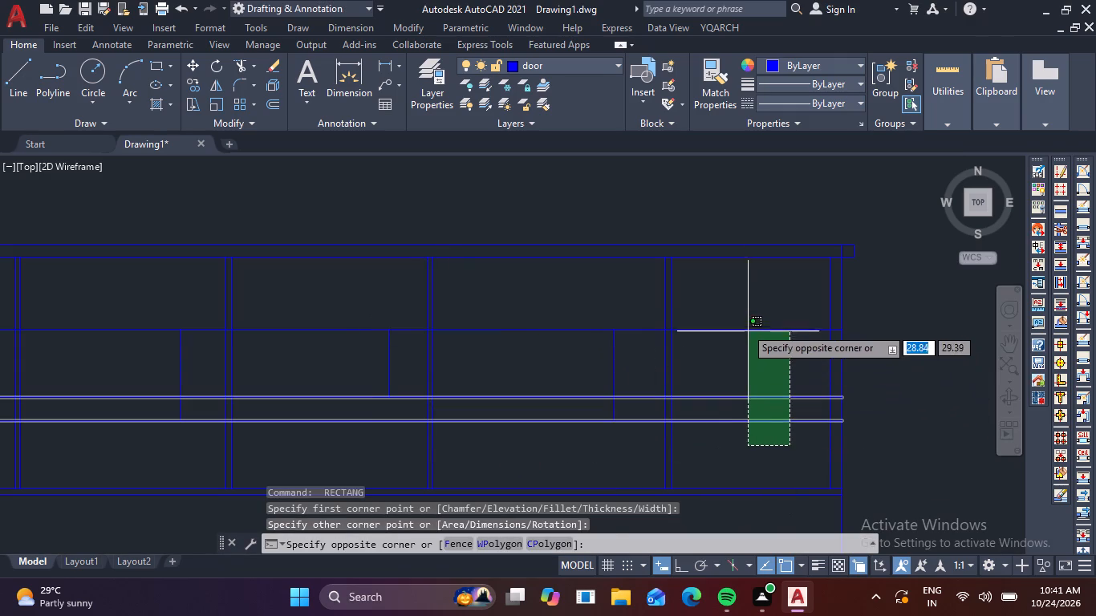
click(740, 309)
key(Delete)
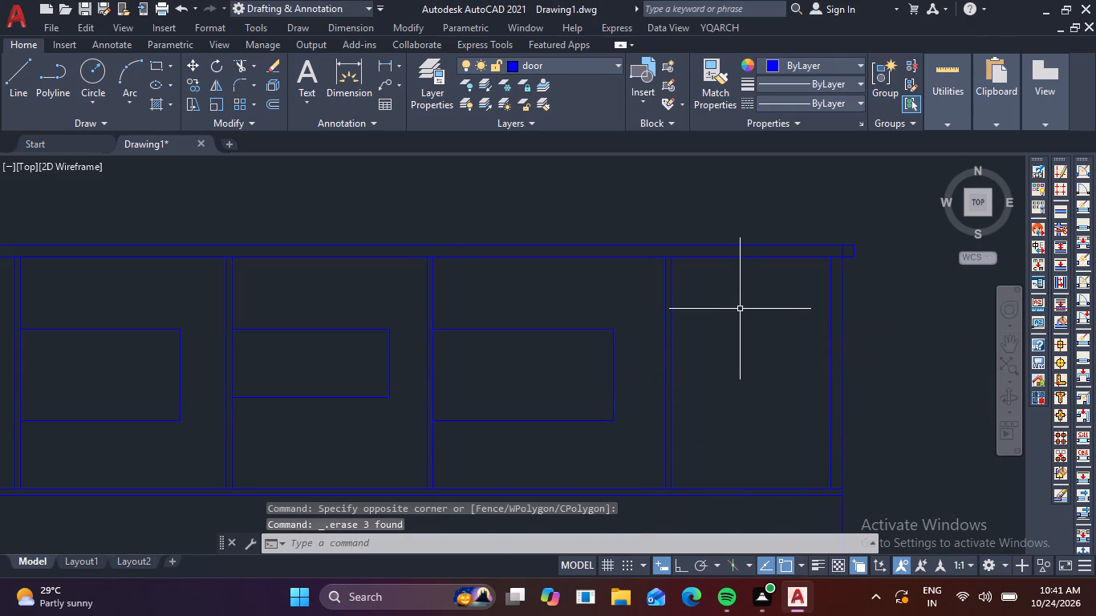
Offset the first room's window rectangle inward twice at 0.01 spacing to form its frame.
scroll(662, 363, down, 2)
scroll(403, 383, up, 3)
middle_drag(336, 417, 401, 438)
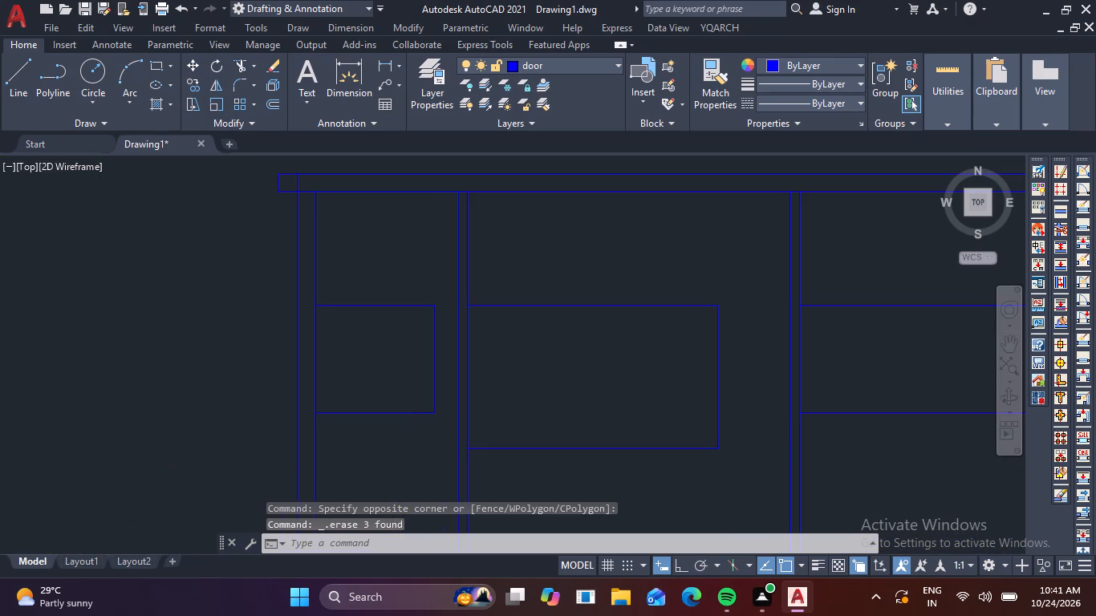
key(o)
key(Return)
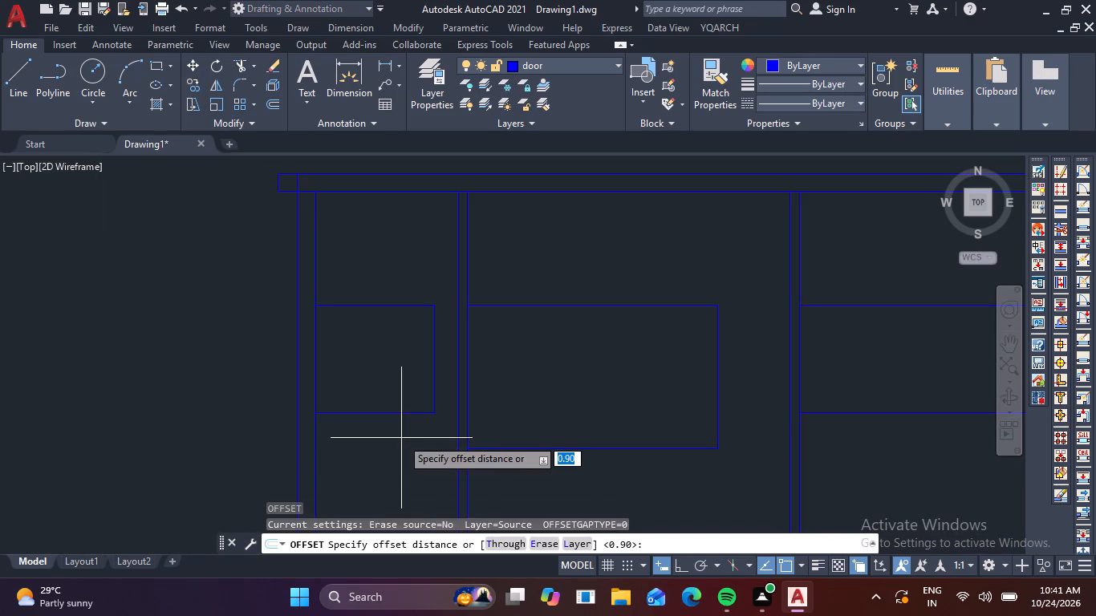
text(01)
key(BackSpace)
key(BackSpace)
key(BackSpace)
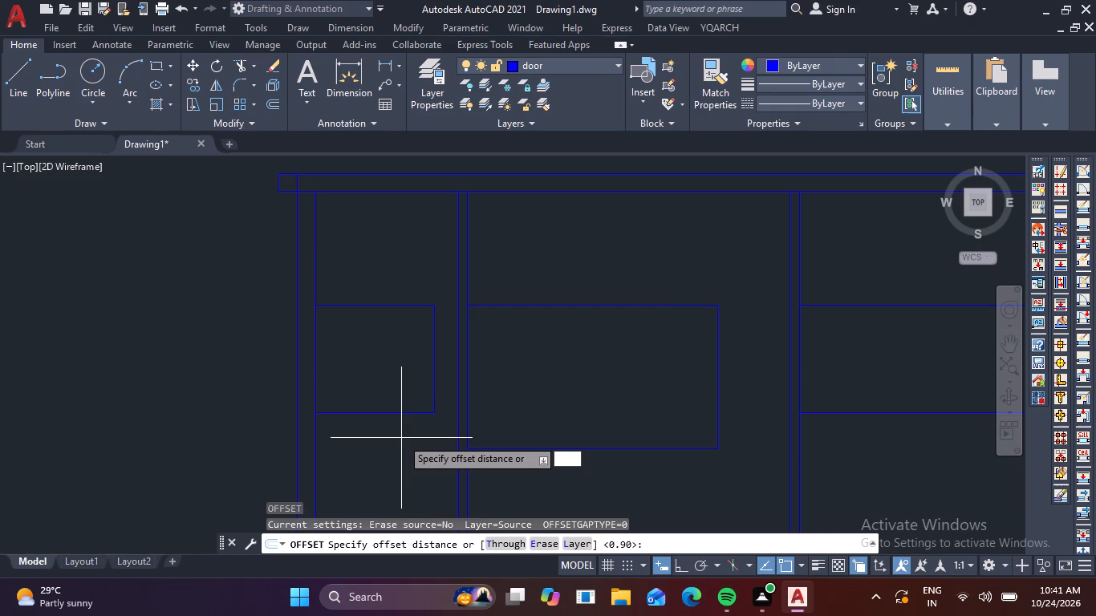
text(.02)
key(BackSpace)
key(1)
key(Return)
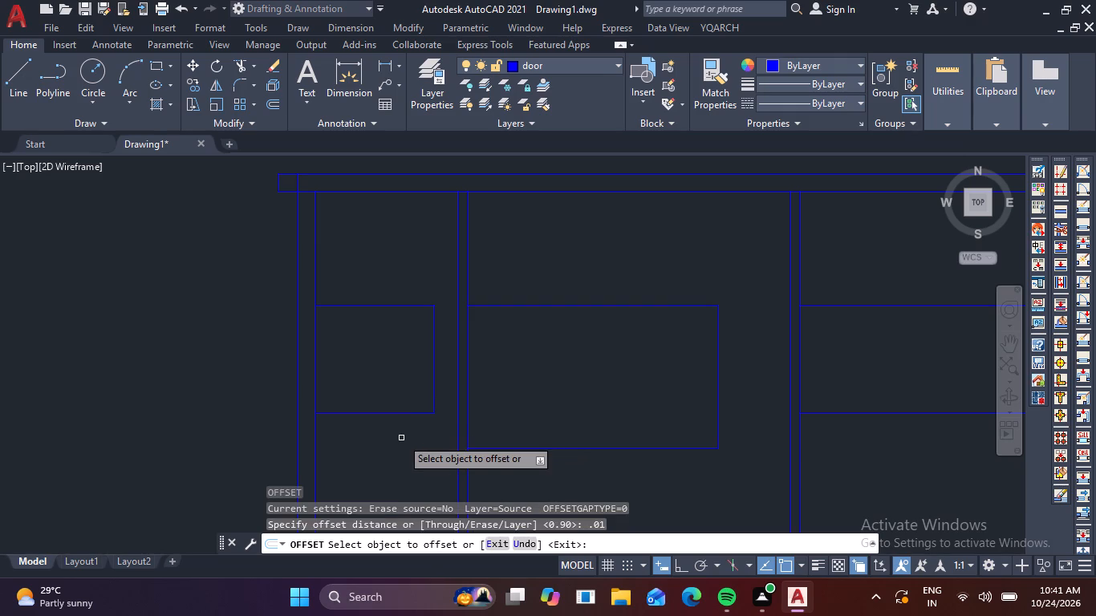
click(392, 414)
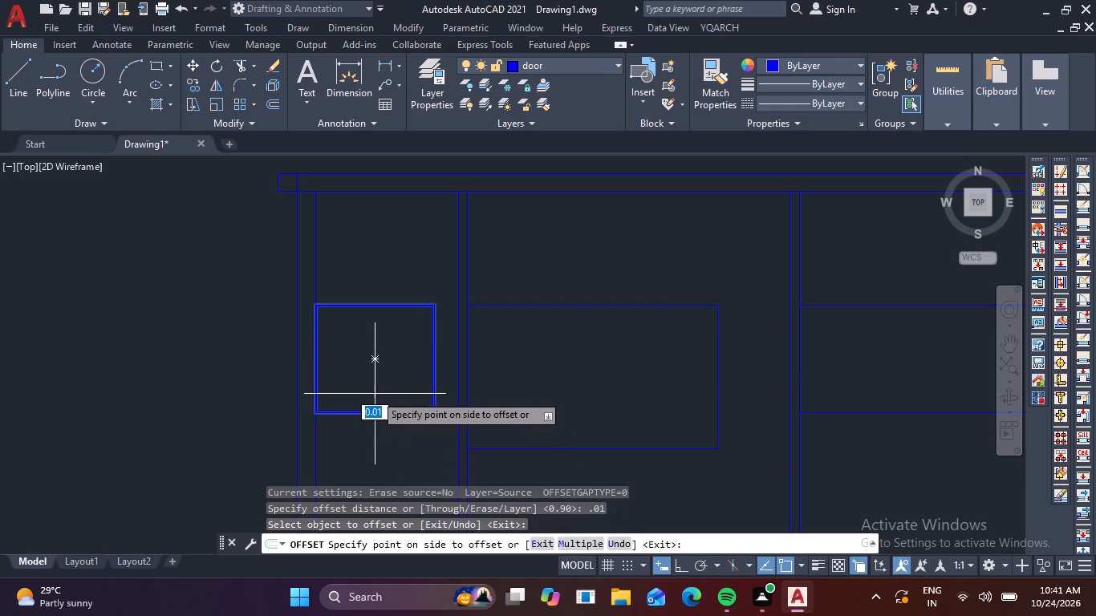
click(374, 393)
scroll(400, 395, up, 2)
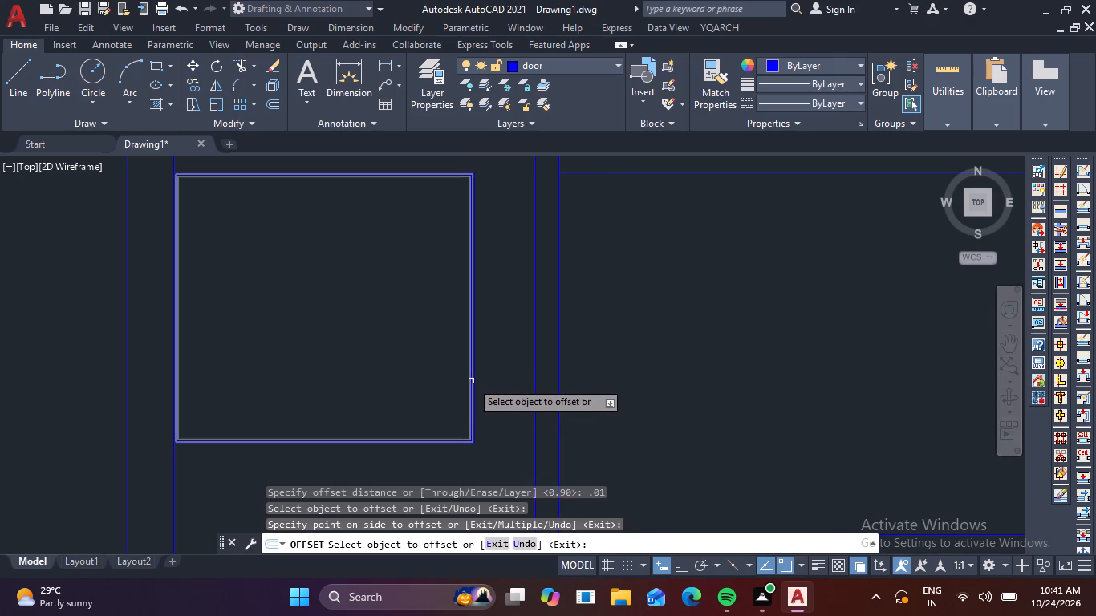
click(471, 381)
click(415, 393)
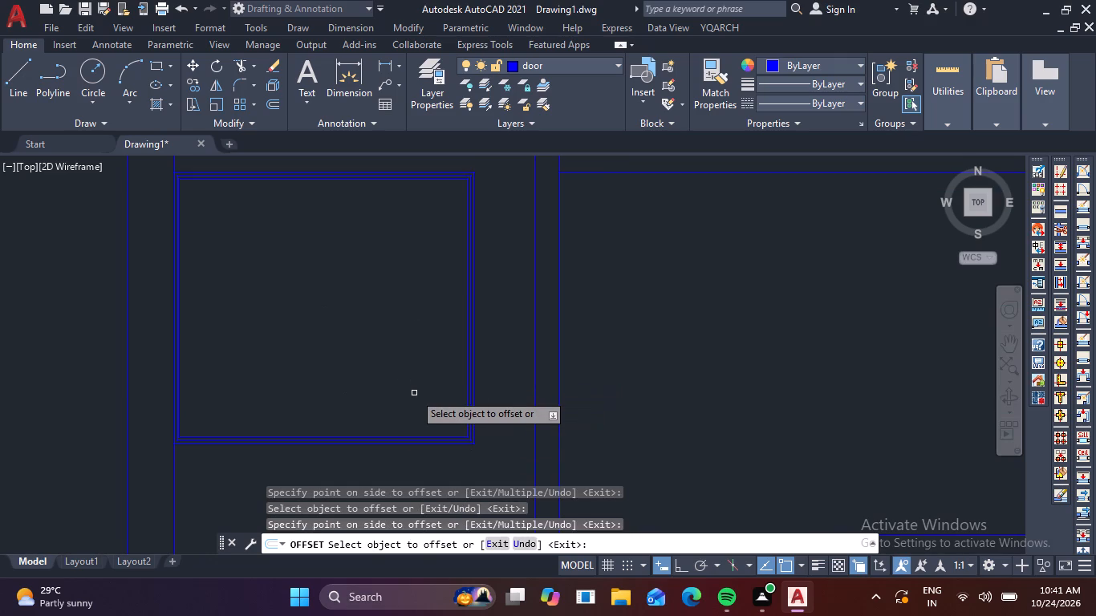
Offset the second room's window rectangle inward twice at 0.01 spacing to form its frame.
scroll(414, 393, down, 3)
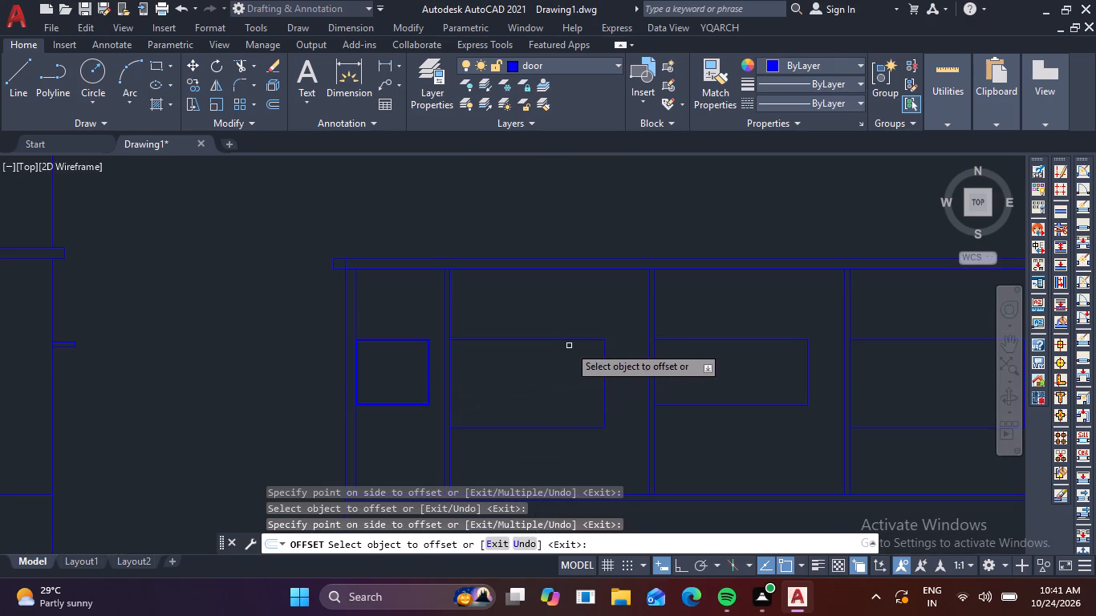
click(565, 341)
click(543, 368)
scroll(559, 343, up, 2)
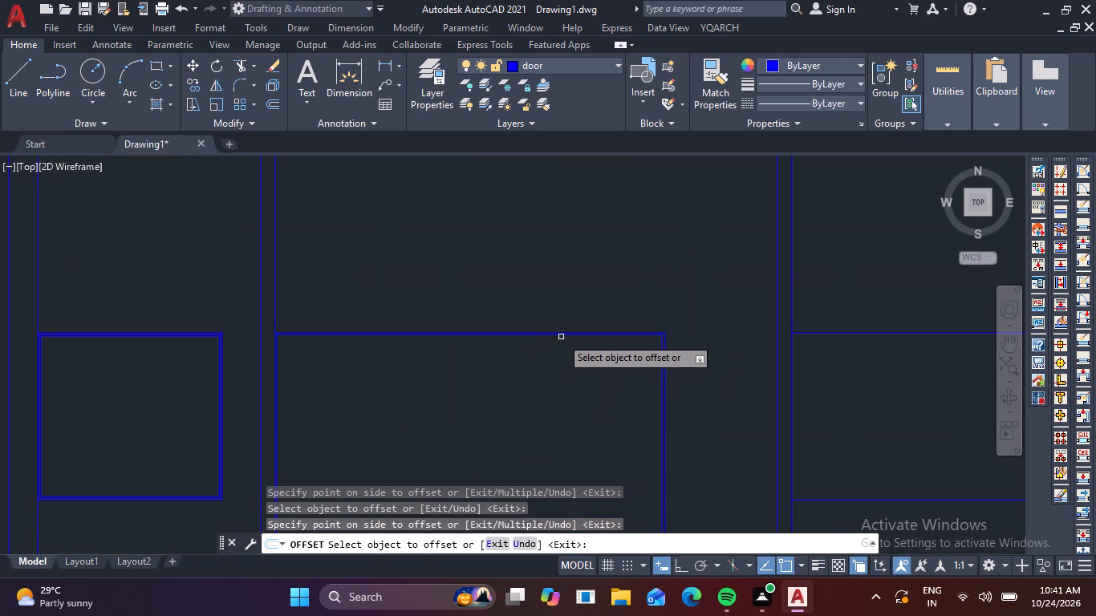
scroll(561, 337, up, 3)
click(570, 327)
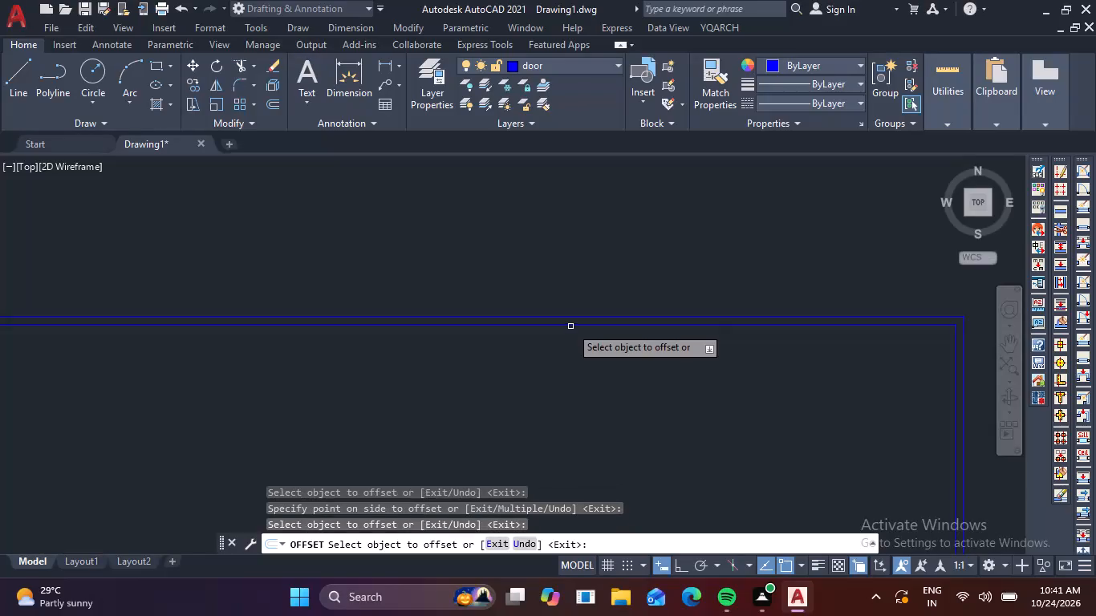
click(570, 326)
click(559, 350)
Offset the third room's window rectangle inward twice at 0.01 spacing to form its frame.
scroll(558, 351, down, 4)
middle_drag(729, 383, 716, 385)
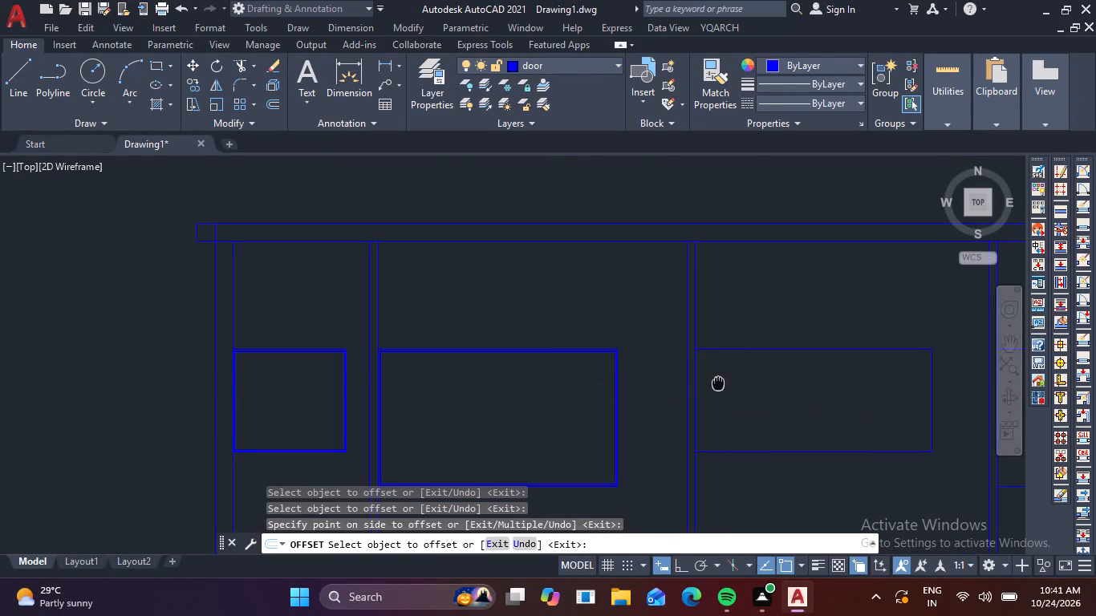
middle_drag(716, 385, 509, 380)
scroll(560, 354, up, 3)
click(569, 329)
click(576, 345)
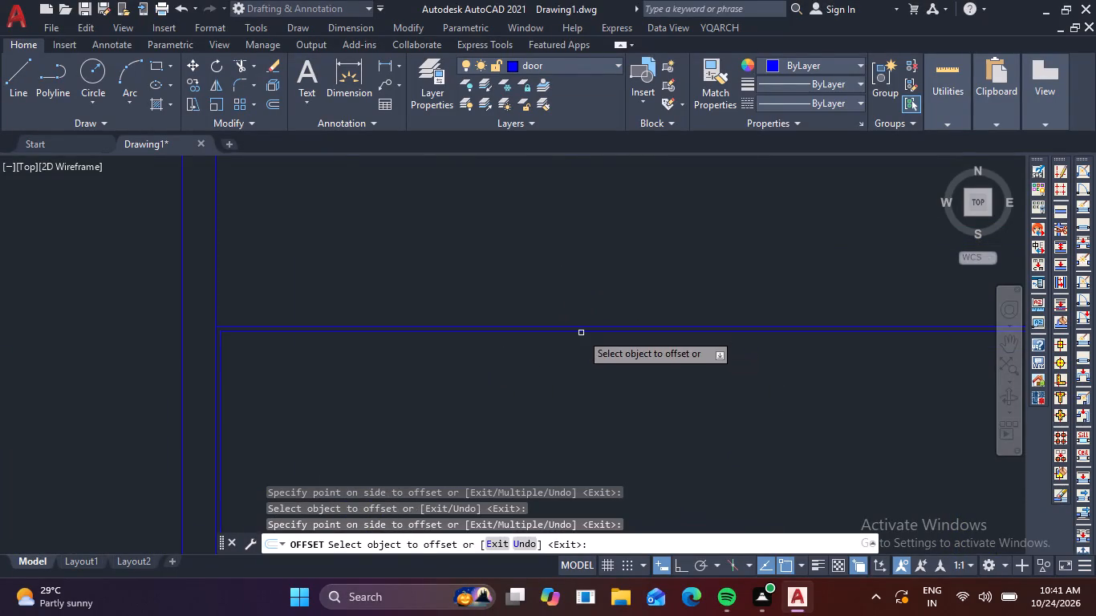
click(581, 330)
click(584, 351)
Offset the fourth room's window rectangle inward twice at 0.01 spacing to form its frame.
scroll(584, 351, down, 4)
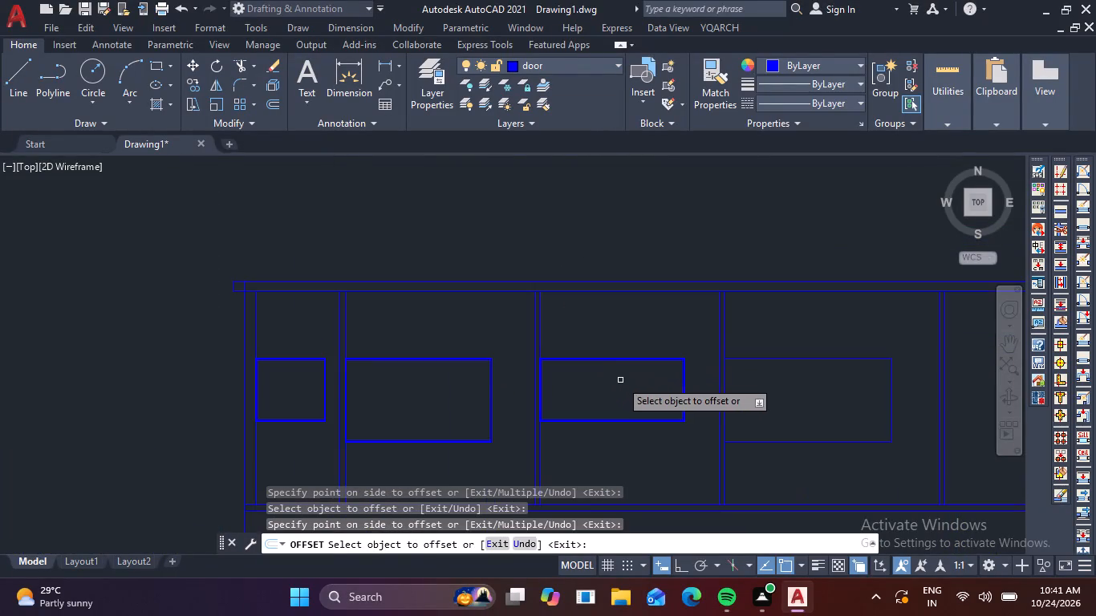
middle_drag(793, 371, 631, 379)
scroll(633, 369, up, 3)
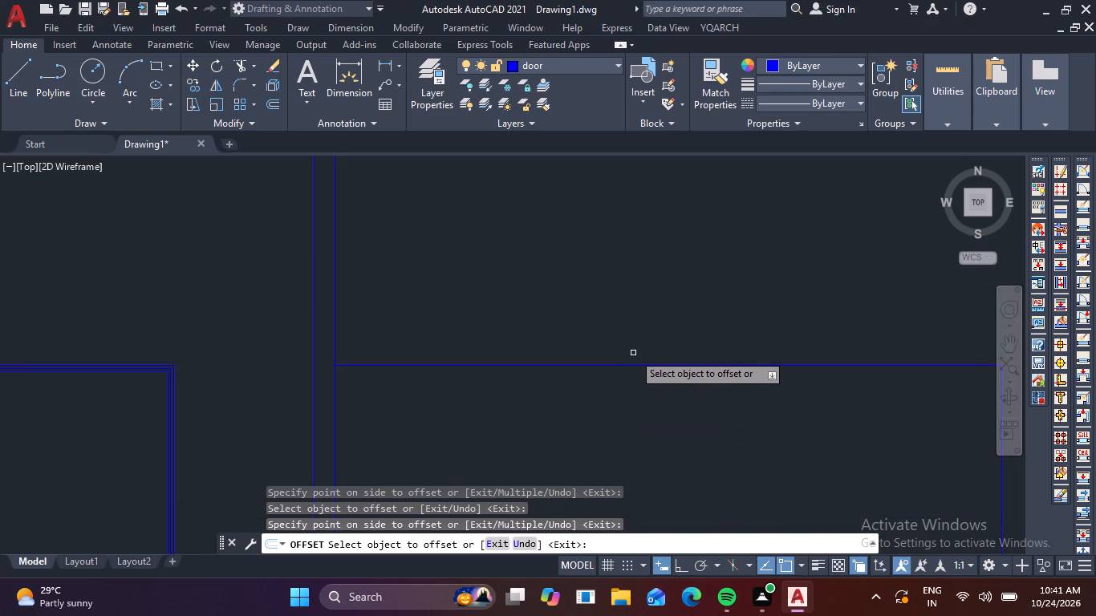
click(638, 363)
click(643, 385)
click(641, 366)
click(641, 377)
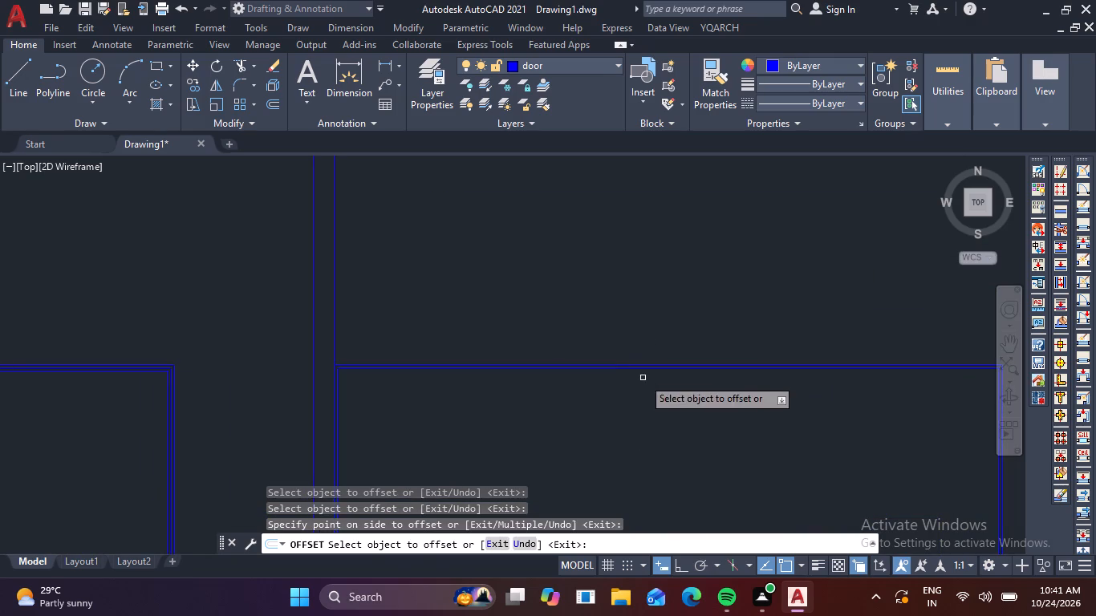
scroll(643, 375, up, 3)
click(648, 364)
click(647, 387)
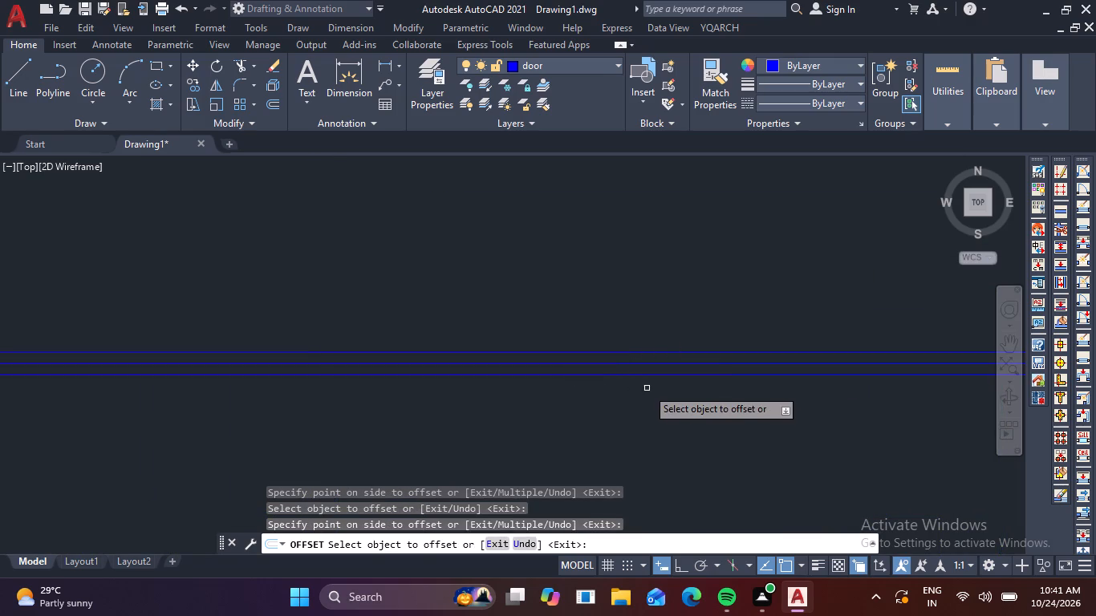
key(Escape)
Draw a vertical centre line about 0.86 long in the first room's window, between the inner frame's top and bottom midpoints.
scroll(647, 388, down, 8)
scroll(404, 414, up, 4)
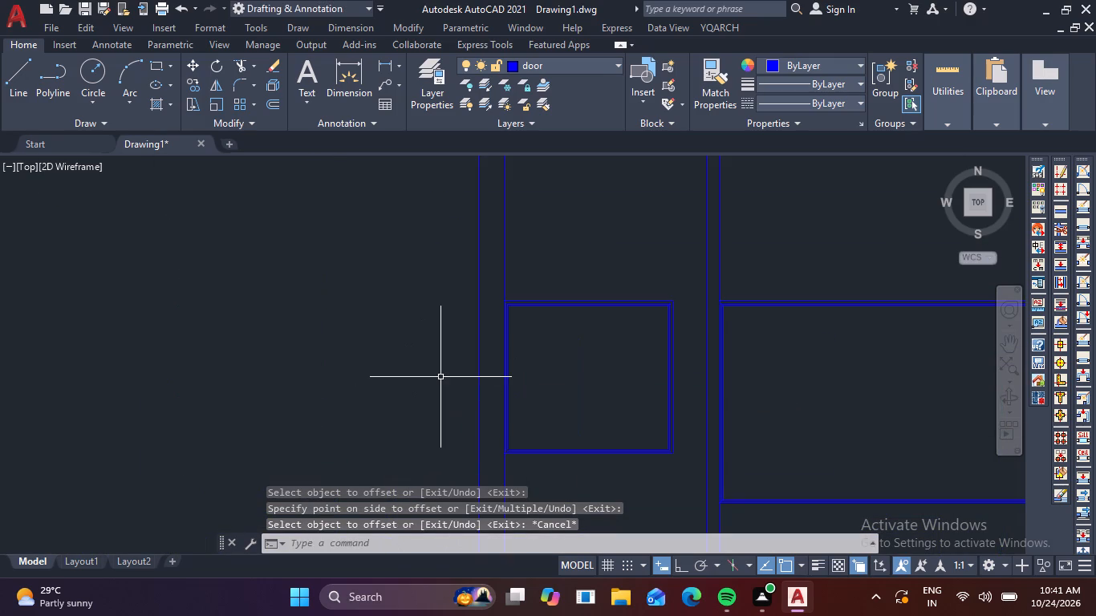
text(L)
key(space)
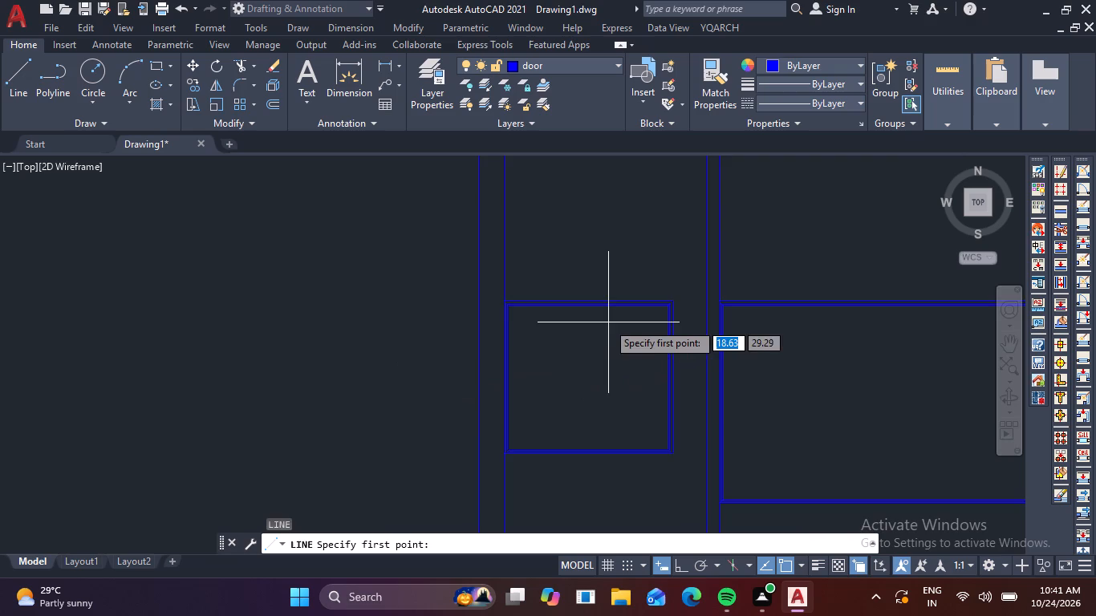
scroll(575, 318, up, 3)
click(615, 266)
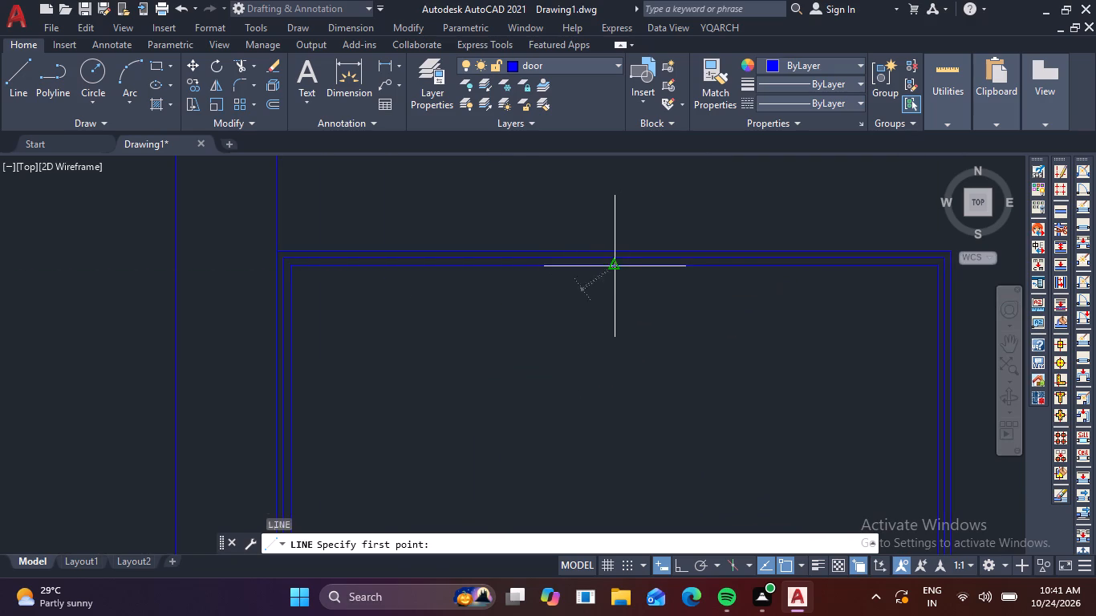
scroll(606, 308, down, 3)
middle_drag(611, 336, 595, 287)
scroll(594, 362, up, 4)
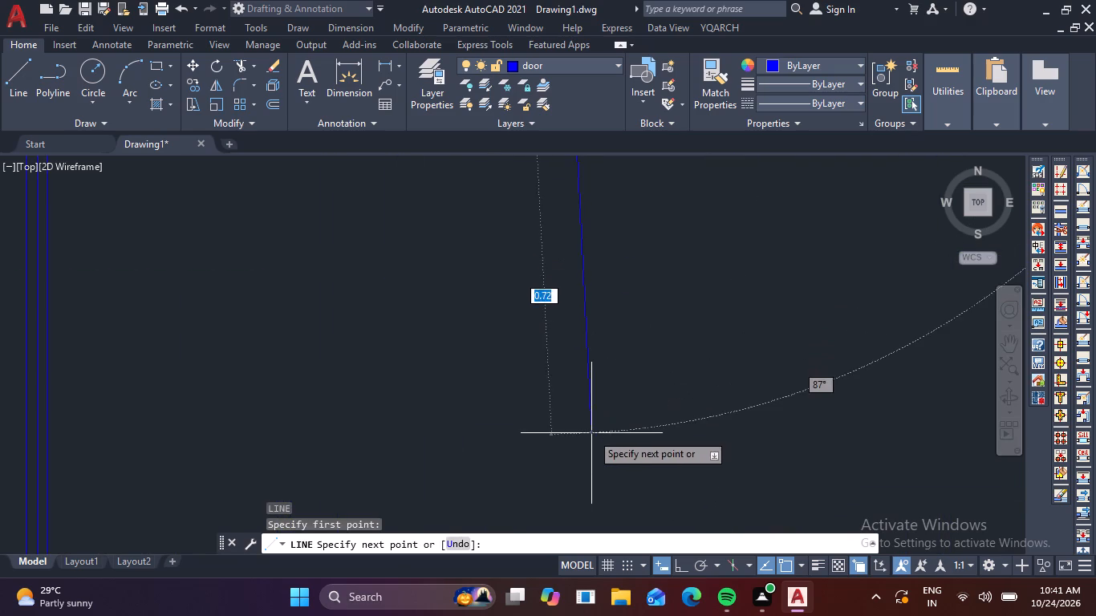
scroll(591, 433, down, 2)
middle_drag(580, 415, 561, 308)
scroll(559, 342, up, 4)
scroll(558, 361, down, 3)
middle_drag(558, 361, 560, 332)
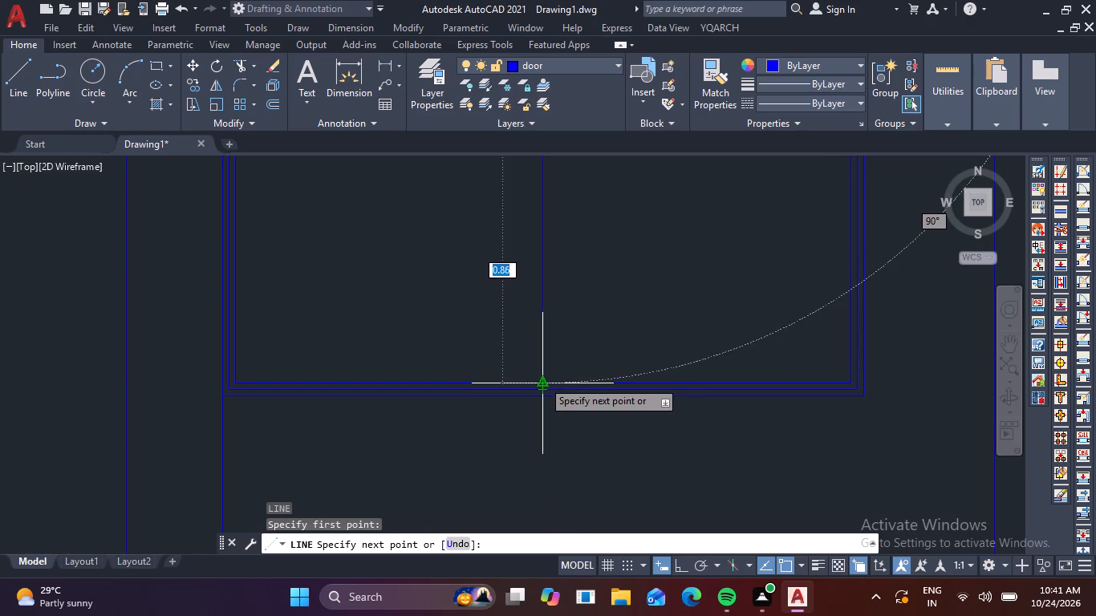
click(542, 385)
key(Escape)
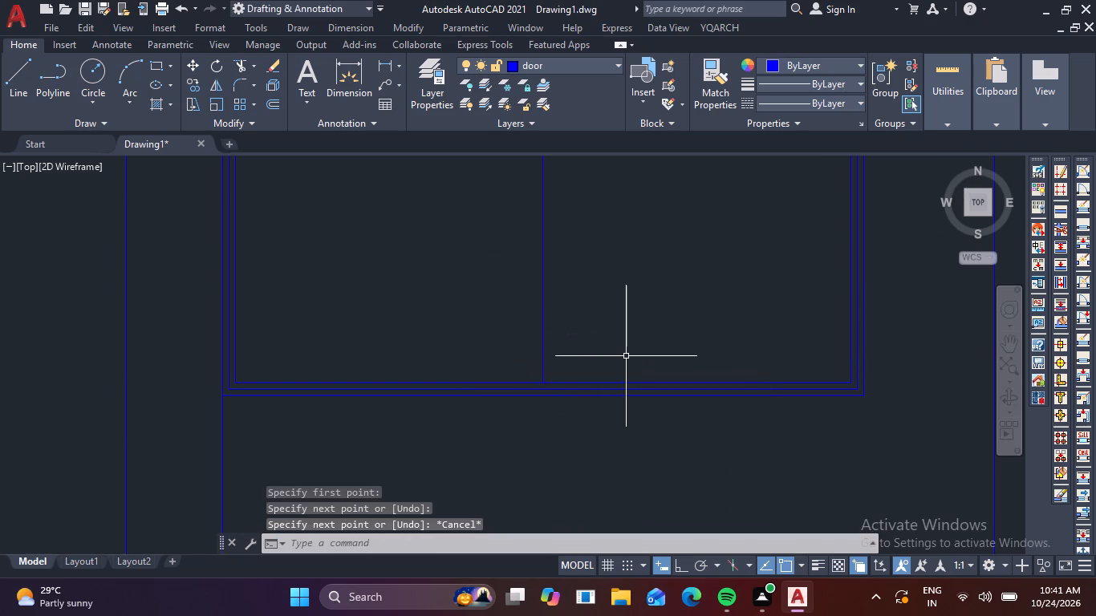
Offset the first window's centre line twice to each side at 0.01 spacing to form the mullion.
text(O)
key(space)
key(space)
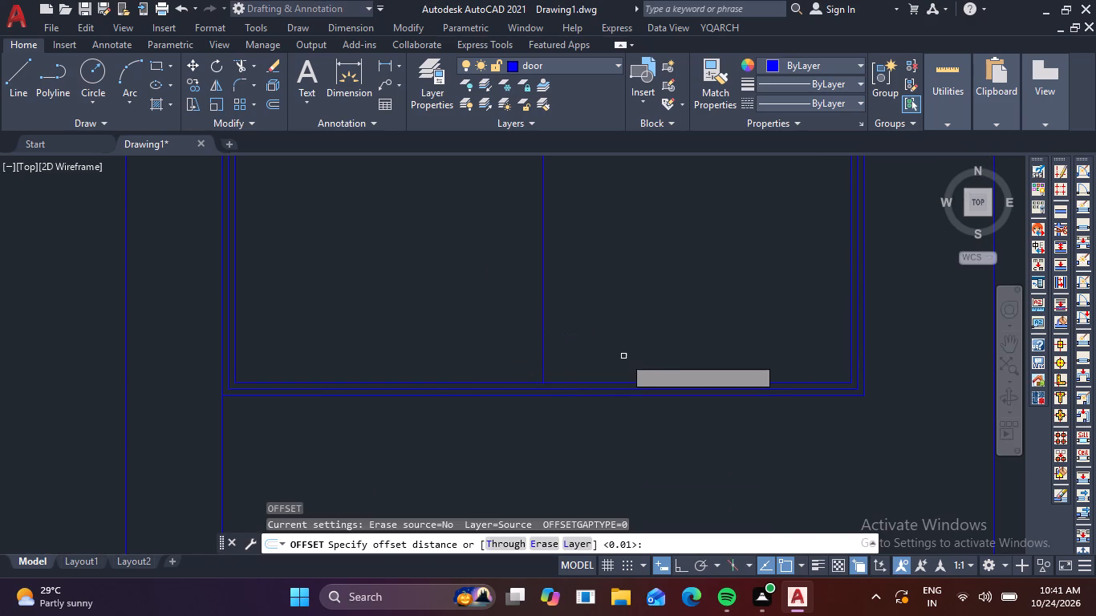
click(542, 351)
click(503, 360)
click(534, 357)
click(513, 360)
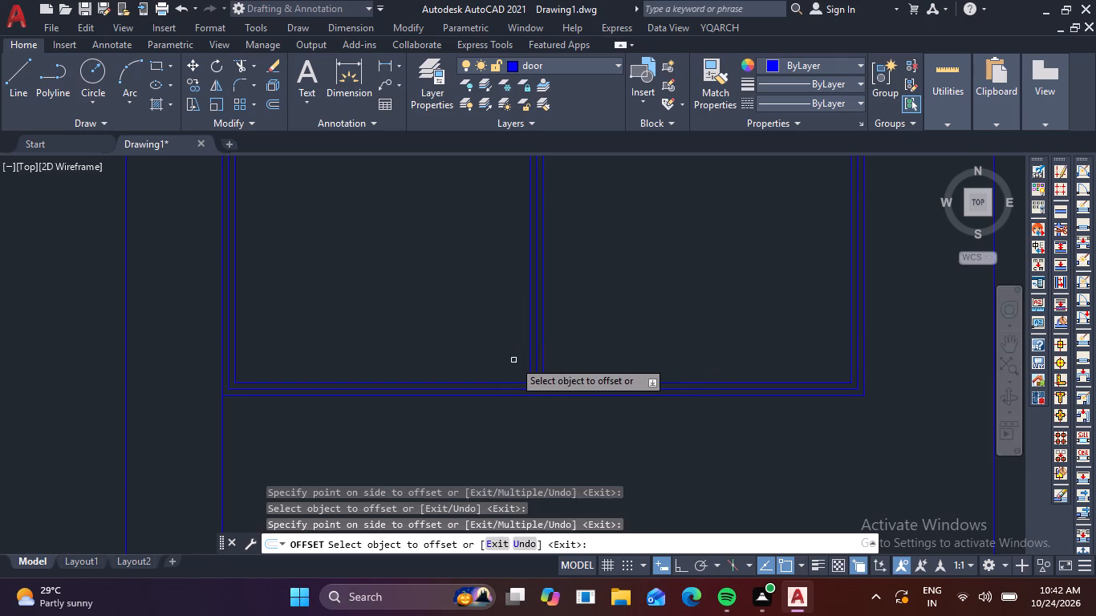
click(542, 356)
click(562, 355)
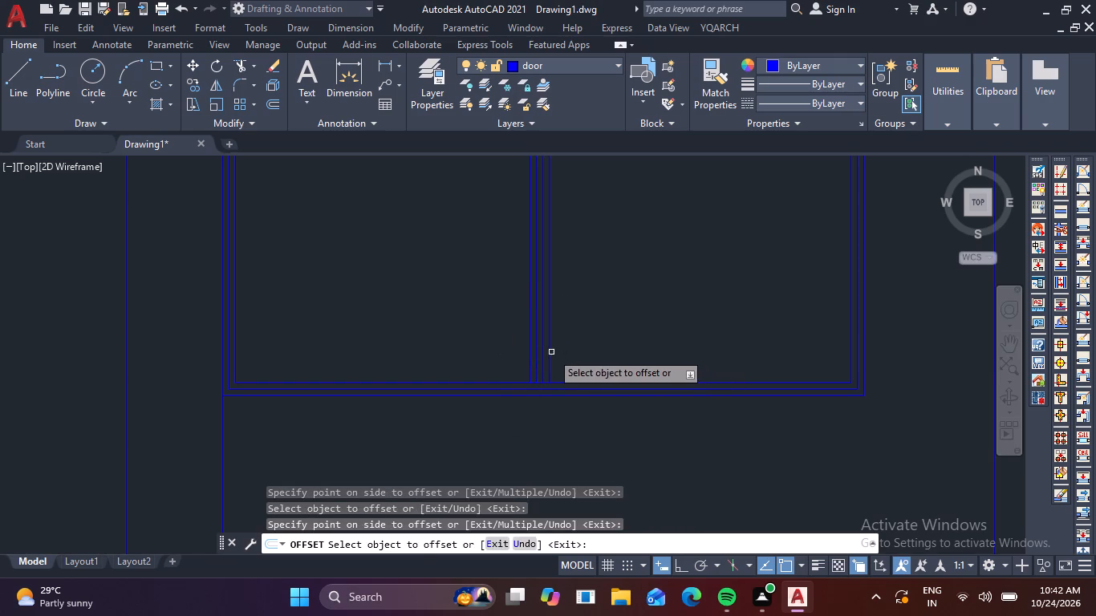
click(551, 352)
click(562, 352)
scroll(570, 348, down, 6)
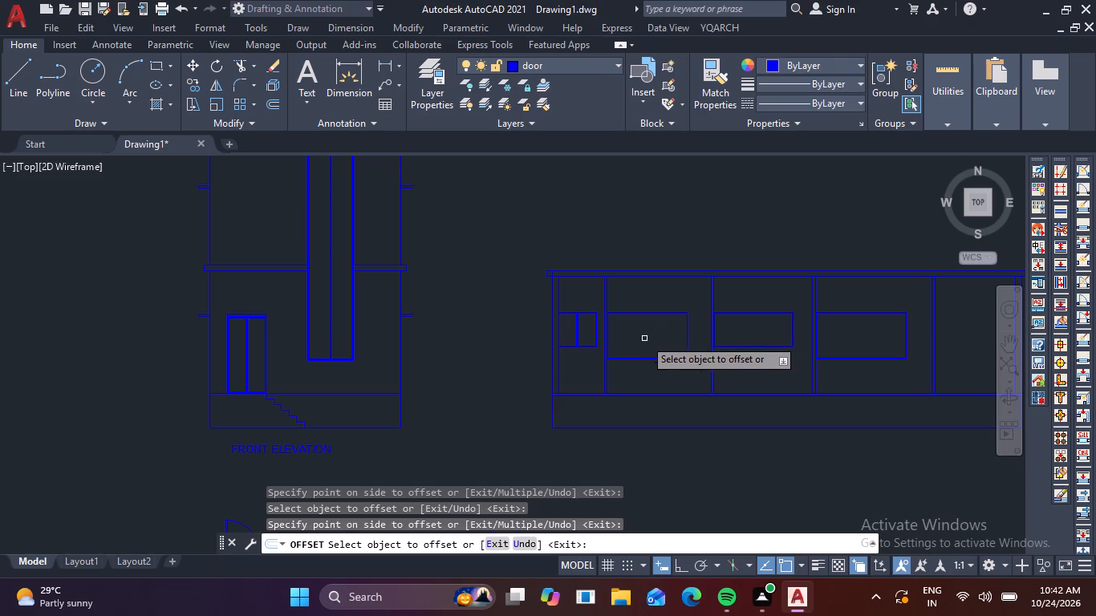
key(Escape)
Draw a vertical centre line about 1.16 long in the second room's window, between the inner frame's top and bottom midpoints.
text(L)
key(space)
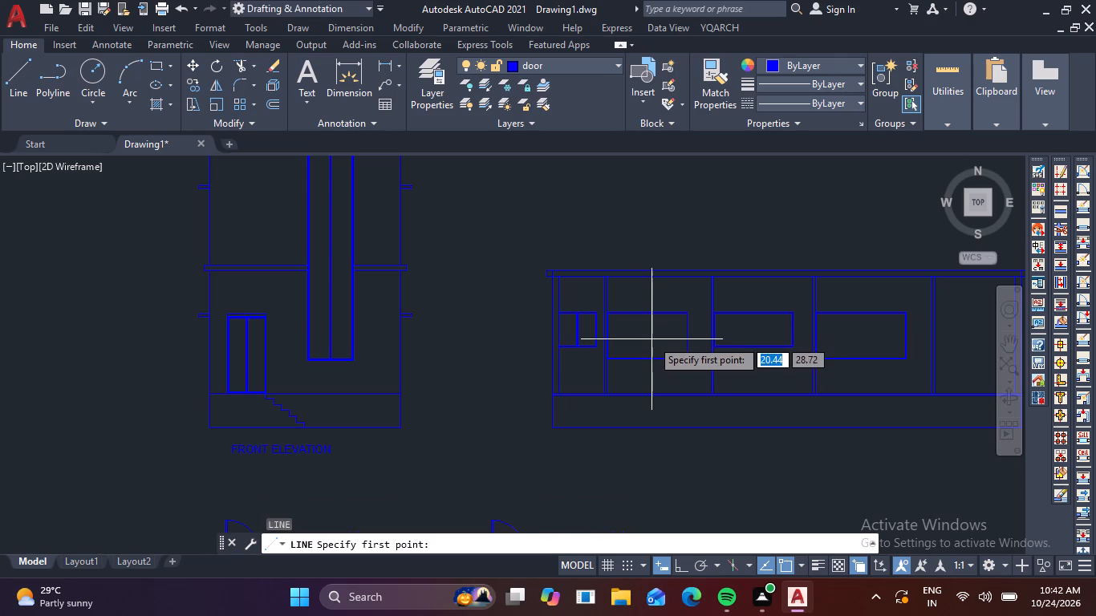
scroll(652, 302, up, 4)
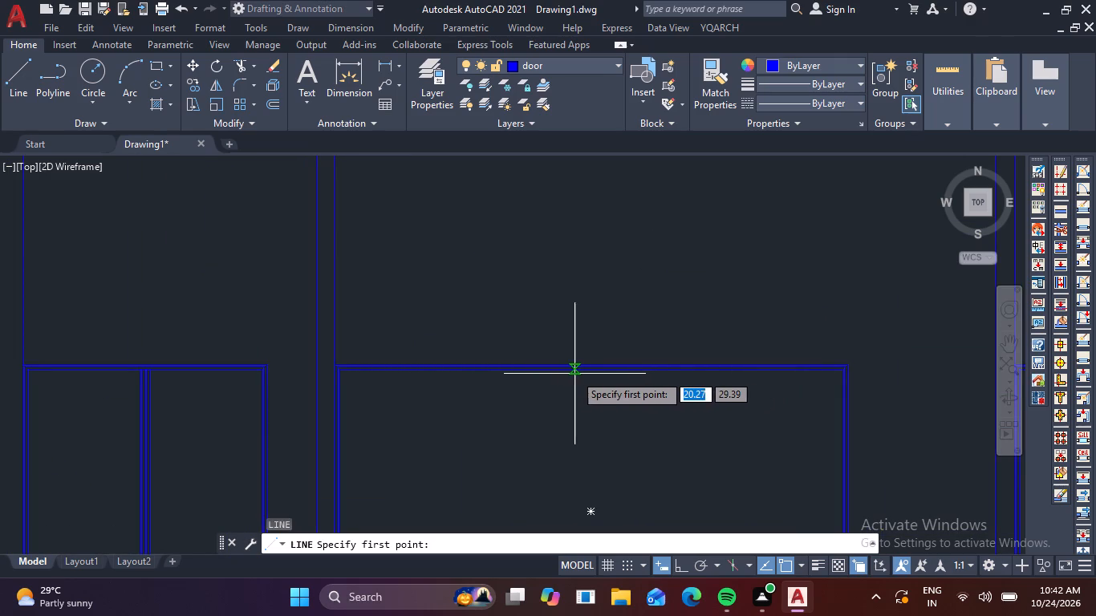
scroll(589, 377, up, 3)
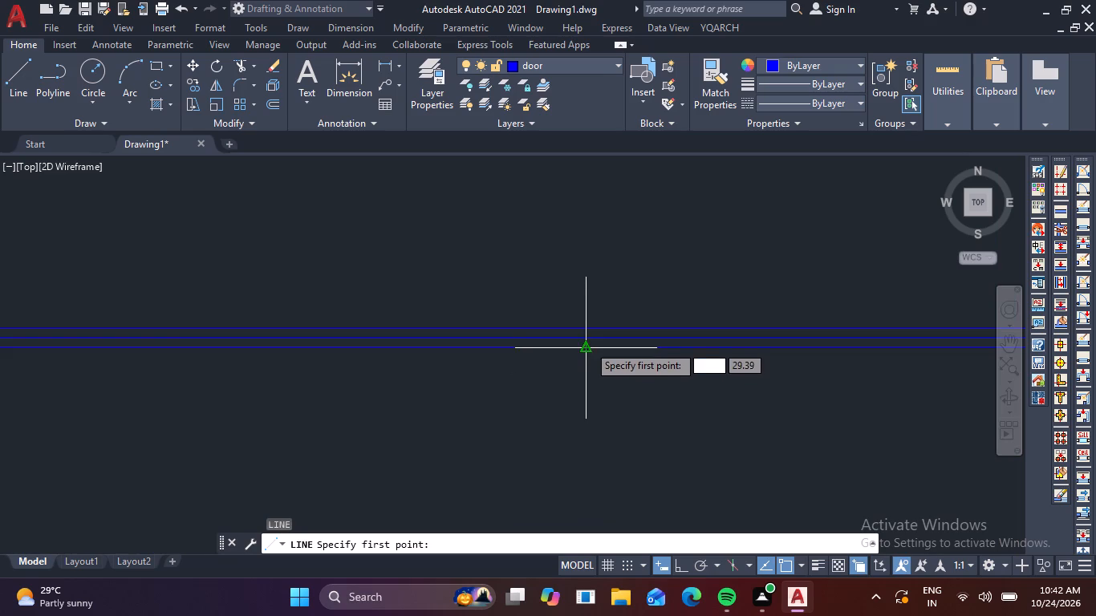
click(588, 345)
scroll(578, 387, down, 3)
middle_drag(584, 418, 550, 265)
scroll(540, 269, down, 2)
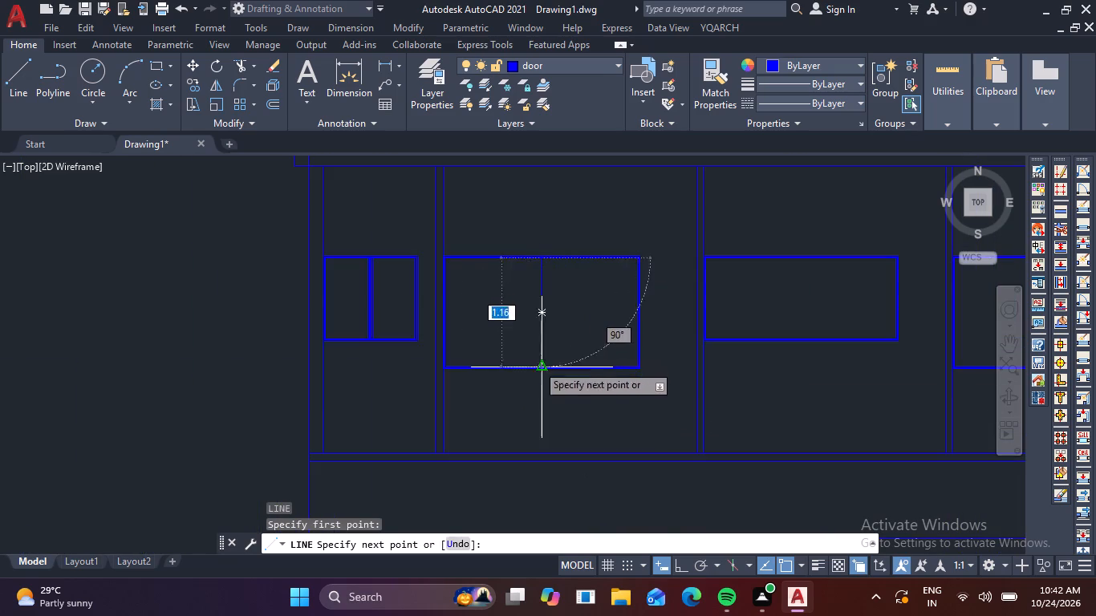
scroll(537, 364, up, 3)
click(542, 377)
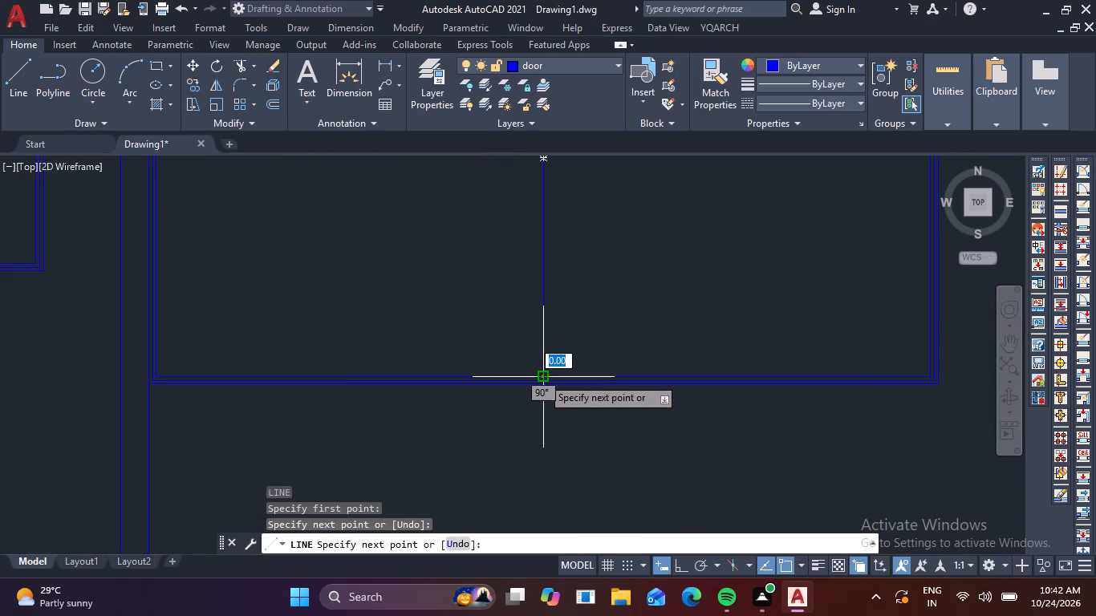
key(Escape)
Draw a vertical centre line about 0.86 long in the third room's window, between the inner frame's top and bottom midpoints.
scroll(546, 378, down, 3)
middle_drag(688, 362, 412, 367)
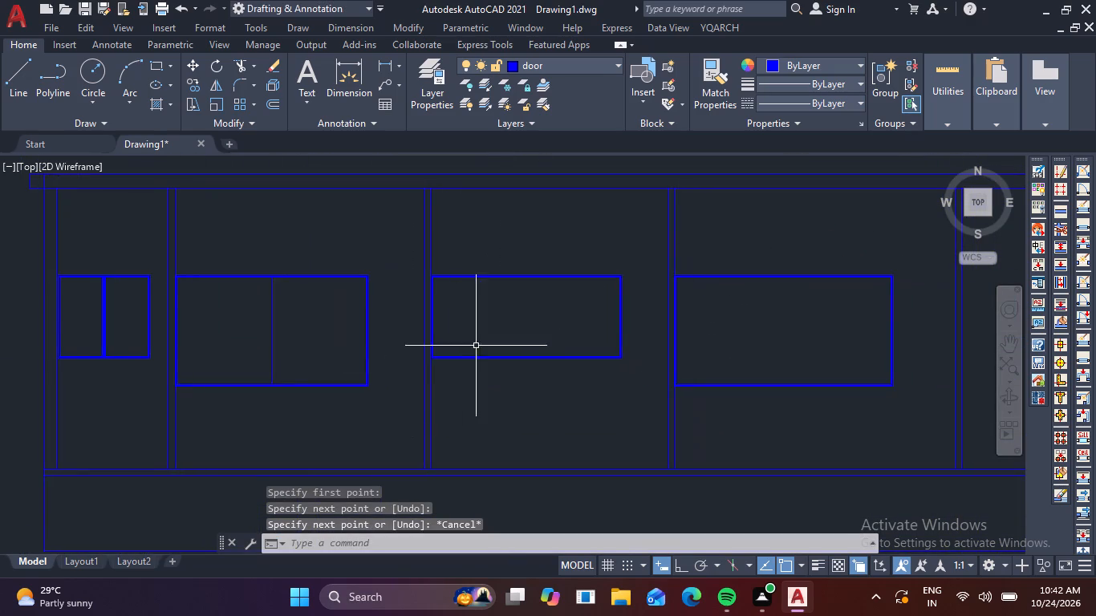
key(Escape)
scroll(509, 301, up, 4)
scroll(531, 276, down, 2)
key(space)
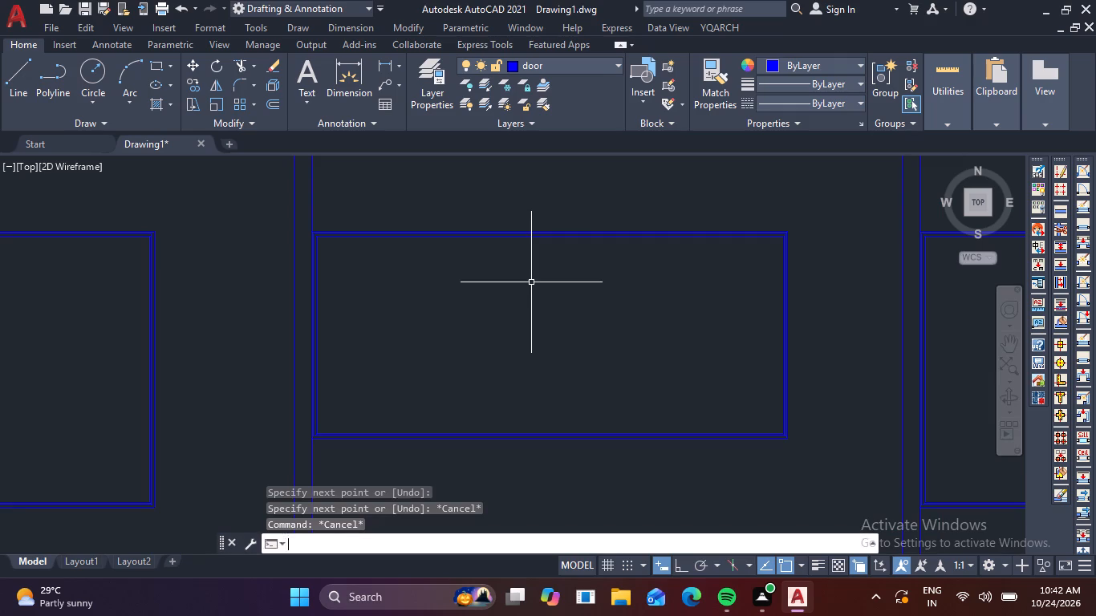
scroll(534, 266, up, 1)
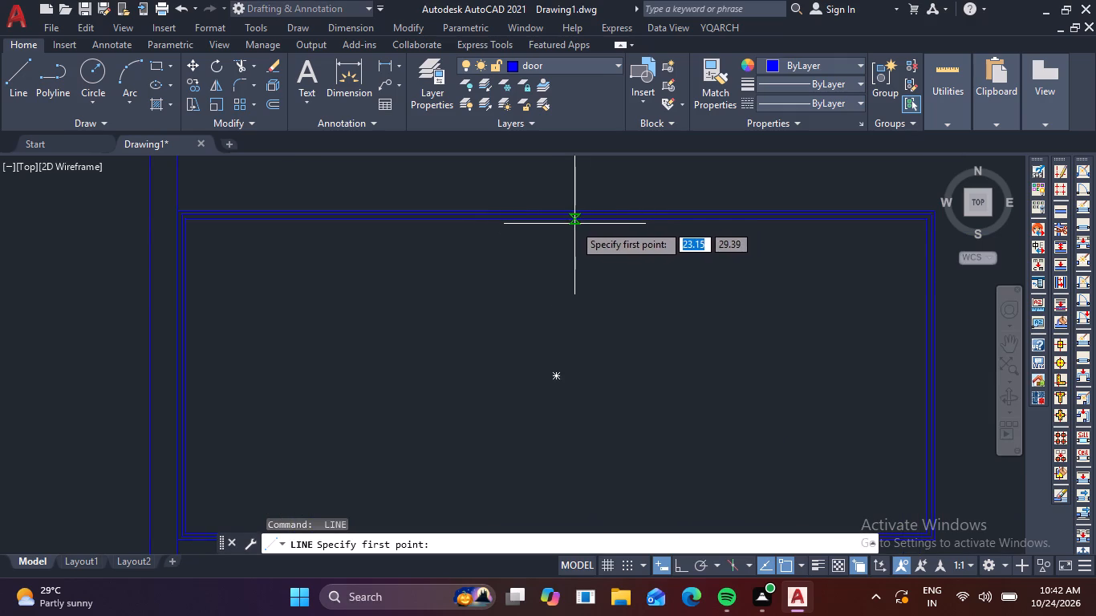
click(560, 223)
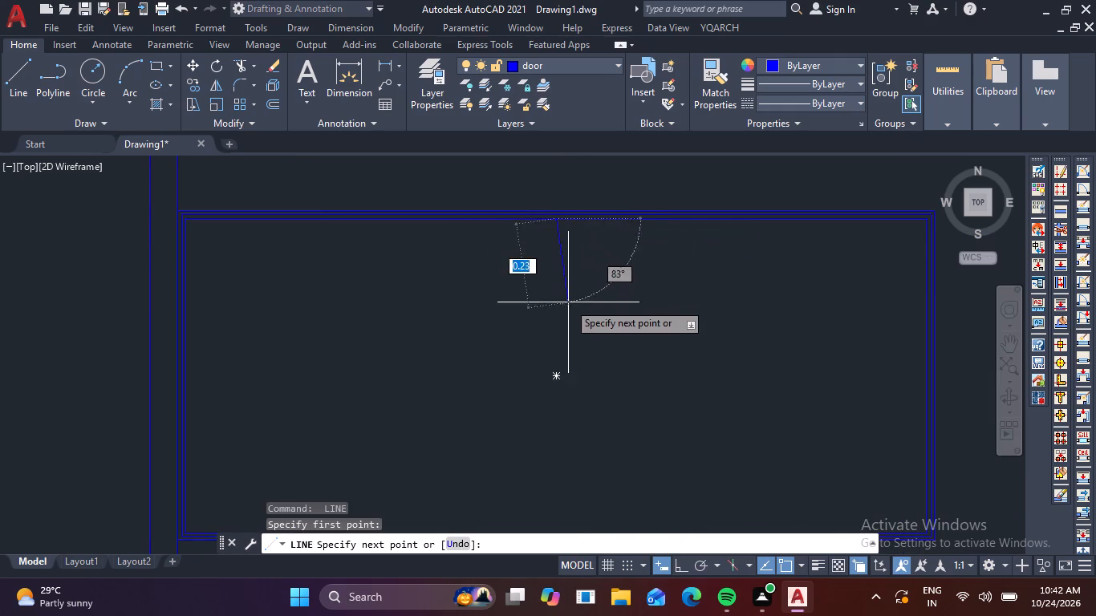
scroll(568, 308, down, 1)
middle_drag(558, 330, 558, 271)
scroll(561, 352, up, 2)
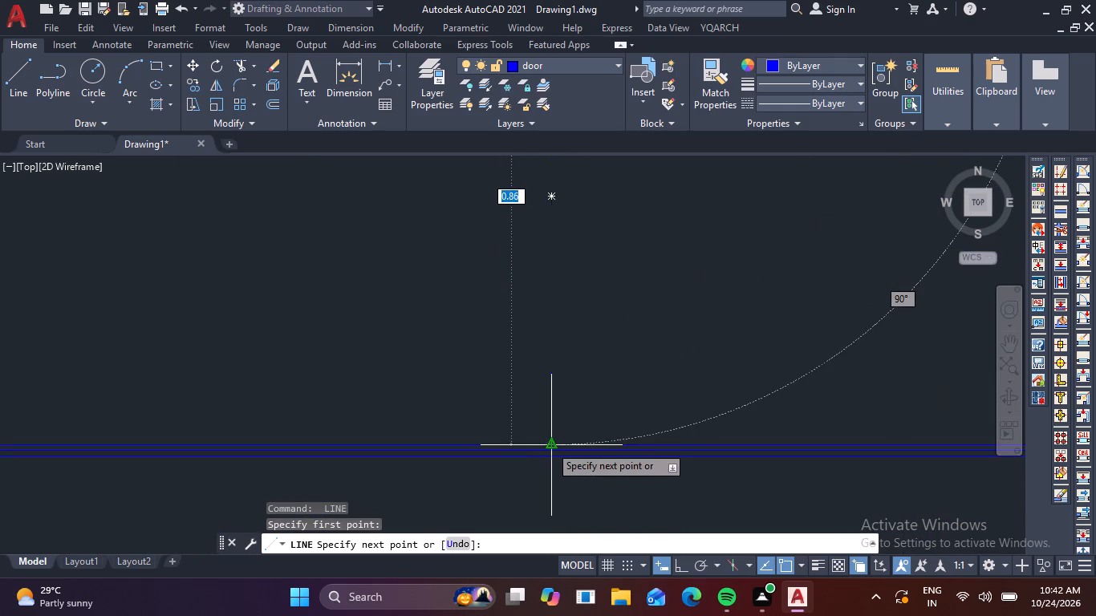
click(550, 445)
key(space)
Draw a vertical centre line about 1.16 long in the fourth room's window, between the inner frame's top and bottom midpoints.
scroll(607, 406, down, 2)
middle_drag(621, 392, 306, 391)
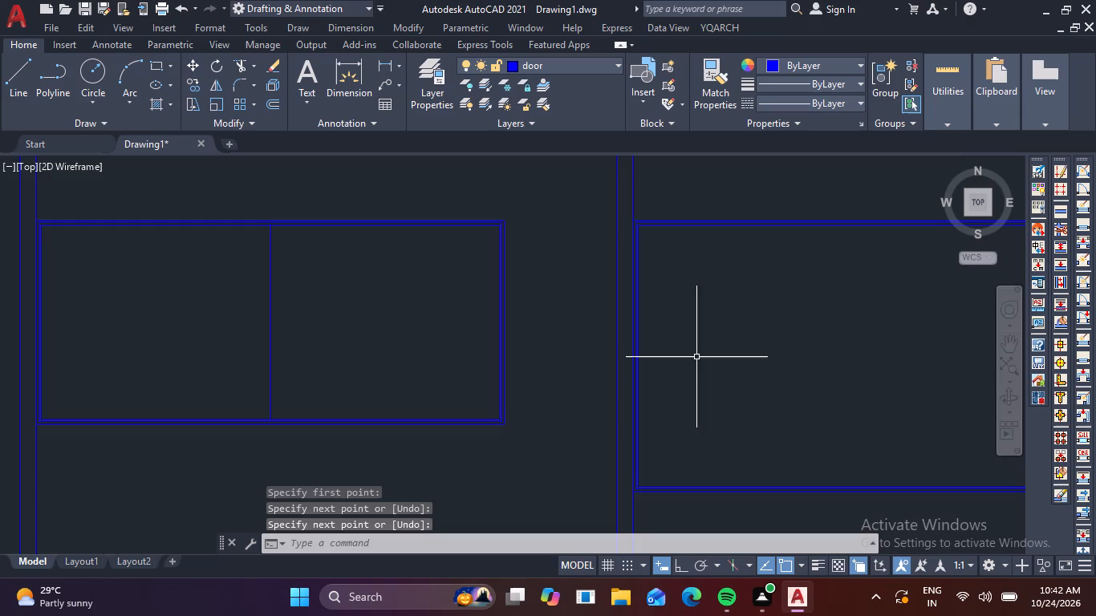
scroll(620, 371, down, 1)
middle_drag(605, 375, 400, 427)
key(space)
click(587, 335)
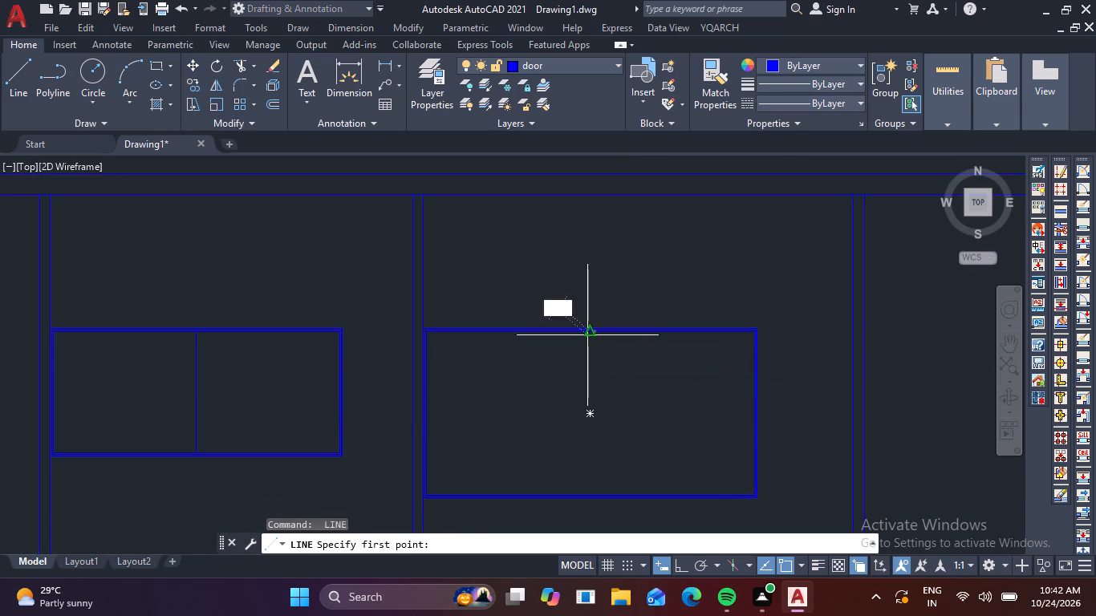
scroll(595, 404, up, 3)
scroll(580, 409, down, 1)
middle_drag(580, 430, 582, 456)
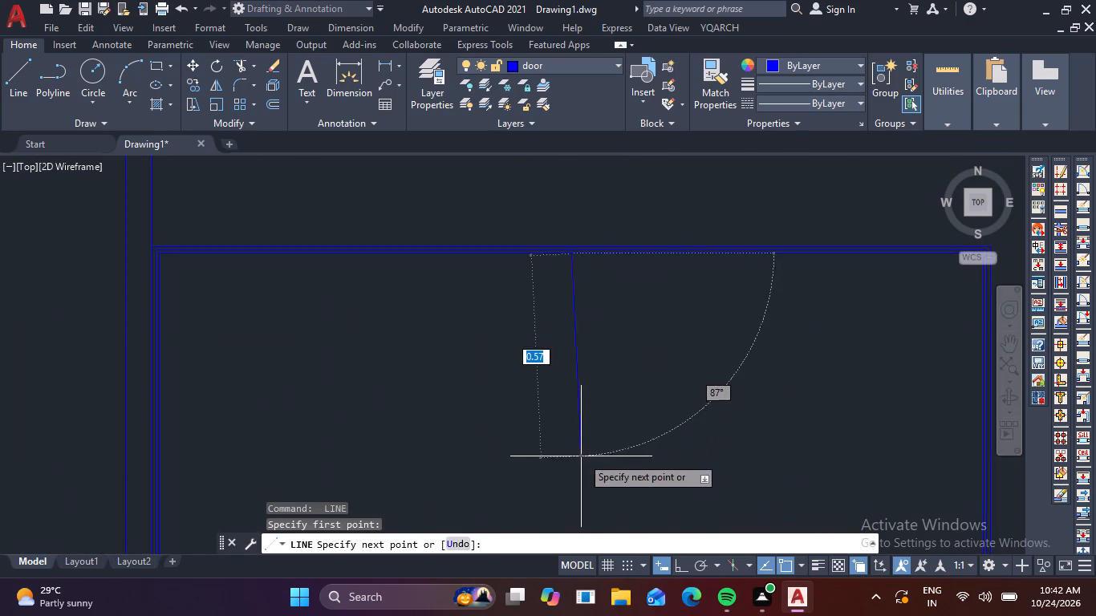
middle_drag(574, 462, 562, 379)
scroll(553, 355, up, 1)
scroll(579, 435, down, 1)
middle_drag(579, 452, 544, 361)
scroll(580, 452, down, 1)
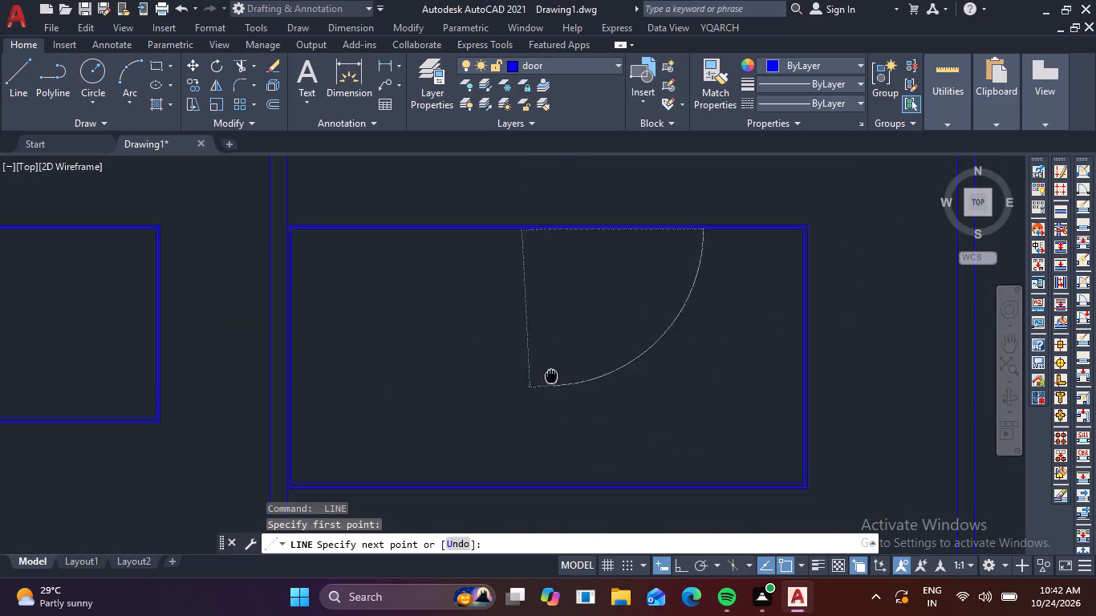
middle_drag(544, 361, 527, 313)
scroll(502, 397, up, 2)
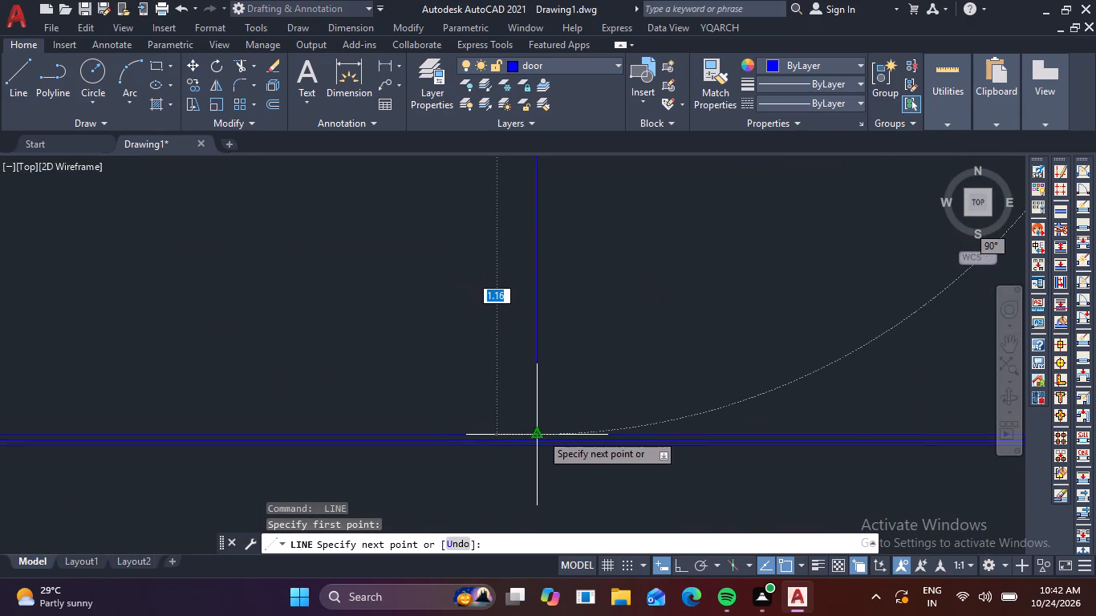
click(541, 433)
key(space)
Offset the centre line of the second room's window twice to each side at 0.01 spacing to form the mullion.
scroll(665, 351, down, 4)
middle_drag(434, 349, 480, 378)
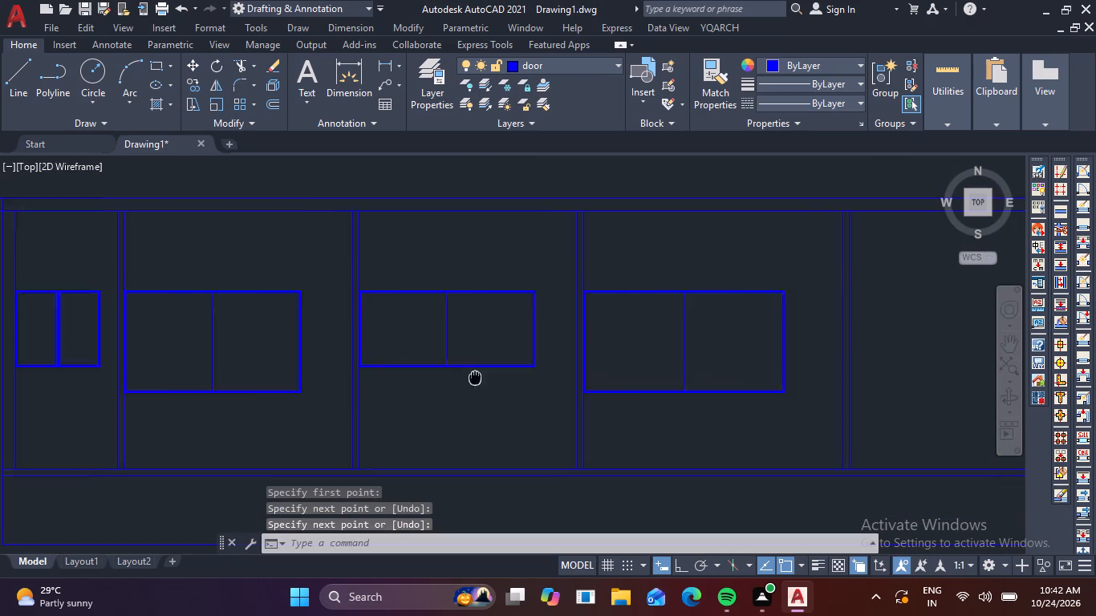
middle_drag(480, 378, 711, 415)
text(O)
key(space)
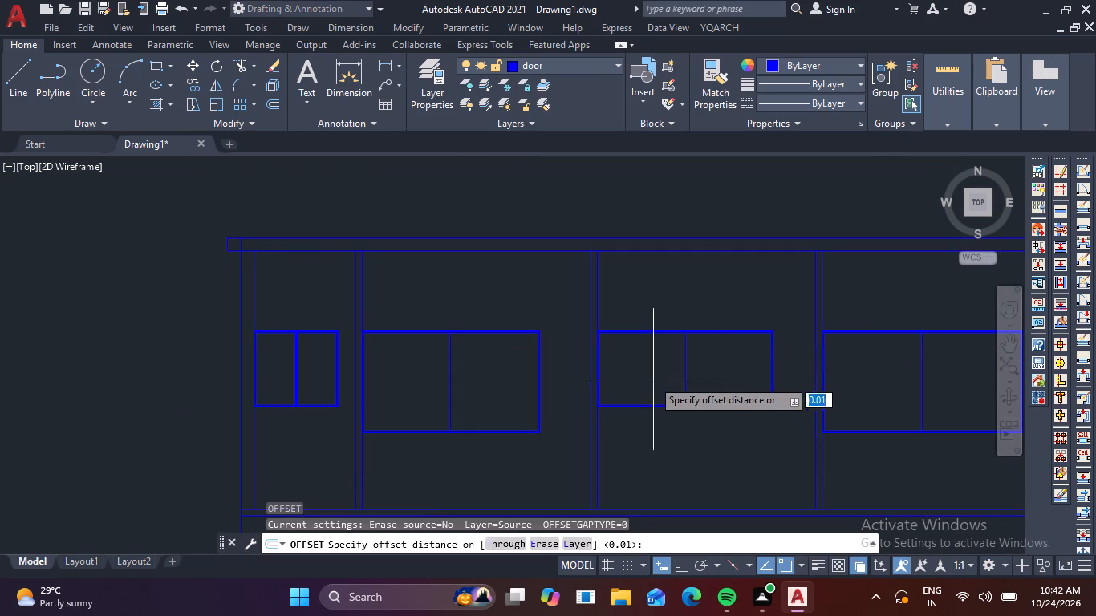
key(space)
scroll(444, 377, up, 2)
click(449, 375)
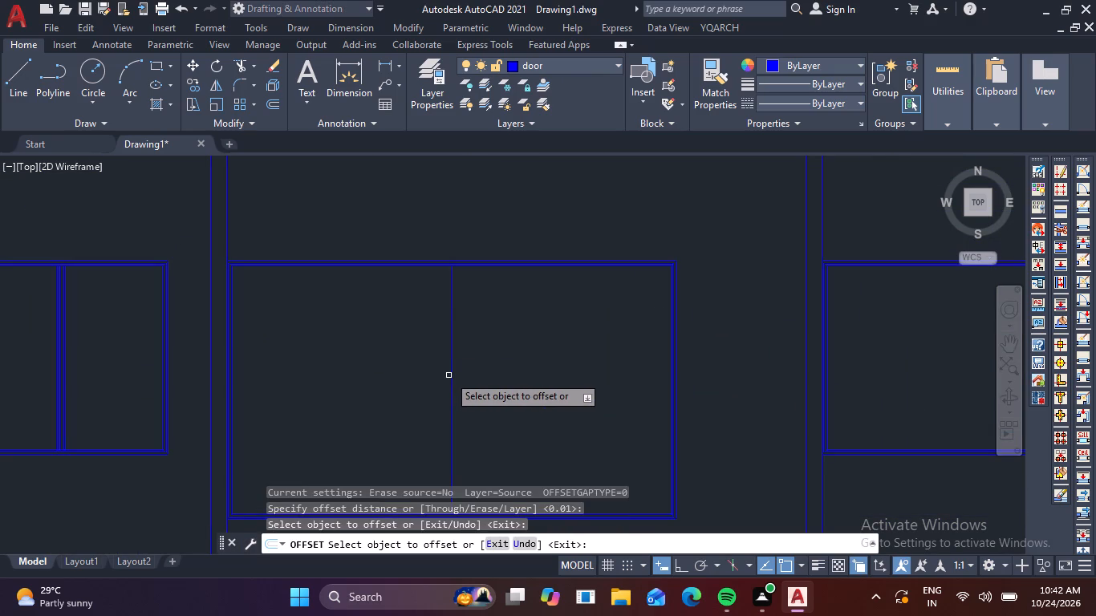
click(452, 383)
click(429, 385)
scroll(453, 381, up, 4)
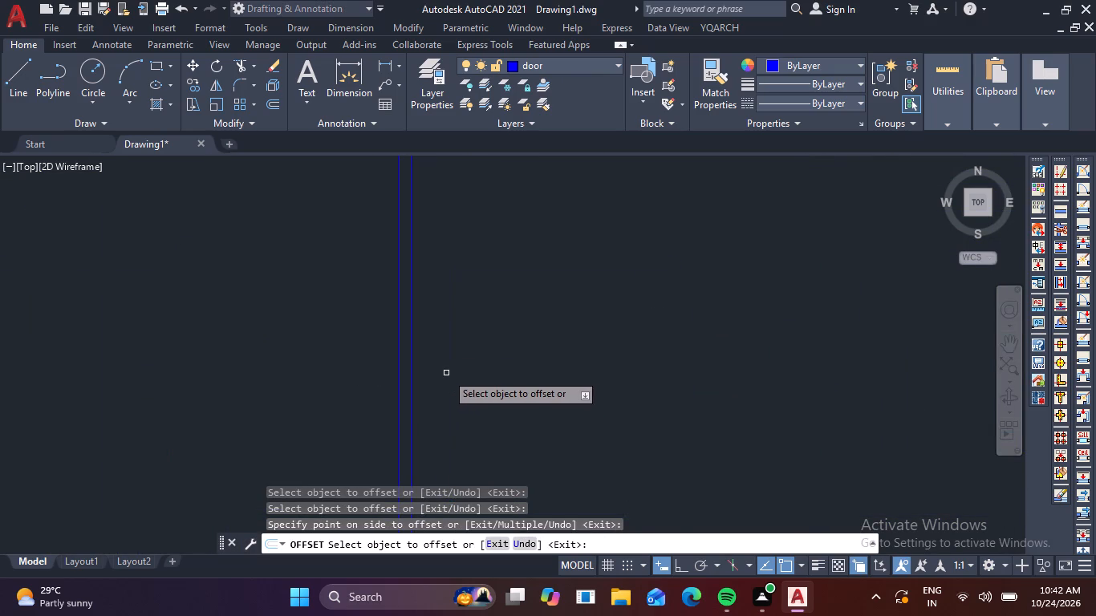
click(396, 370)
click(400, 373)
click(380, 373)
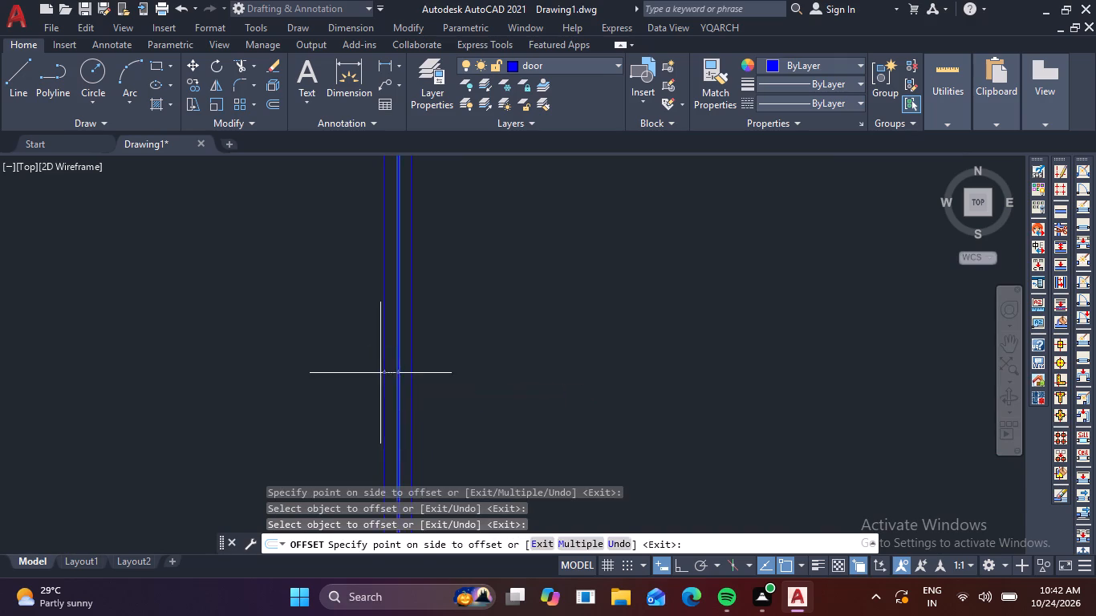
click(412, 367)
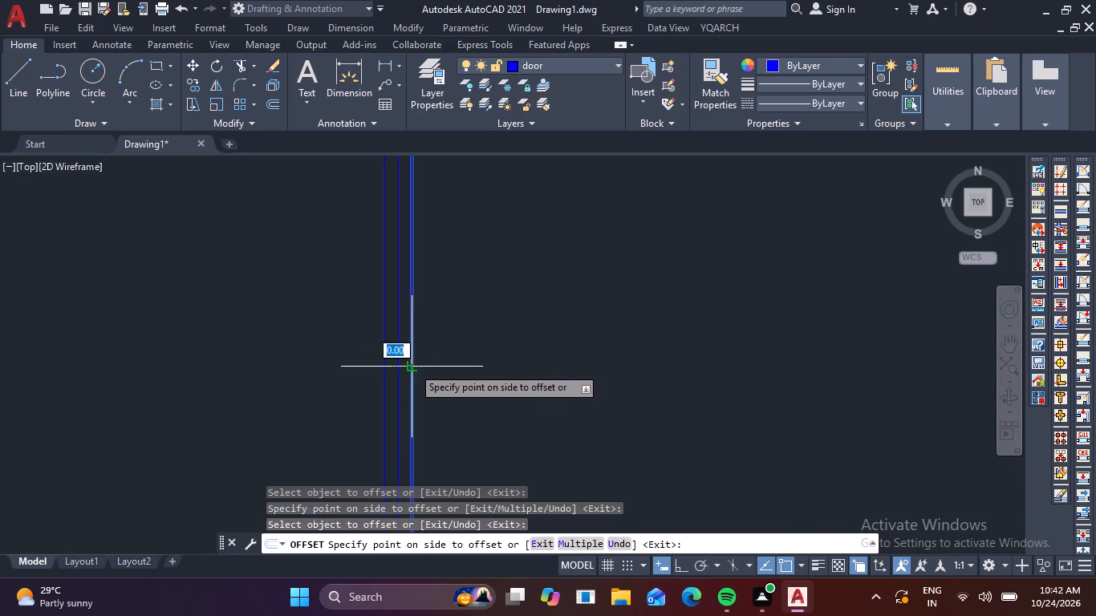
click(447, 376)
double_click(427, 365)
Offset the centre line of the third room's window twice to each side at 0.01 spacing to form the mullion.
scroll(454, 363, down, 5)
scroll(803, 342, up, 4)
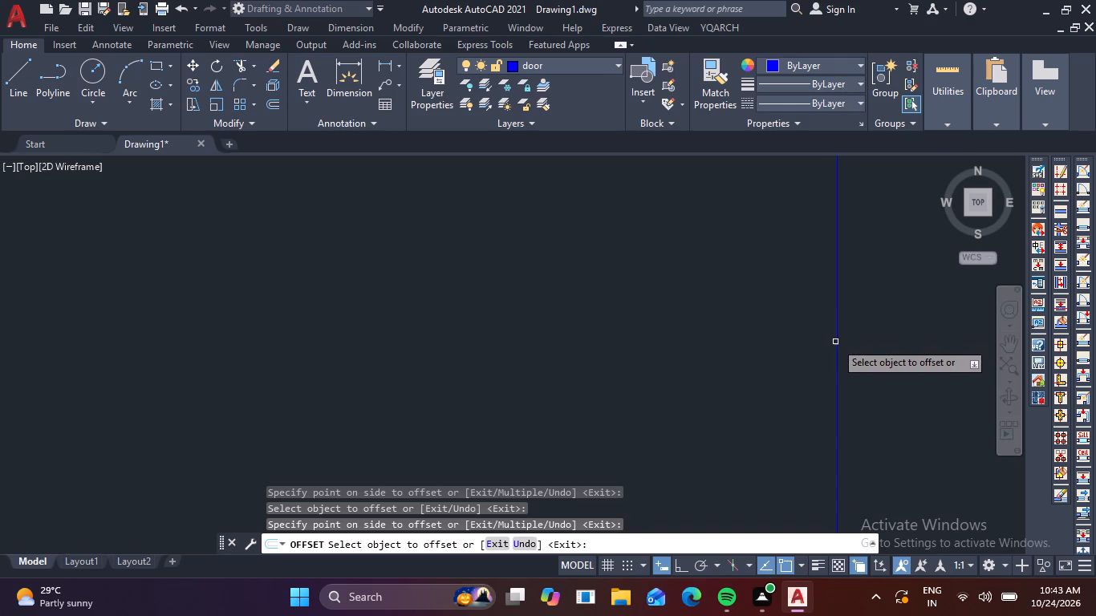
click(839, 344)
drag(791, 356, 779, 363)
scroll(823, 348, up, 3)
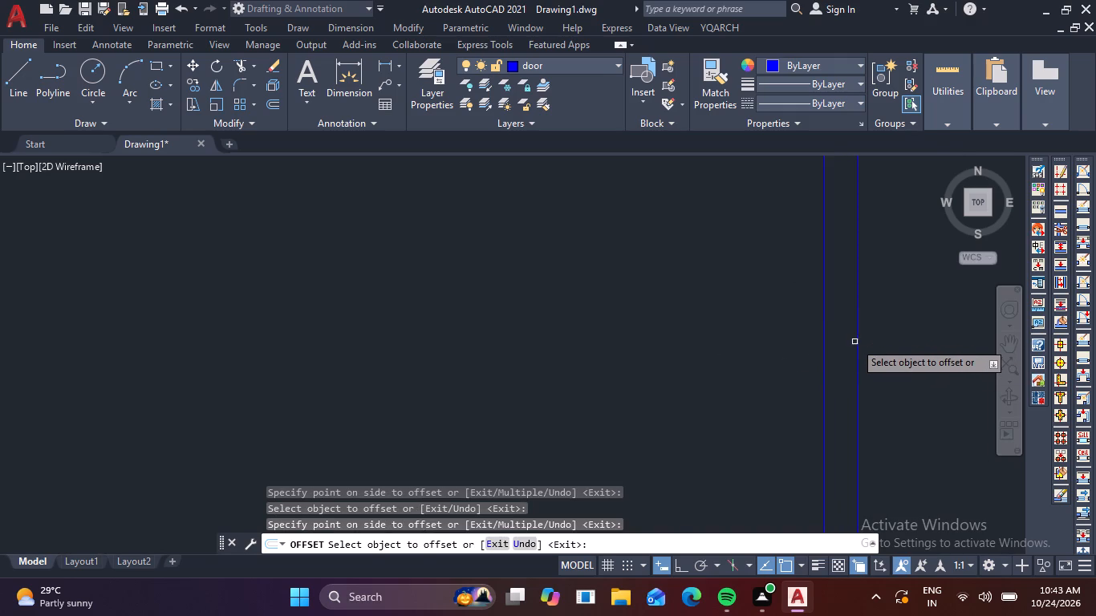
click(822, 363)
click(754, 378)
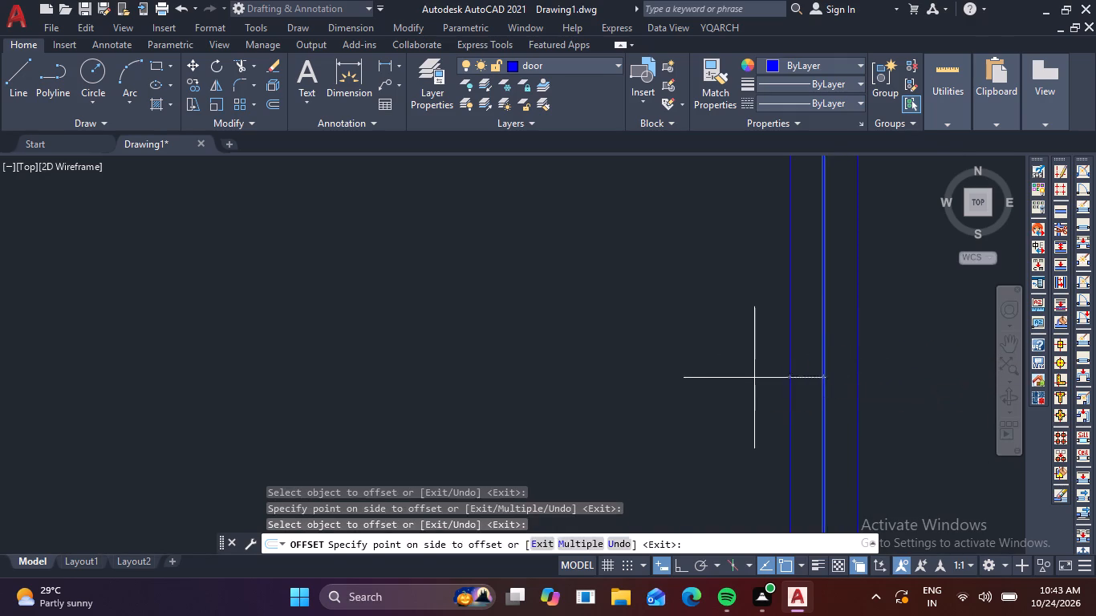
click(859, 365)
click(888, 363)
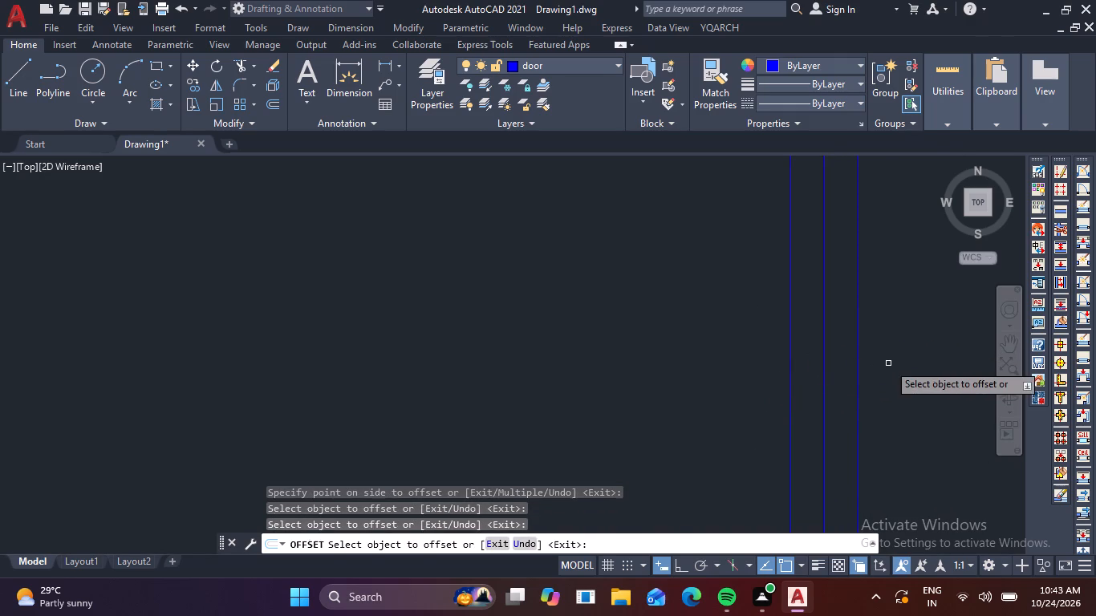
click(858, 371)
click(884, 367)
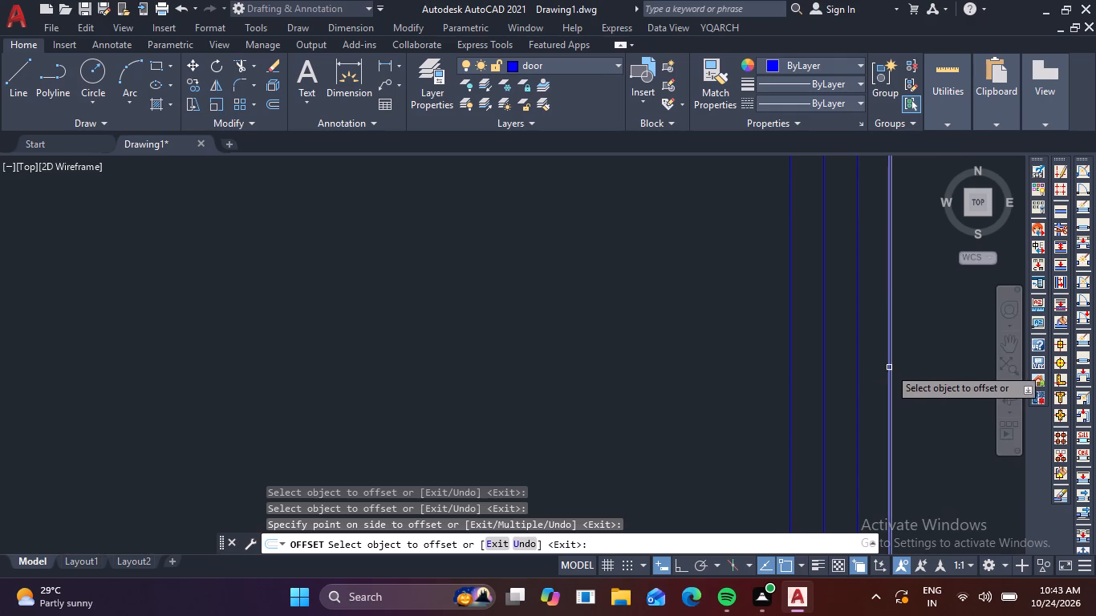
click(889, 367)
click(937, 364)
Offset the centre line of the fourth room's window twice to each side at 0.01 spacing to form the mullion.
scroll(867, 355, down, 9)
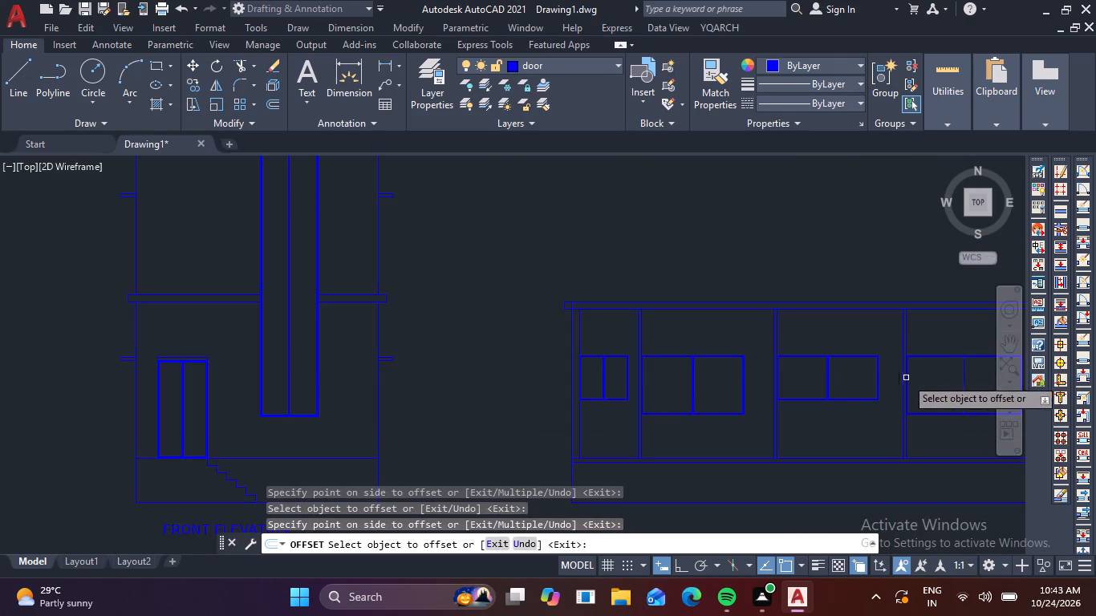
middle_drag(855, 386, 318, 345)
middle_click(313, 345)
scroll(457, 346, up, 4)
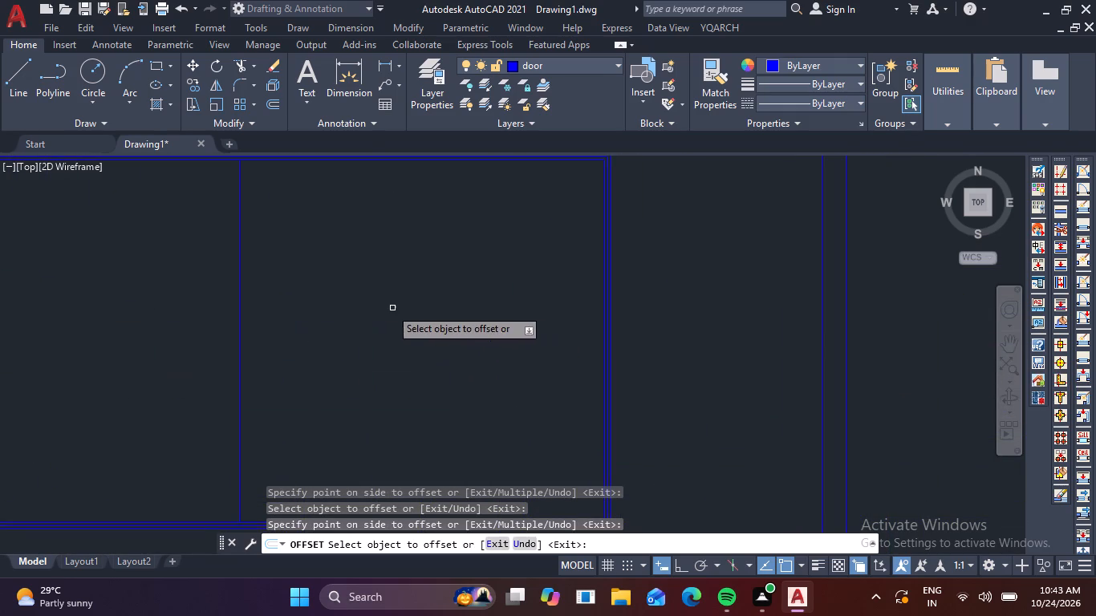
click(239, 301)
click(351, 320)
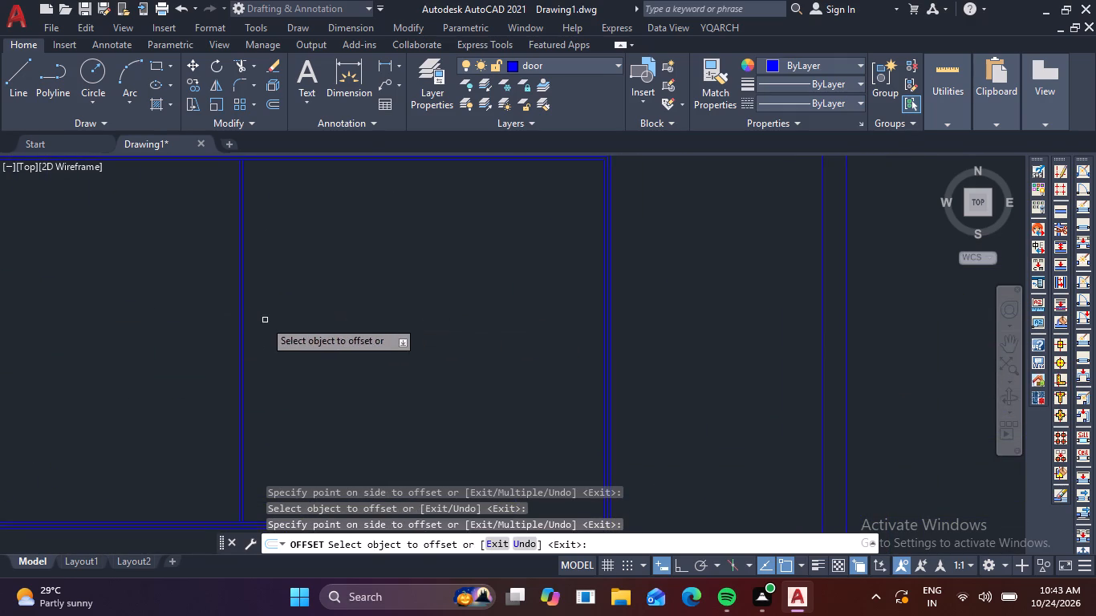
scroll(257, 319, up, 4)
click(160, 310)
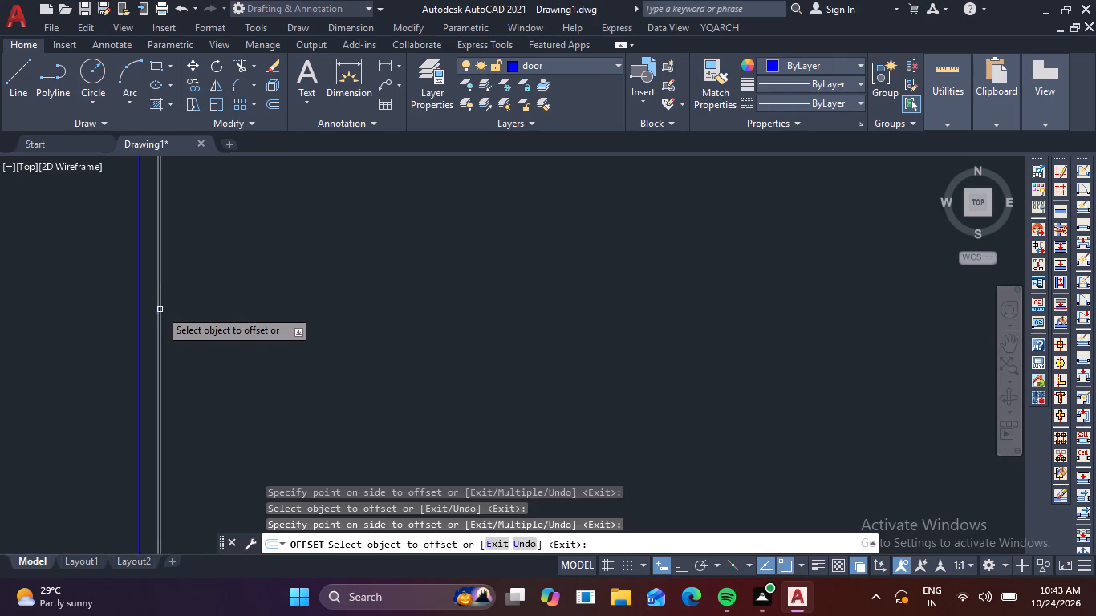
click(215, 316)
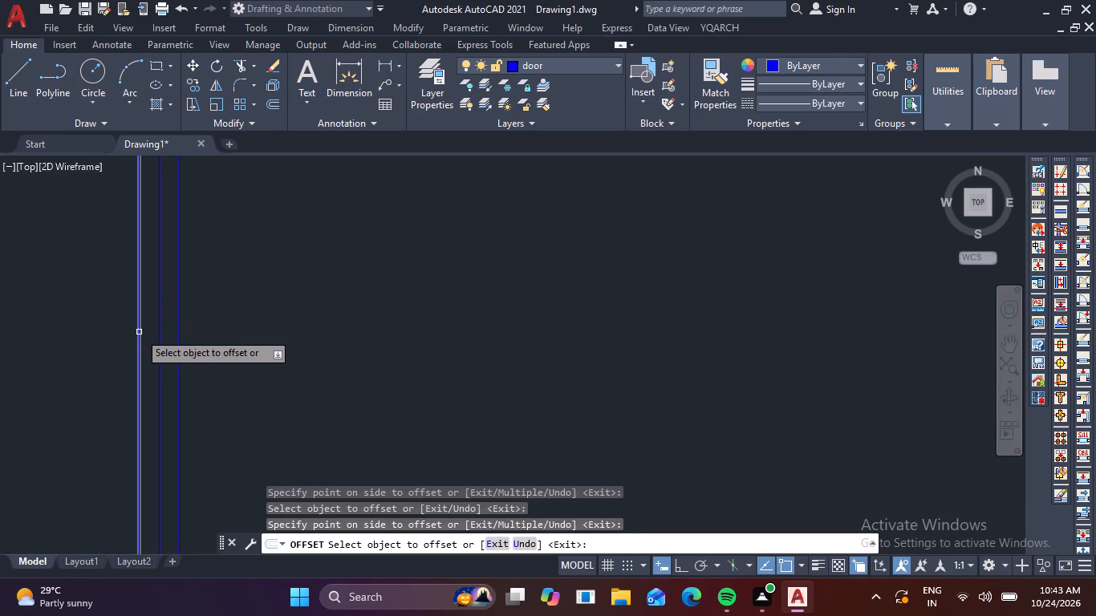
click(139, 332)
click(91, 343)
click(118, 343)
click(93, 346)
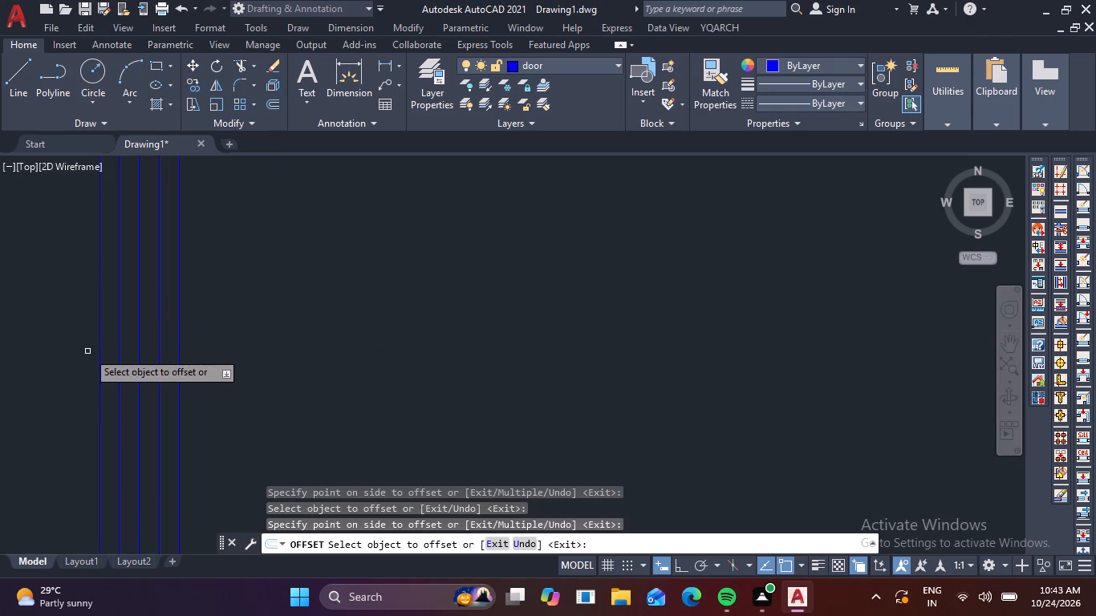
key(Escape)
key(Escape)
key(Escape)
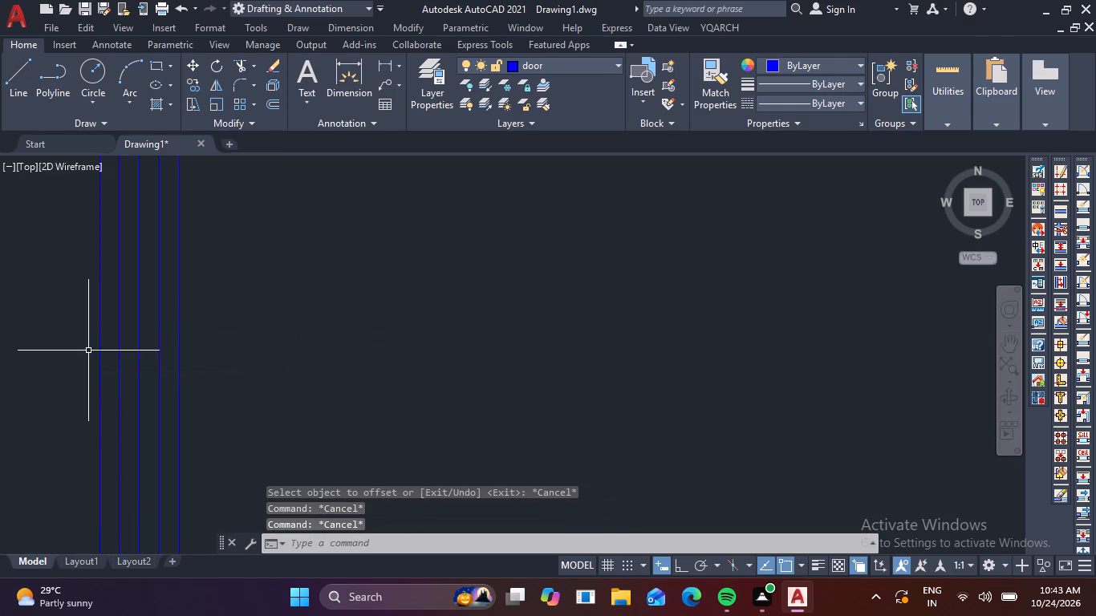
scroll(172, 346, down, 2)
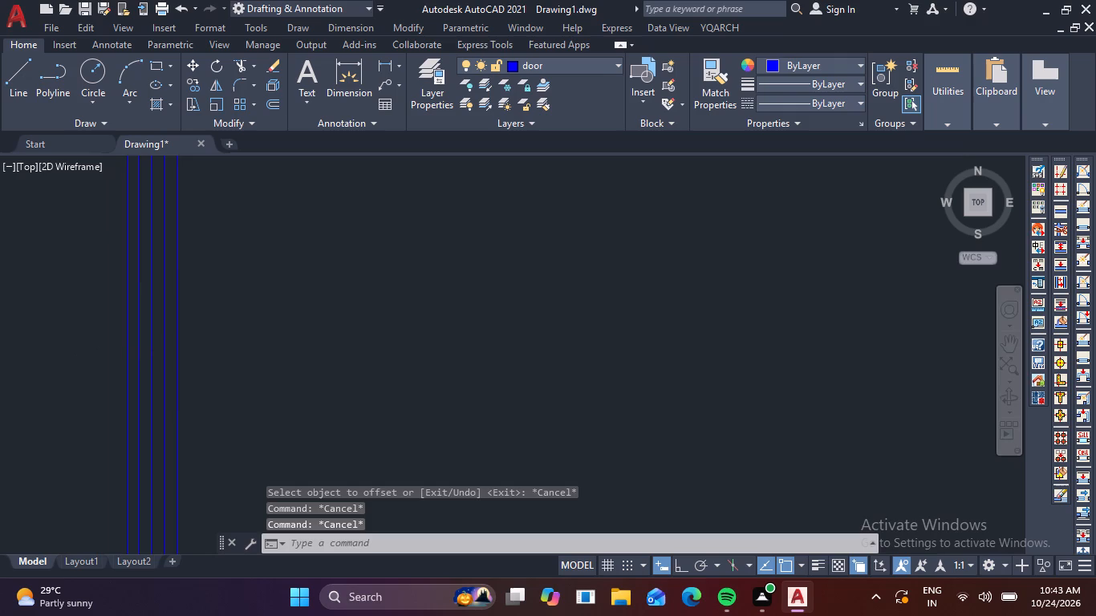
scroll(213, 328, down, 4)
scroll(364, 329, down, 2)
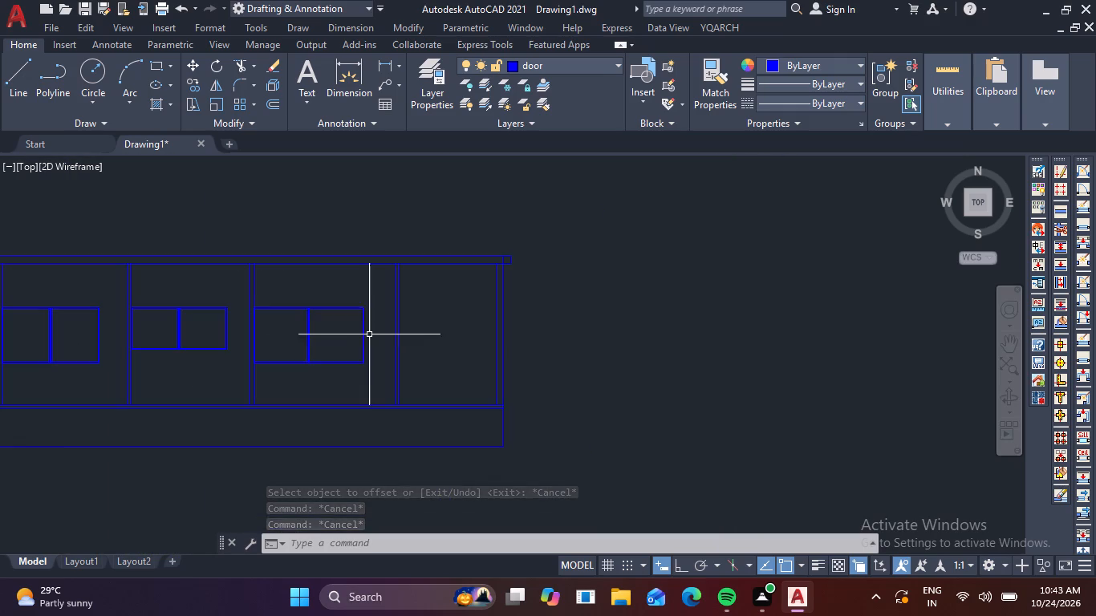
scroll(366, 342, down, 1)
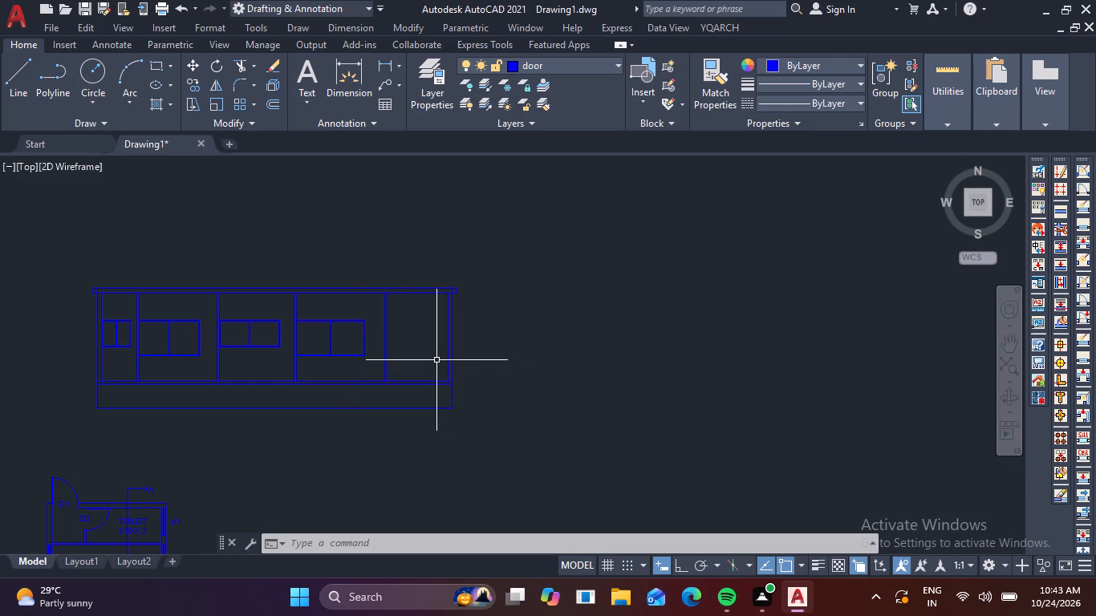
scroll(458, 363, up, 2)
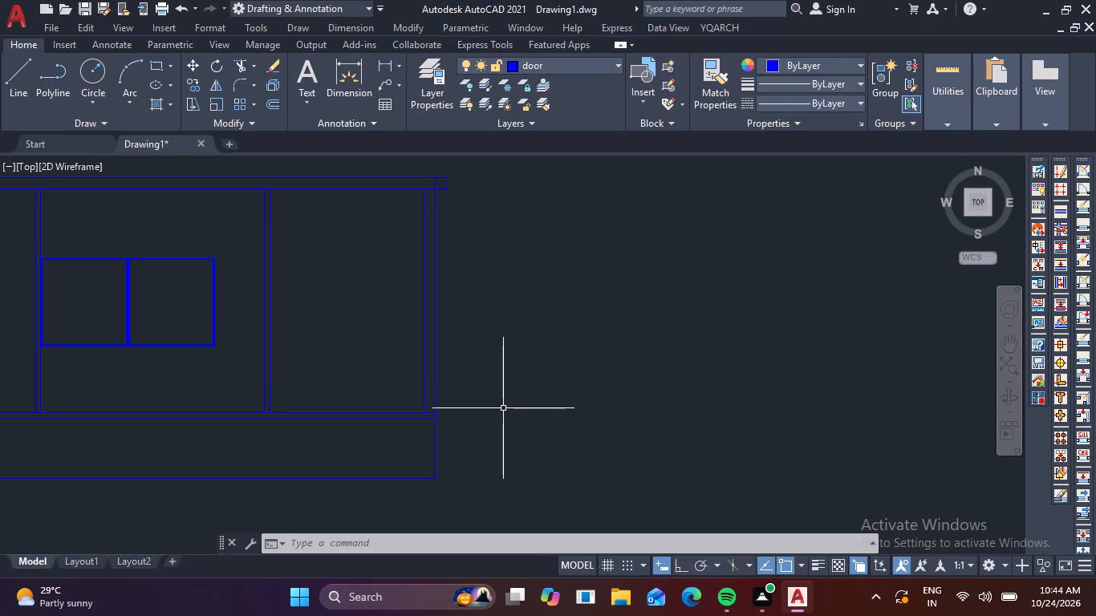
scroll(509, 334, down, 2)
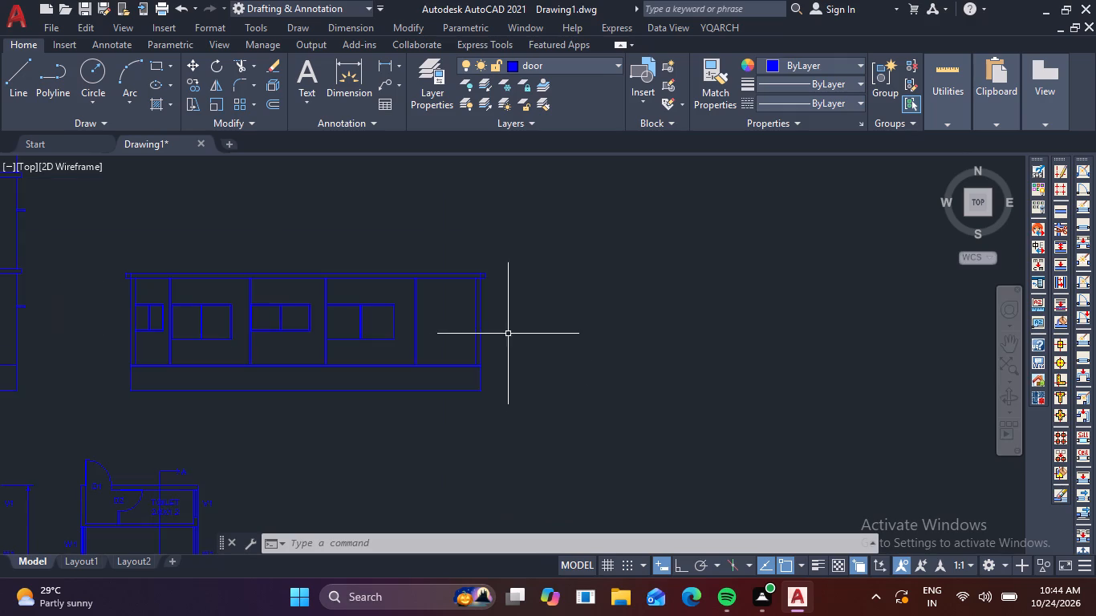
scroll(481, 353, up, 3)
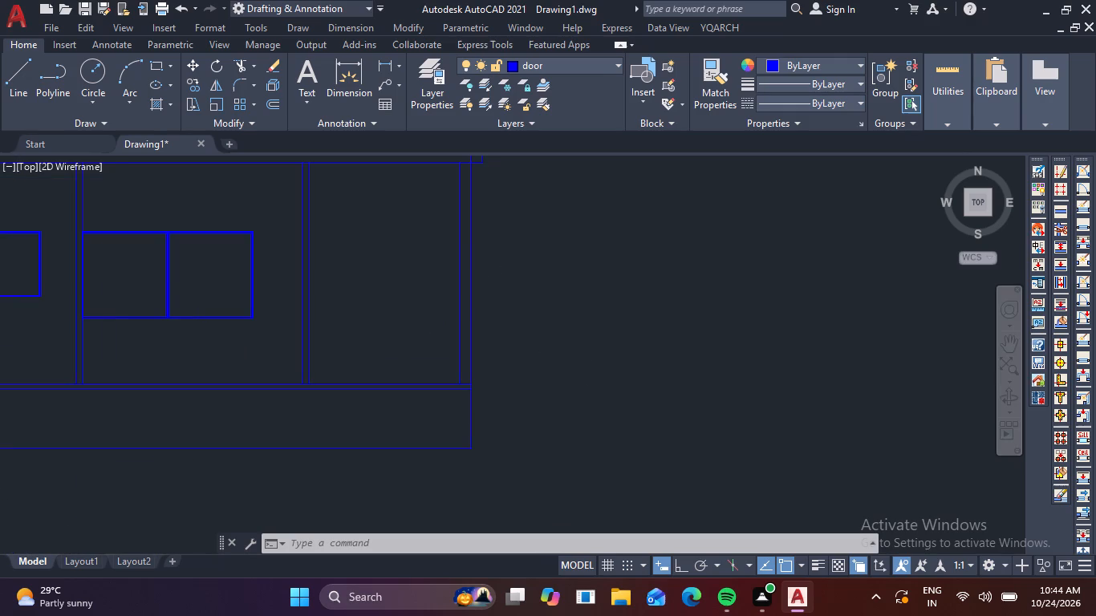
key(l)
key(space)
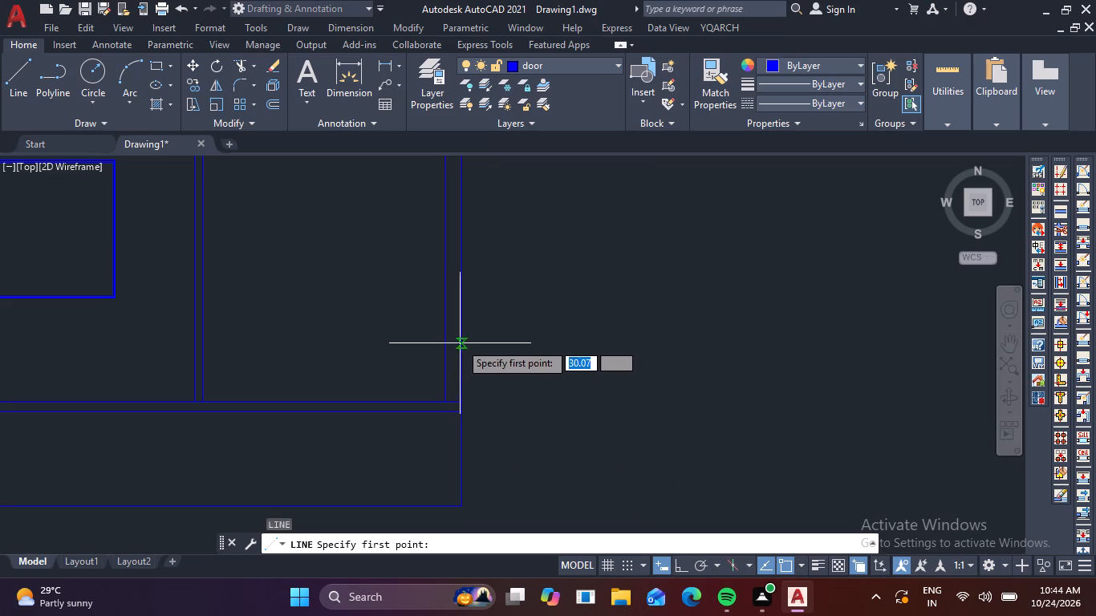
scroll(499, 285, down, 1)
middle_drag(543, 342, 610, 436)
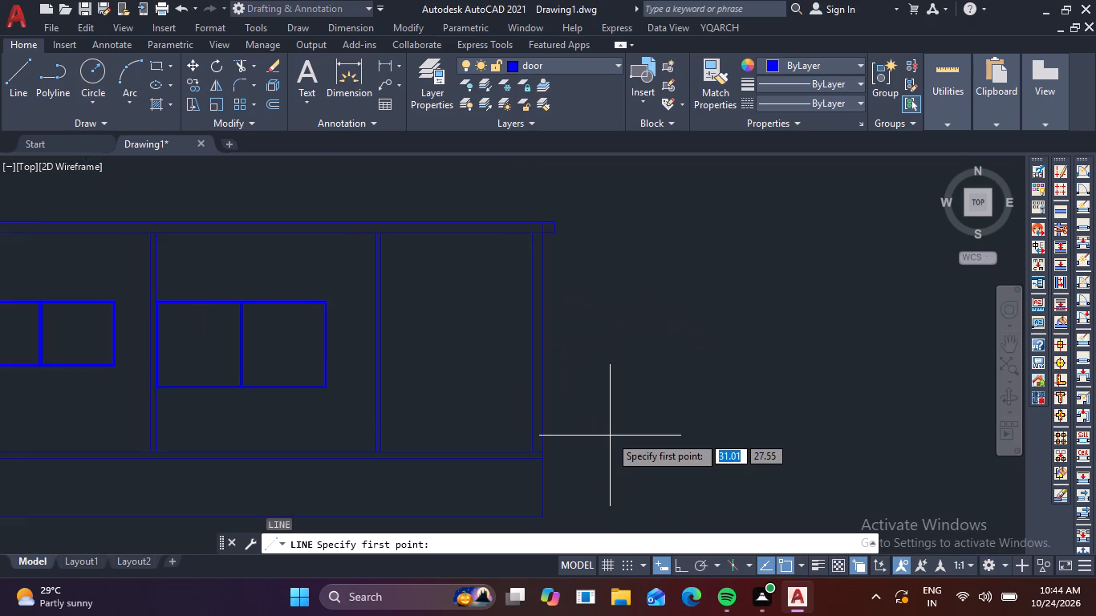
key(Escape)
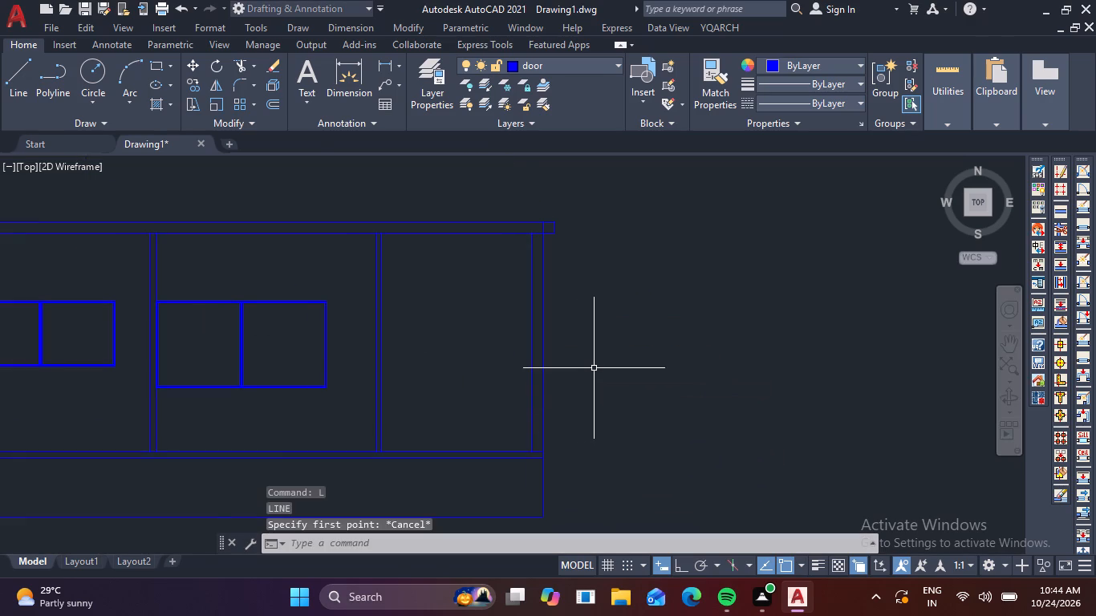
Trim the wall and slab lines crossing inside the junction of the top slab and the outer wall of the windowless end room.
text(TR)
key(space)
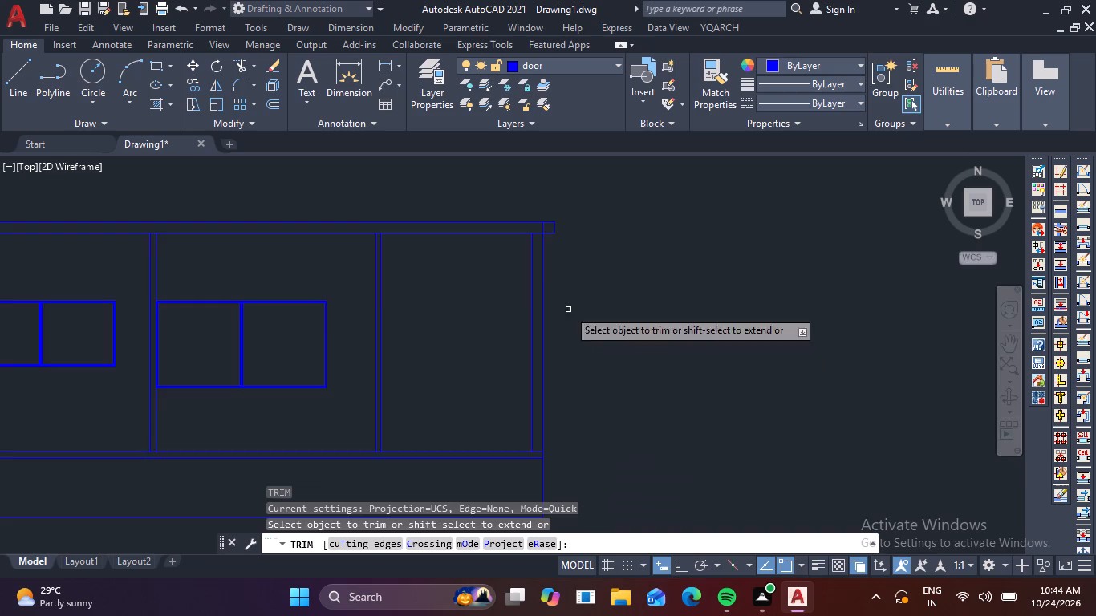
scroll(530, 243, up, 4)
middle_drag(562, 186, 575, 272)
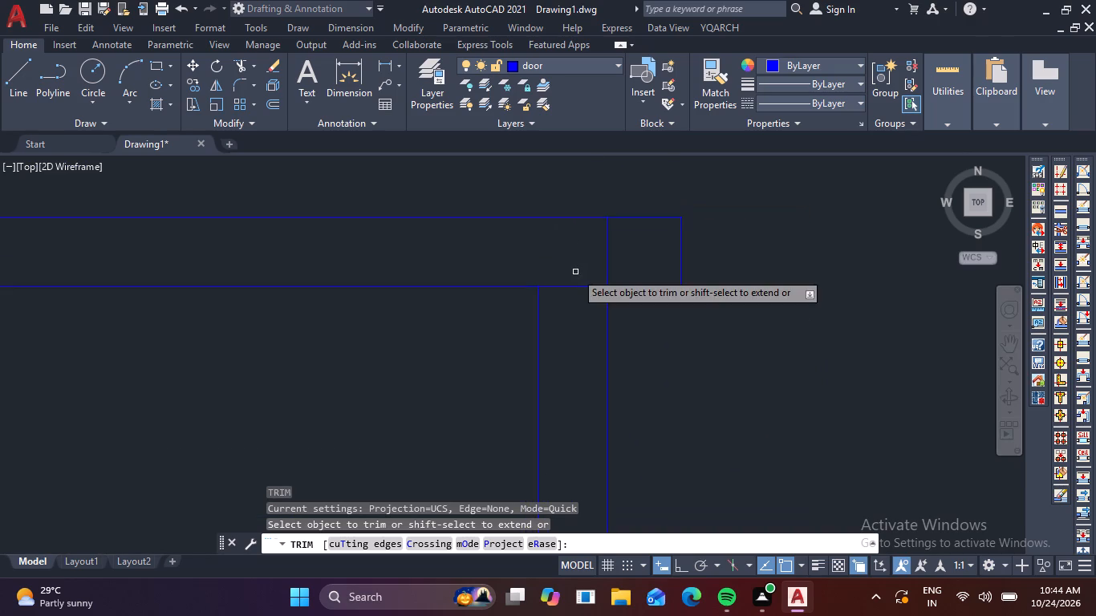
drag(575, 272, 578, 285)
drag(579, 290, 578, 298)
click(622, 253)
click(569, 253)
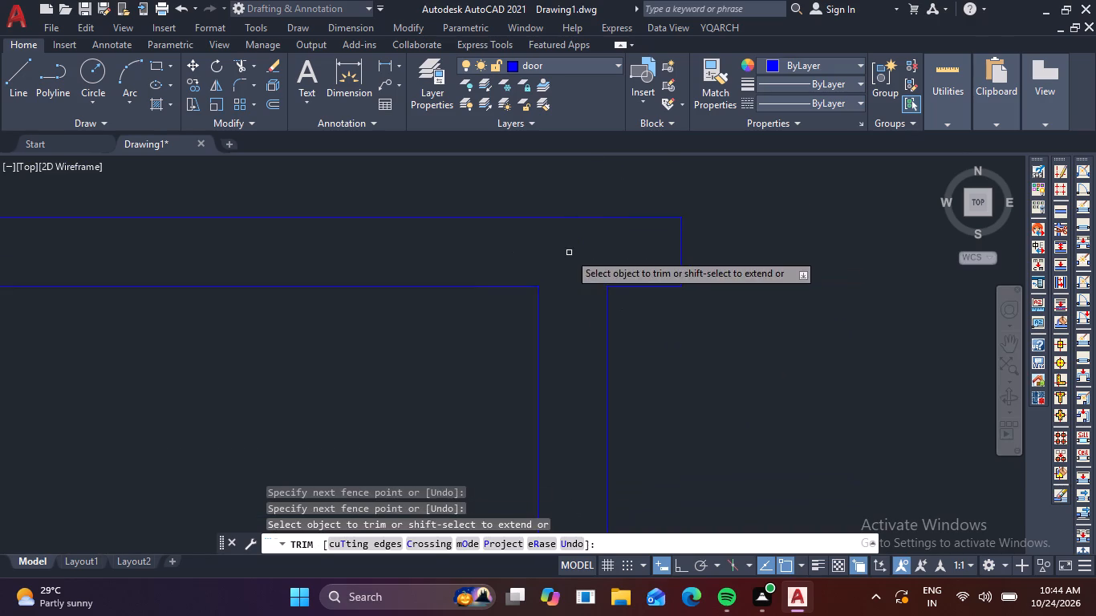
Trim the wall and slab lines crossing inside the junction of the top slab and the first room's outer wall.
scroll(569, 253, down, 3)
middle_drag(668, 299, 1003, 294)
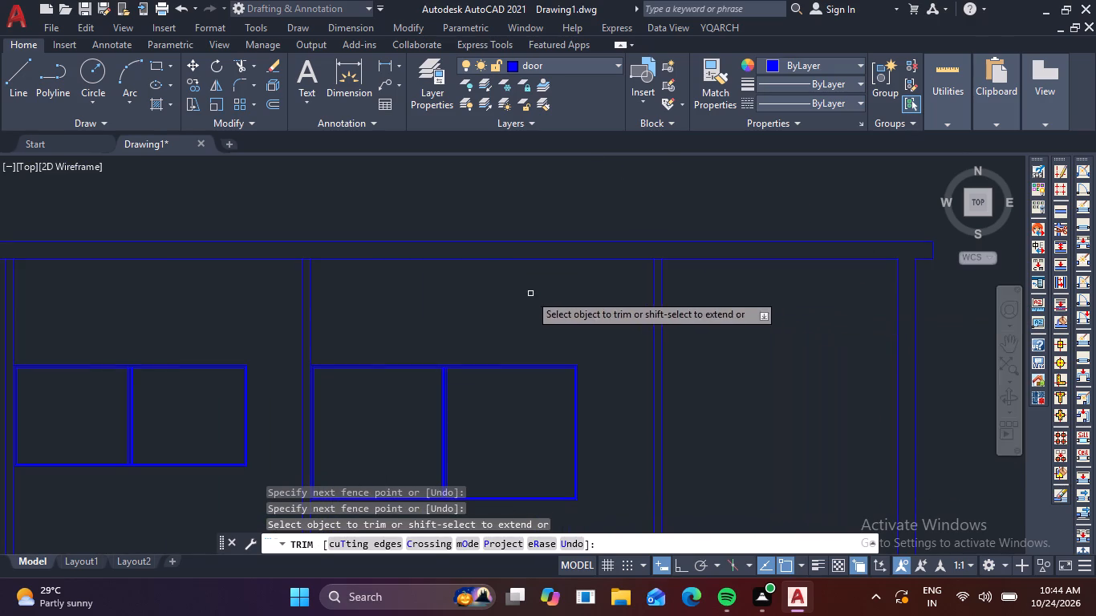
middle_drag(530, 294, 839, 284)
middle_drag(496, 285, 781, 302)
middle_drag(473, 309, 603, 319)
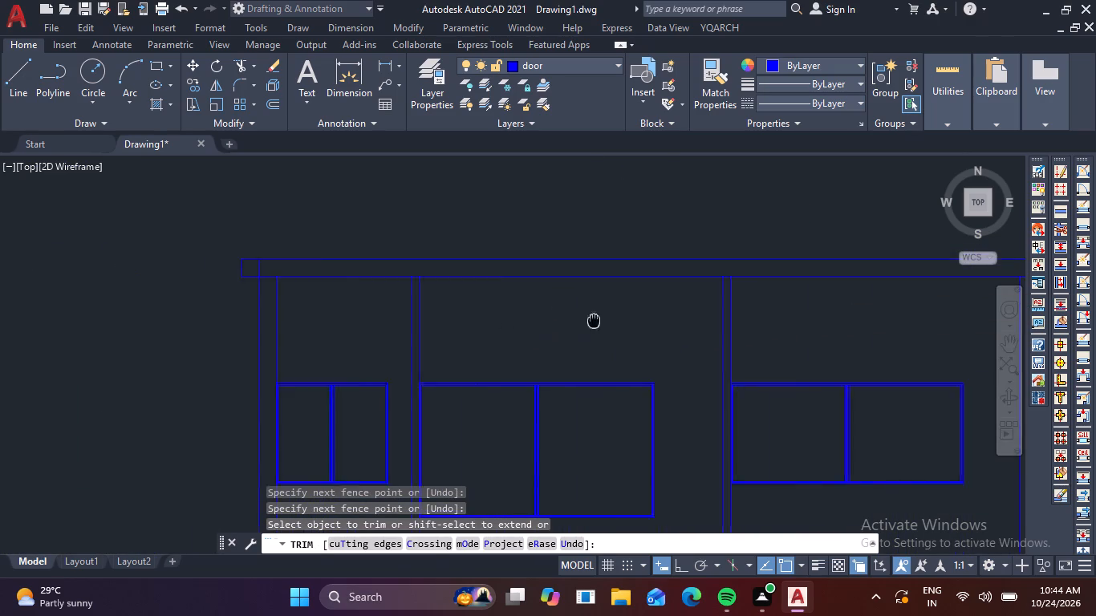
middle_drag(603, 319, 674, 319)
scroll(339, 261, up, 3)
click(312, 281)
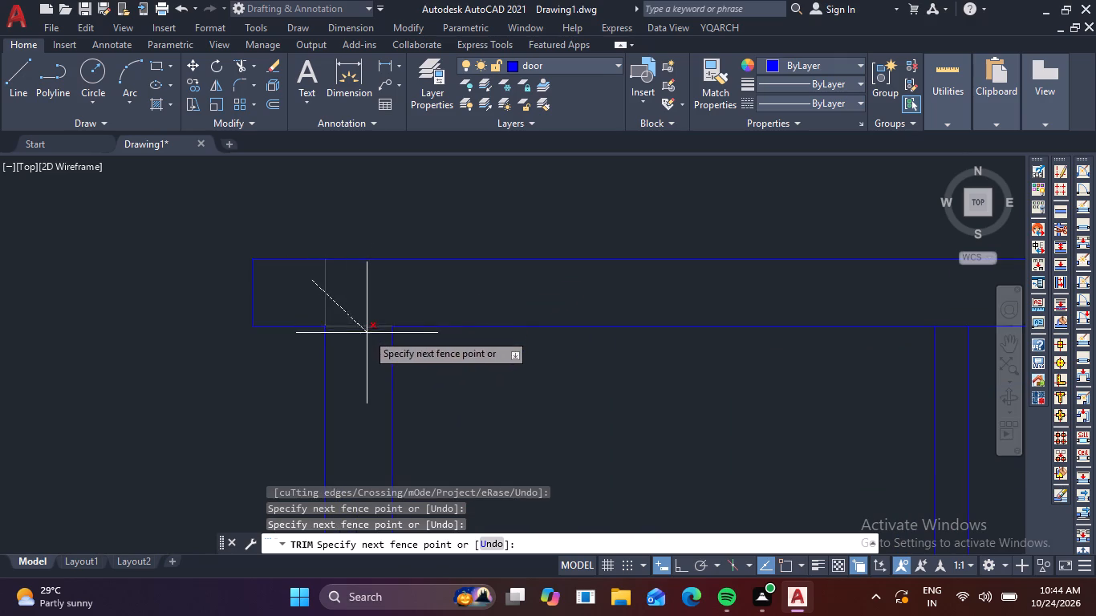
click(366, 333)
scroll(425, 316, down, 3)
middle_drag(458, 353, 402, 321)
key(Escape)
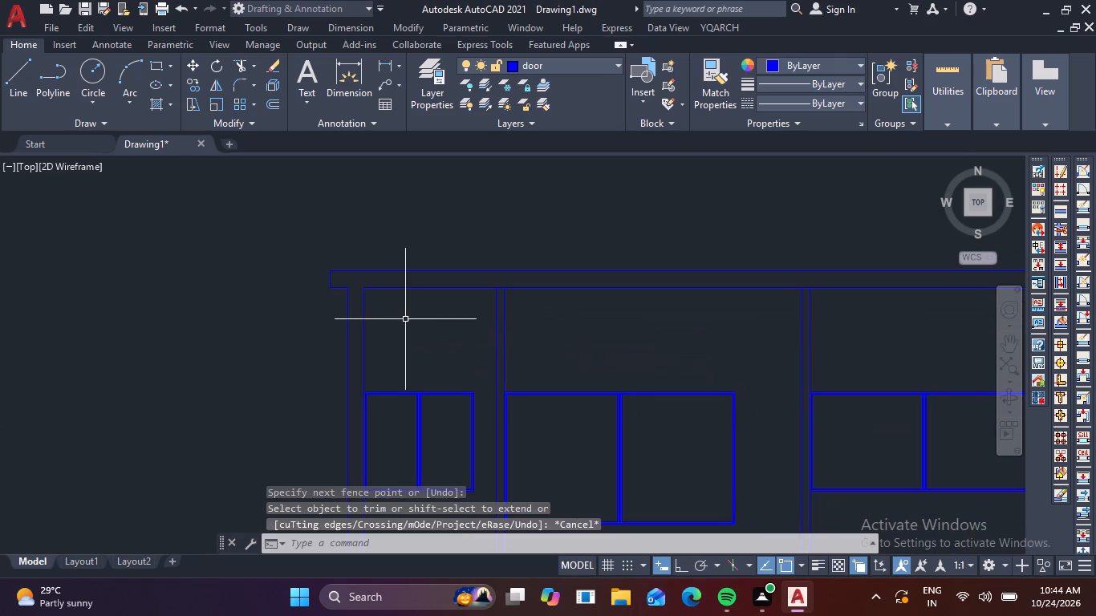
Draw a horizontal line across all rooms between the top slab and window heads, from one outer wall's outer face to the other's.
text(L)
key(space)
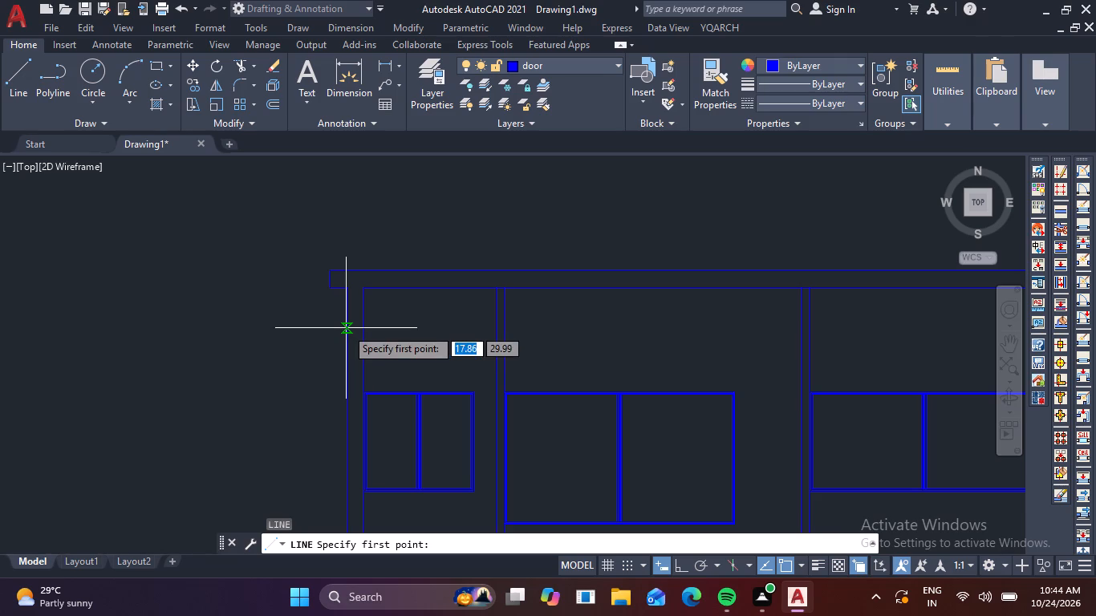
click(346, 328)
middle_drag(681, 330, 391, 327)
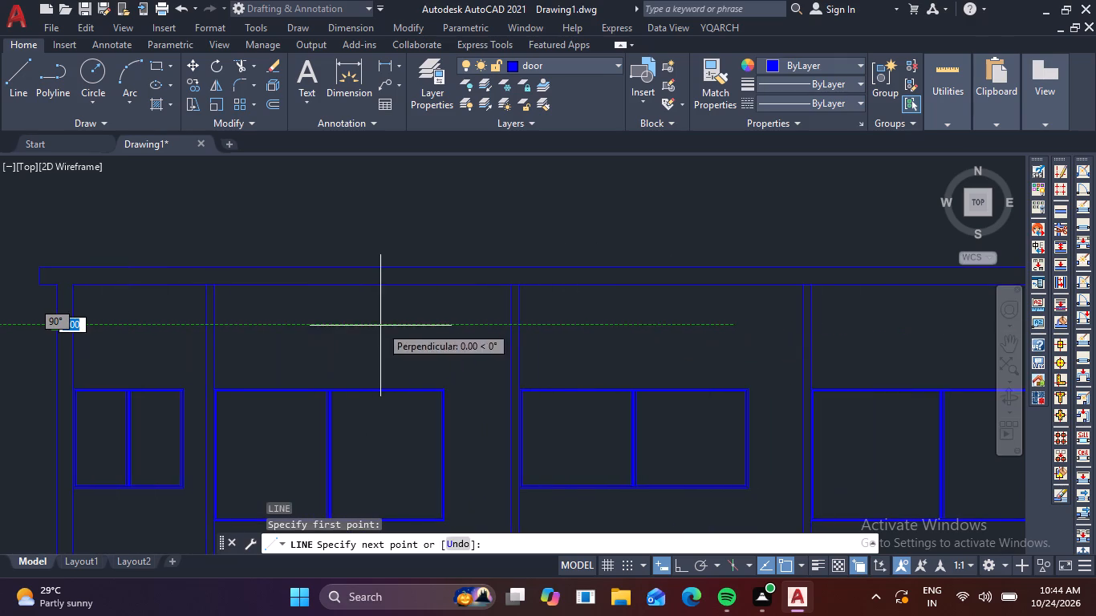
middle_drag(785, 326, 427, 329)
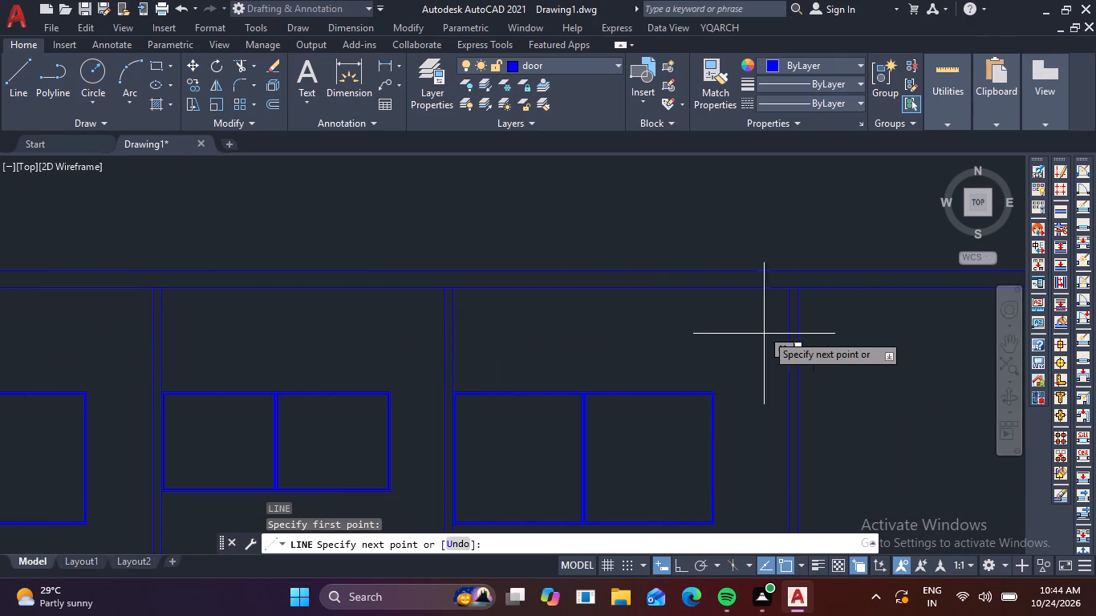
middle_drag(827, 330, 577, 333)
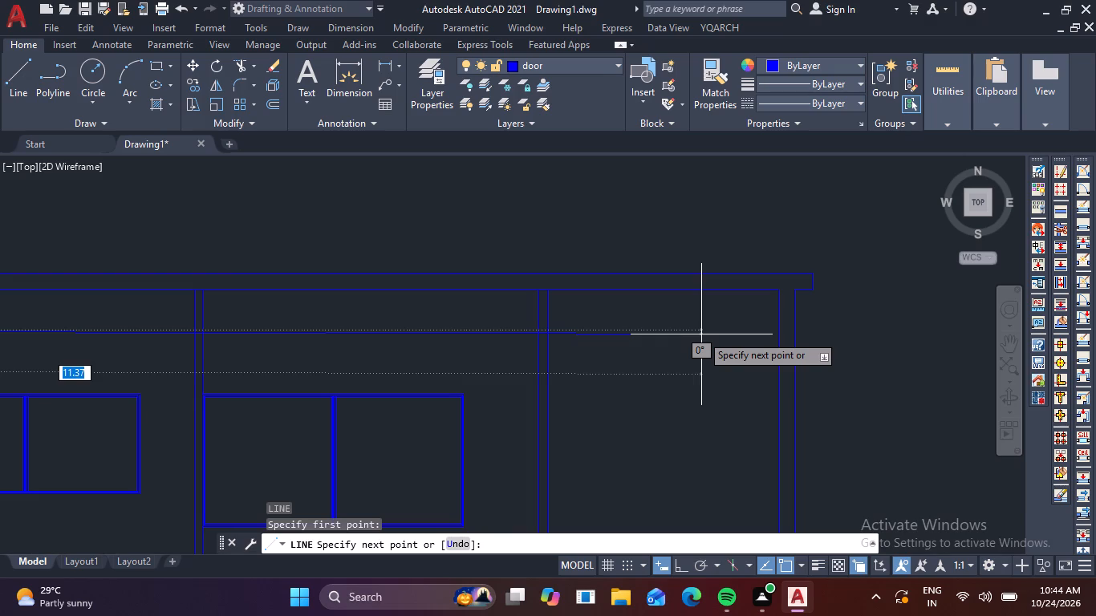
key(F8)
scroll(800, 330, up, 3)
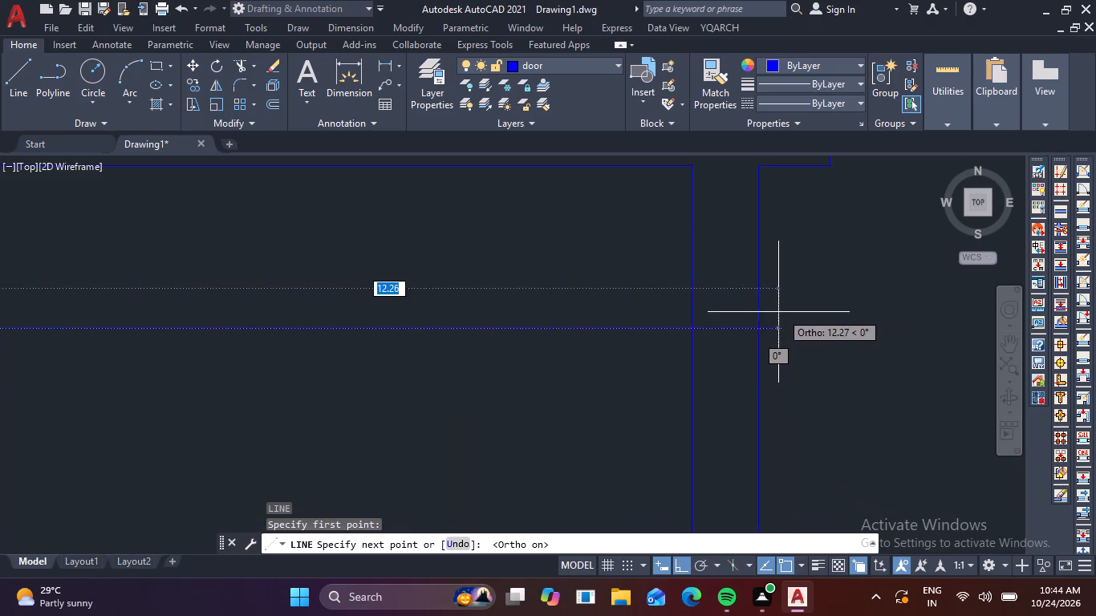
click(757, 328)
key(Escape)
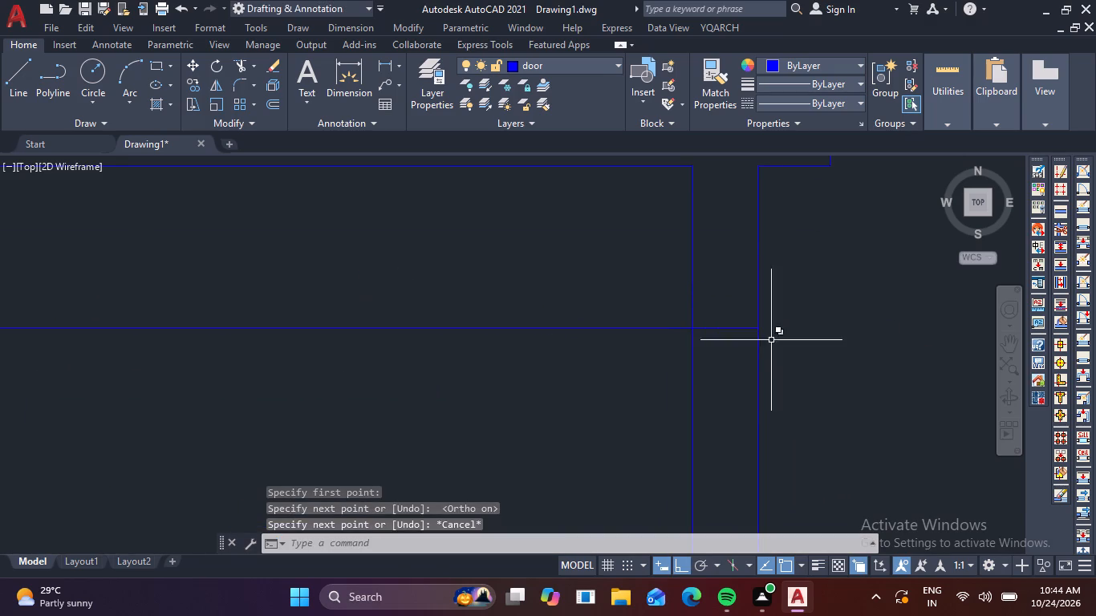
Trim the new horizontal line out of the windowless end room and the fourth room, keeping its segments within the walls.
text(TR)
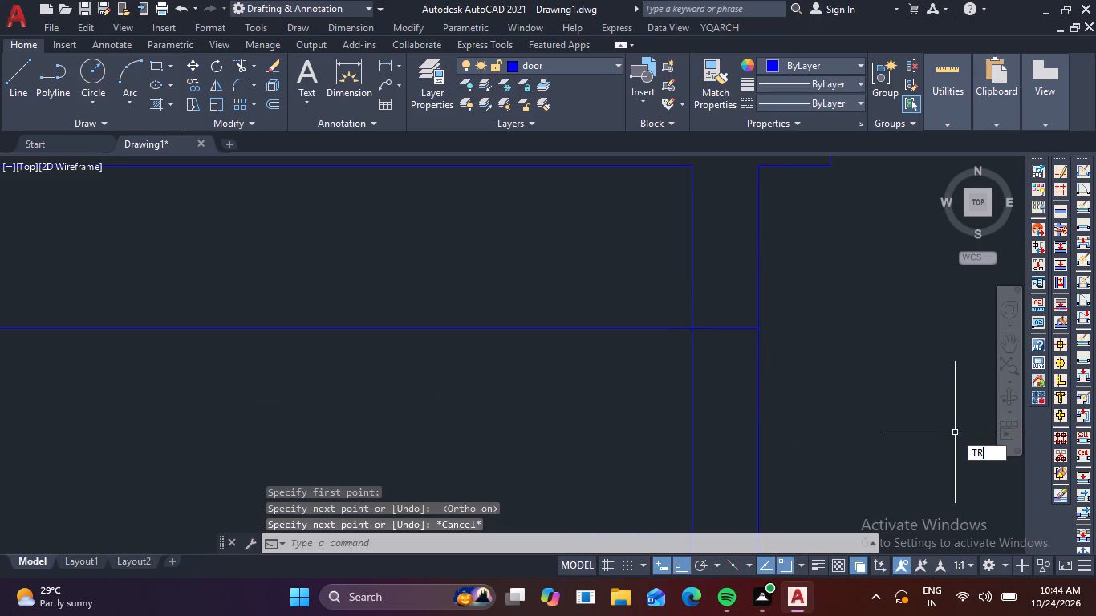
key(space)
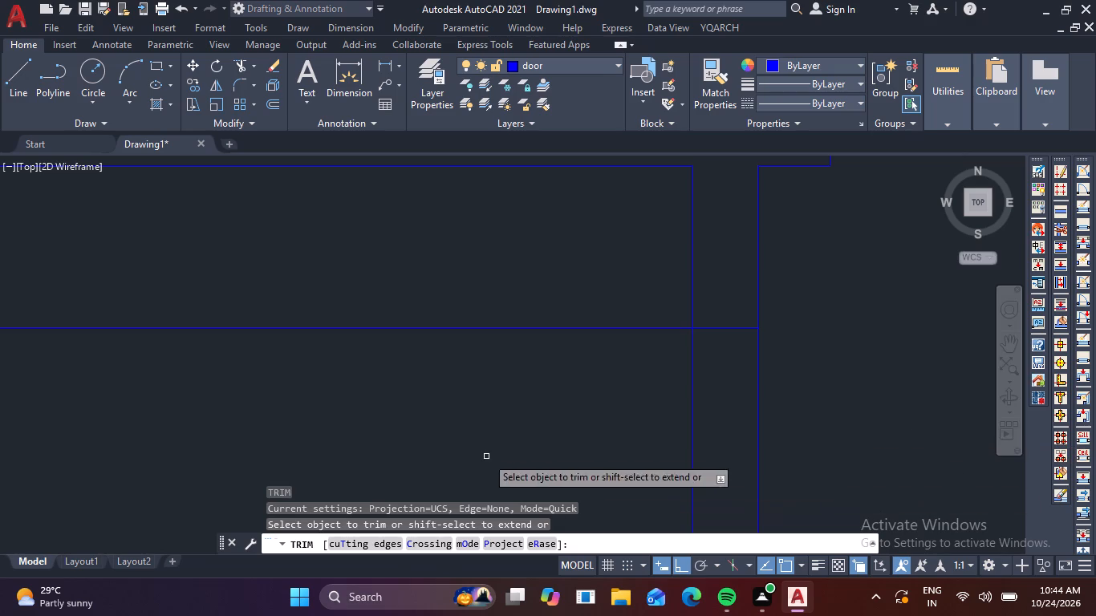
click(556, 303)
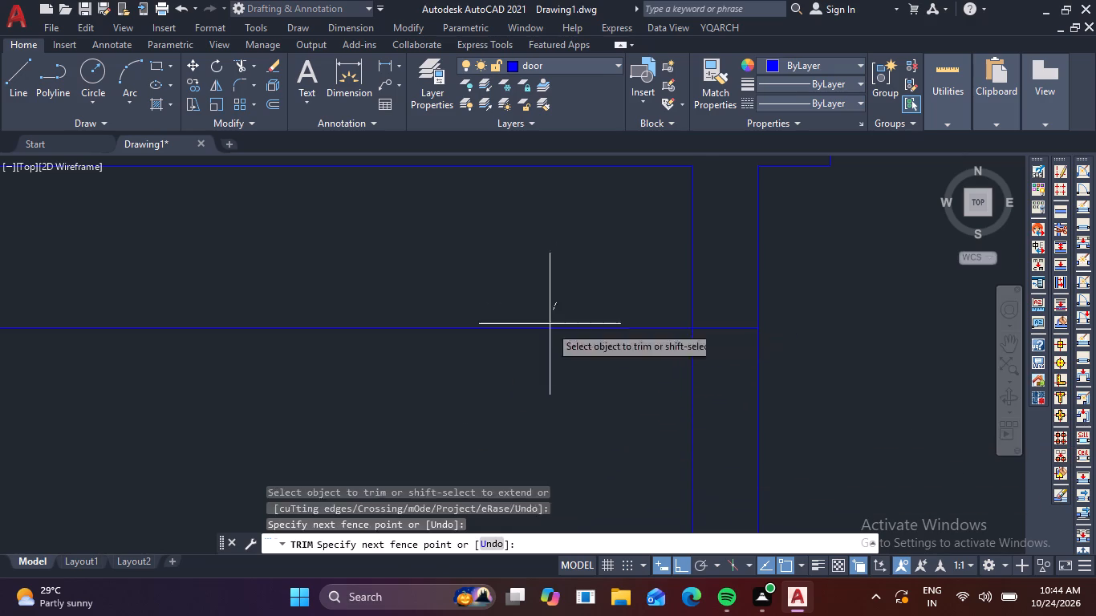
click(550, 350)
scroll(550, 347, down, 1)
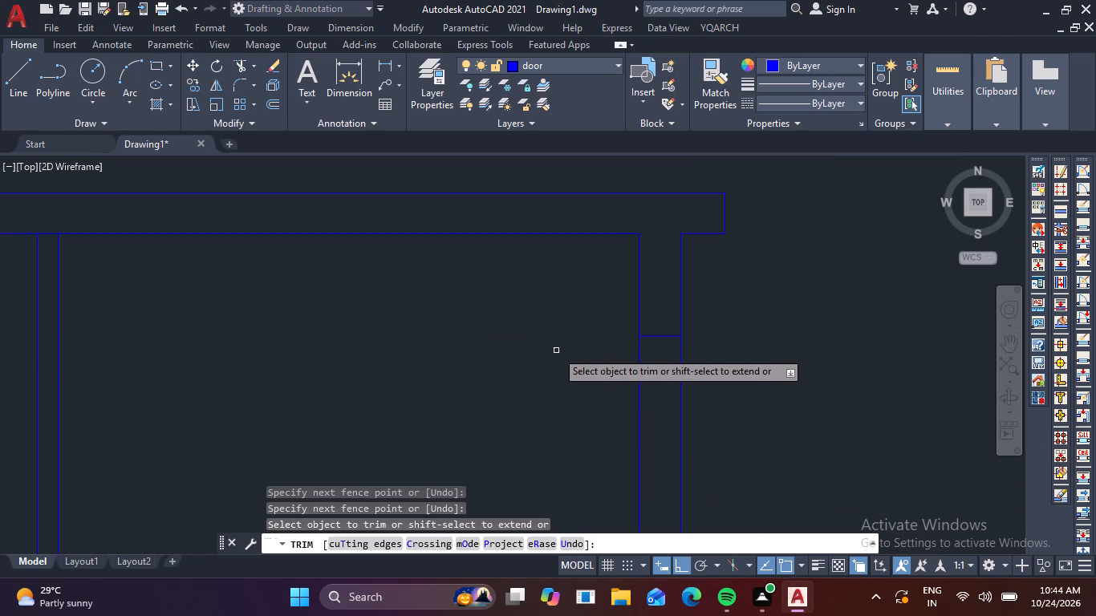
key(ctrl+z)
scroll(555, 355, down, 3)
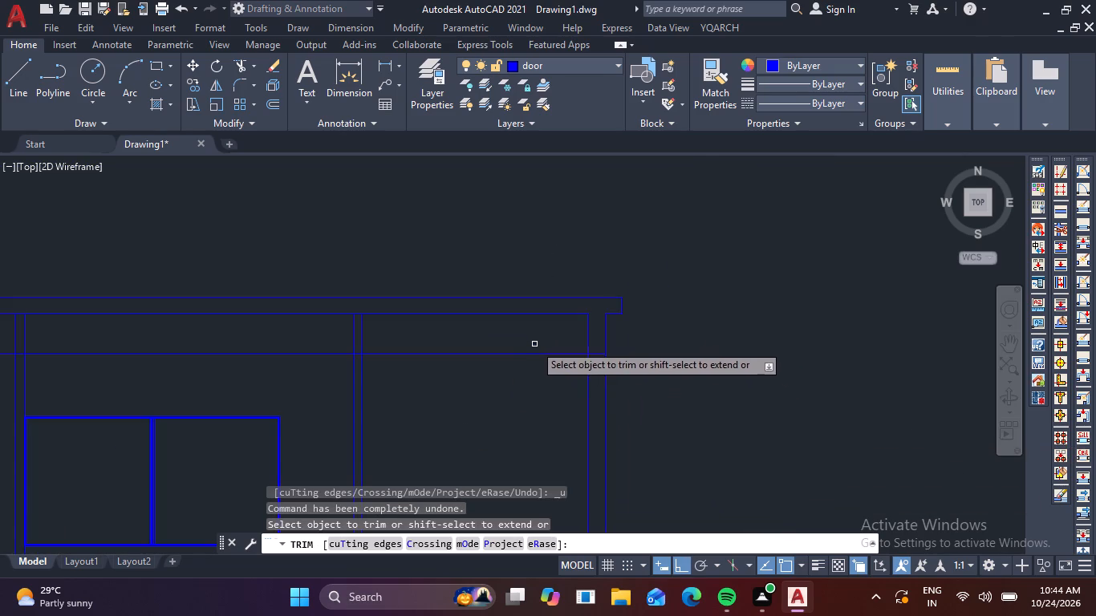
click(534, 340)
click(520, 363)
click(282, 347)
click(274, 361)
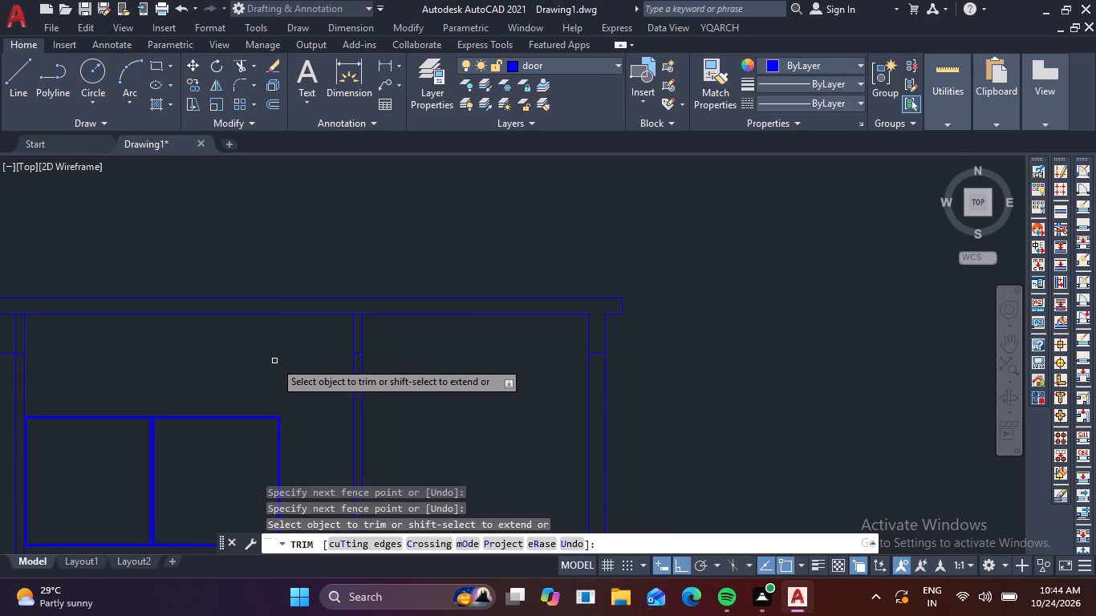
Trim the horizontal line out of the third, second and first rooms, keeping its short segments within the walls.
scroll(274, 361, down, 2)
middle_drag(149, 321, 455, 335)
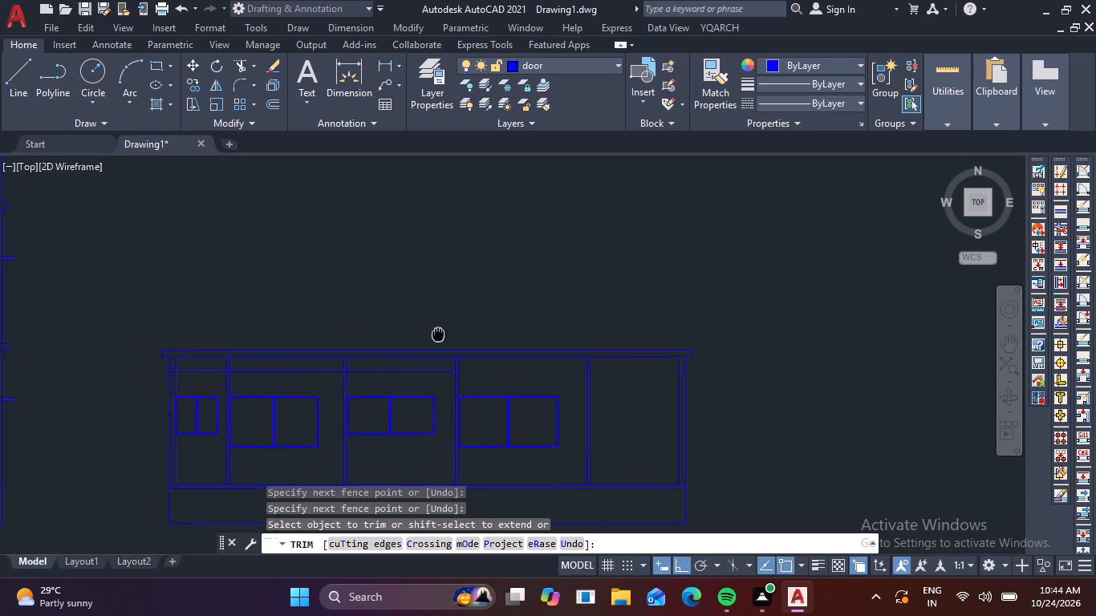
middle_drag(455, 335, 668, 339)
scroll(653, 377, up, 2)
click(652, 372)
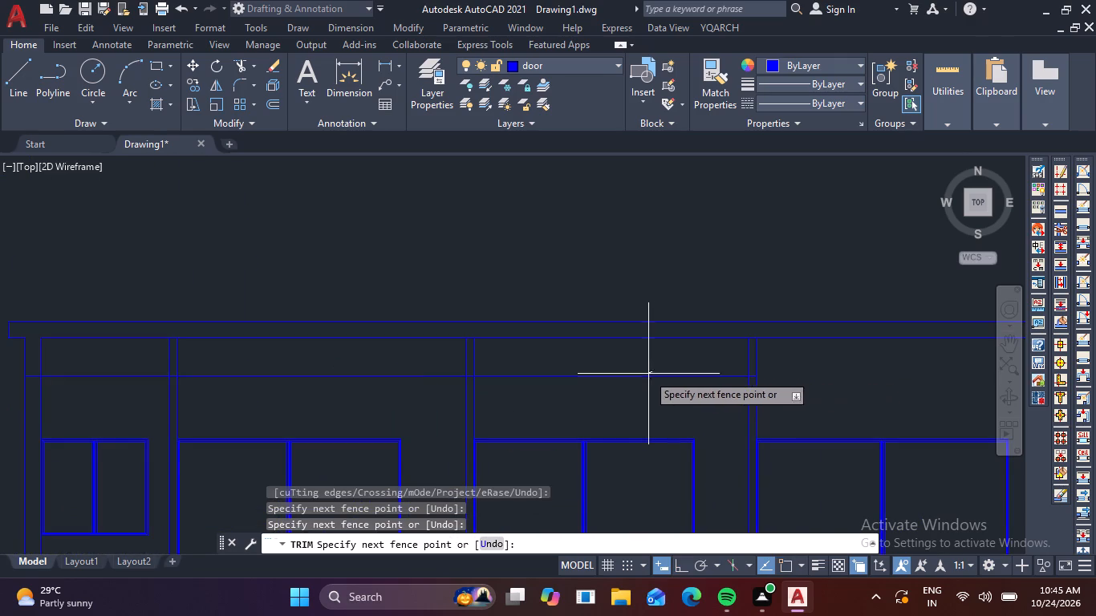
click(638, 388)
click(416, 369)
click(404, 383)
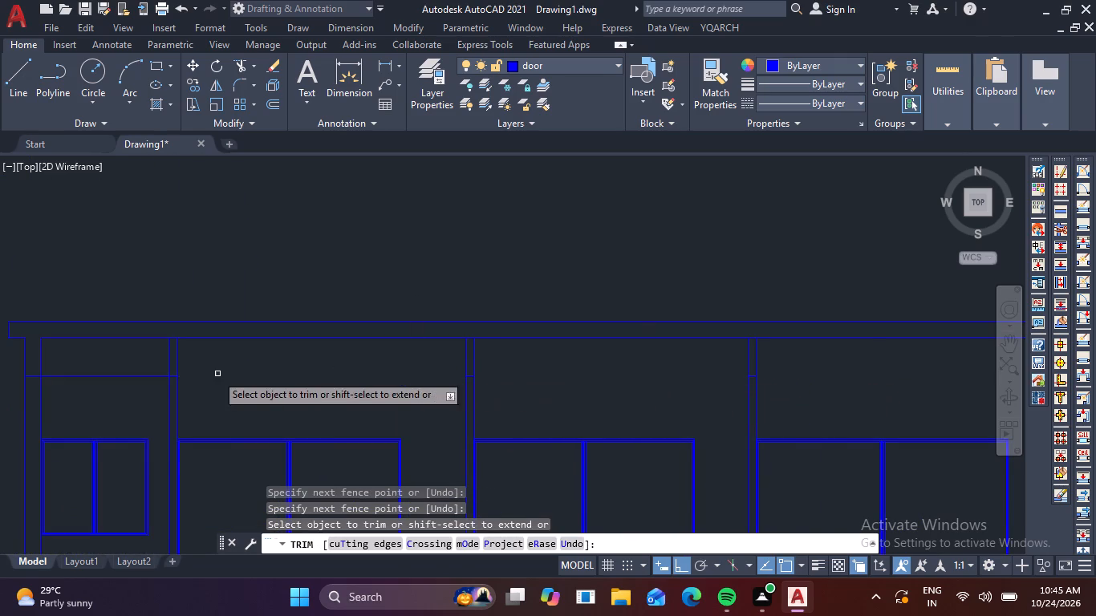
click(155, 368)
click(135, 383)
key(Escape)
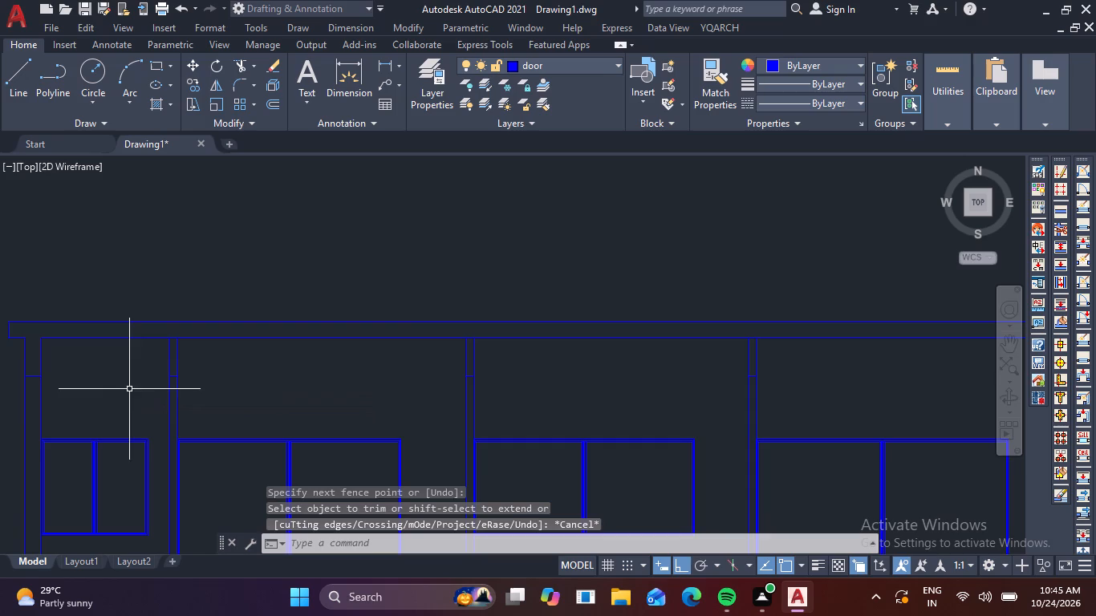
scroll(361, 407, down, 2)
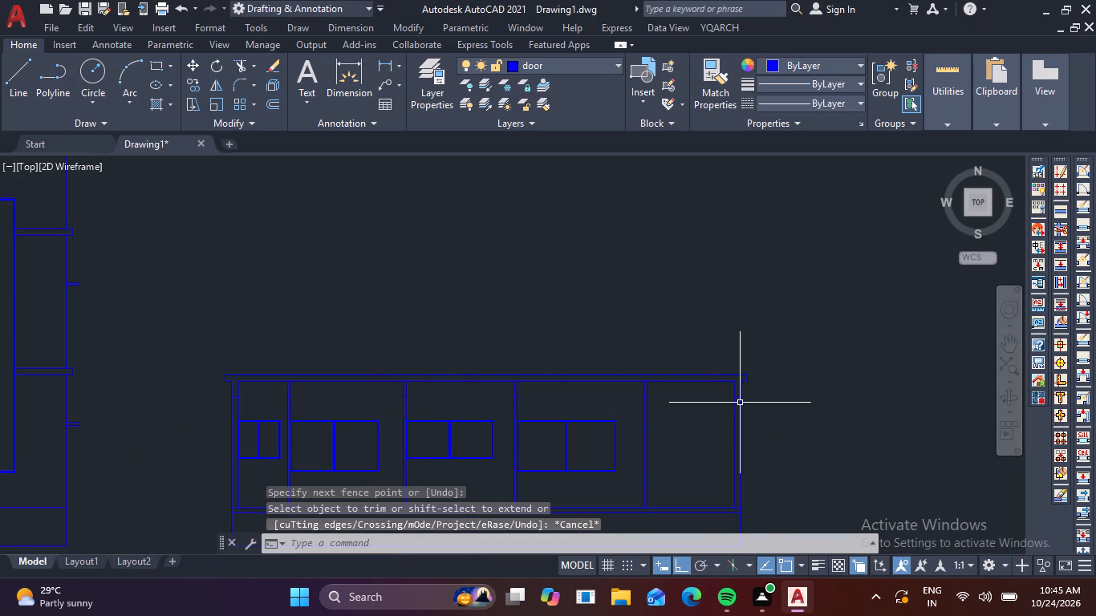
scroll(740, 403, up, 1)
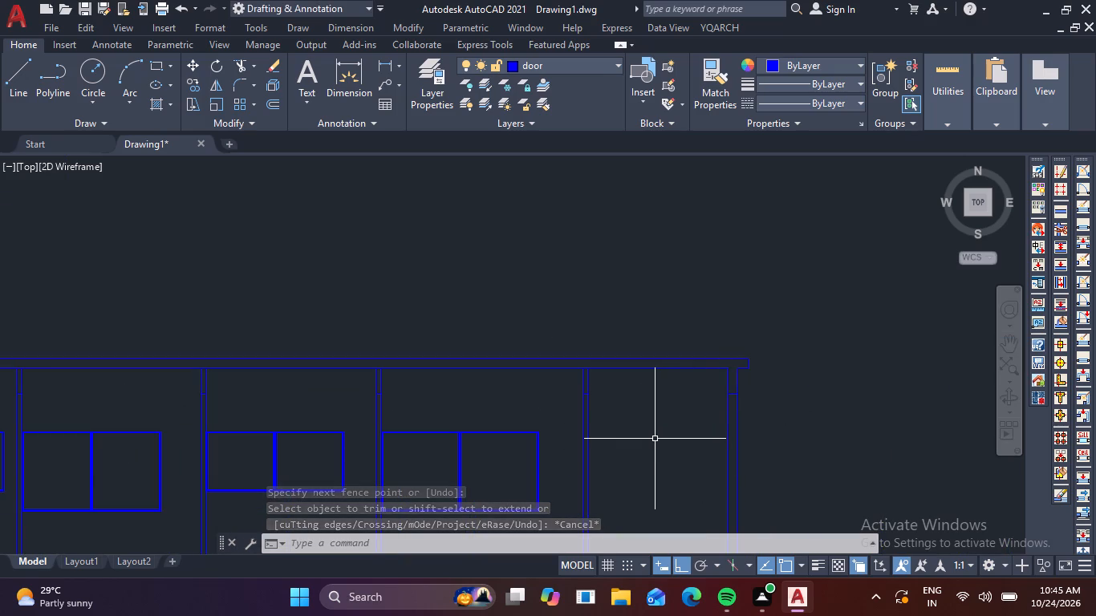
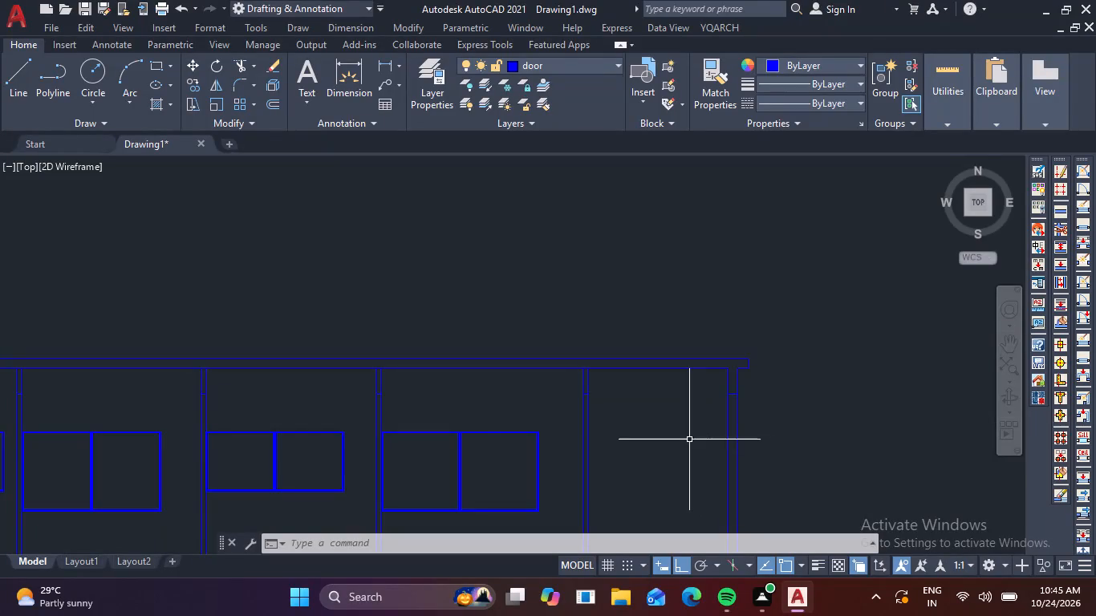
Draw a 0.91 long horizontal line into the windowless end room from the inner face of its outer wall.
scroll(673, 436, down, 2)
middle_drag(654, 462, 667, 366)
scroll(701, 359, up, 2)
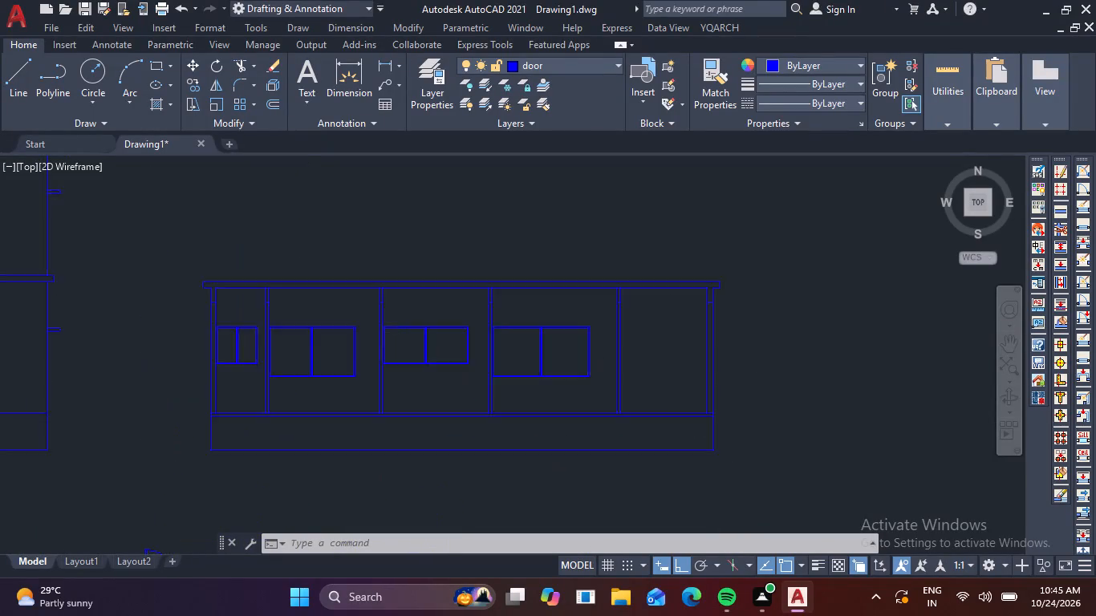
scroll(701, 359, up, 1)
key(l)
key(space)
scroll(704, 355, up, 1)
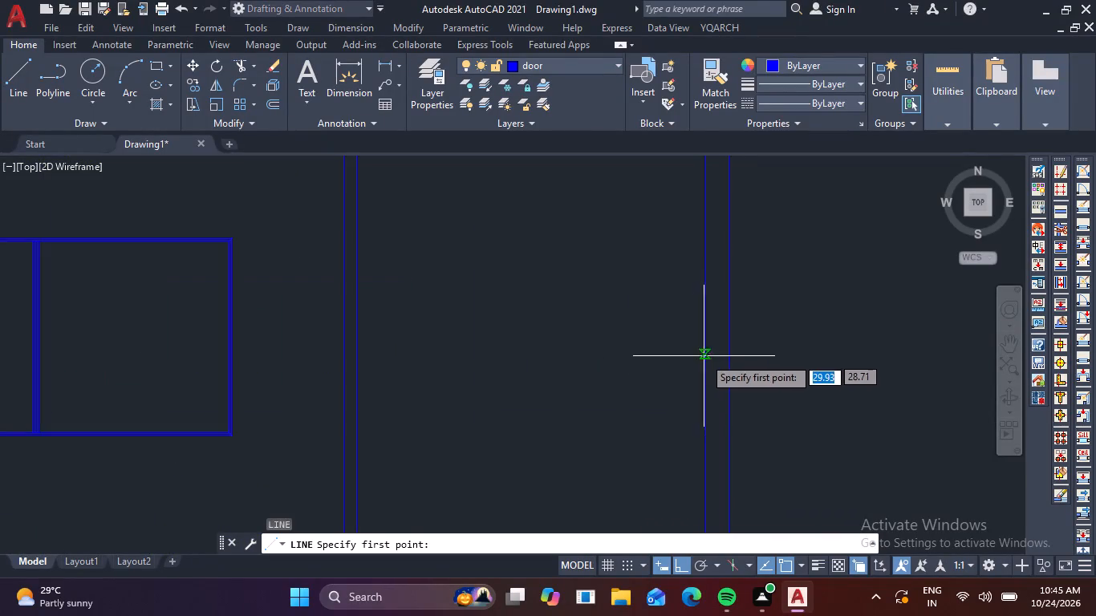
scroll(689, 418, down, 1)
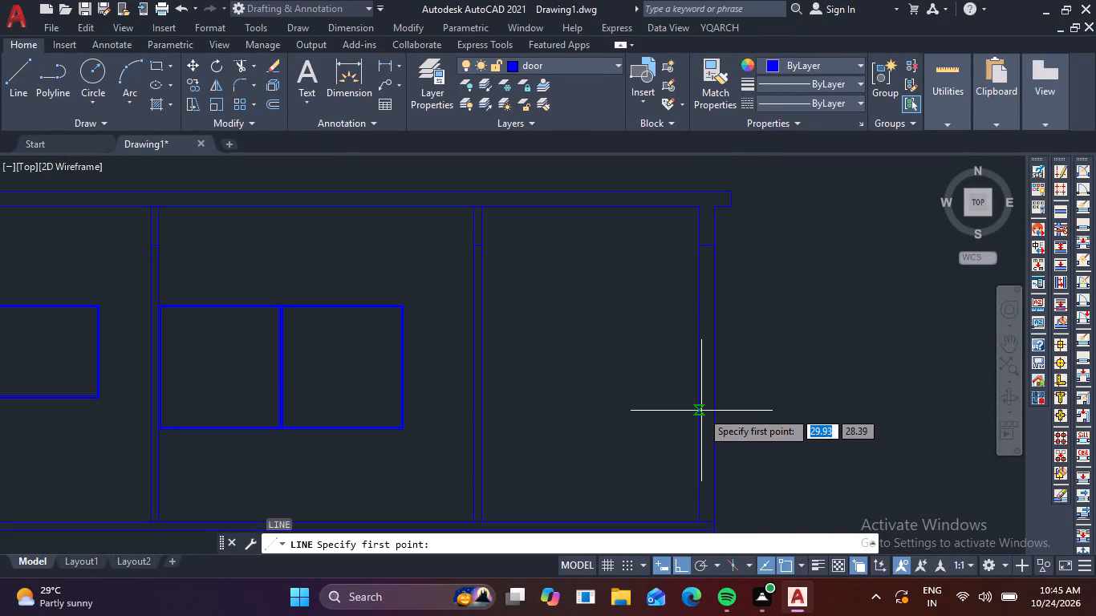
click(700, 411)
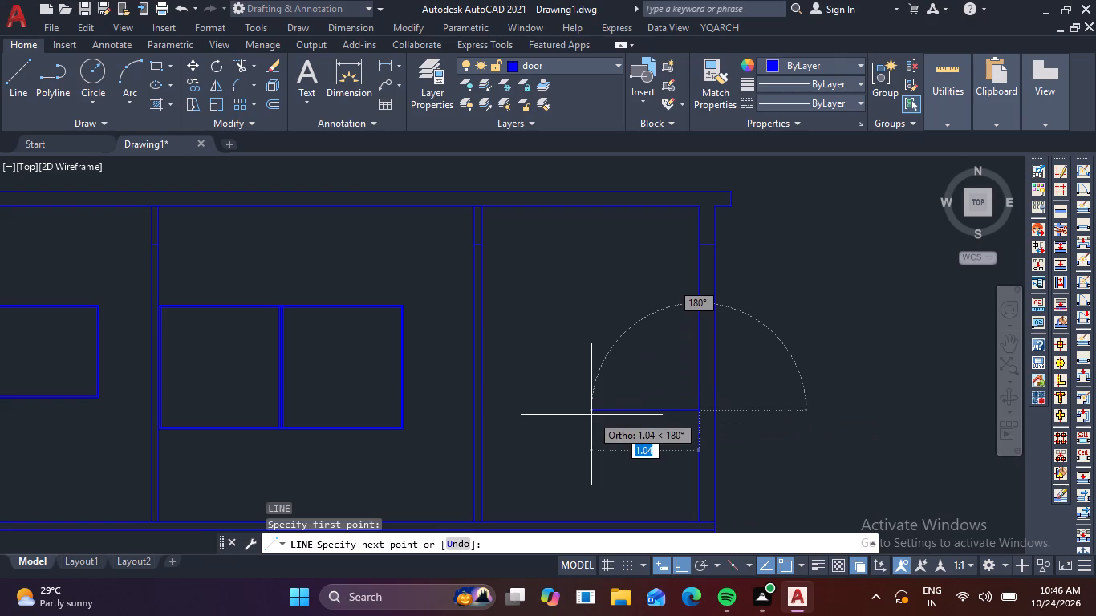
text(.91)
key(Return)
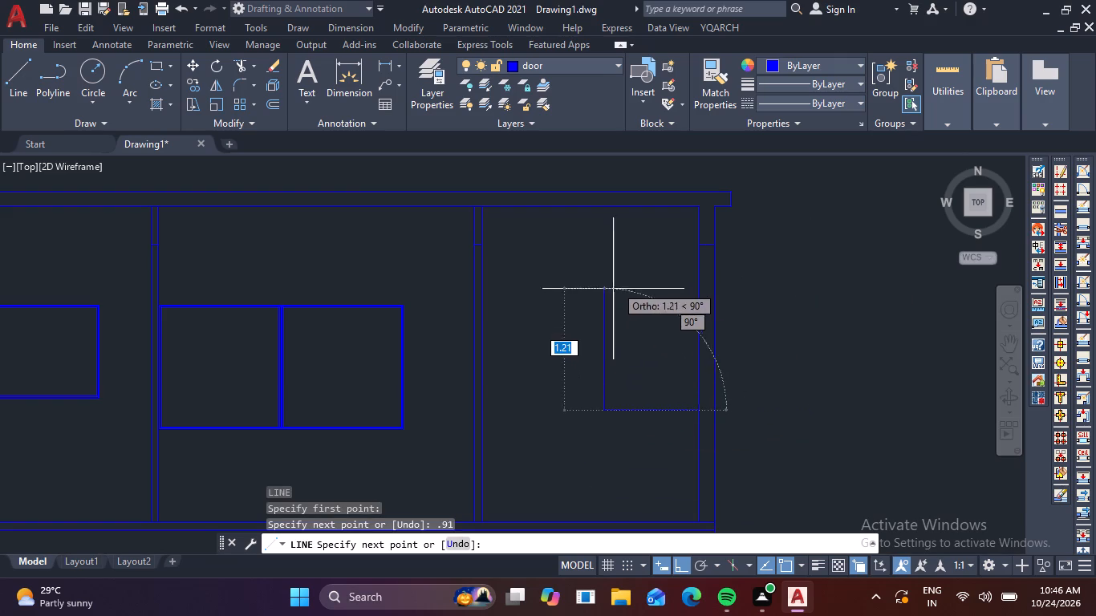
key(Escape)
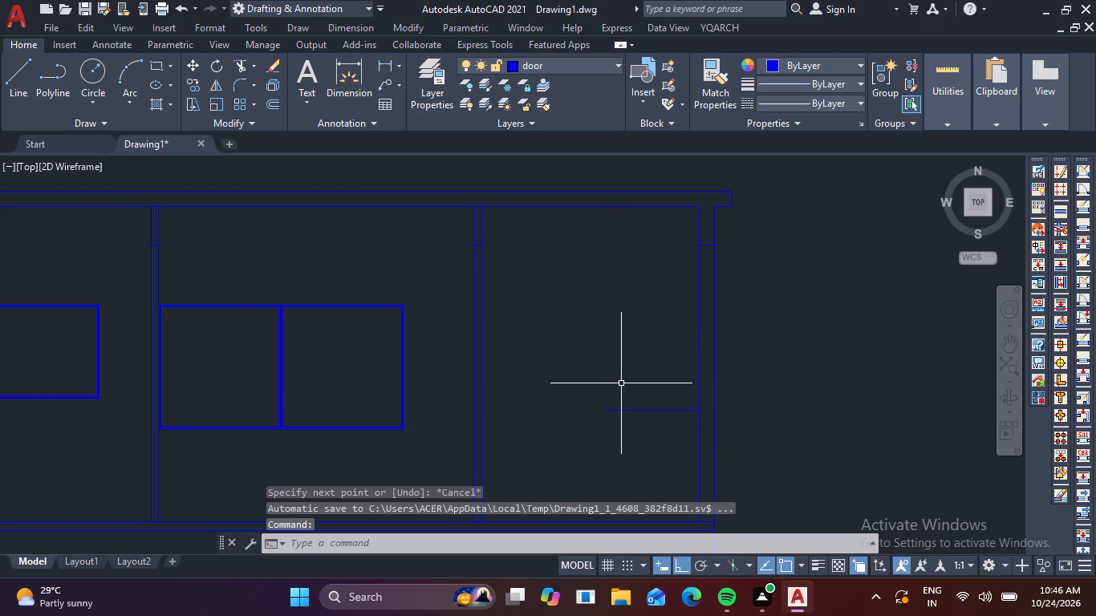
Offset the 0.91 line upward four times at 0.20 spacing using the Multiple option.
key(o)
key(Return)
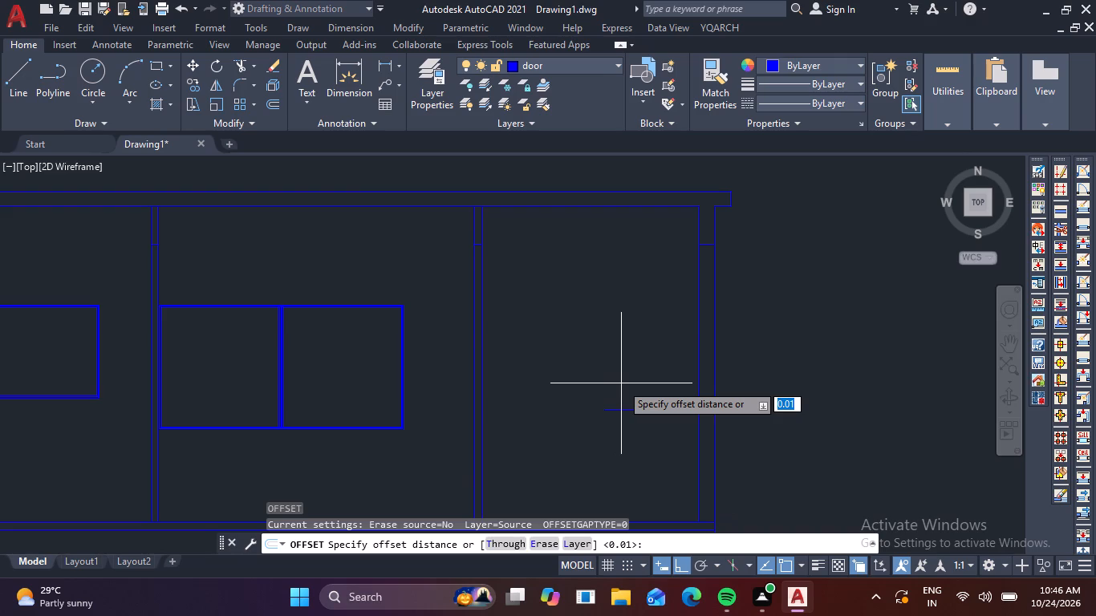
text(.1)
key(BackSpace)
text(20)
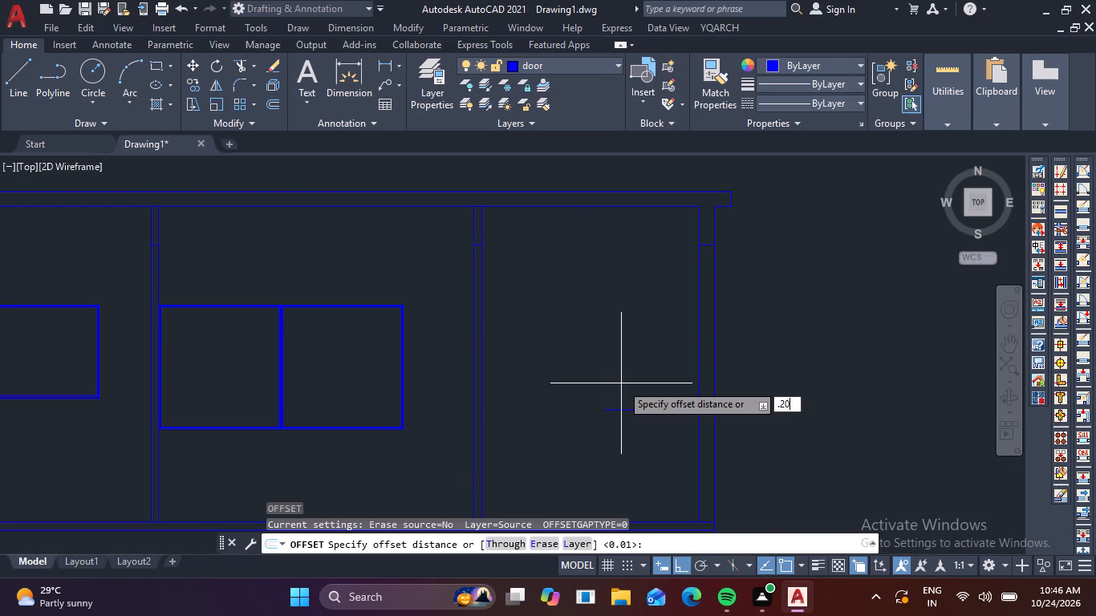
key(Return)
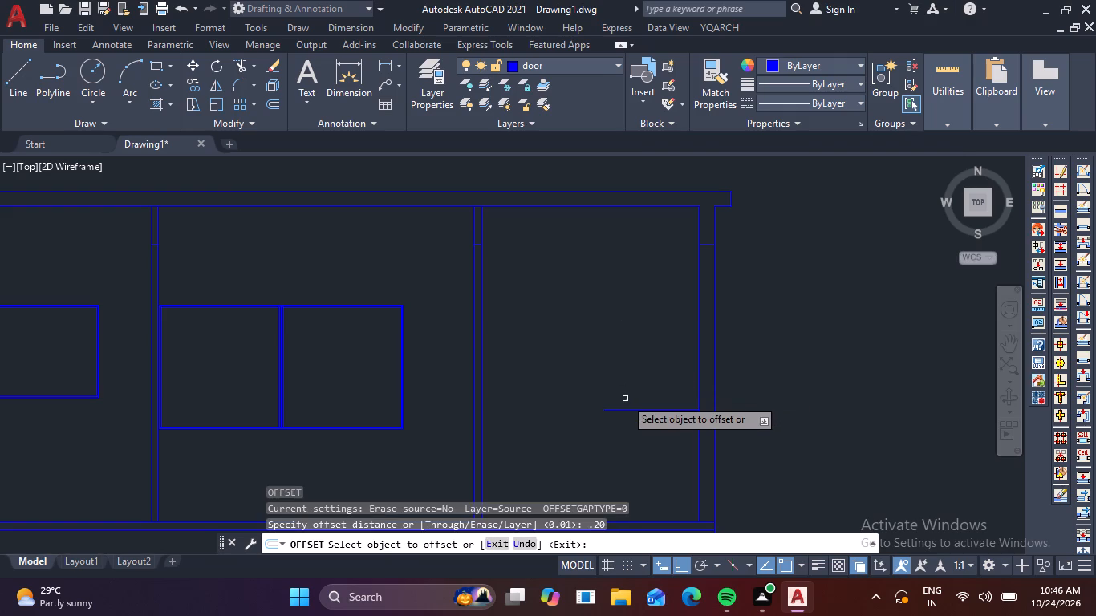
click(638, 411)
right_click(629, 383)
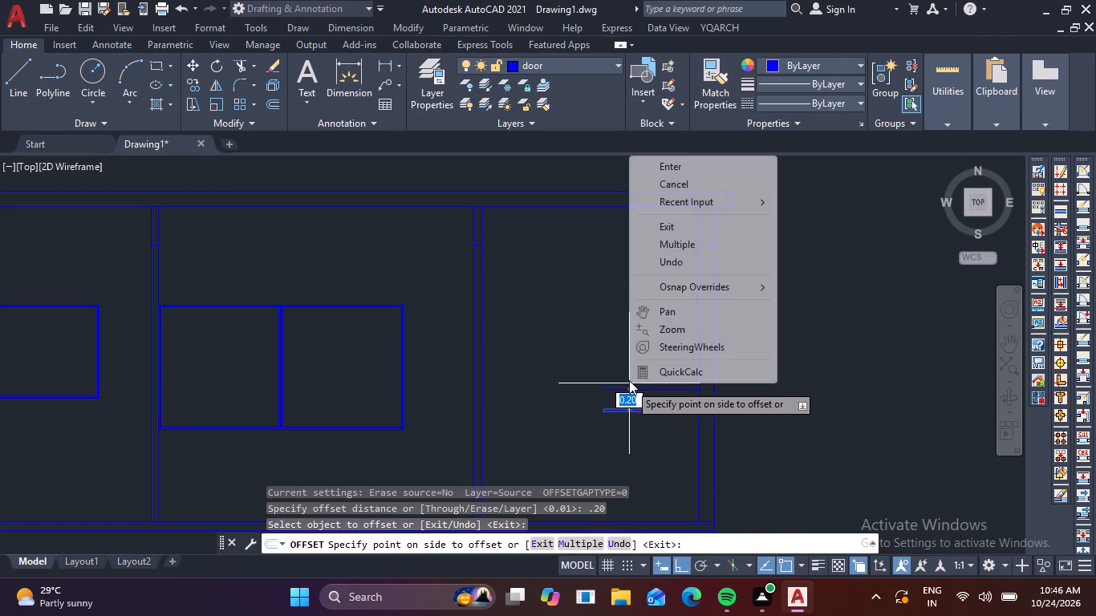
click(695, 245)
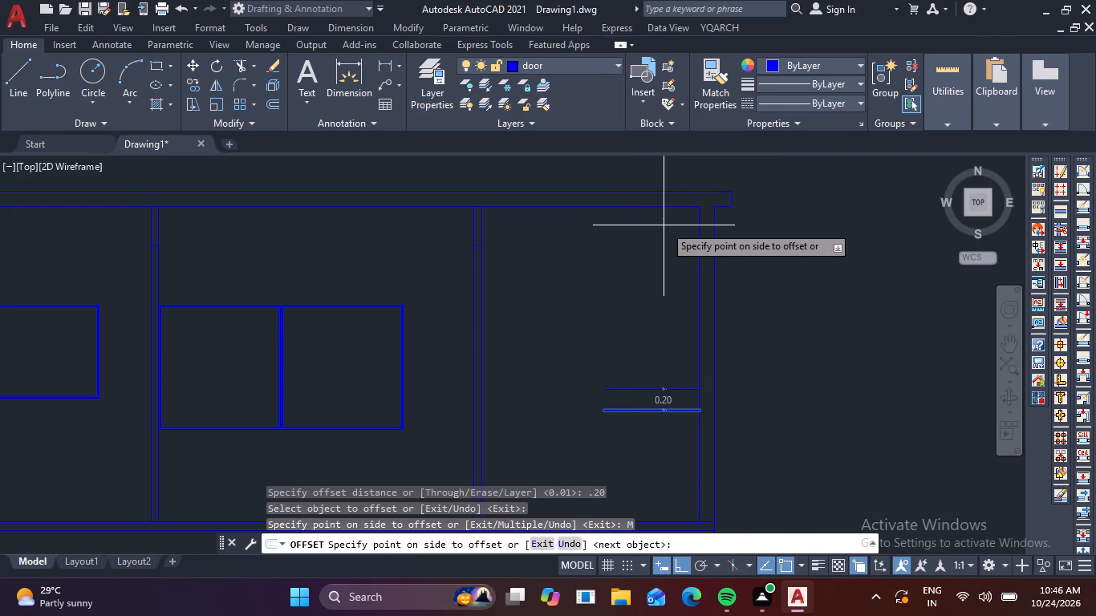
triple_click(652, 234)
triple_click(652, 234)
double_click(652, 234)
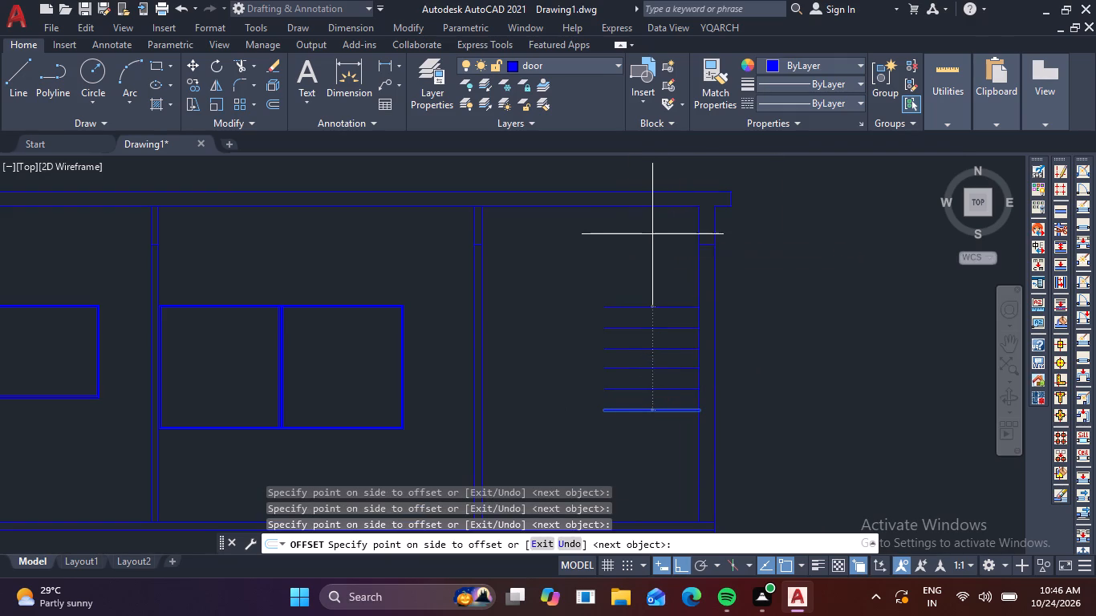
middle_drag(647, 241, 652, 287)
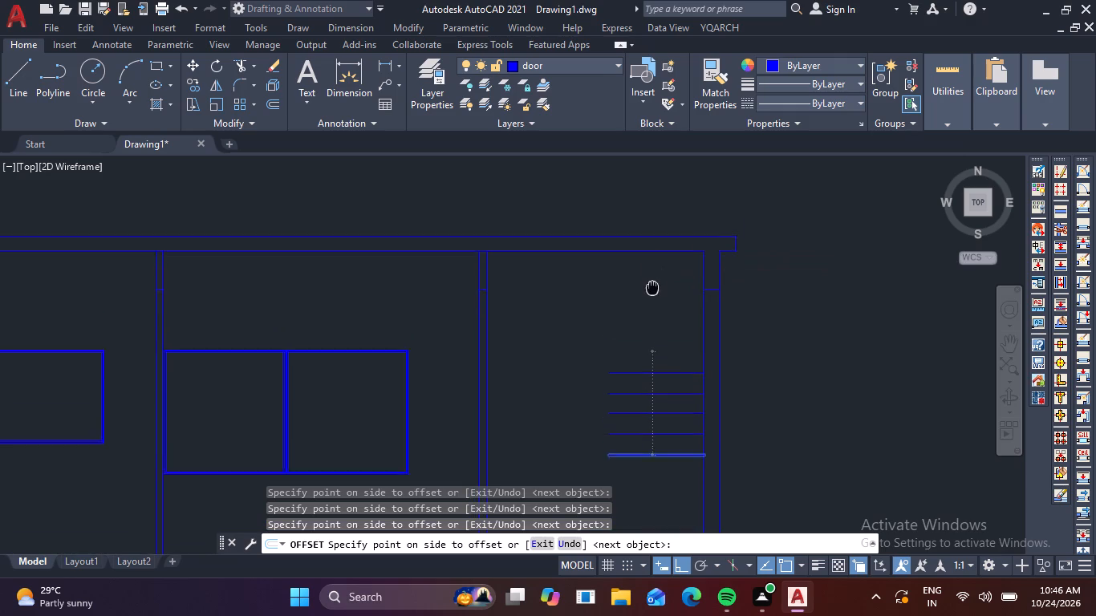
middle_drag(652, 287, 652, 310)
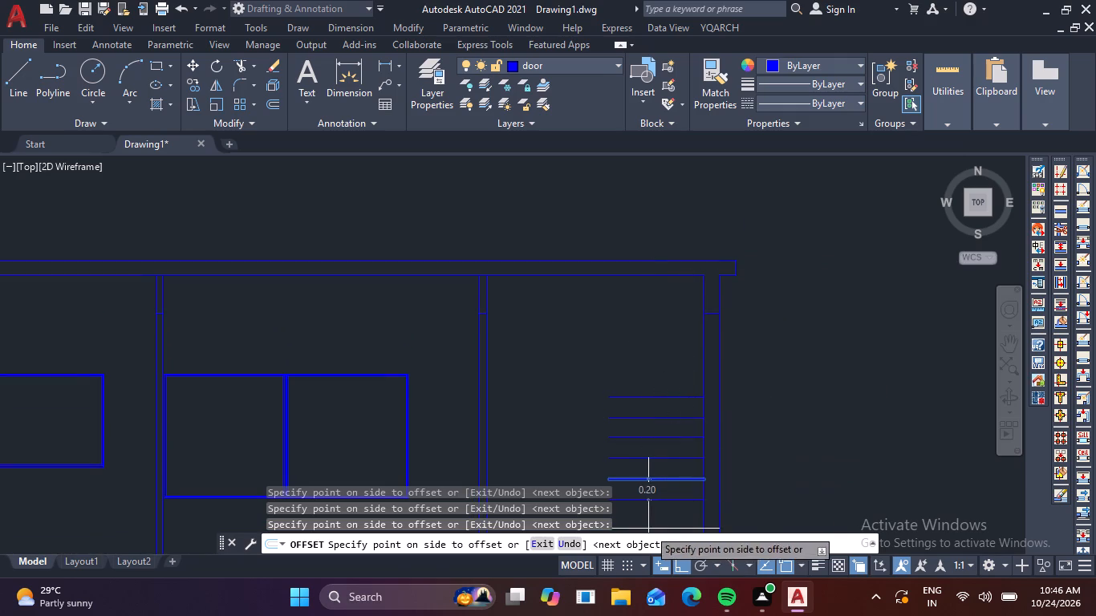
key(Escape)
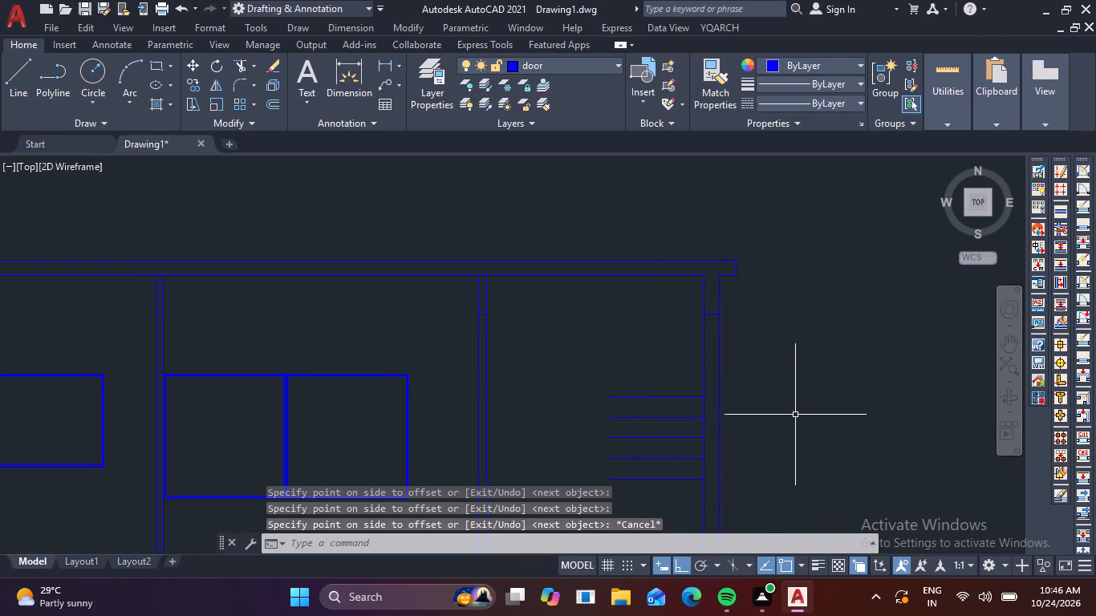
Draw a horizontal line about 1.19 long from the topmost offset line's free end to the end room's partition.
middle_drag(793, 416, 802, 359)
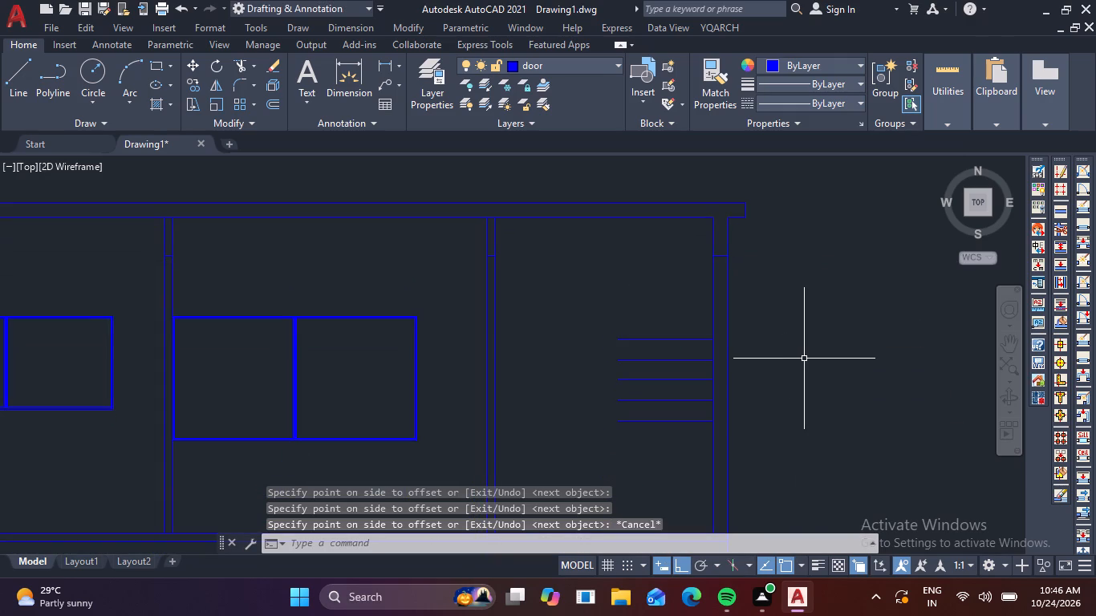
text(L)
key(space)
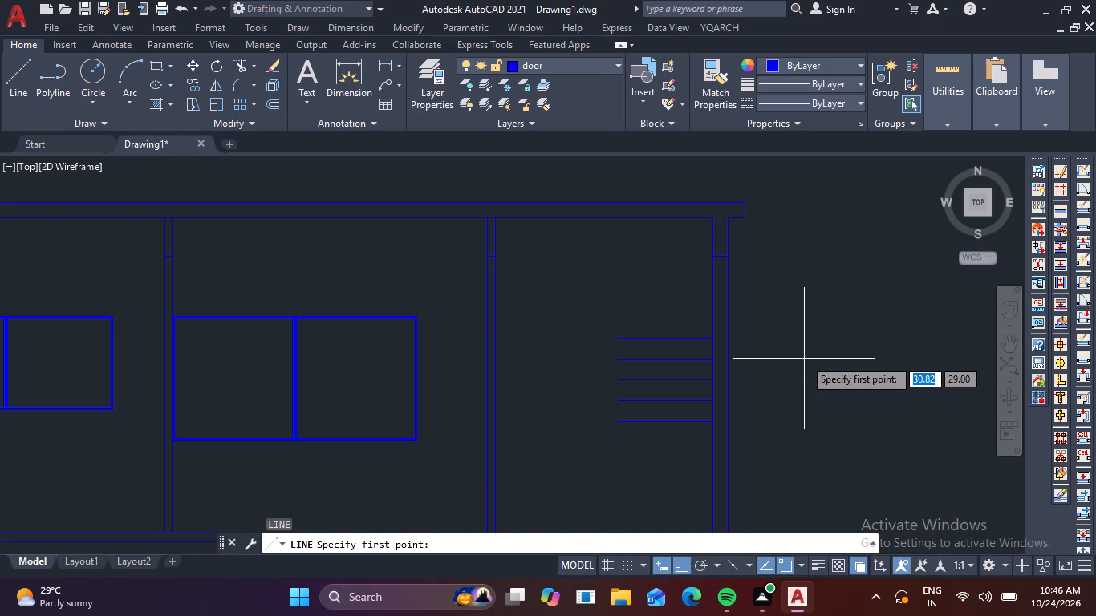
scroll(679, 345, up, 2)
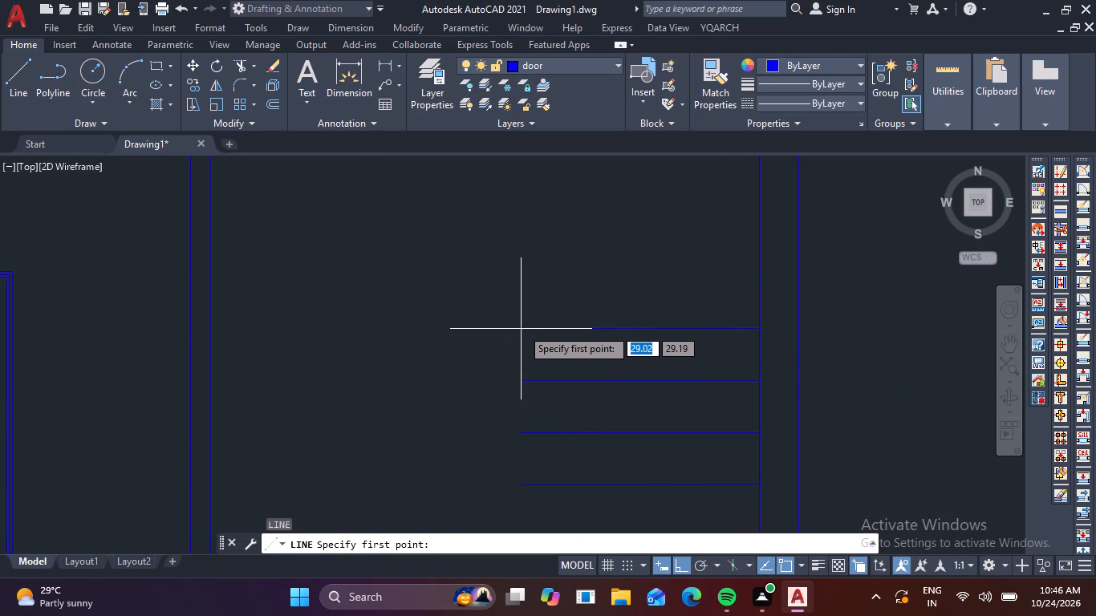
click(525, 326)
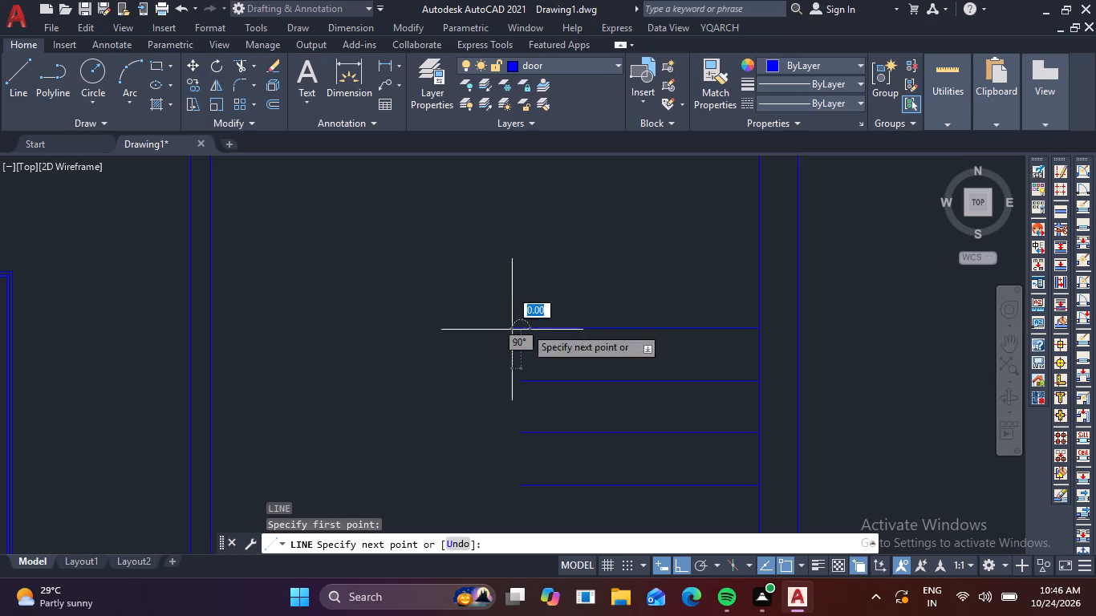
click(209, 331)
key(space)
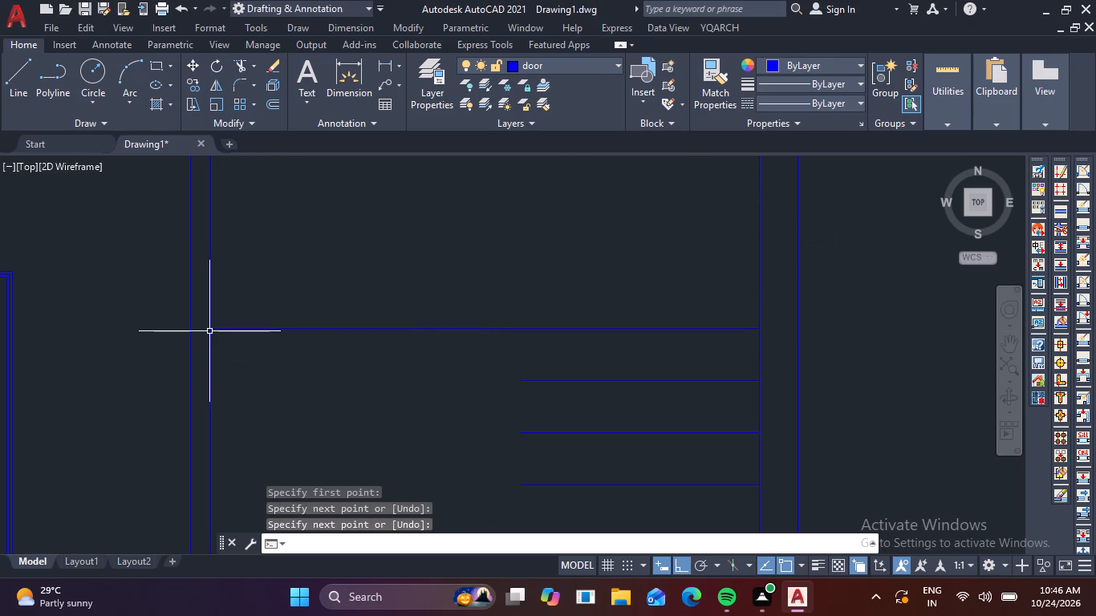
Draw a second horizontal line just below it, from the outer wall's inner face across the end room to the partition.
key(space)
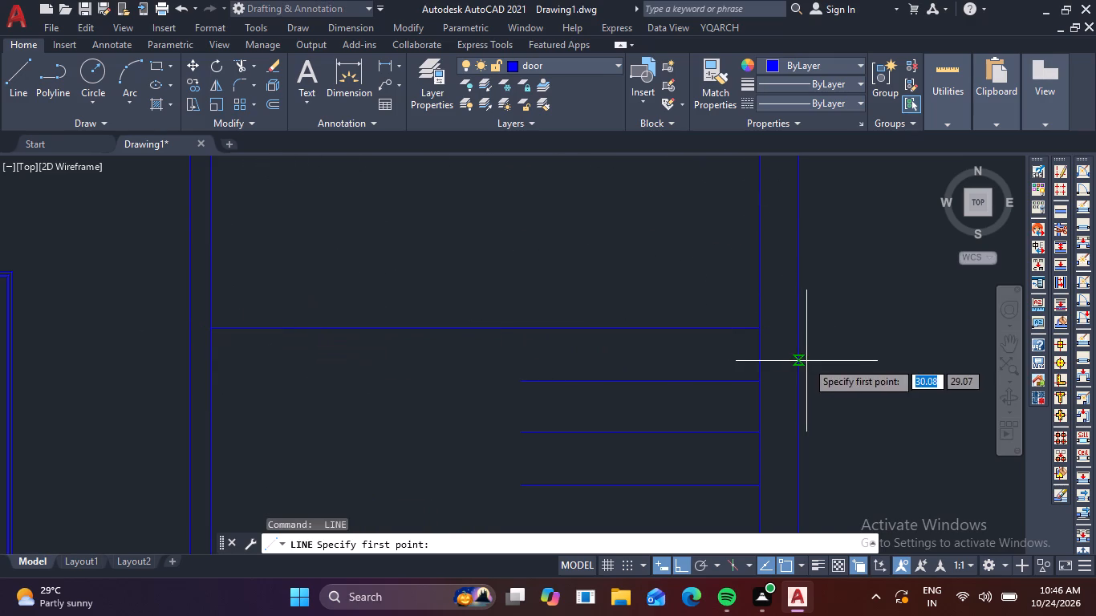
click(755, 353)
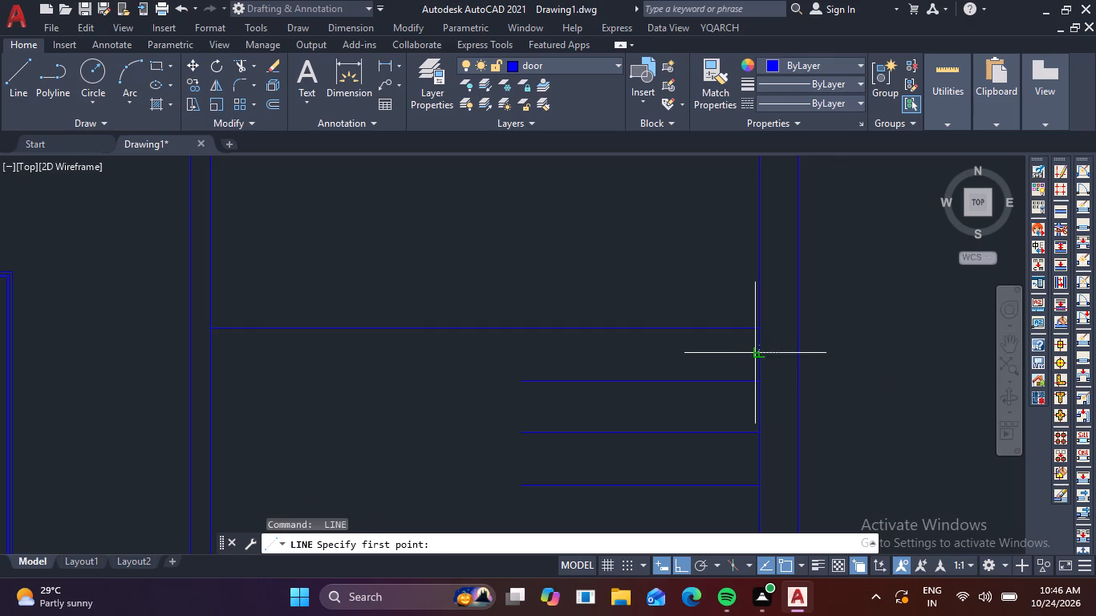
click(212, 351)
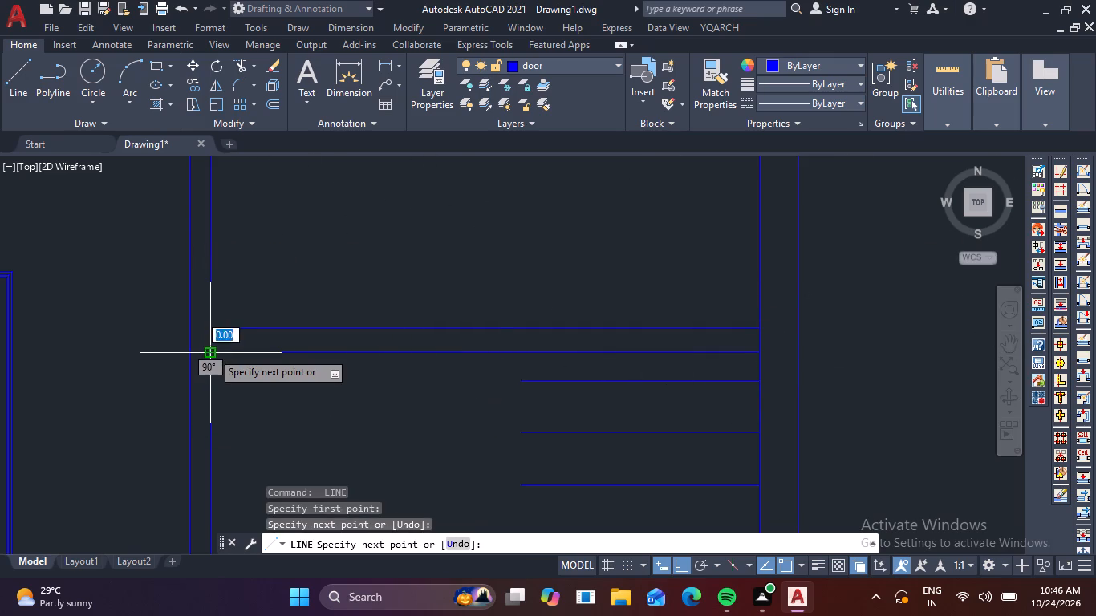
key(grave)
key(Escape)
key(Escape)
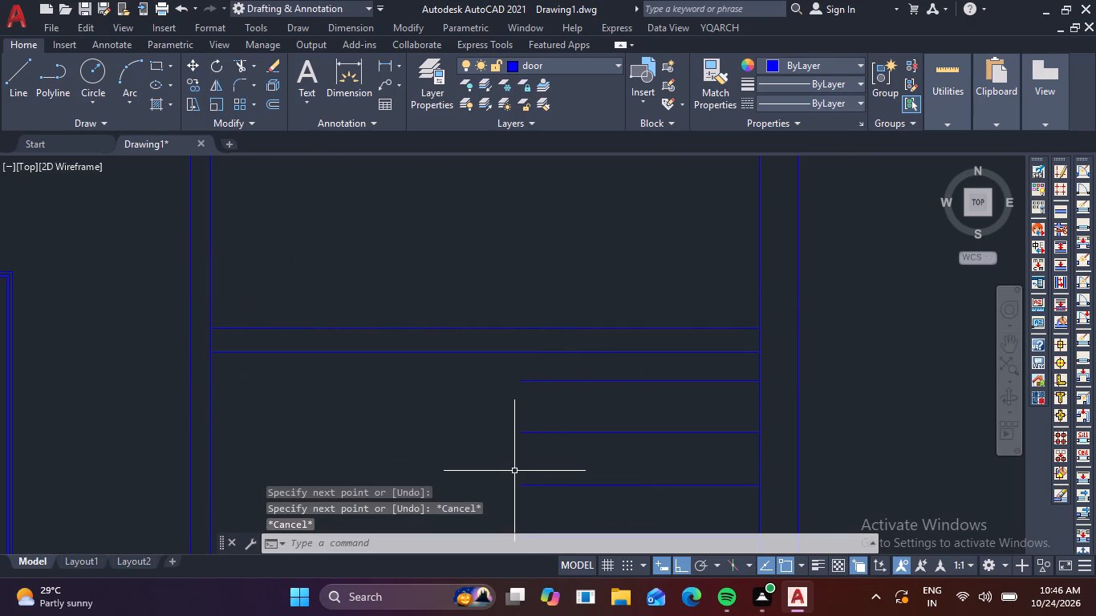
Draw a vertical line joining the free ends of the stacked lines, from the lowest one up to the topmost.
text(L)
key(space)
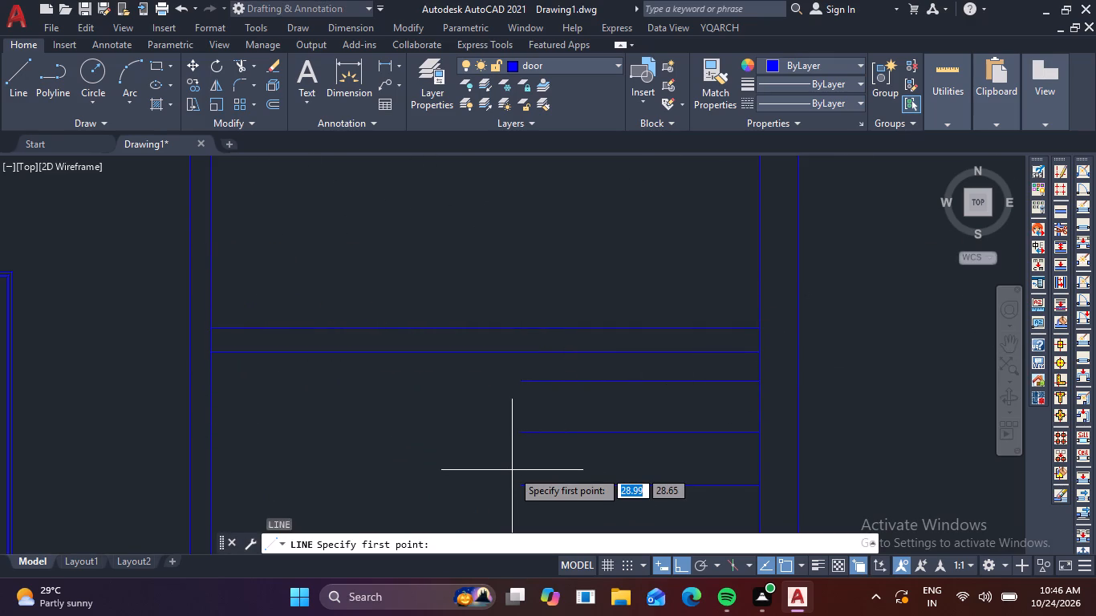
scroll(512, 468, down, 1)
middle_drag(541, 484, 540, 412)
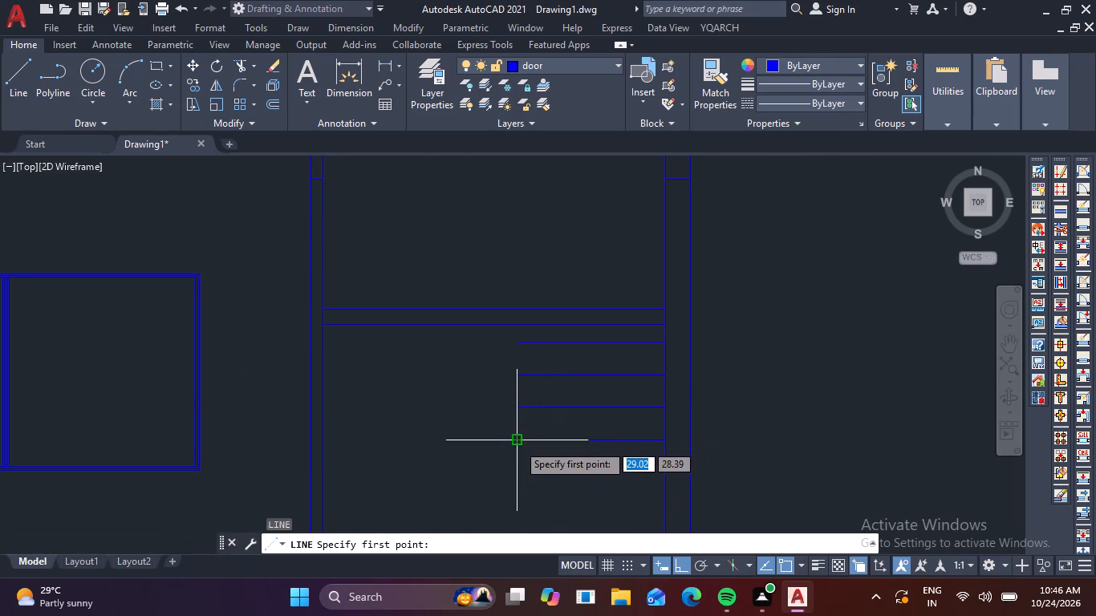
click(518, 444)
click(518, 310)
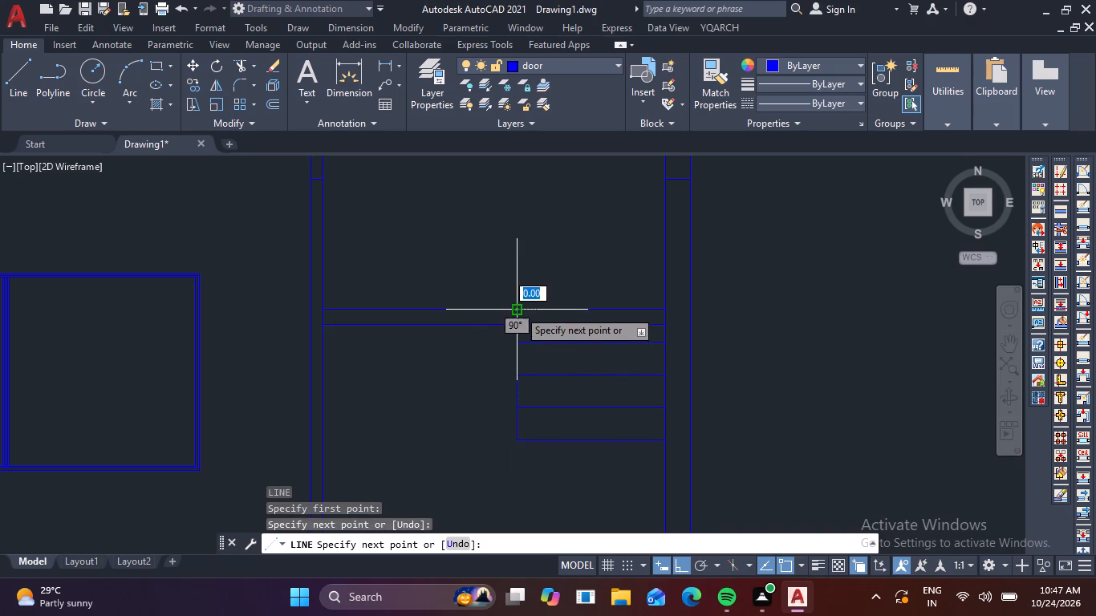
key(Escape)
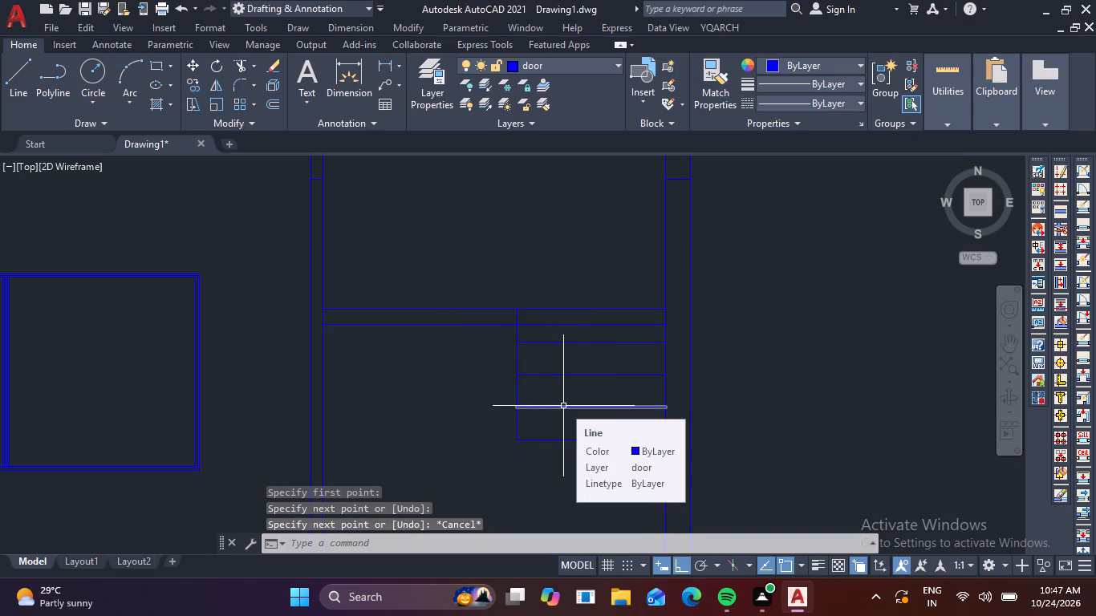
Draw a vertical line from the topmost stacked line's free end up about 1.12 to the slab underside, continuing to the slab's top edge.
scroll(550, 400, down, 1)
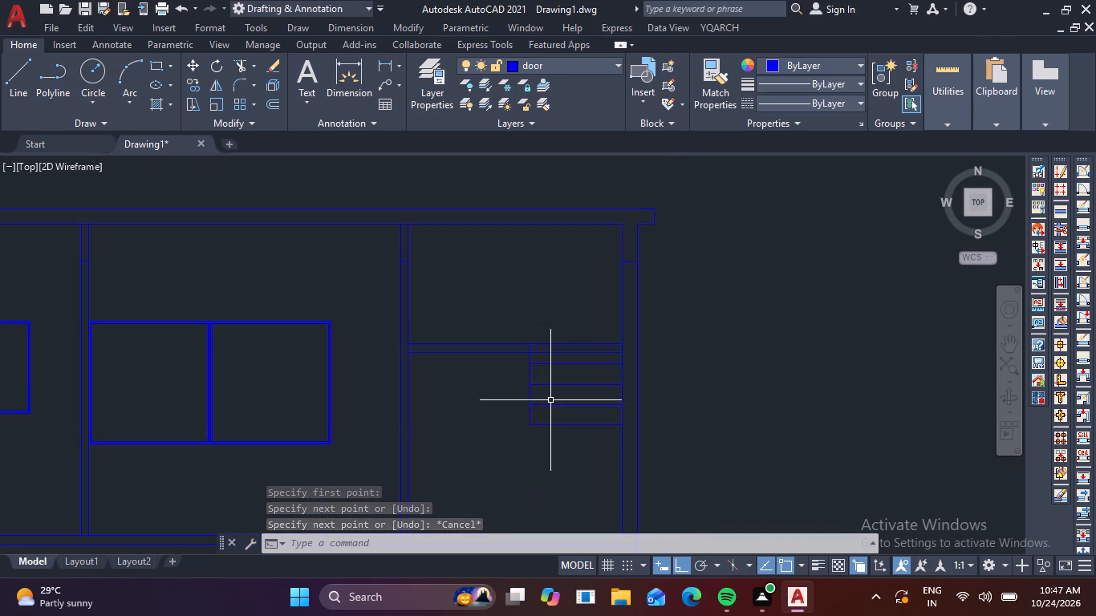
middle_drag(555, 368, 534, 452)
text(L)
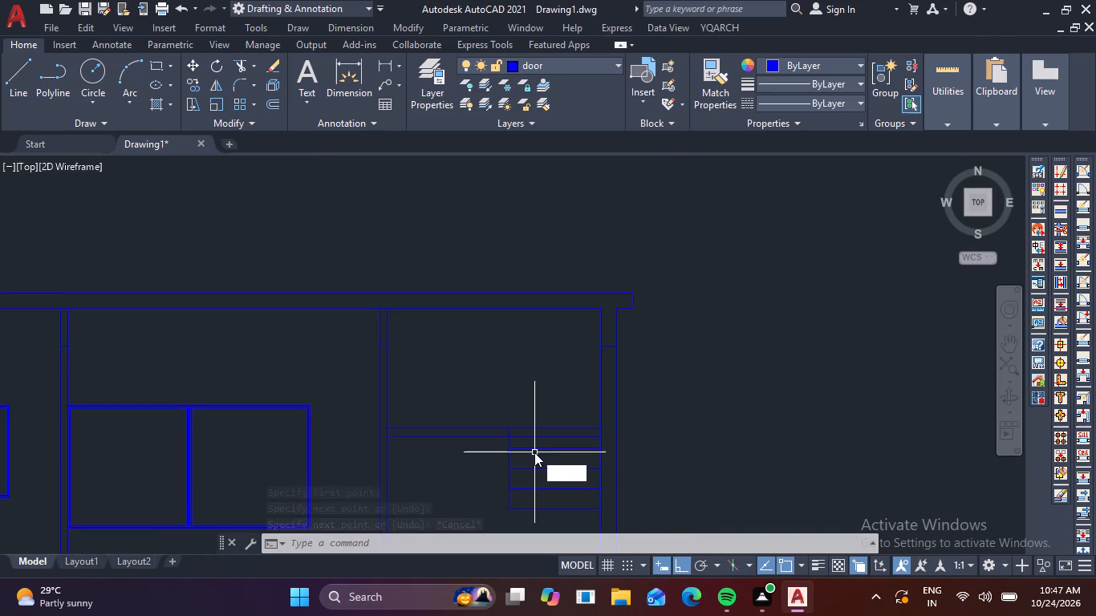
key(space)
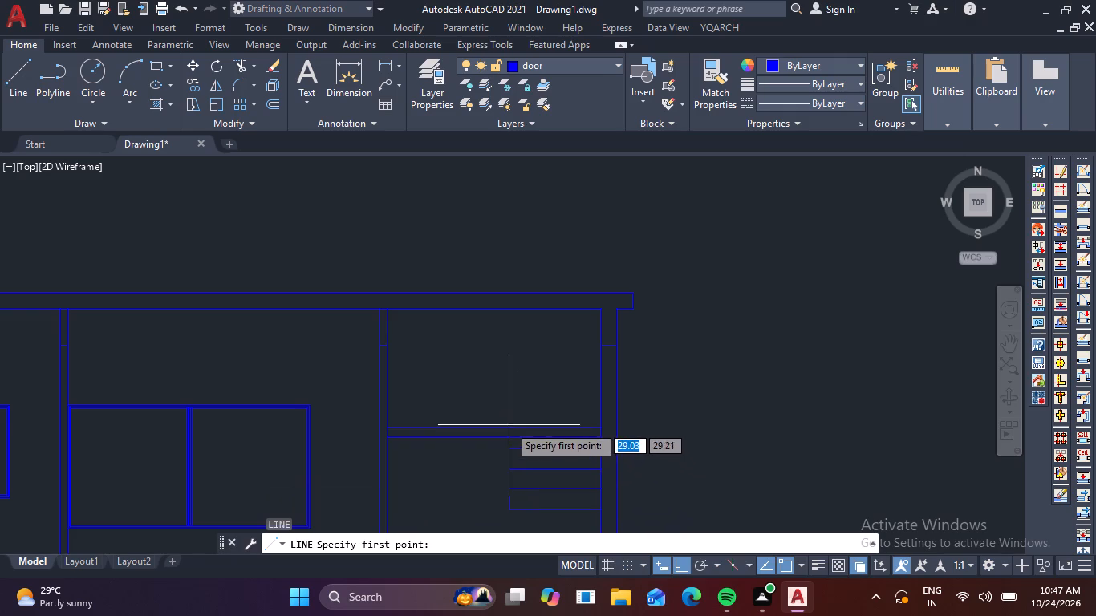
click(502, 425)
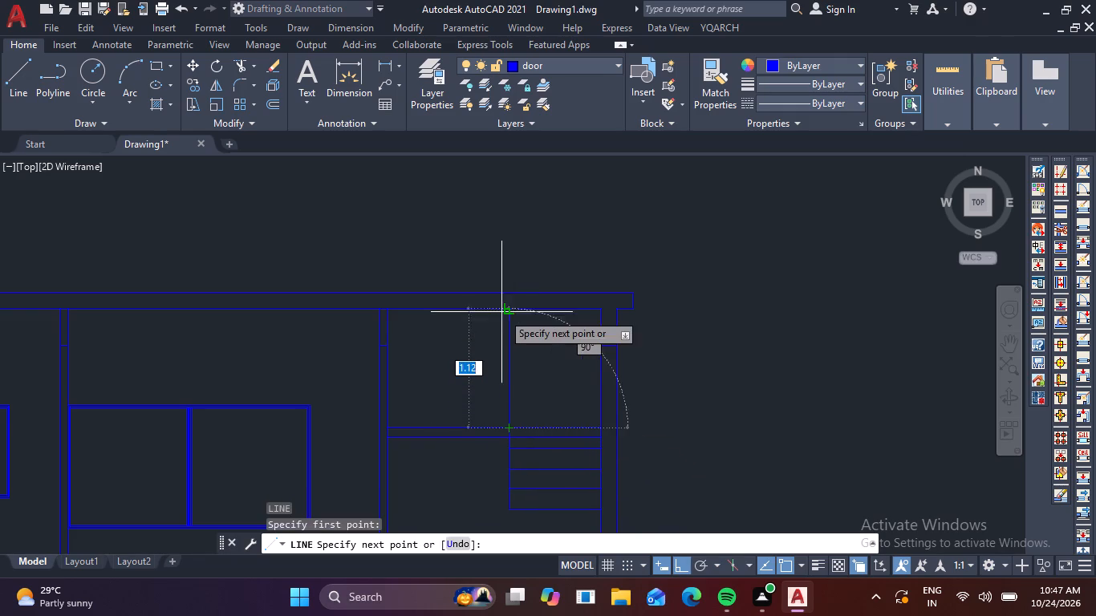
click(505, 314)
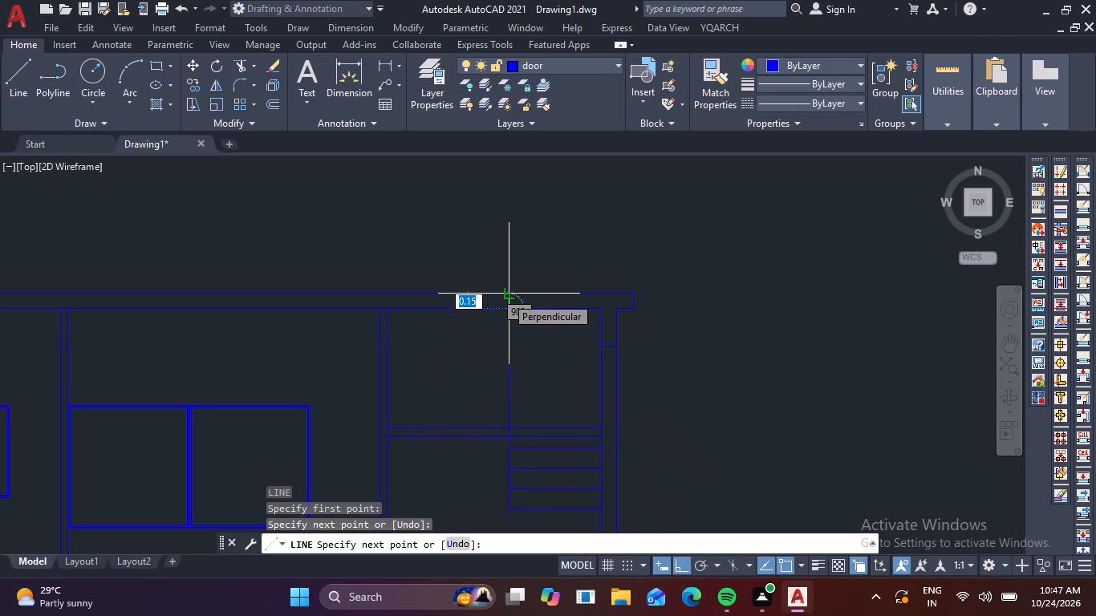
click(505, 296)
key(Escape)
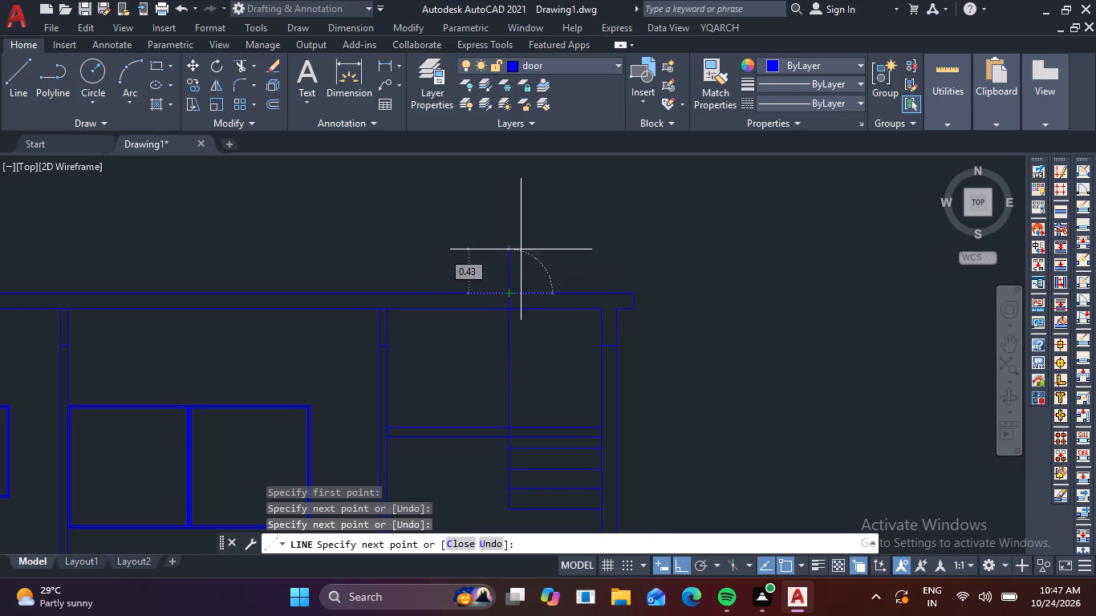
Draw a rectangle about 0.50 wide and 0.92 high, hanging from the slab underside at the end room's vertical line.
scroll(562, 325, down, 1)
scroll(556, 338, up, 1)
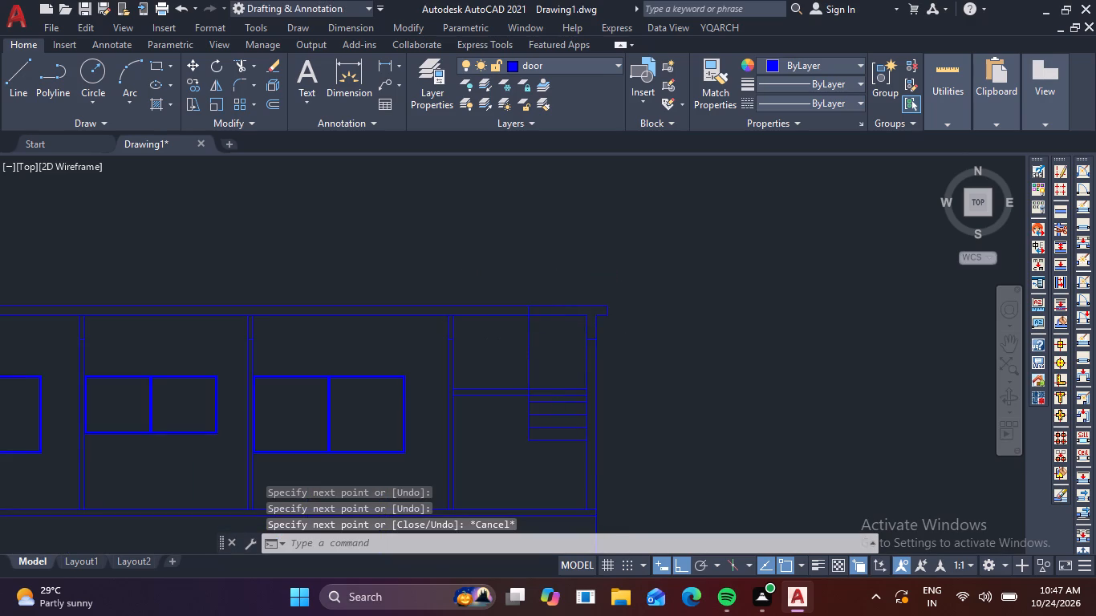
text(REC)
key(space)
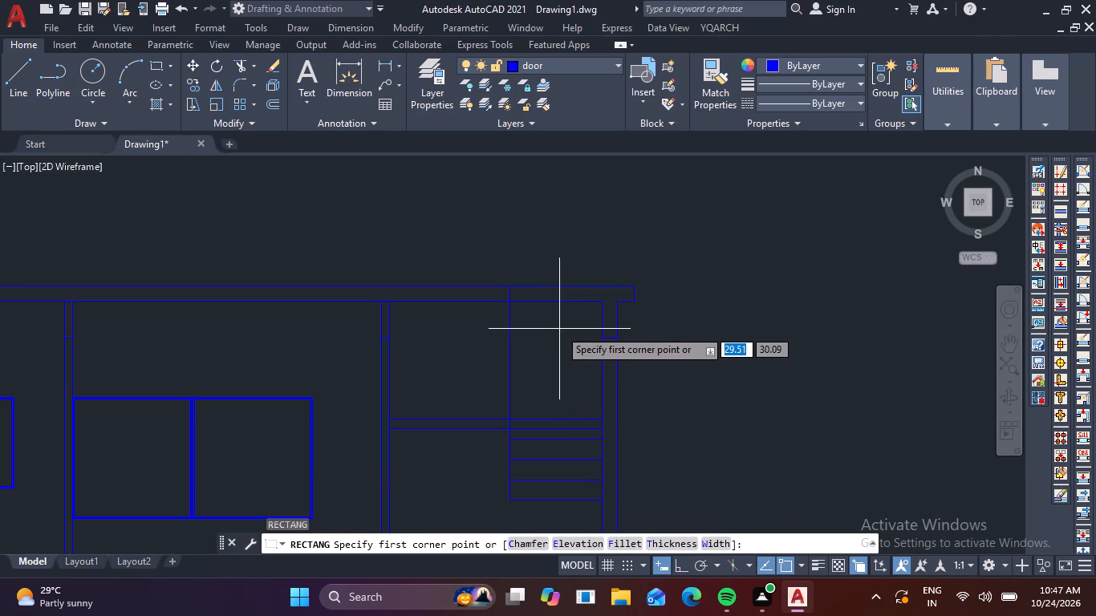
scroll(553, 318, up, 3)
click(363, 255)
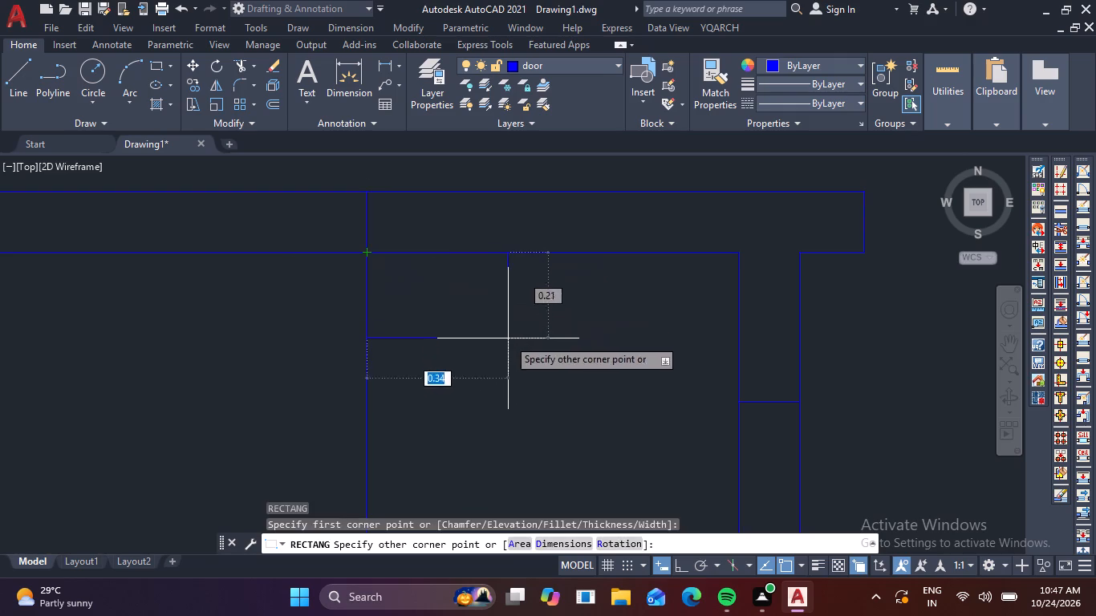
scroll(510, 343, down, 2)
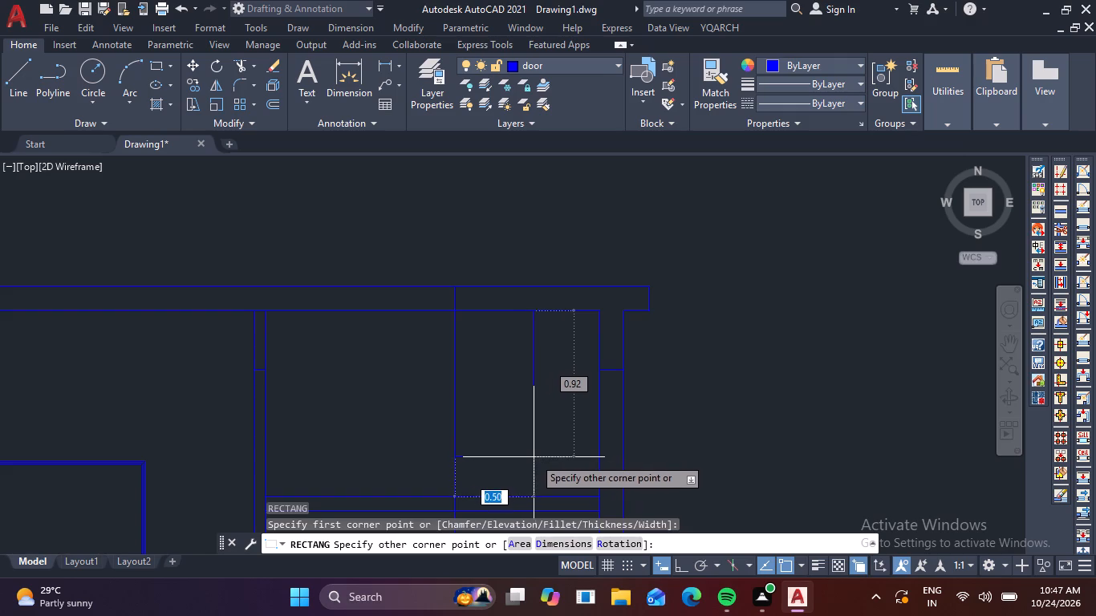
click(533, 457)
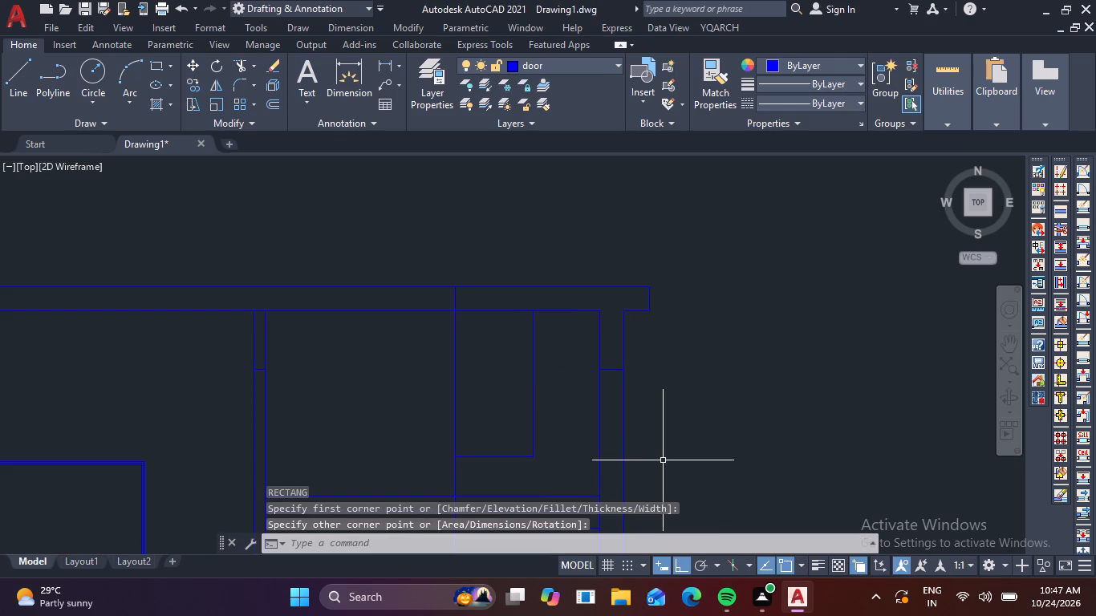
key(Escape)
Offset the new rectangle inward by 0.01 twice to form a double frame inside it.
key(o)
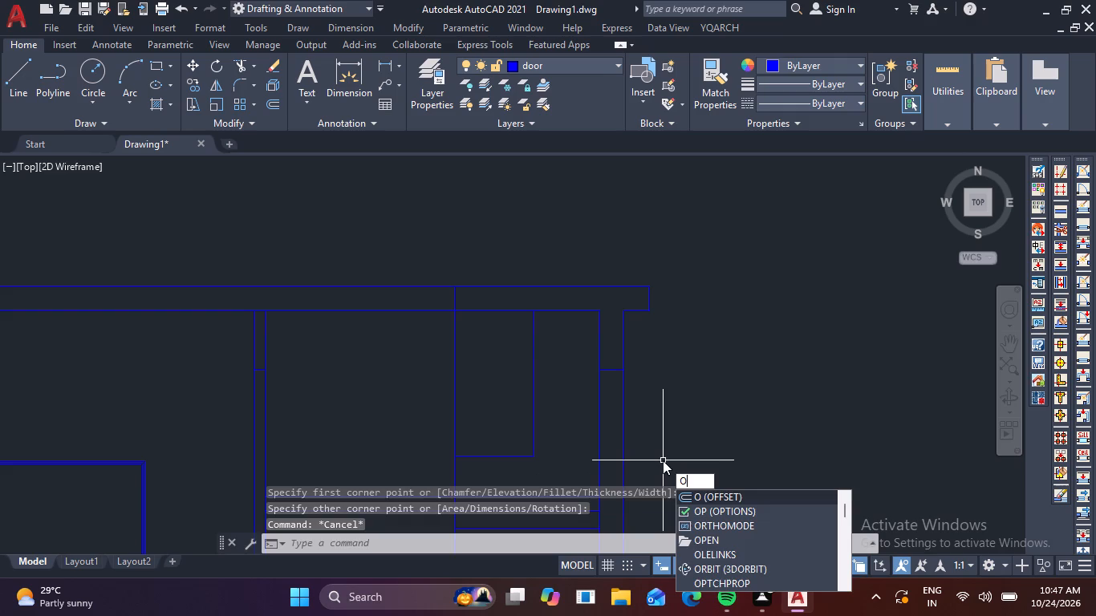
key(Return)
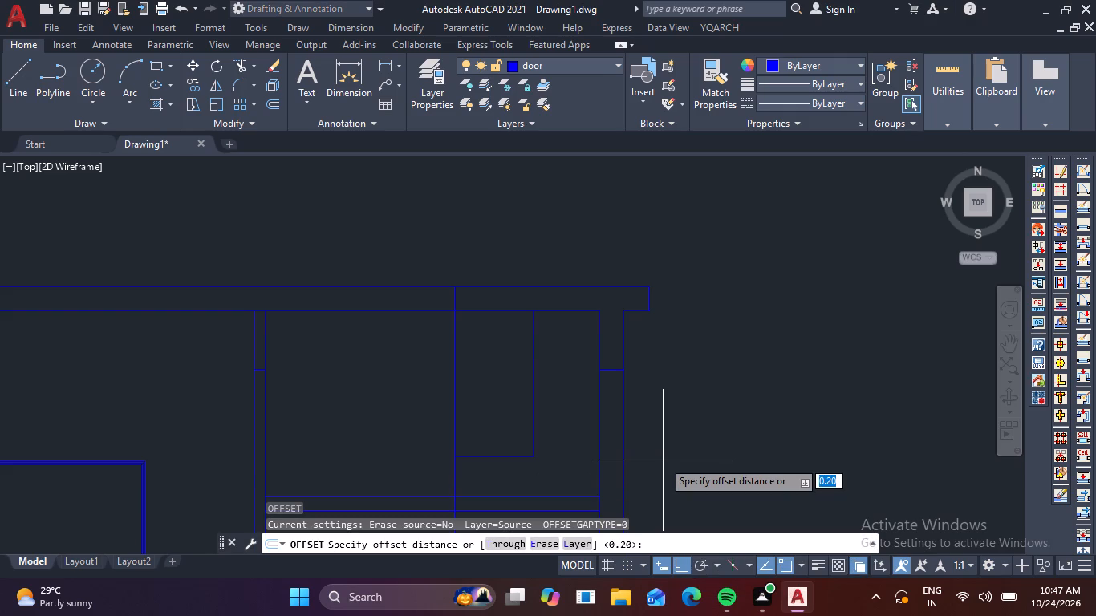
key(period)
text(01)
key(Return)
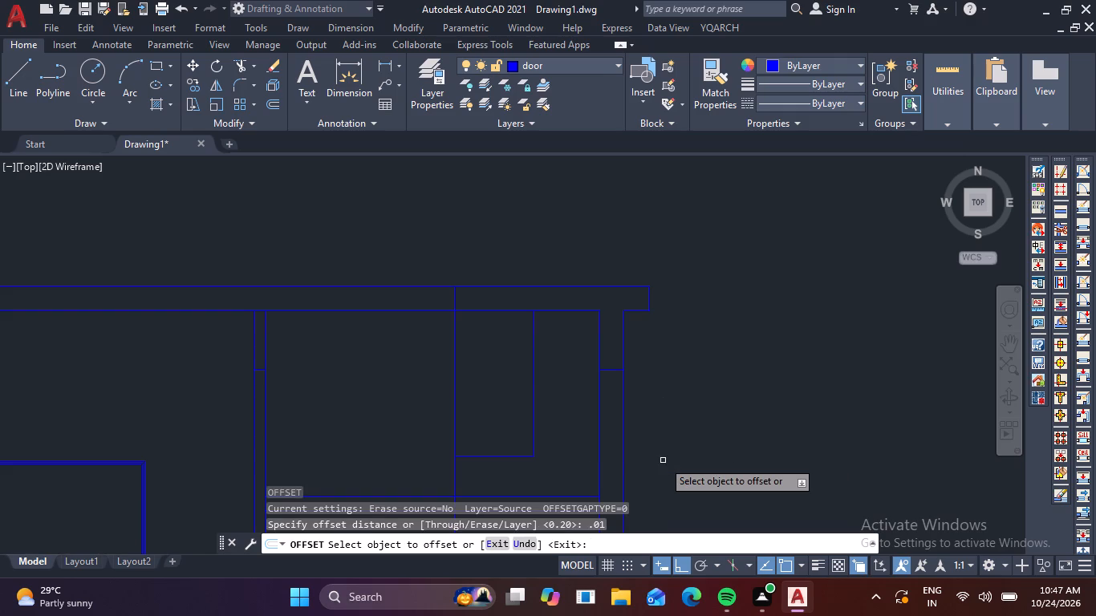
middle_drag(558, 428, 551, 393)
scroll(537, 392, up, 1)
click(517, 394)
click(471, 403)
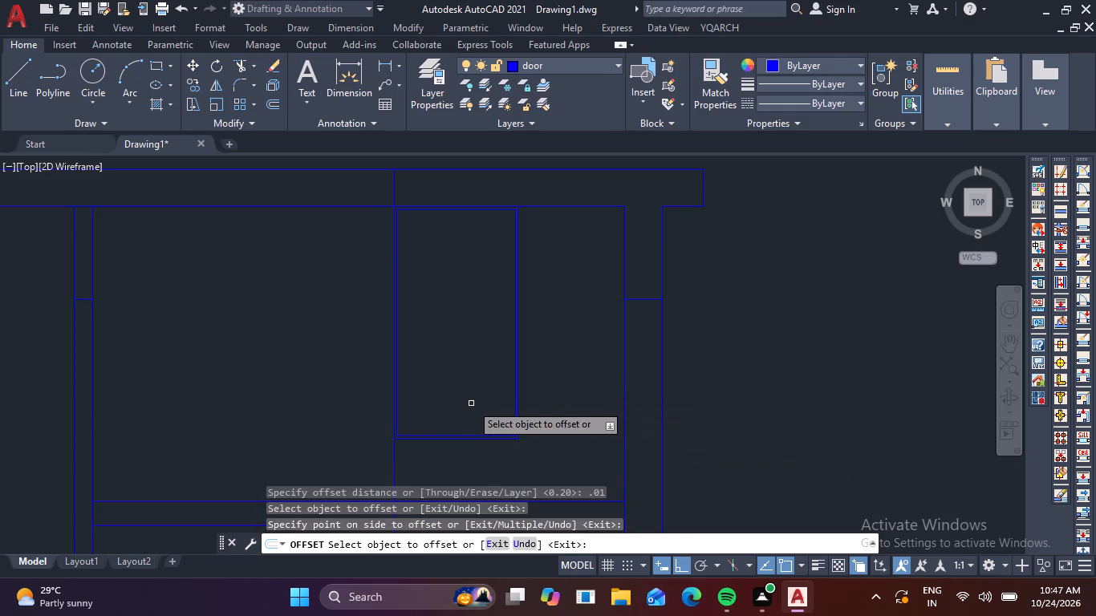
scroll(502, 397, up, 2)
click(526, 391)
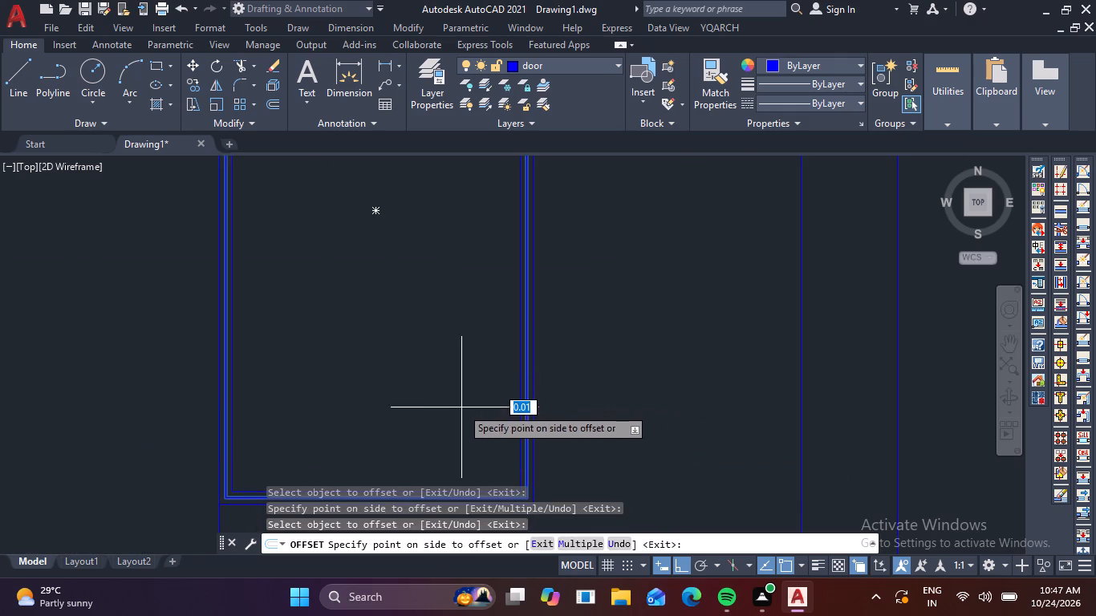
click(461, 407)
scroll(461, 407, down, 3)
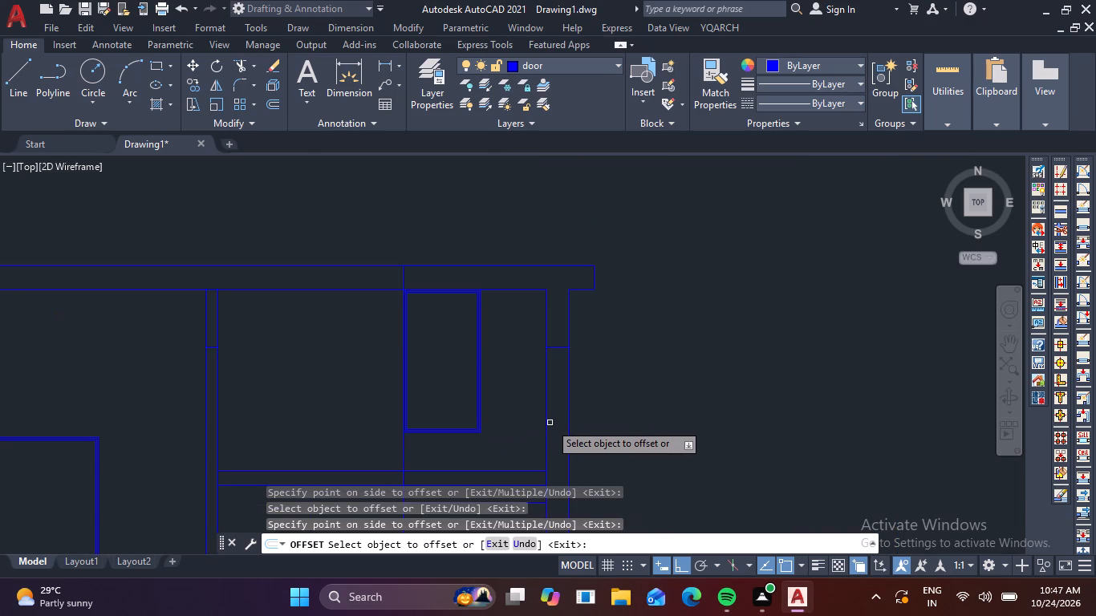
key(Escape)
key(Escape)
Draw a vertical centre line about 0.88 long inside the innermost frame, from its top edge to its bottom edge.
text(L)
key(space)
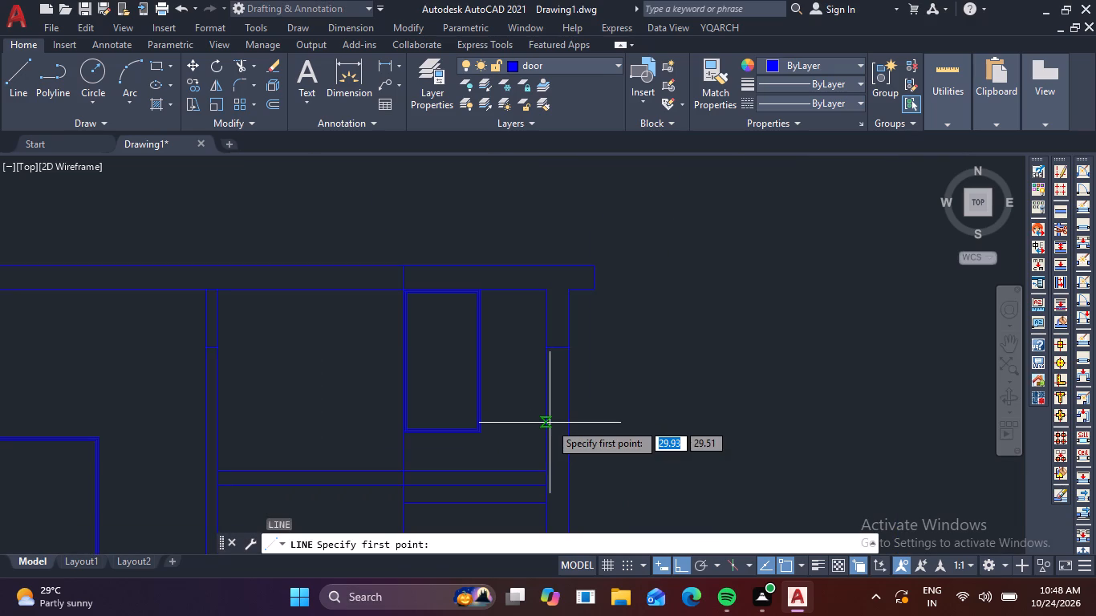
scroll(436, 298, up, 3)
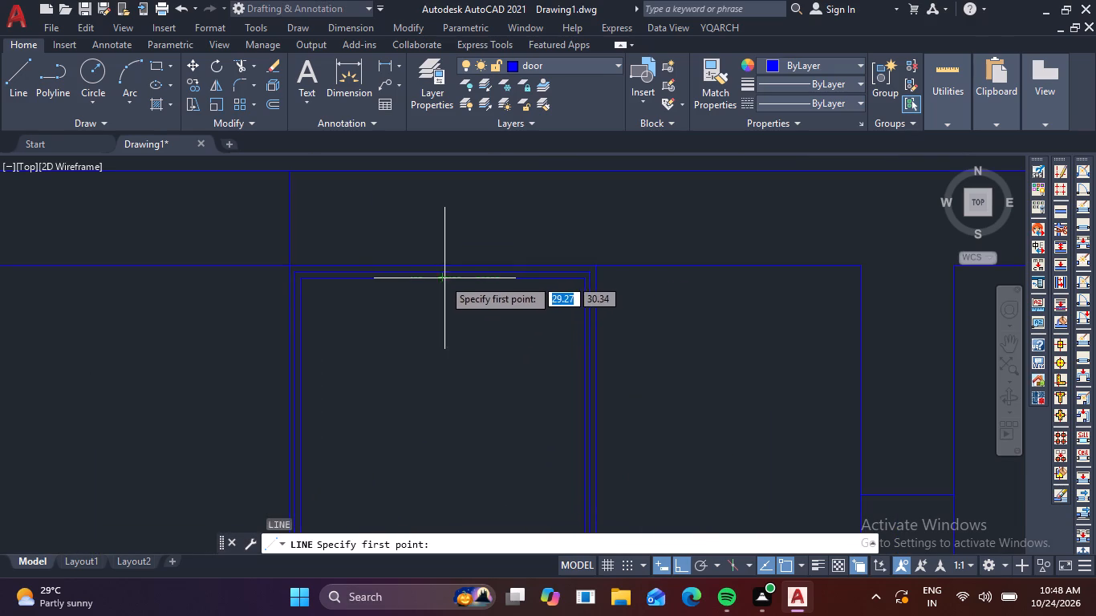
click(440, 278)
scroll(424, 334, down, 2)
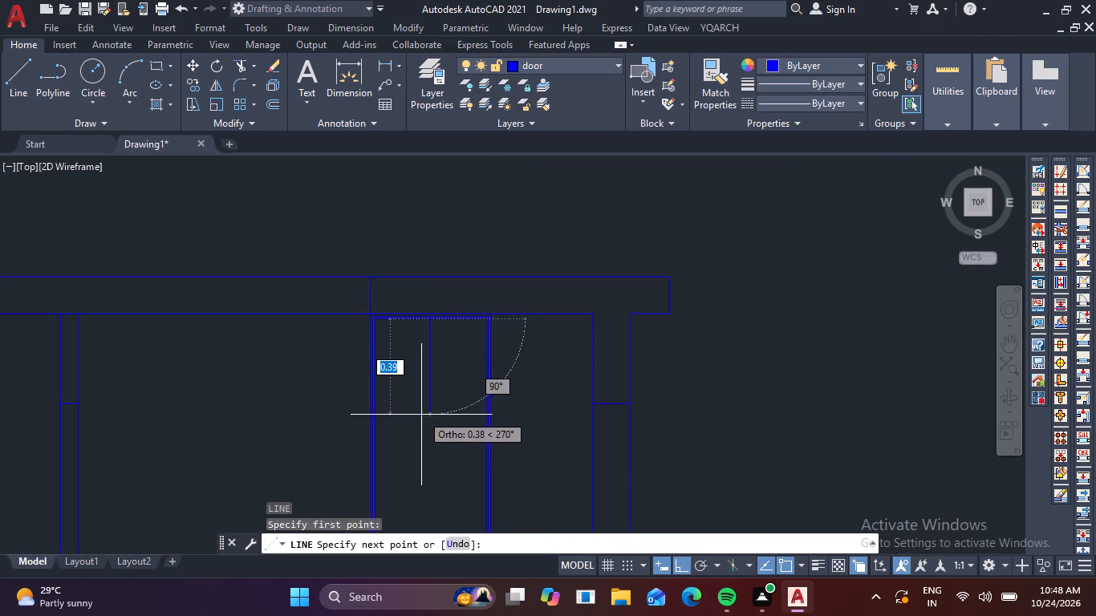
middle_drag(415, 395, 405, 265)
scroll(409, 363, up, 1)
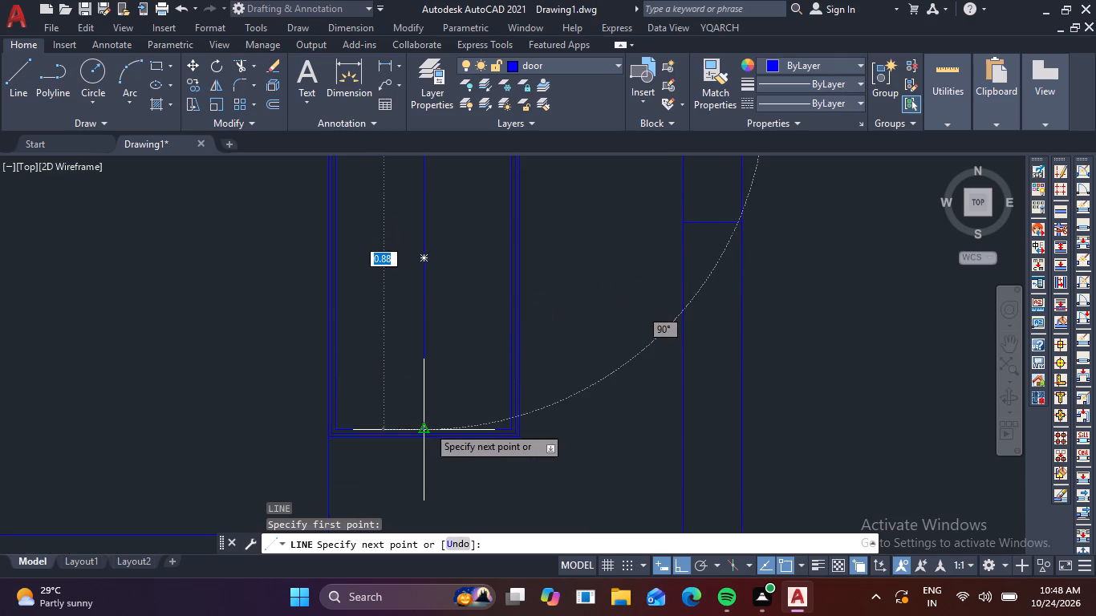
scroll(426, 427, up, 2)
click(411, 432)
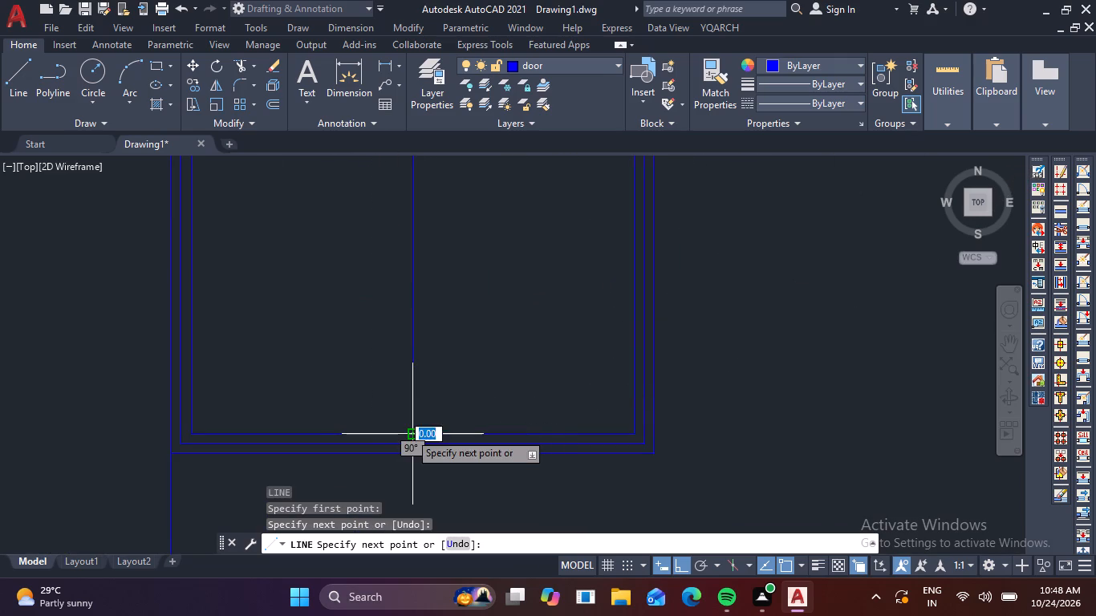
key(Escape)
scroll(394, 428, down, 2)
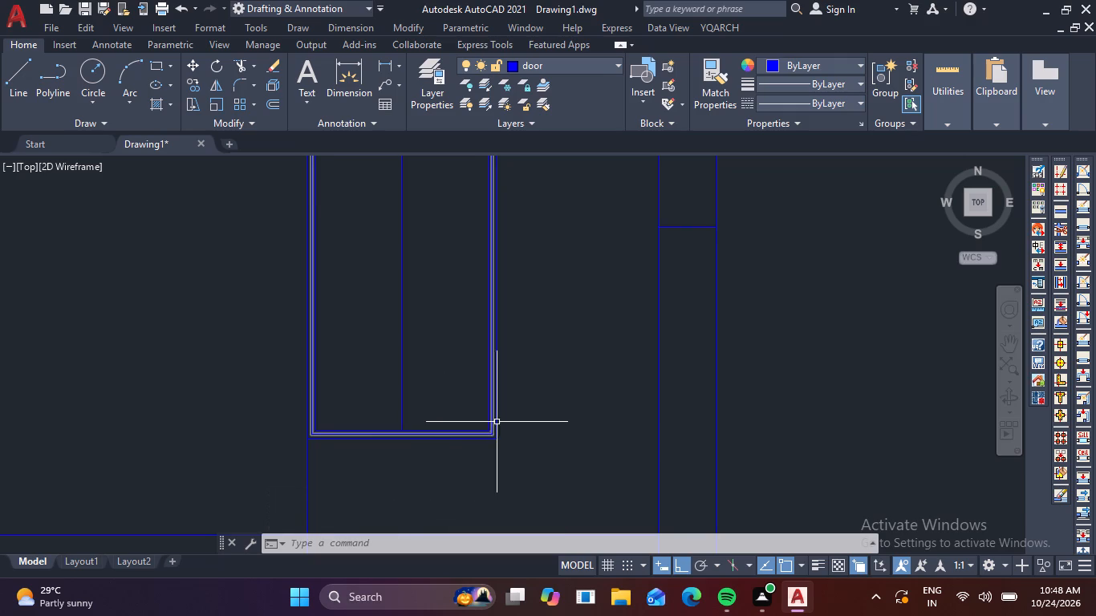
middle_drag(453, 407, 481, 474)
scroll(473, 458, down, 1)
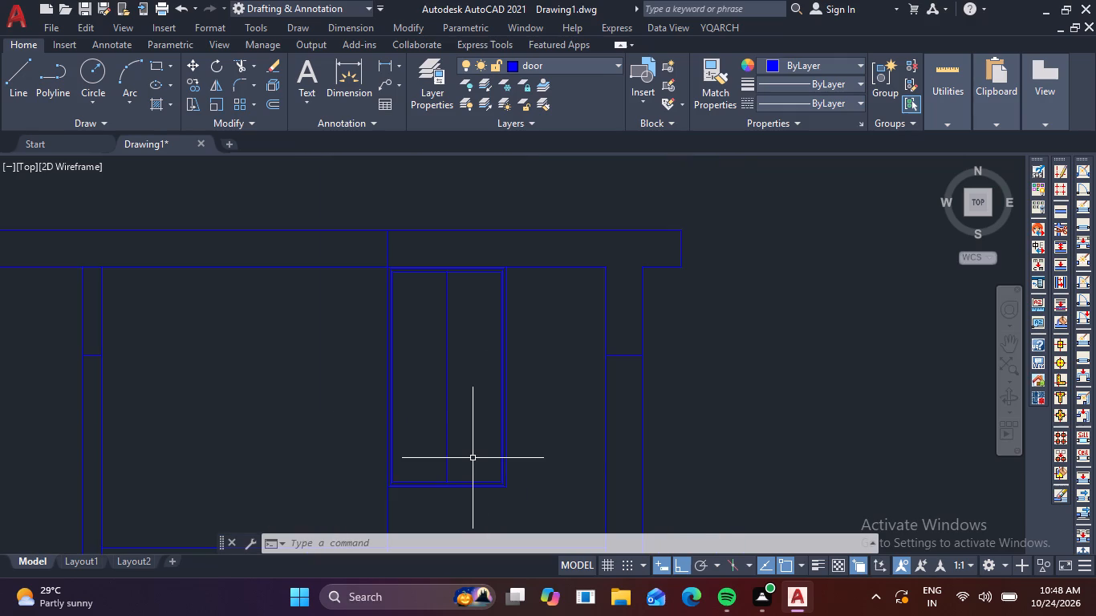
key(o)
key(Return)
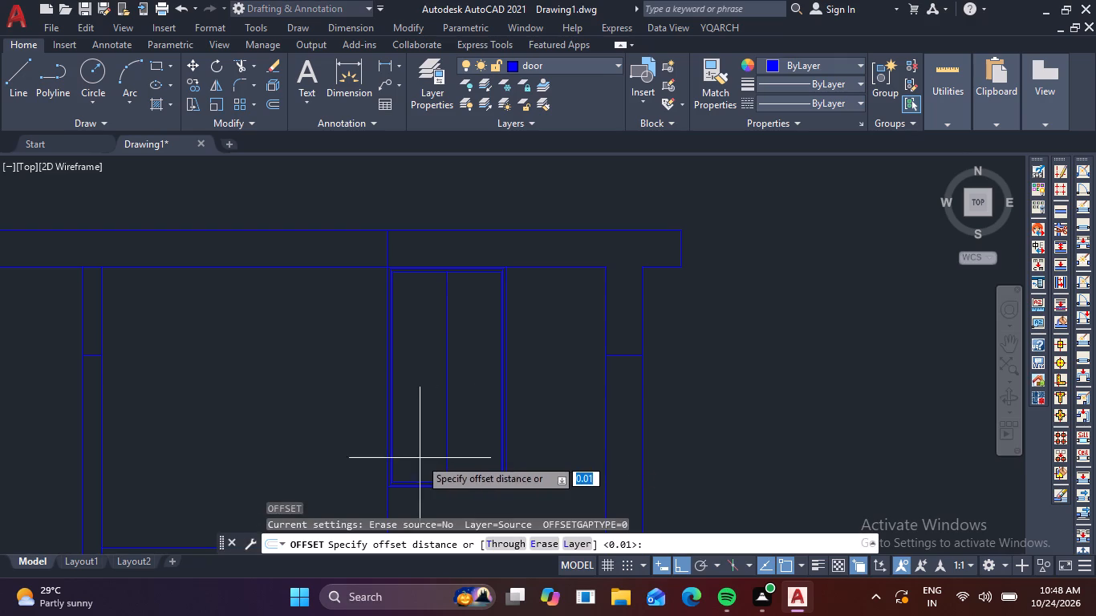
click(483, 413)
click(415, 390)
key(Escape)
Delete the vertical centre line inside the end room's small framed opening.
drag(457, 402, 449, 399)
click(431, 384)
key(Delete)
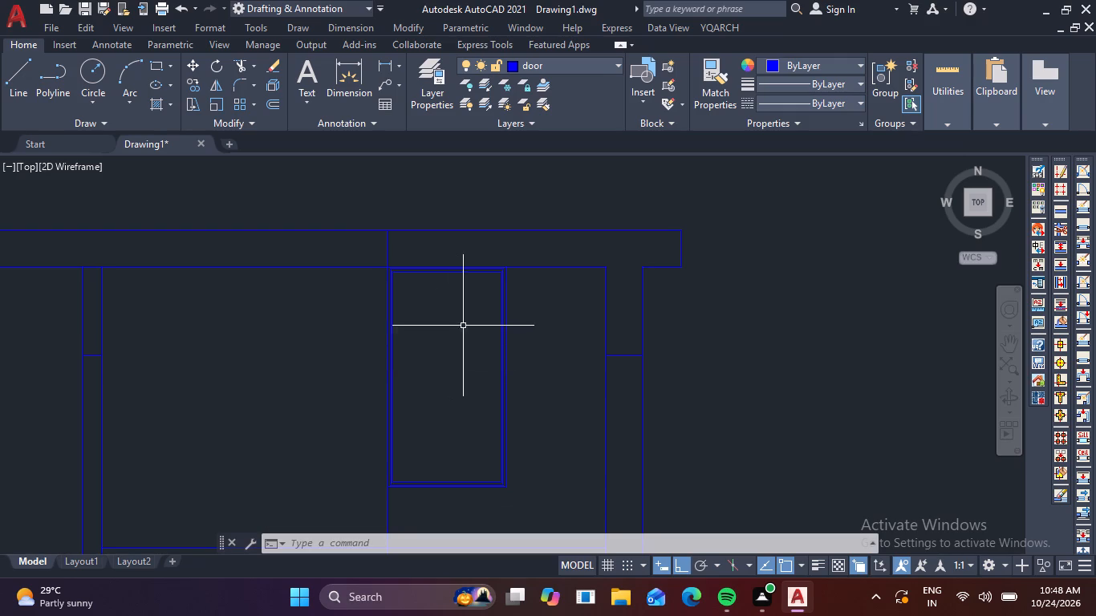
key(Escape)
Copy the storey's walls, windows, stair lines and slab 3.20 straight up, from the outer wall's base to the slab's top edge.
scroll(500, 292, down, 2)
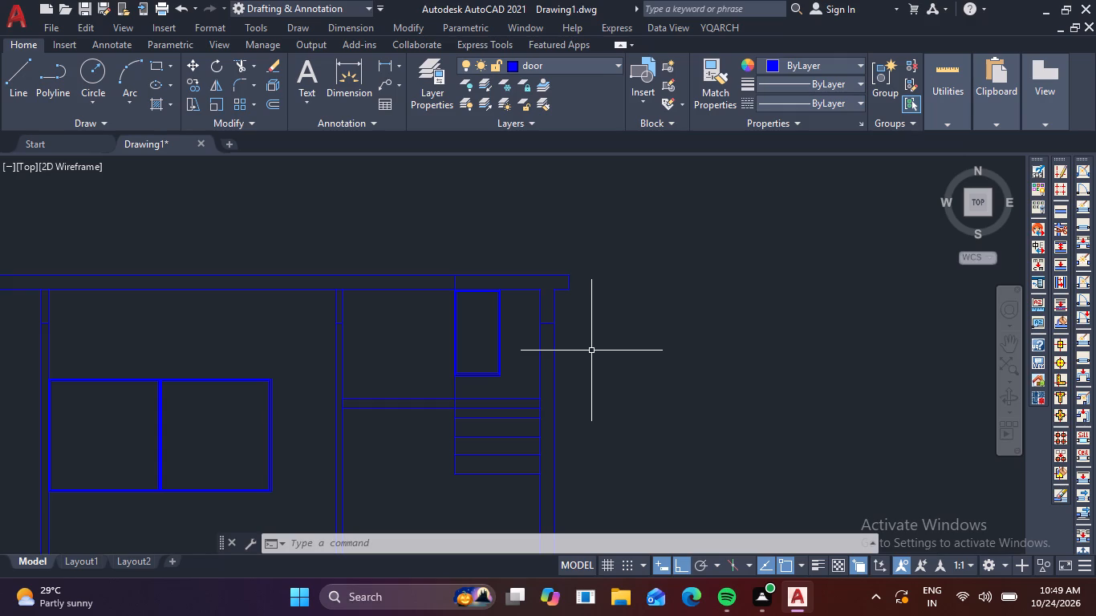
scroll(591, 351, down, 2)
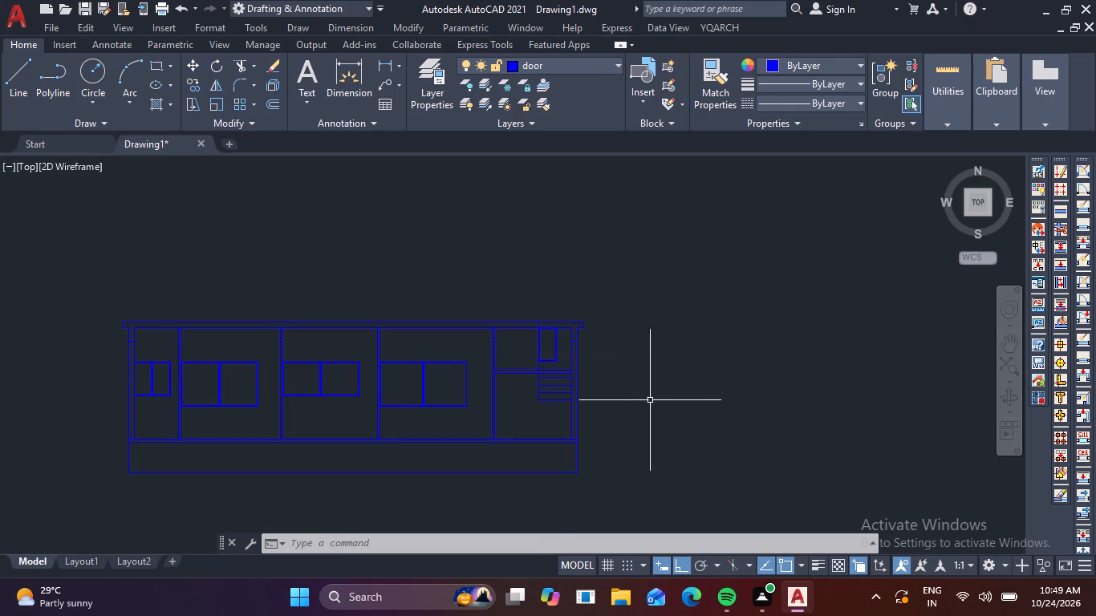
click(652, 428)
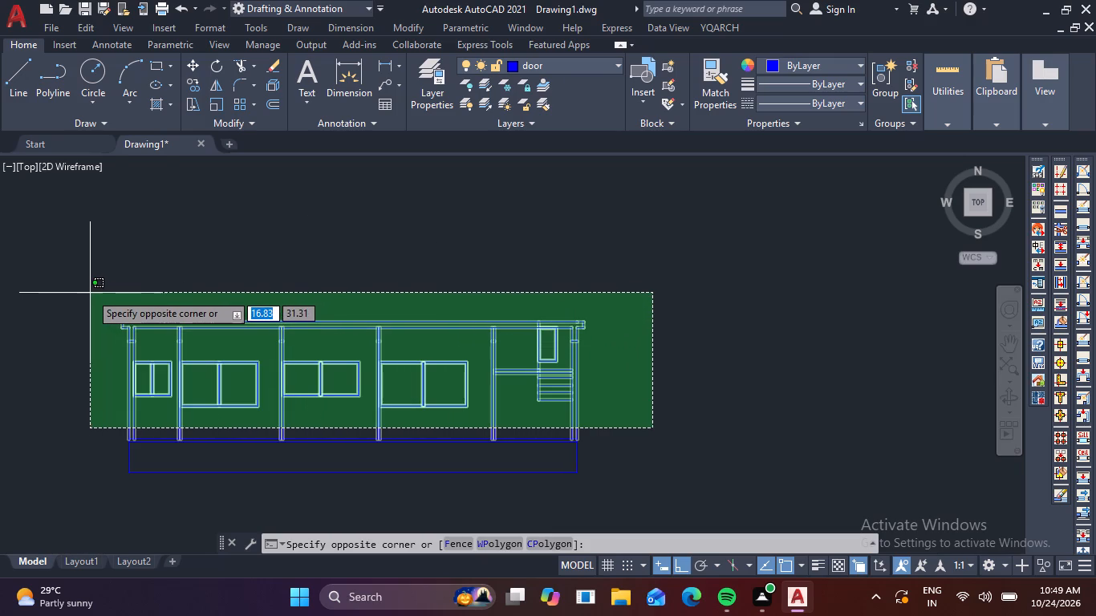
click(90, 293)
key(c)
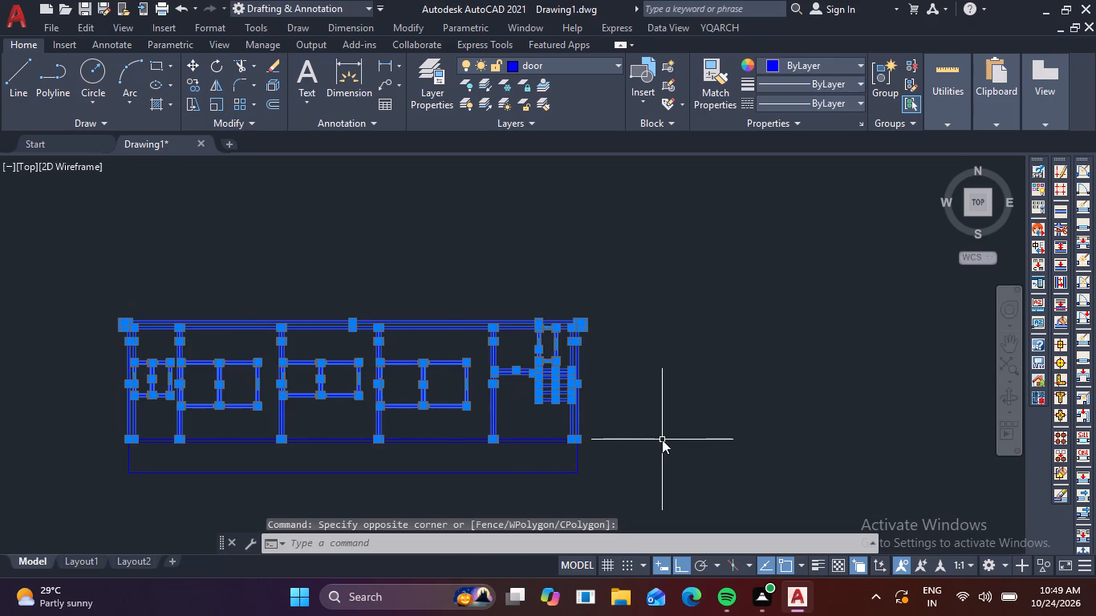
text(O)
key(space)
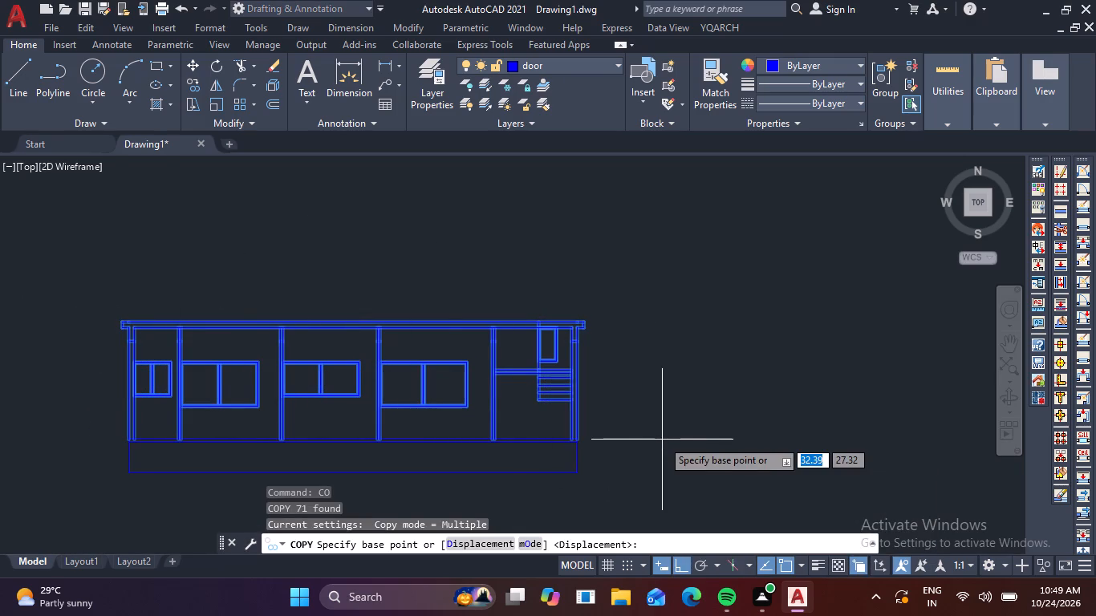
scroll(613, 453, up, 2)
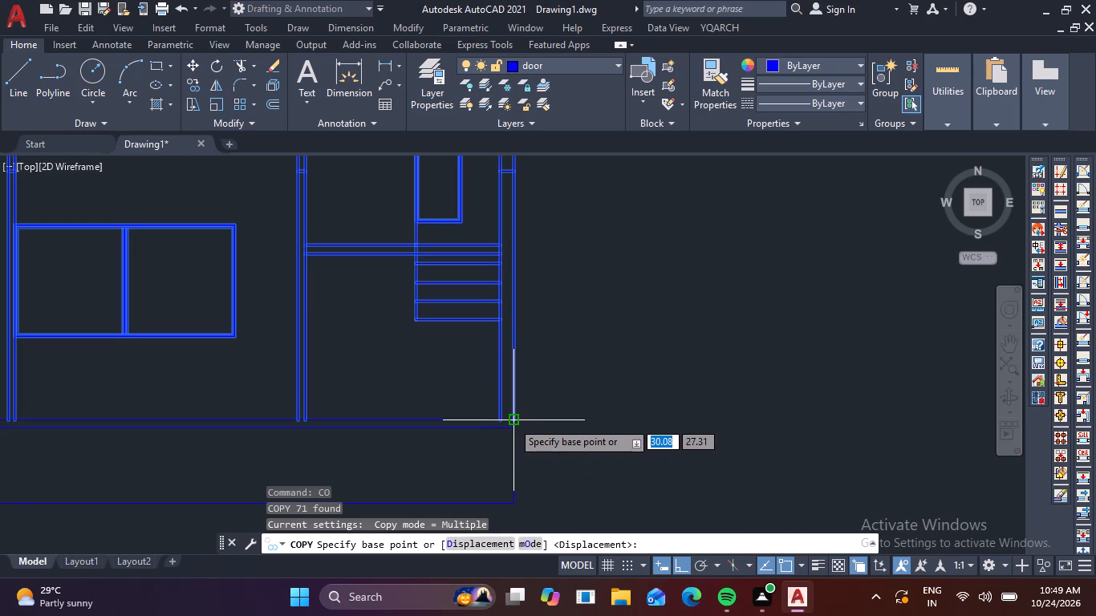
click(512, 421)
scroll(534, 330, down, 2)
middle_drag(537, 333, 505, 463)
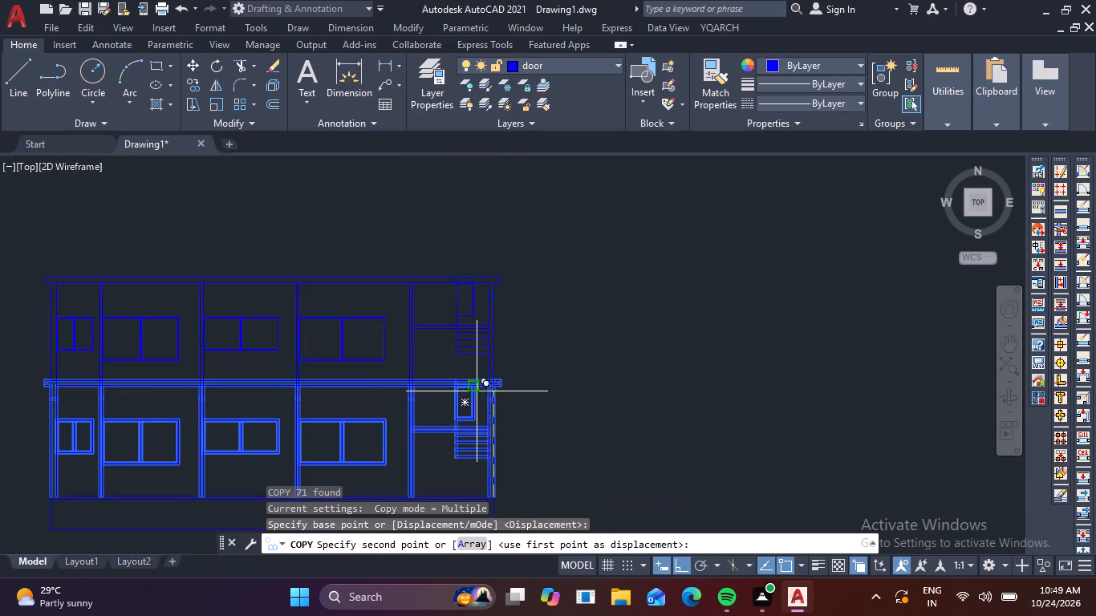
scroll(479, 383, up, 3)
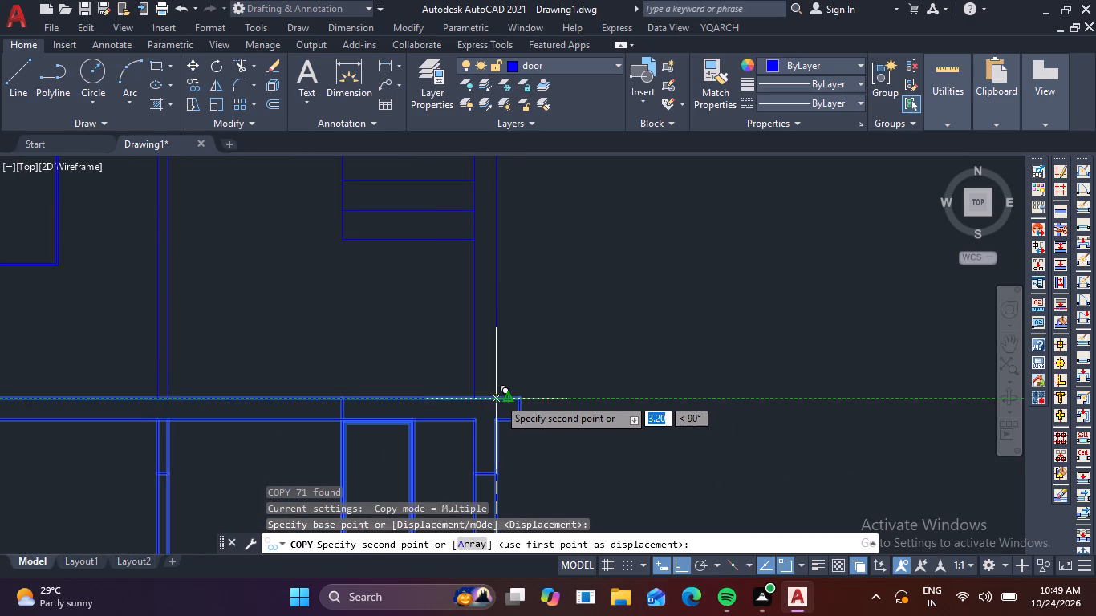
click(491, 398)
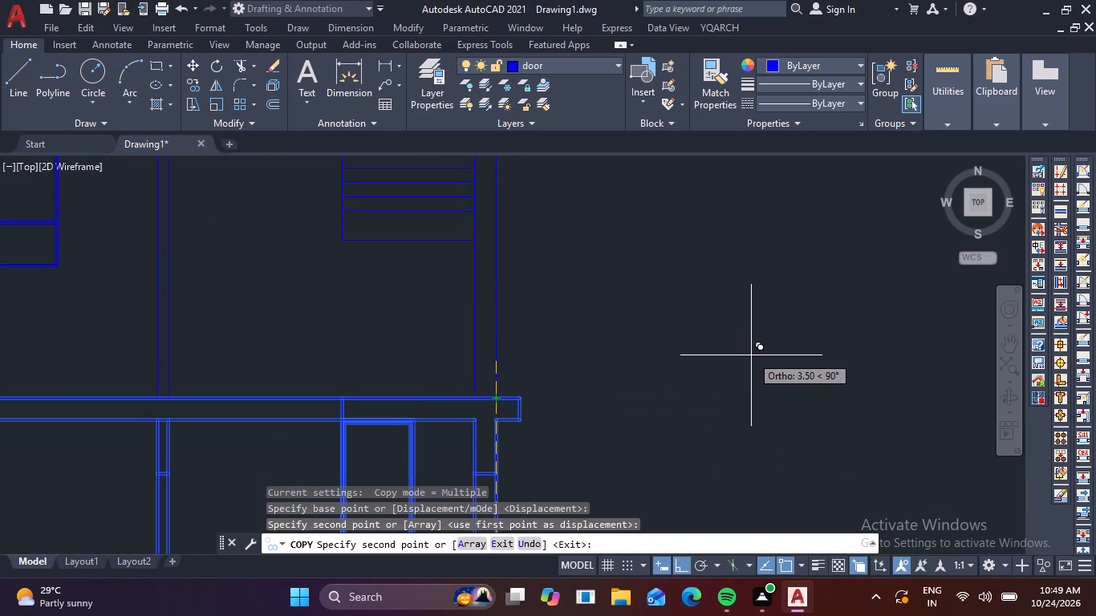
key(Escape)
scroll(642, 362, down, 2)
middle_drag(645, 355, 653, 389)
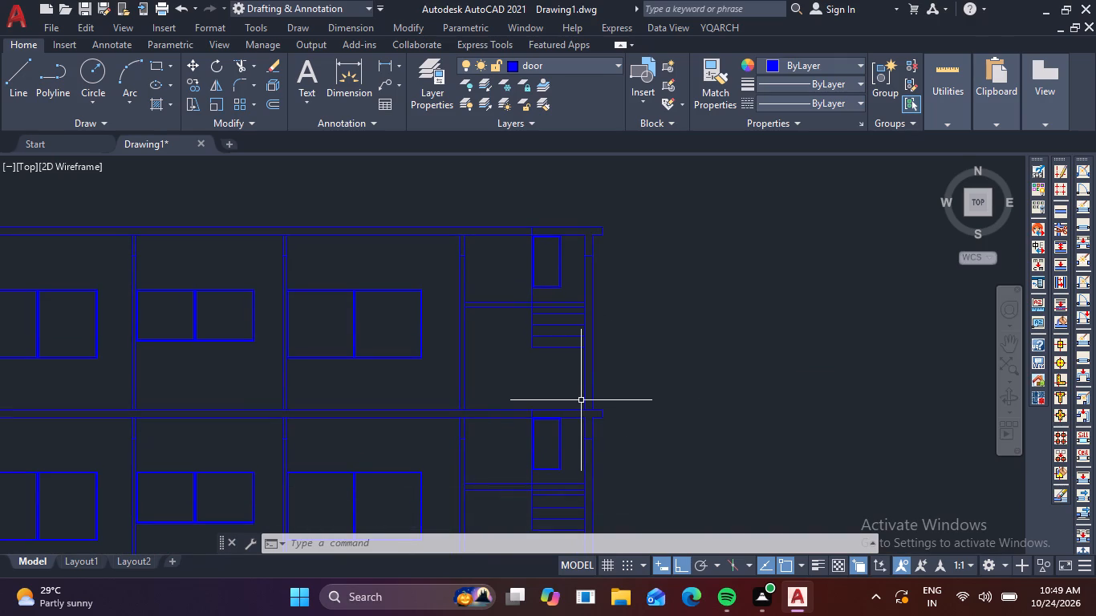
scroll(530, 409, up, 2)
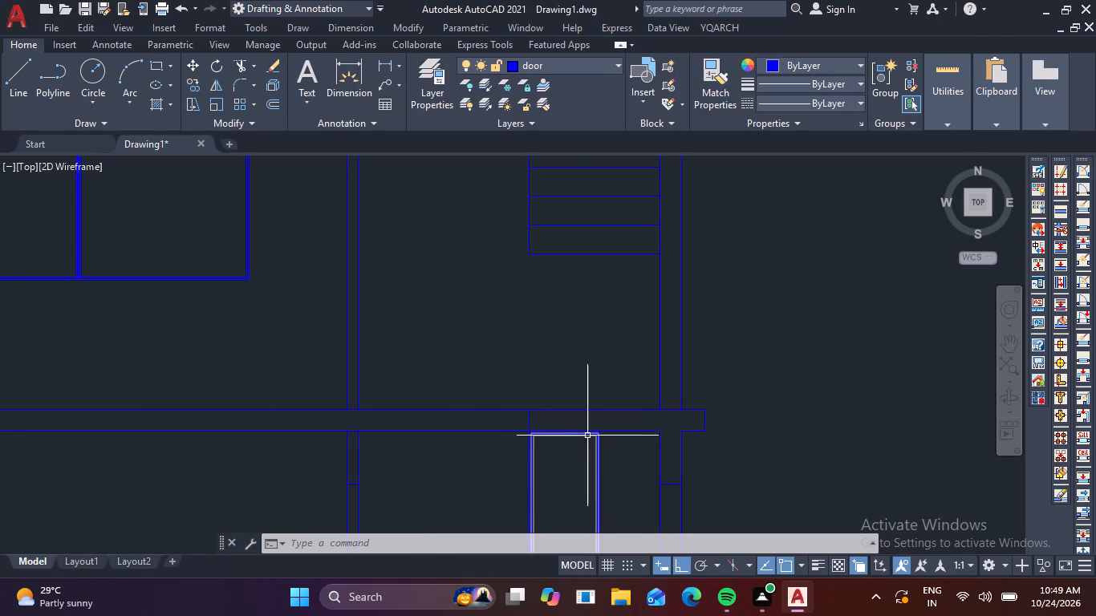
Mirror the end room's small framed opening upward about the slab's horizontal mid-height line, keeping the original.
scroll(605, 460, up, 1)
click(627, 464)
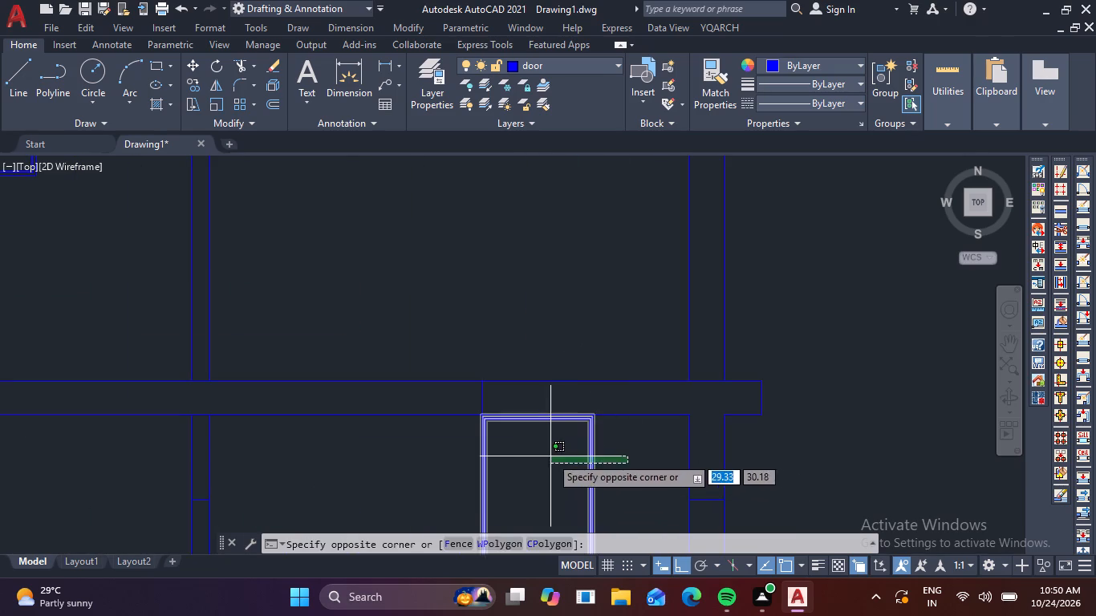
click(550, 456)
scroll(613, 447, down, 1)
middle_drag(608, 450, 548, 351)
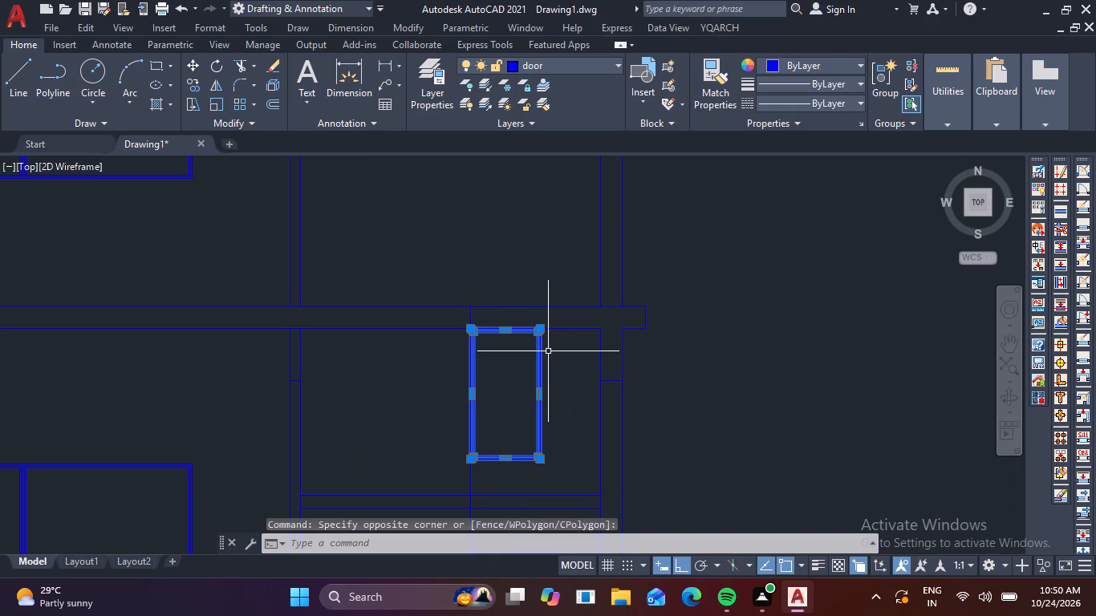
text(MI)
key(space)
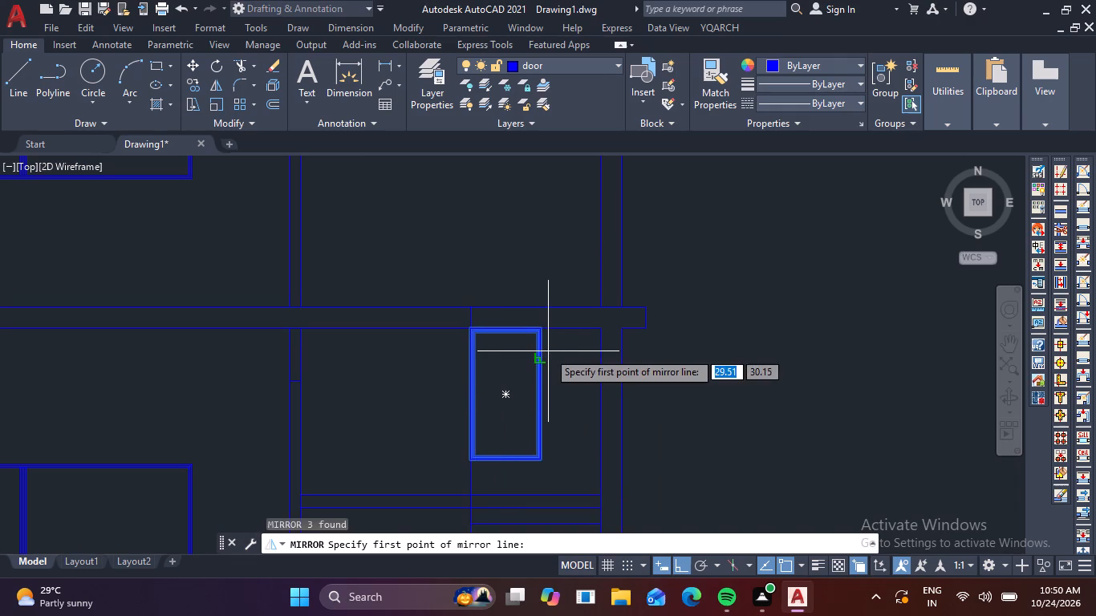
scroll(477, 322, up, 2)
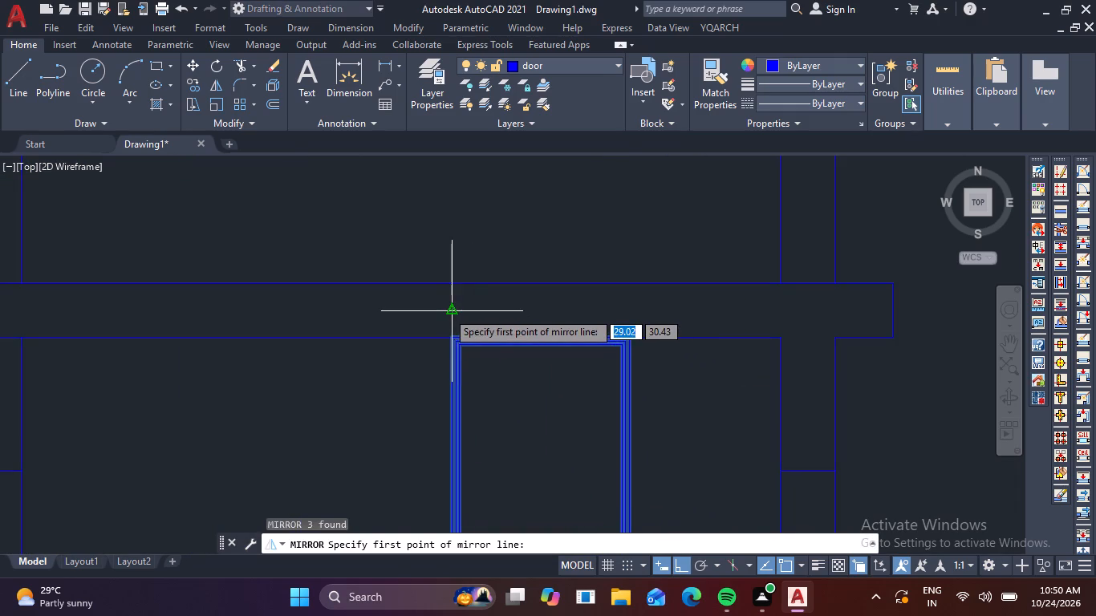
click(447, 311)
click(699, 306)
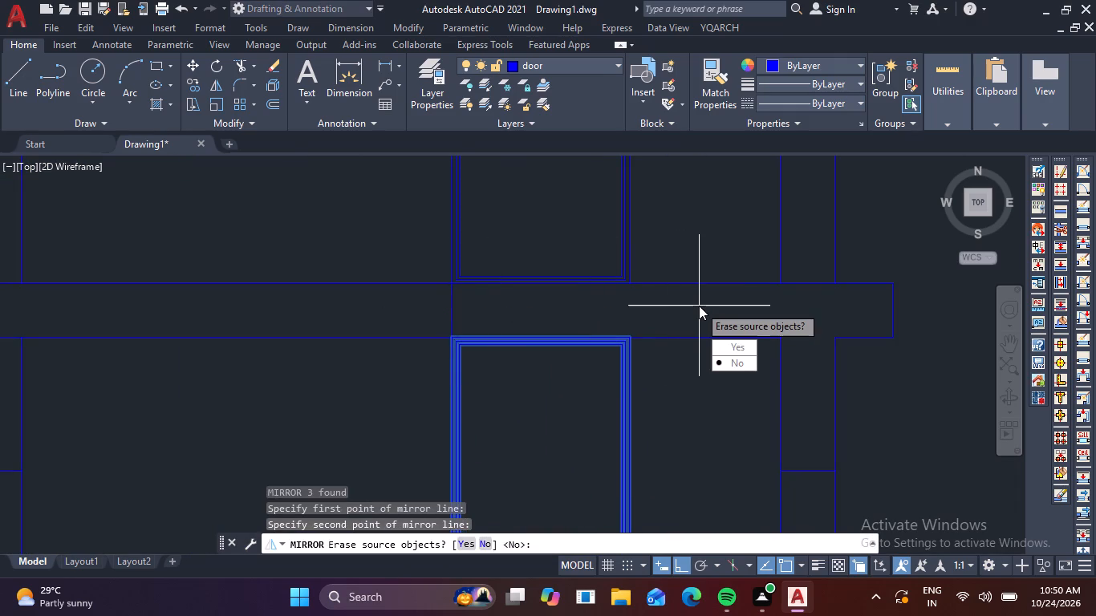
key(space)
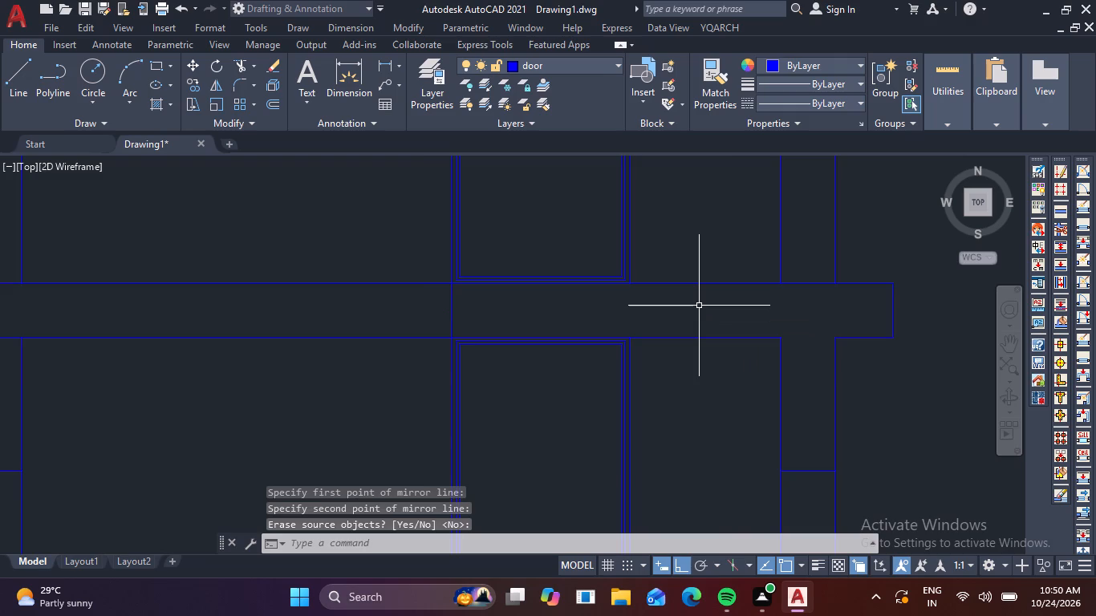
Mirror the new upper framed opening about its vertical edge on the stair line to form a side-by-side pair, keeping the original.
scroll(698, 306, down, 2)
middle_drag(677, 253, 665, 298)
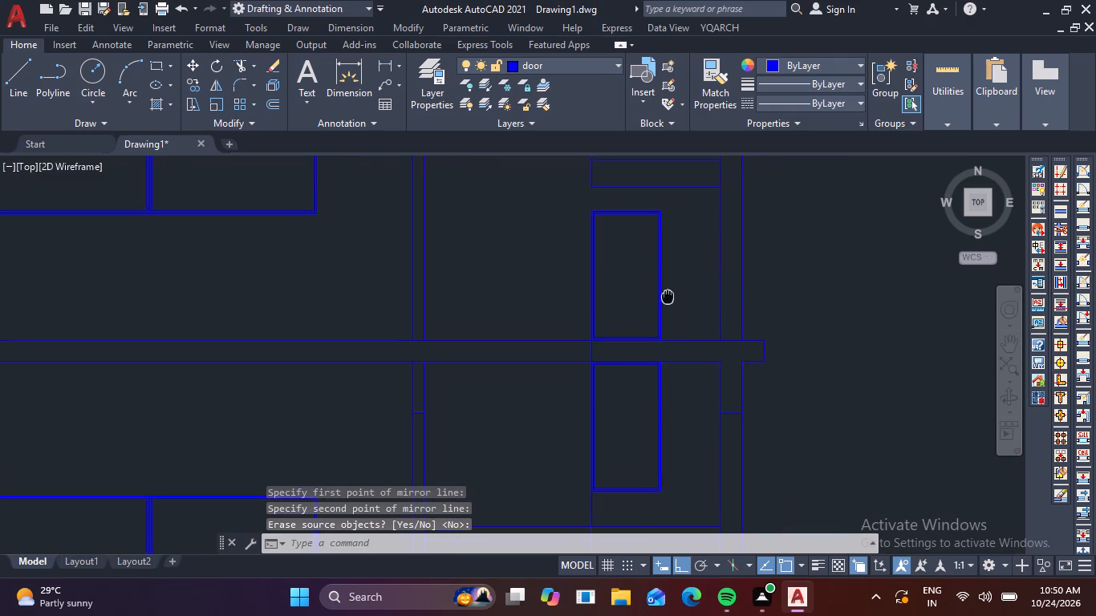
middle_drag(665, 298, 660, 315)
click(677, 298)
click(614, 278)
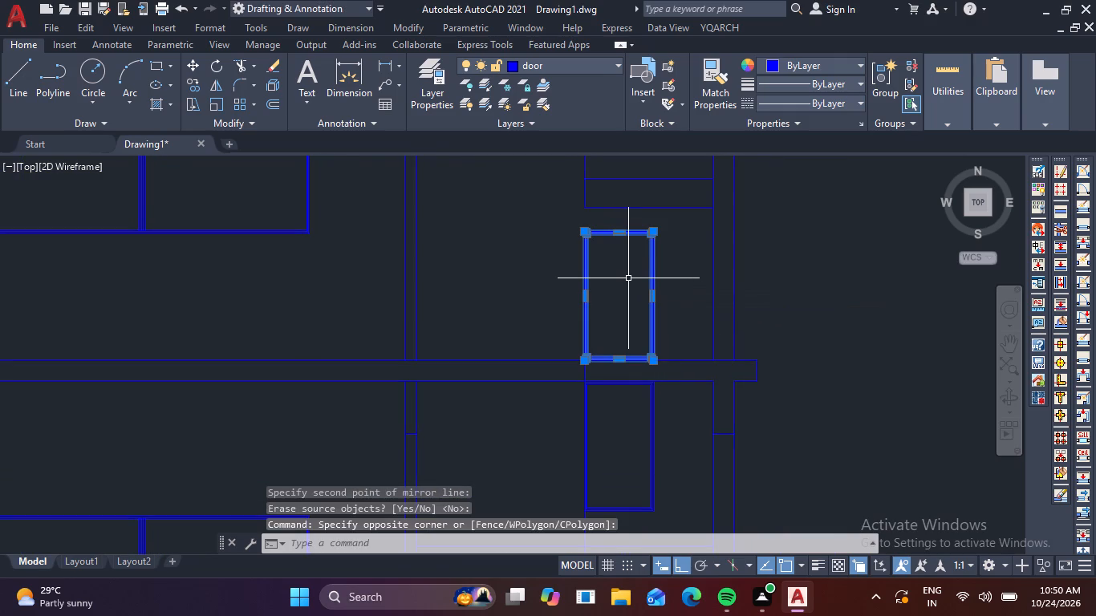
text(MI)
key(space)
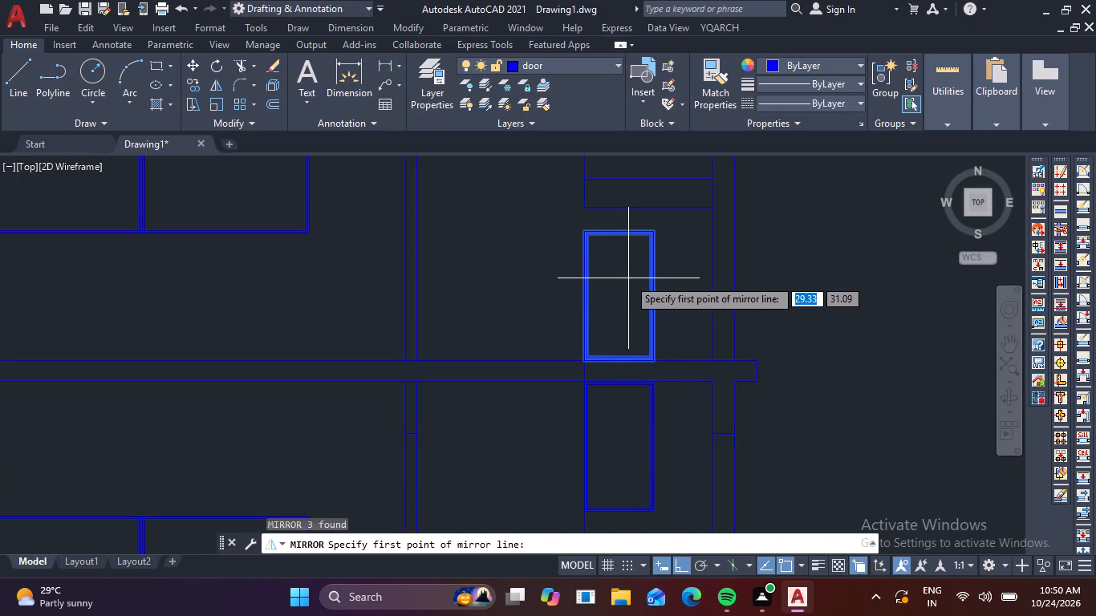
click(588, 365)
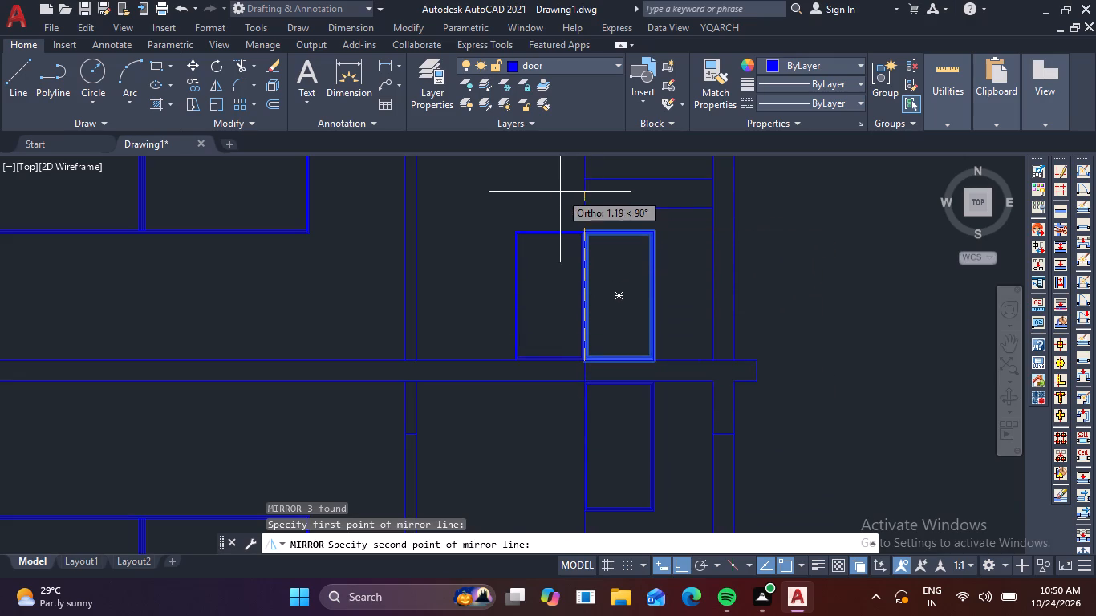
click(570, 180)
key(space)
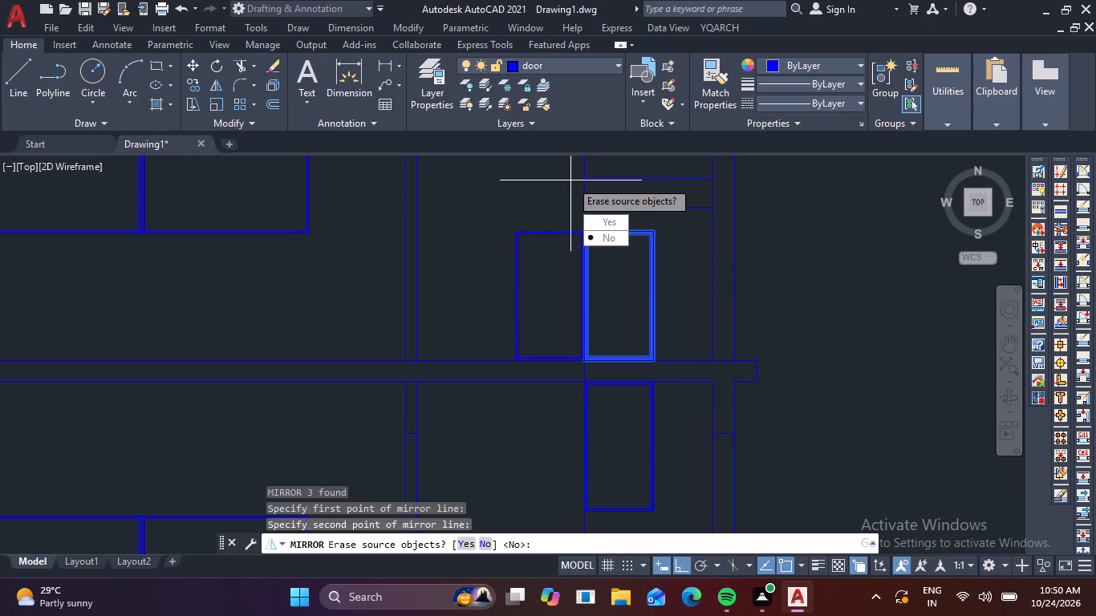
scroll(574, 265, up, 3)
scroll(626, 313, down, 2)
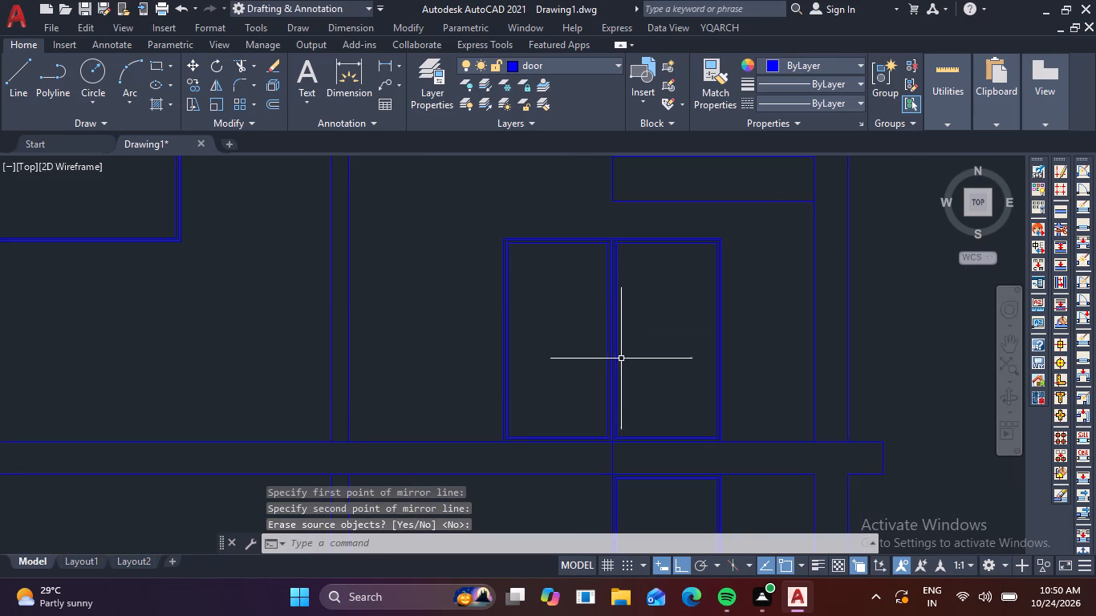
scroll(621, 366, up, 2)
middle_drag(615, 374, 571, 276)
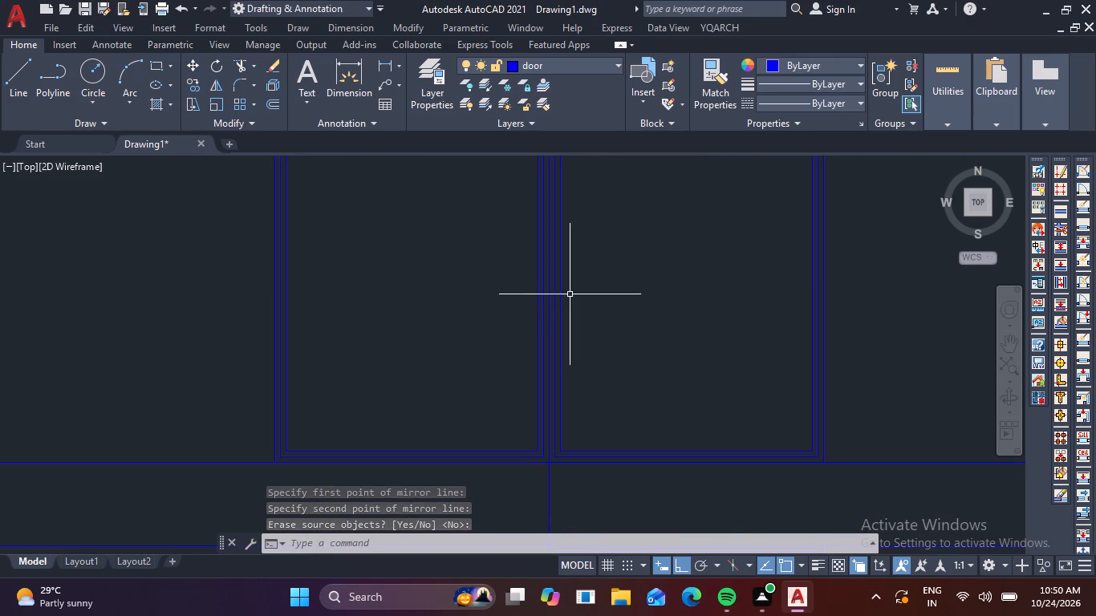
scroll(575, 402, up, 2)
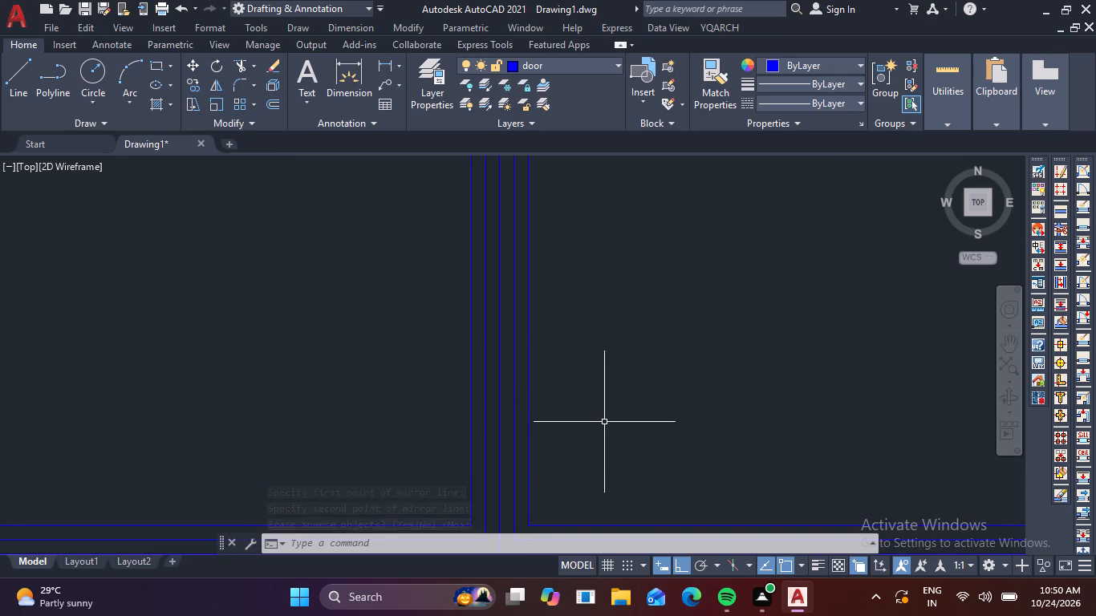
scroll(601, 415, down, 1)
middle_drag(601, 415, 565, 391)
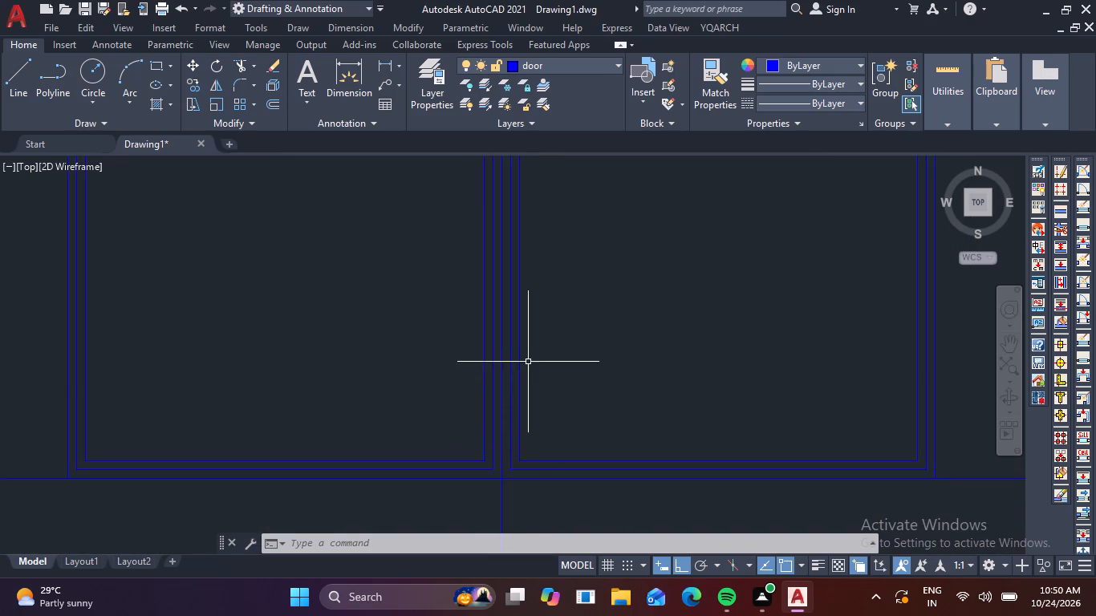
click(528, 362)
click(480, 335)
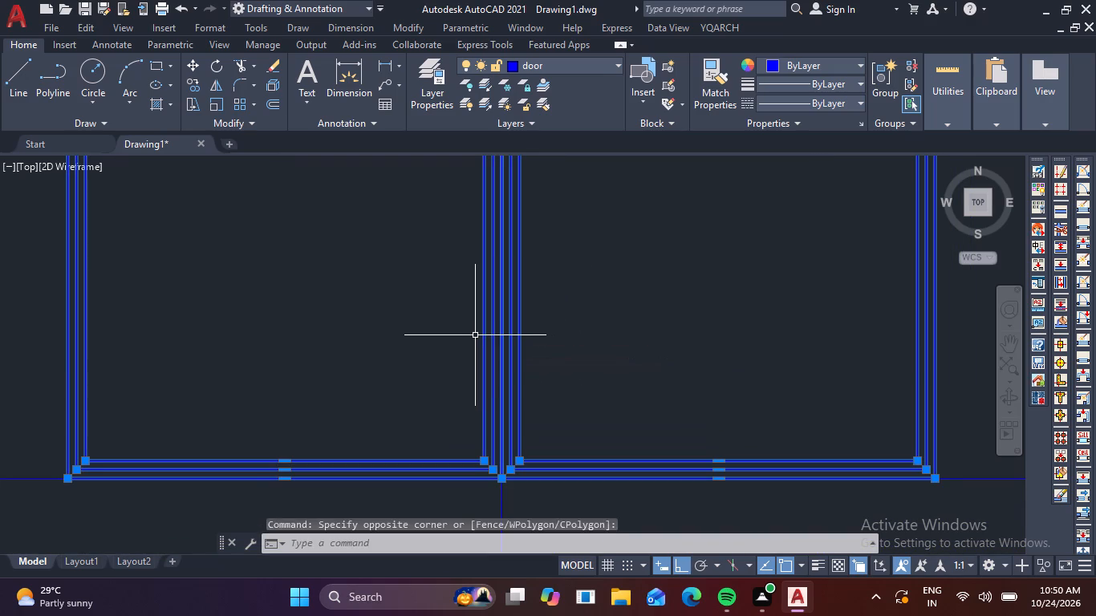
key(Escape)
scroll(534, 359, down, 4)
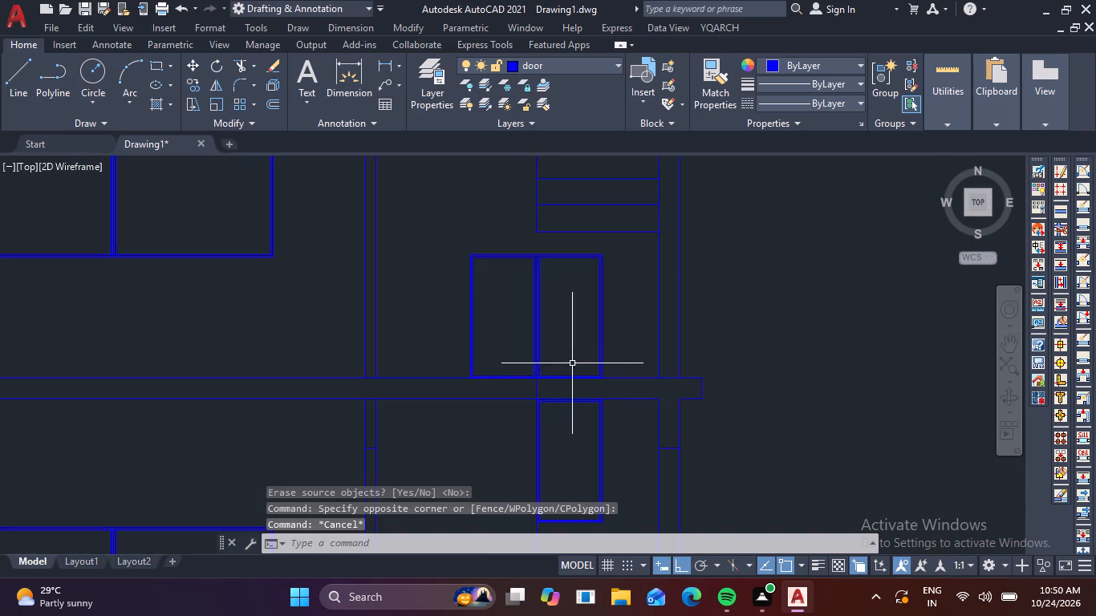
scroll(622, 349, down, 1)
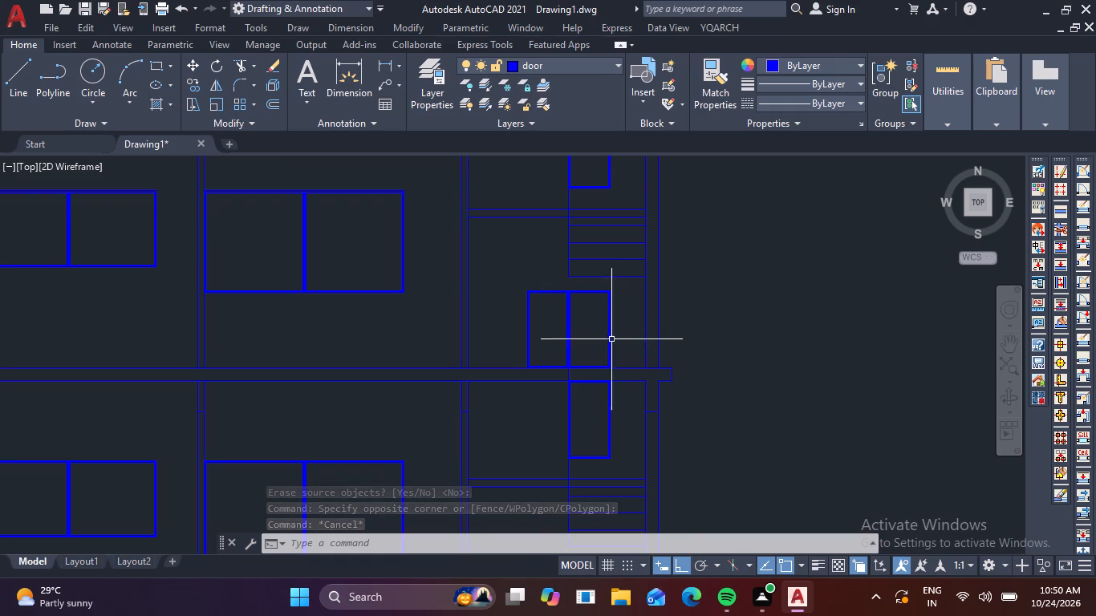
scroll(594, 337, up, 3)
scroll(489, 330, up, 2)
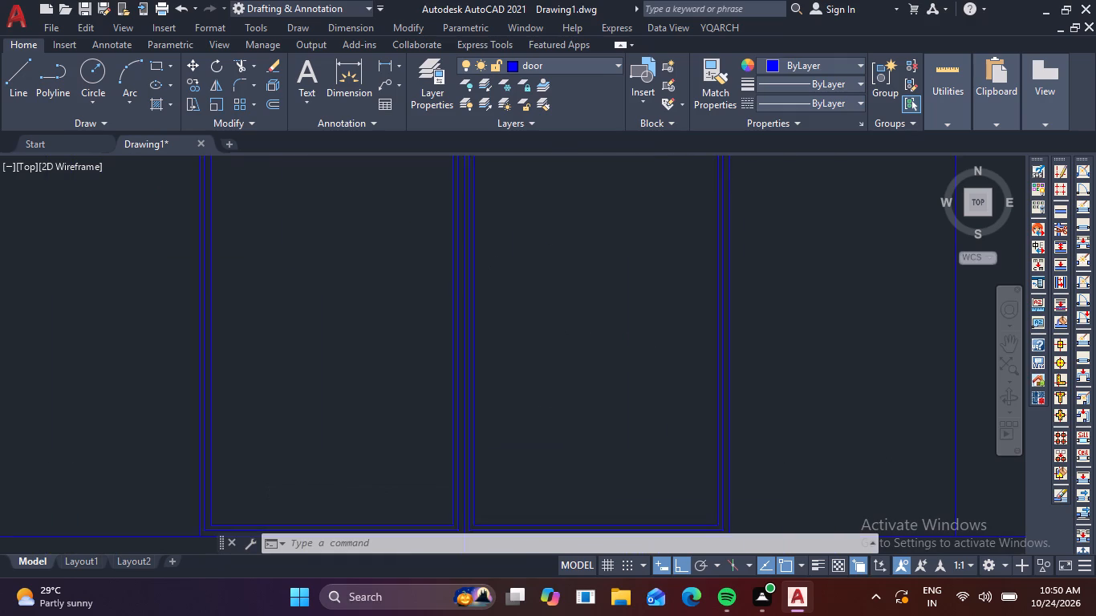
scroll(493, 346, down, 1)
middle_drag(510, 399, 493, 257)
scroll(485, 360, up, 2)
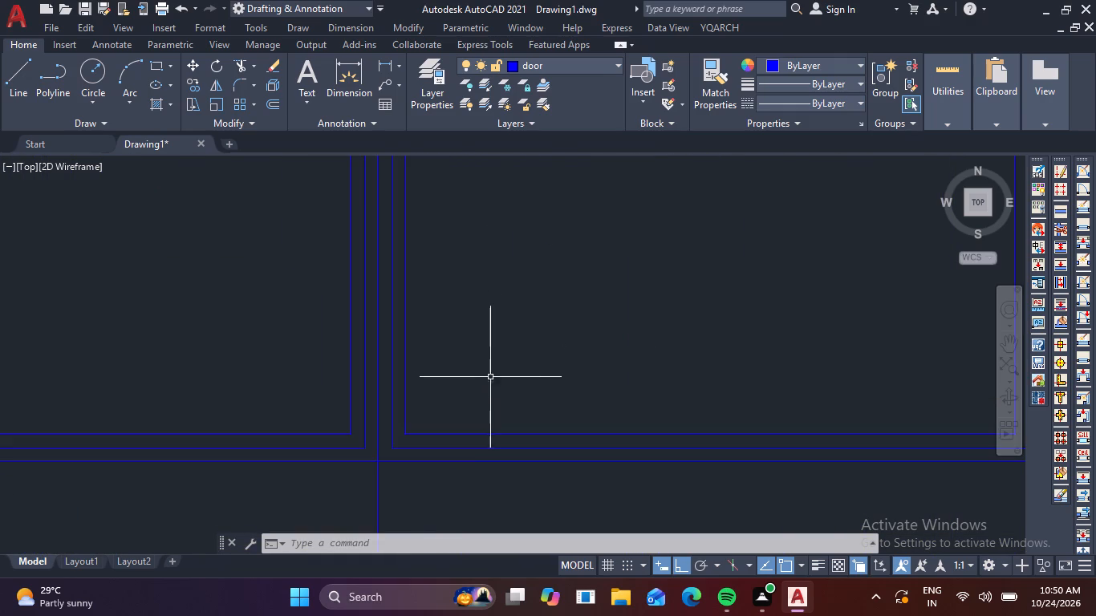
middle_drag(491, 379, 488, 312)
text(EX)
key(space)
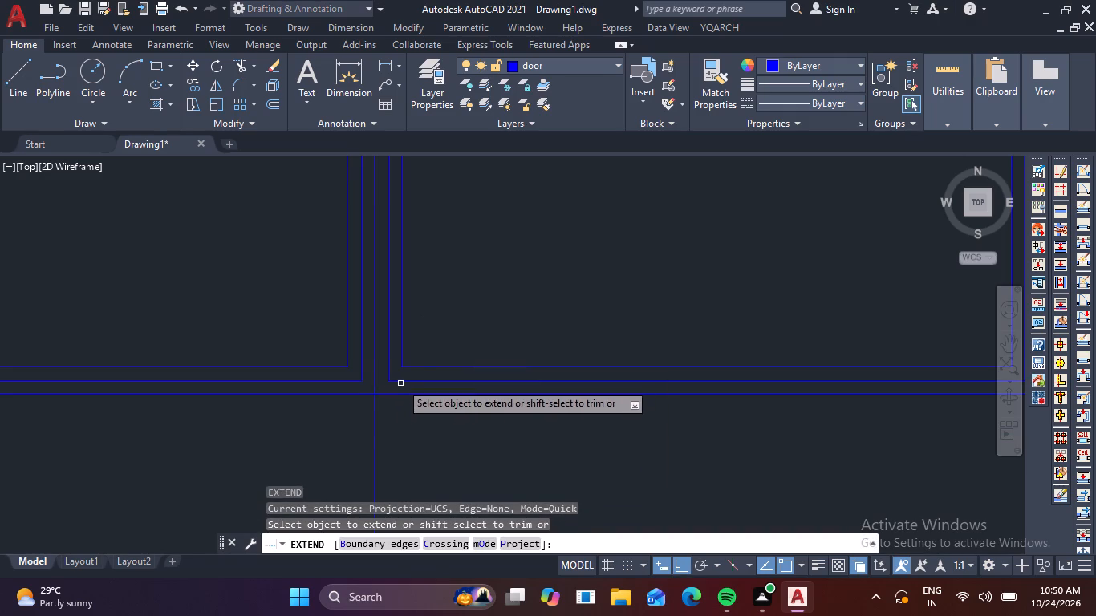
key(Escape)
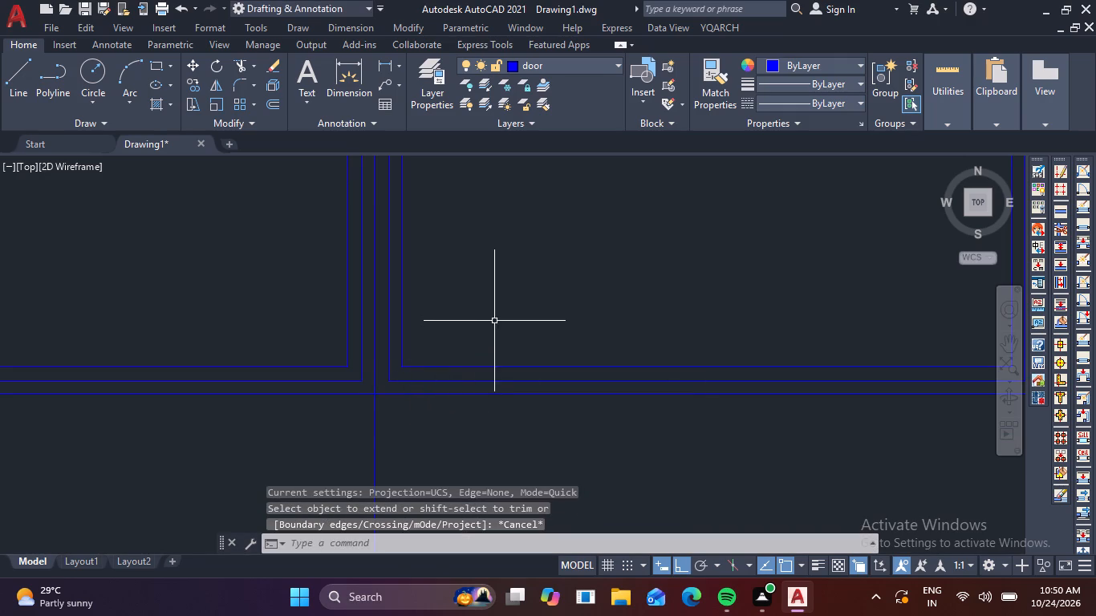
Explode the six nested frame rectangles of the paired upper openings into separate lines.
drag(495, 314, 486, 303)
click(339, 264)
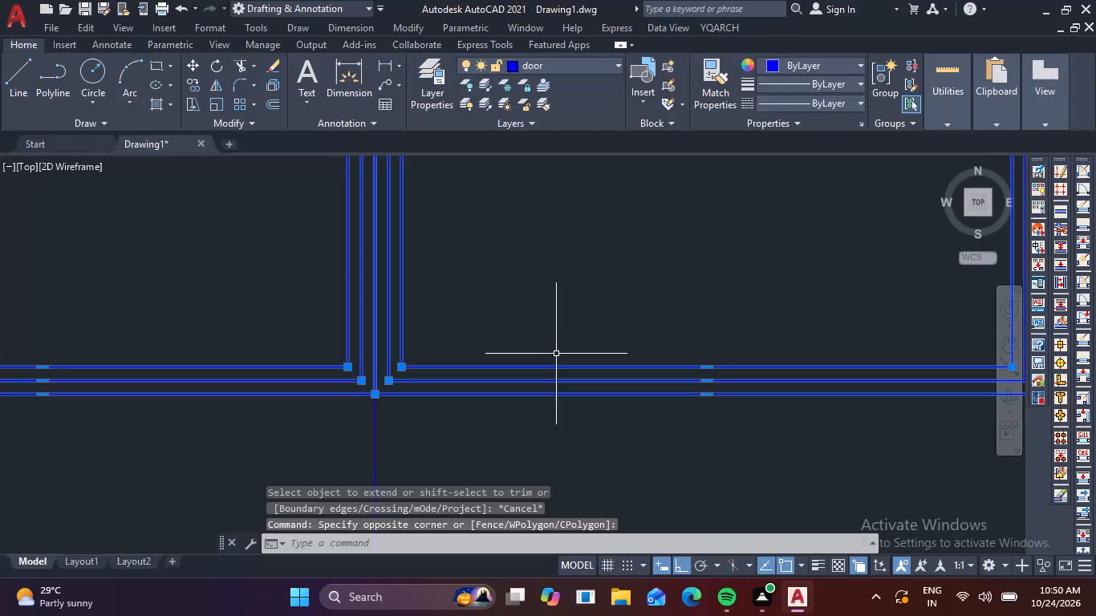
text(X)
key(space)
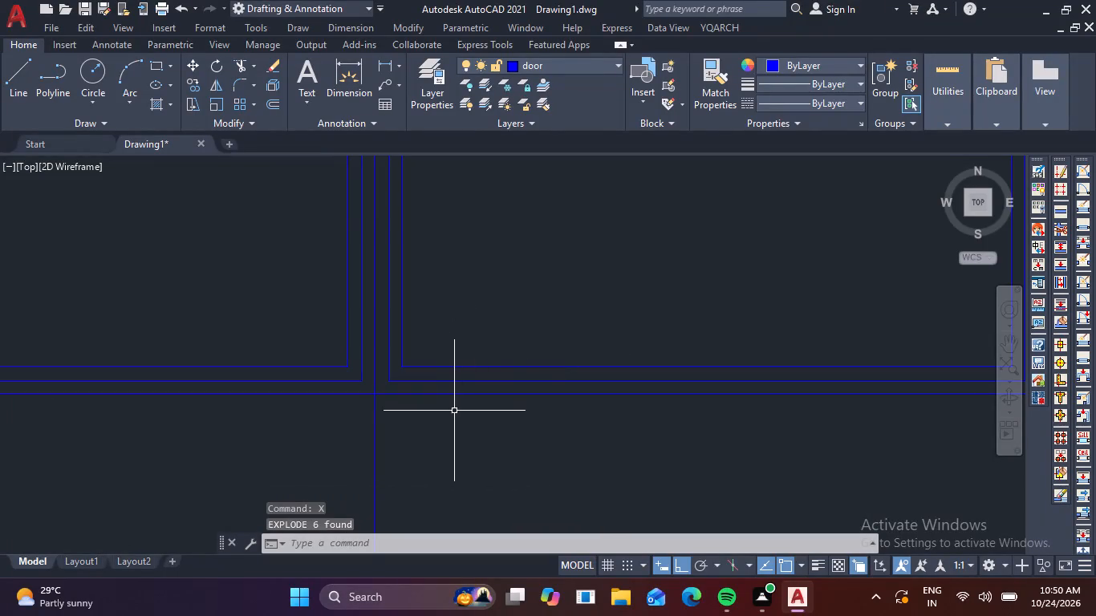
key(Escape)
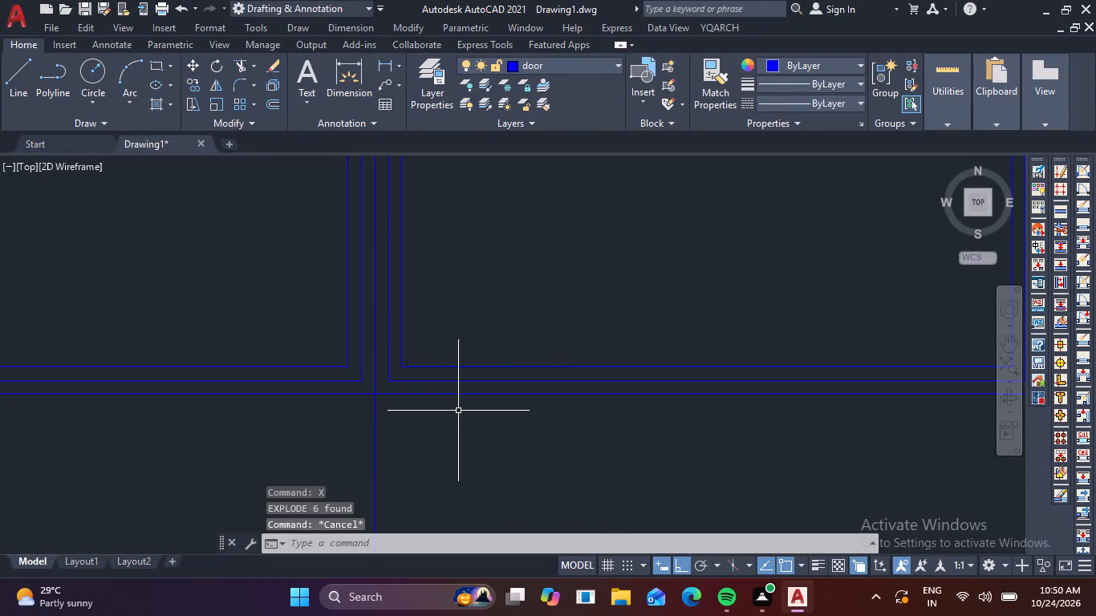
Extend the two inner bottom frame lines of the paired openings across the middle uprights to meet the adjoining frame's lines.
text(EX)
key(space)
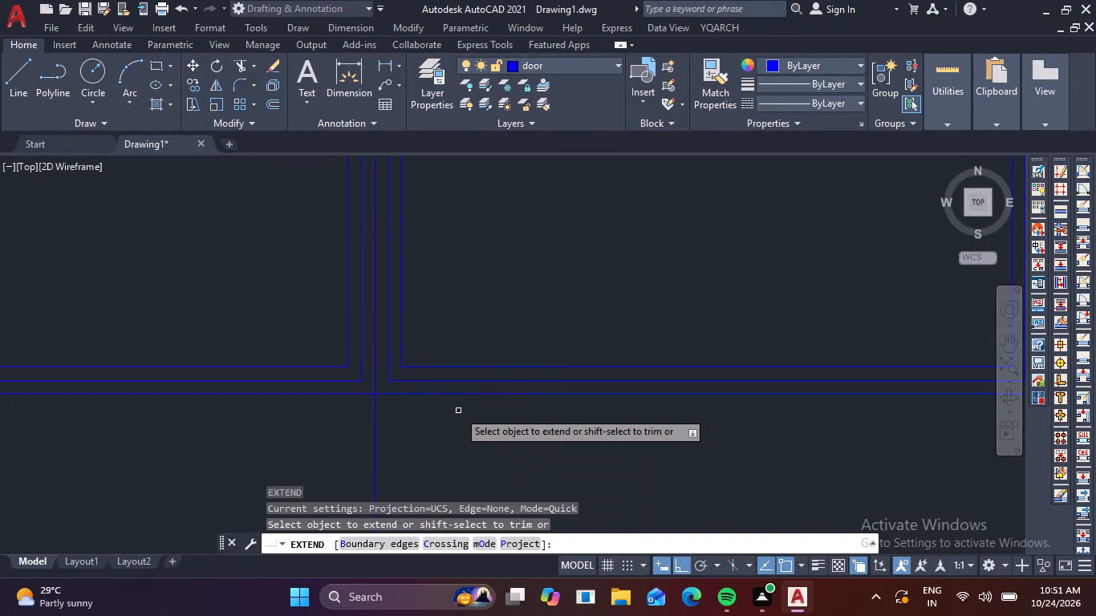
click(404, 381)
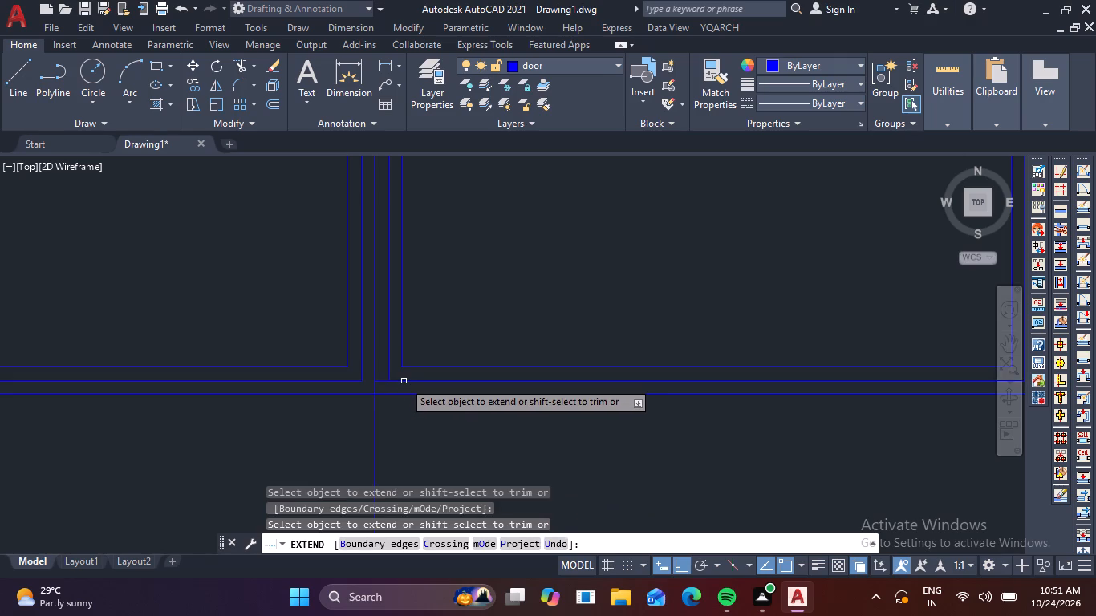
click(400, 381)
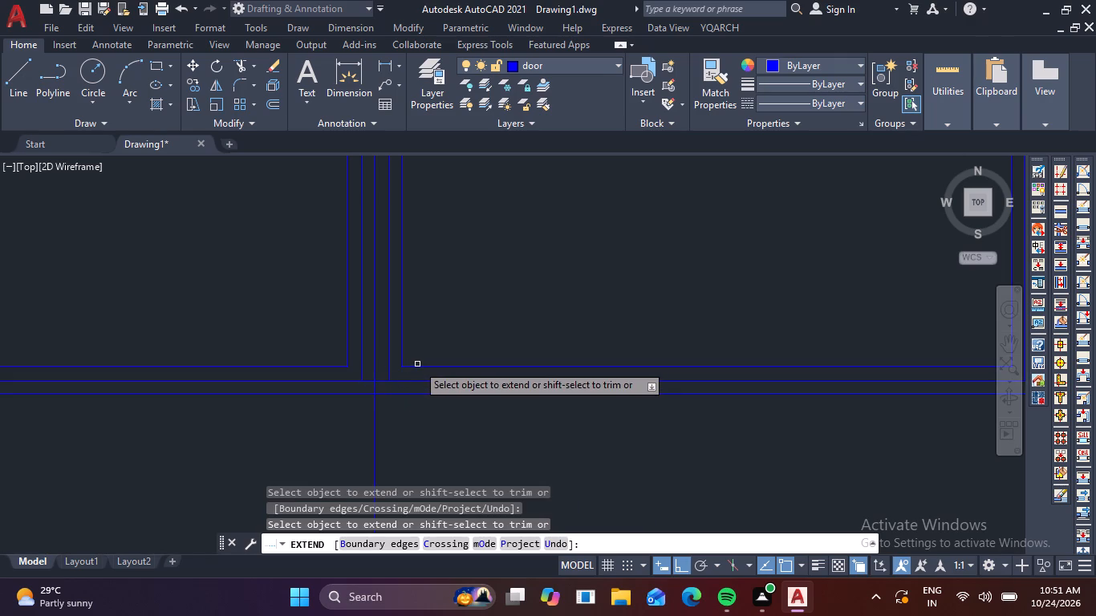
click(415, 367)
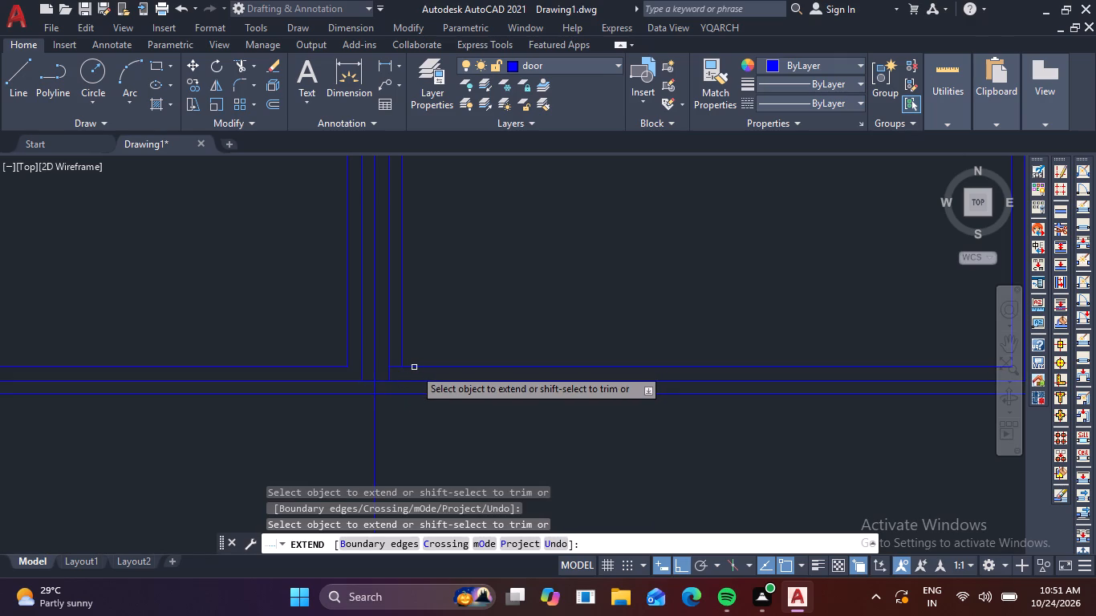
click(416, 367)
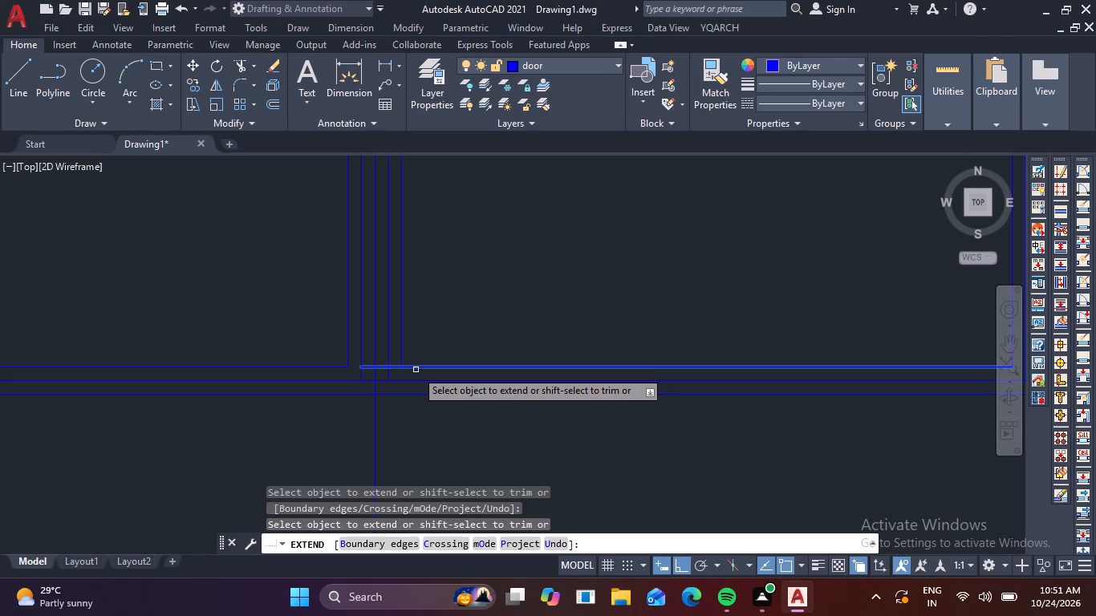
click(416, 370)
click(416, 370)
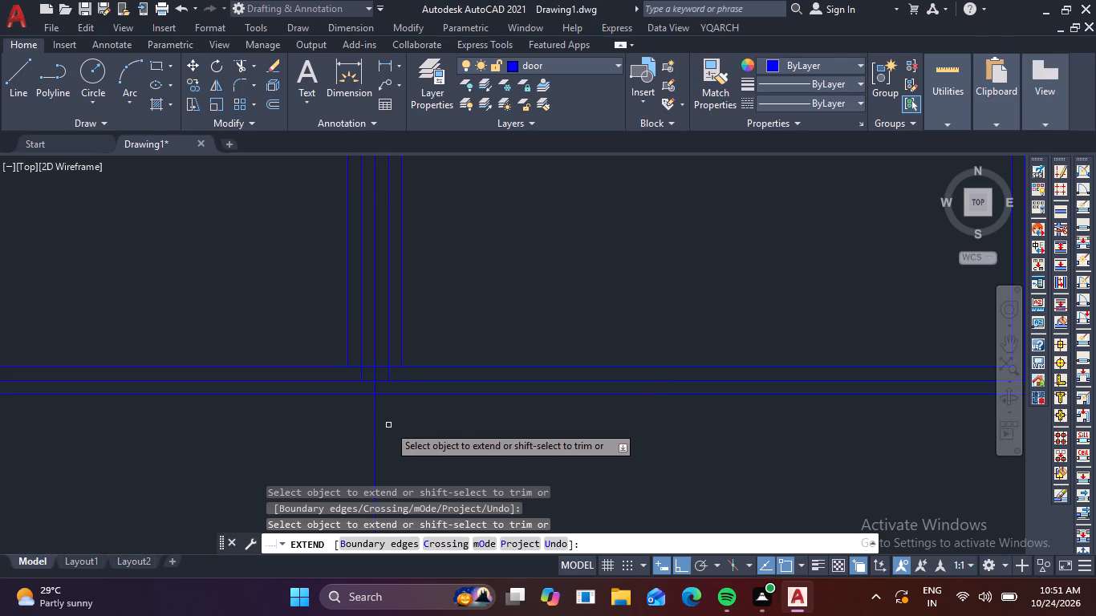
key(Escape)
key(Escape)
Trim away the short vertical line crossing the slab below the paired openings' middle uprights.
text(TR)
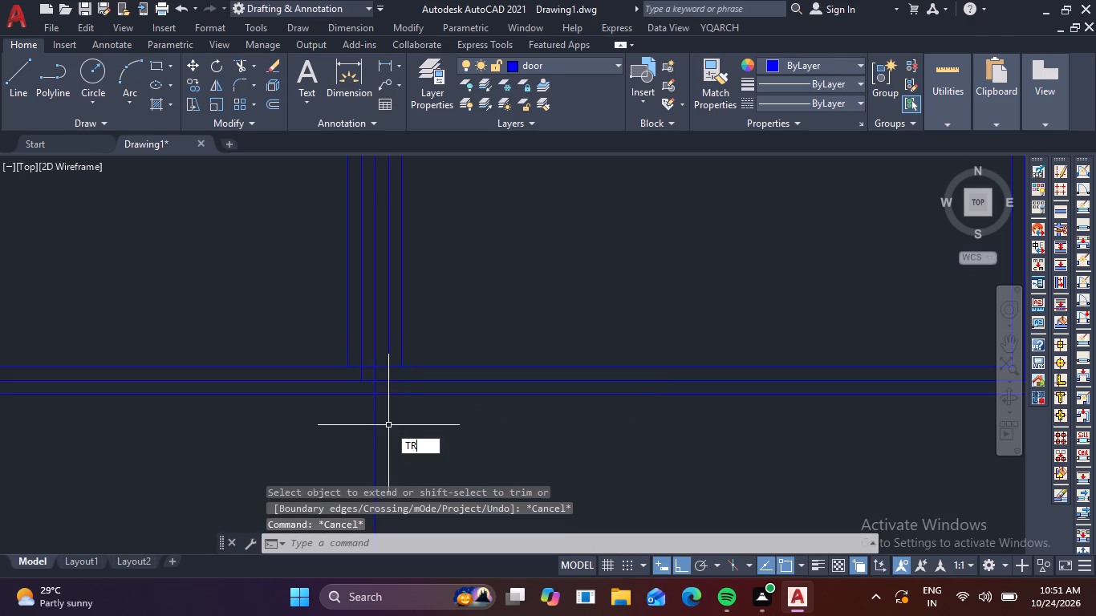
key(space)
scroll(361, 398, up, 2)
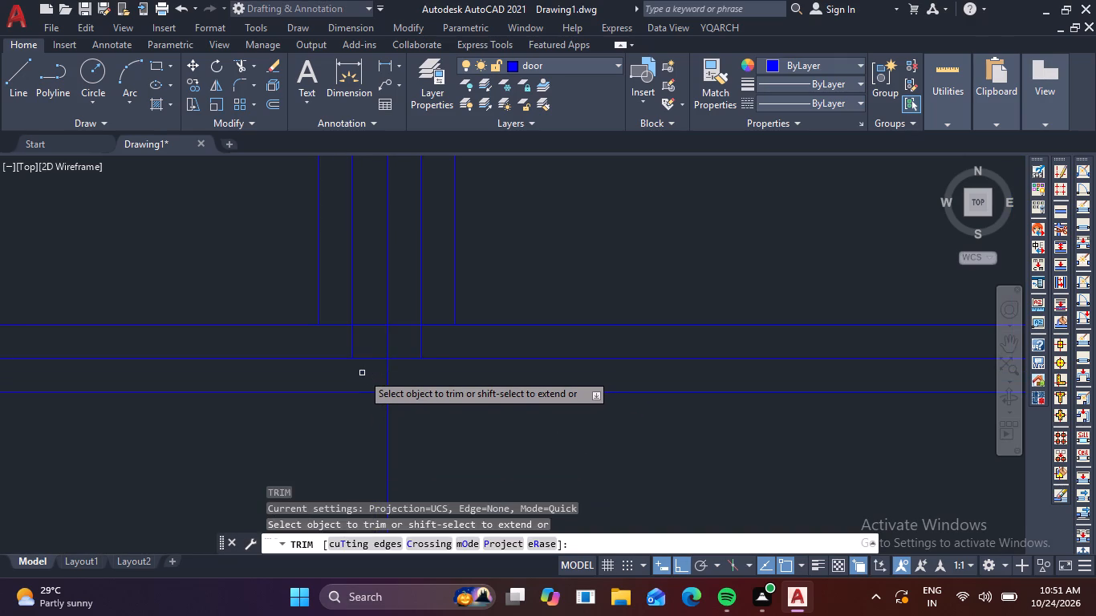
scroll(375, 402, down, 2)
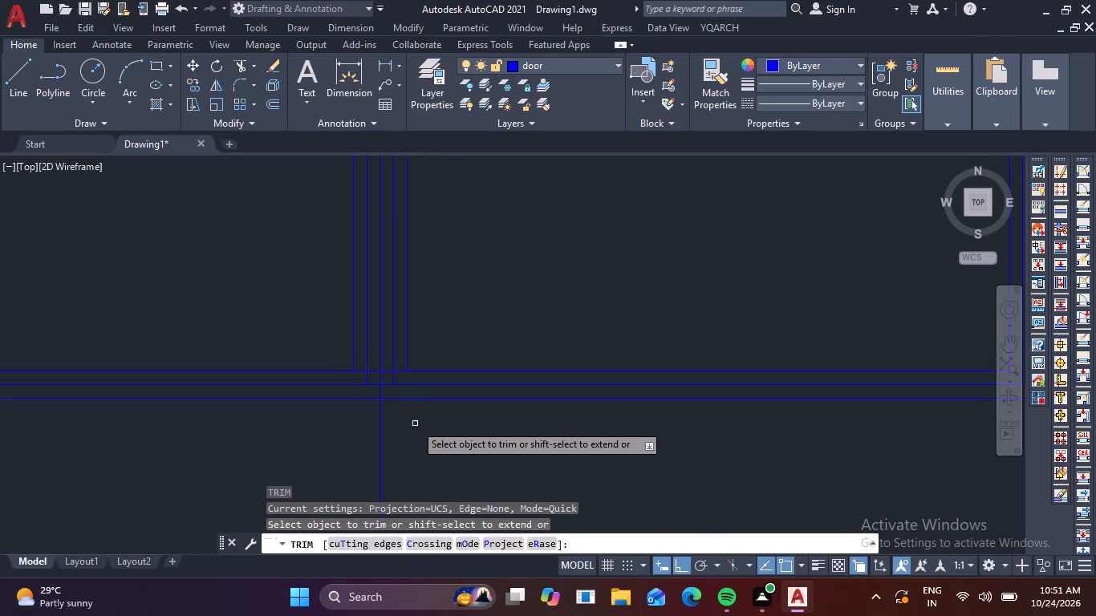
scroll(415, 423, down, 3)
click(429, 439)
click(374, 440)
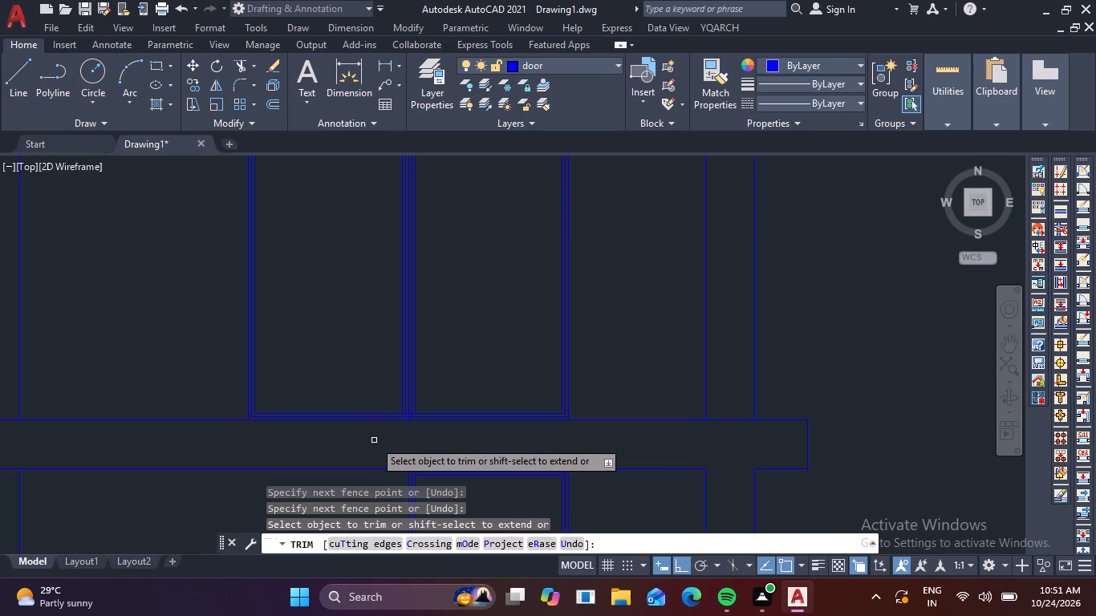
Trim the ends of the paired openings' middle upright lines where they cross the bottom frame lines.
scroll(405, 407, up, 4)
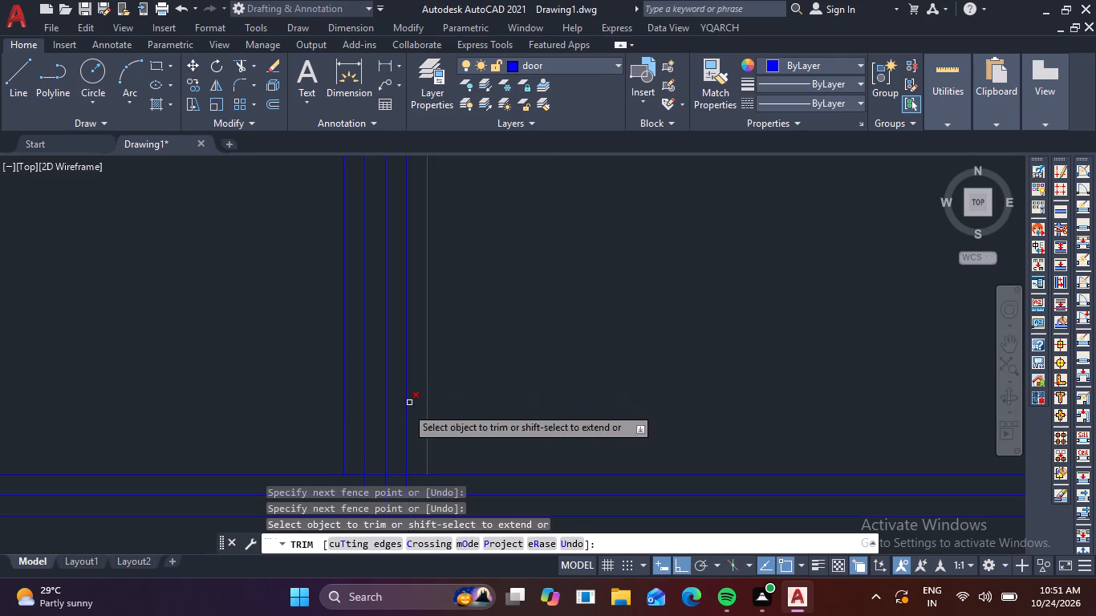
scroll(396, 423, down, 1)
scroll(388, 462, up, 2)
middle_drag(517, 403, 562, 282)
click(380, 338)
click(496, 343)
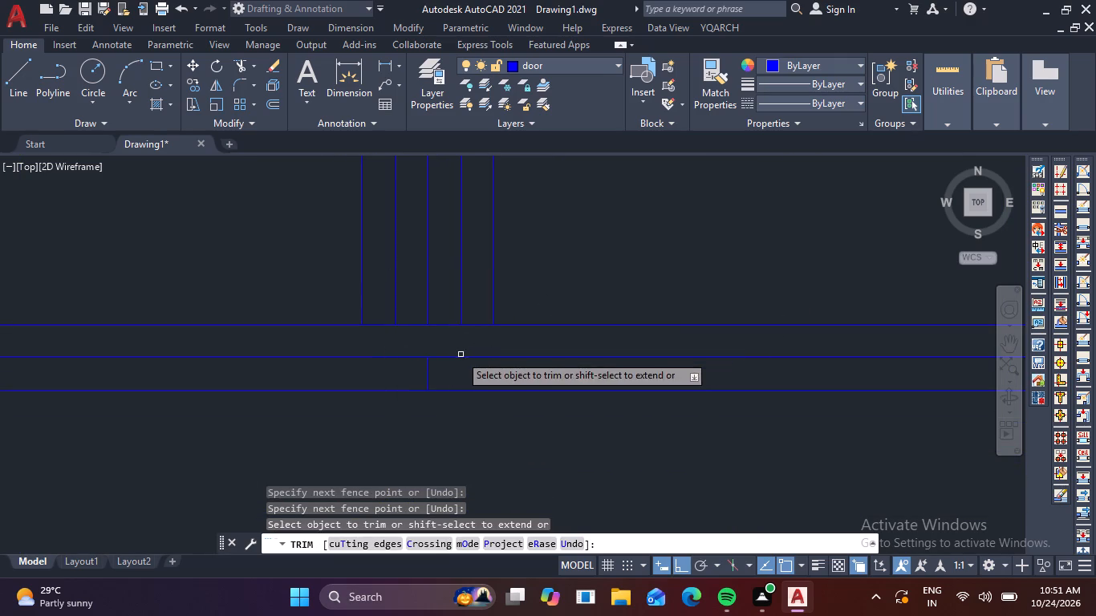
click(450, 375)
click(412, 373)
Trim away the two outermost of the five middle upright lines between the paired openings.
click(509, 302)
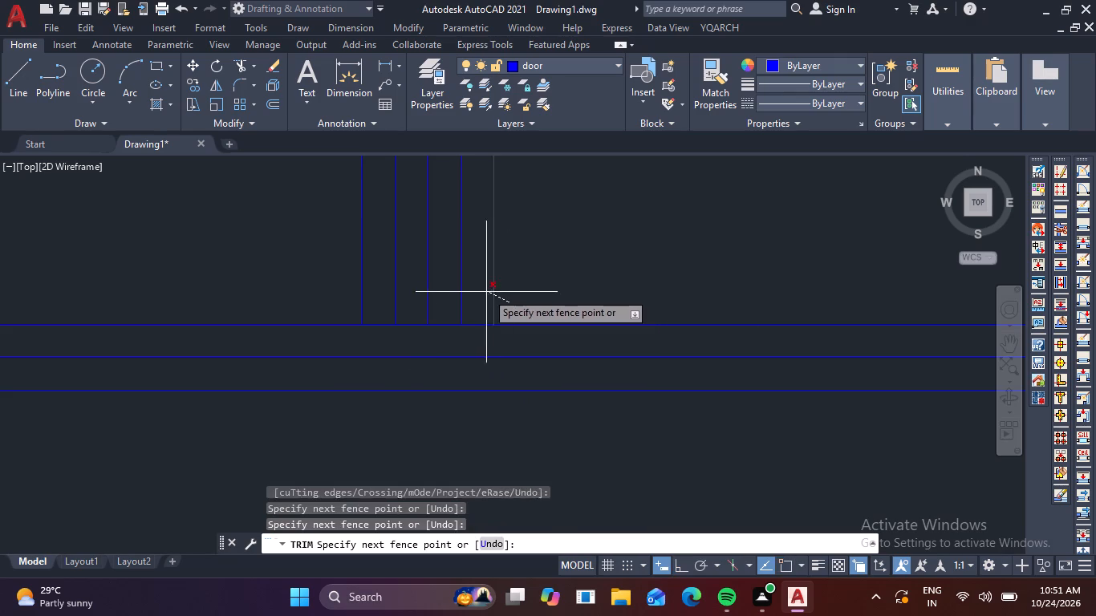
click(485, 290)
click(343, 298)
click(364, 285)
scroll(364, 285, down, 4)
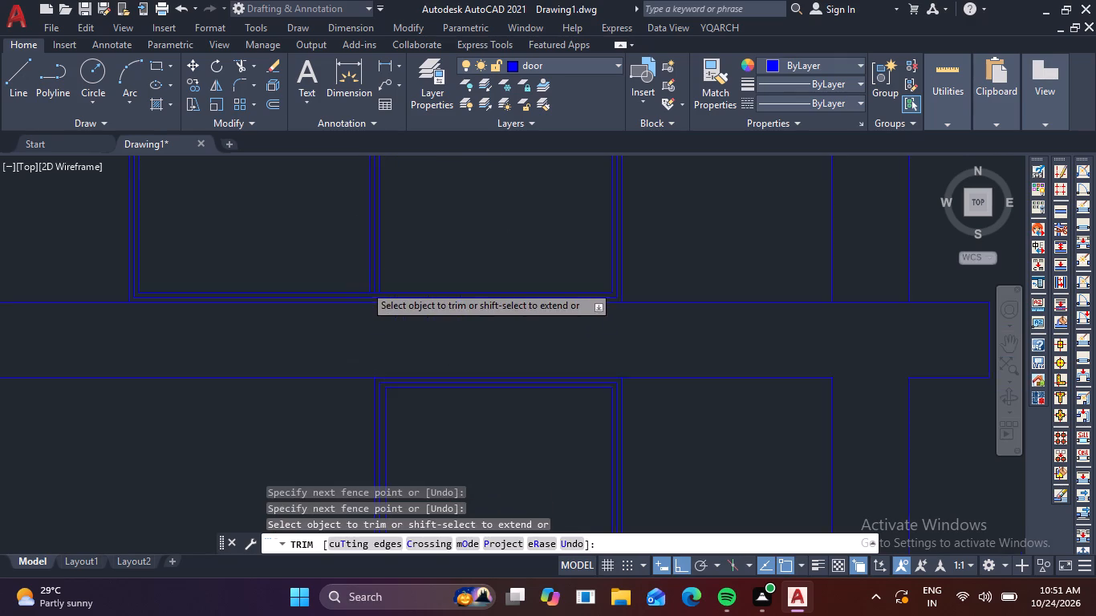
scroll(416, 341, down, 2)
middle_drag(632, 290, 645, 371)
scroll(687, 336, down, 2)
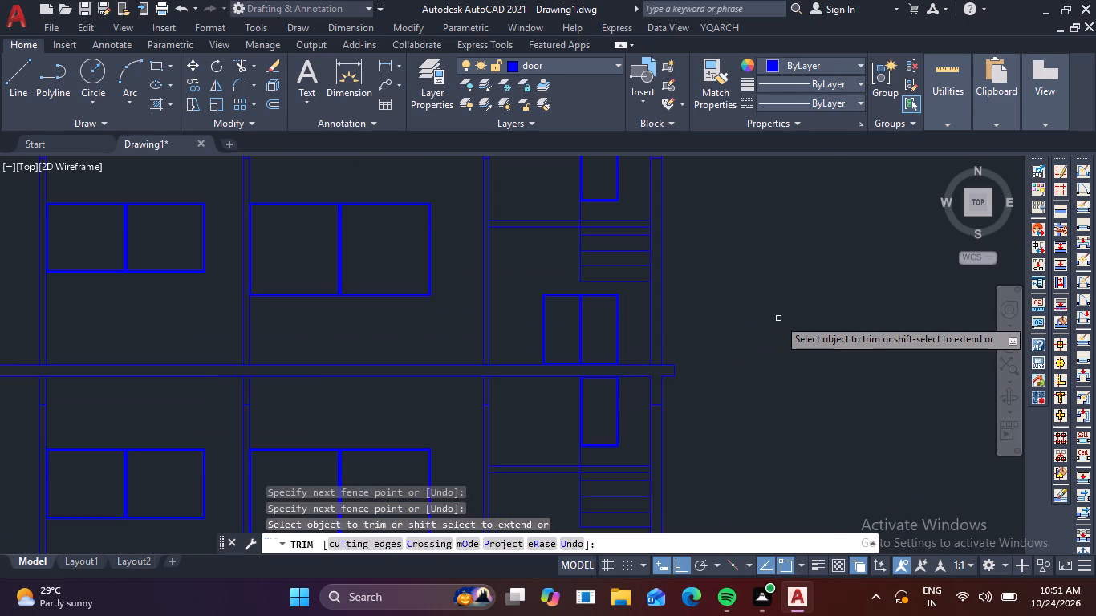
key(Escape)
key(Escape)
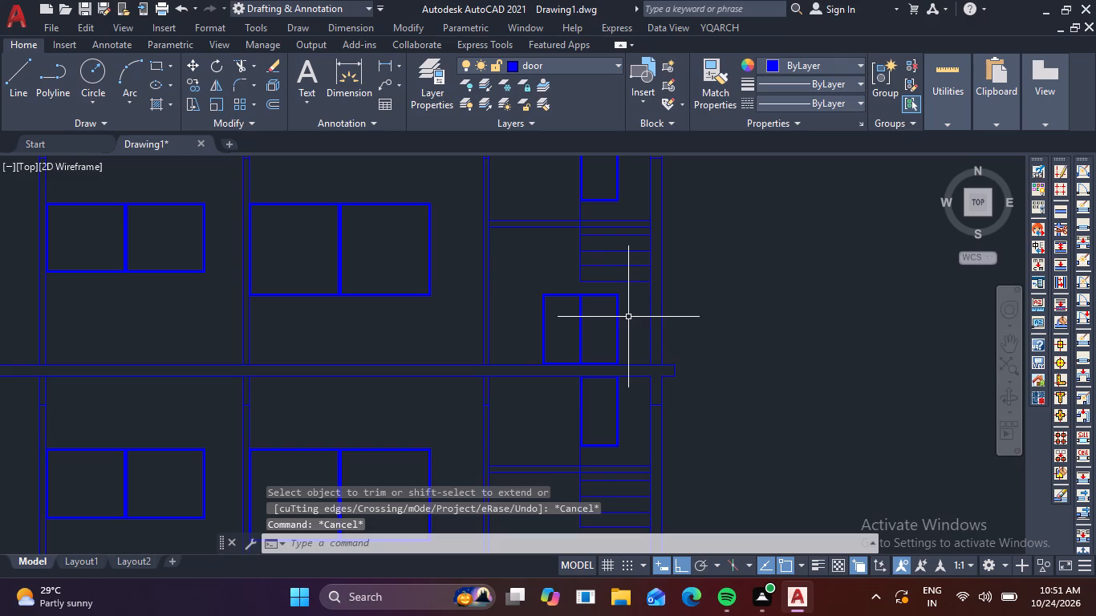
Copy the complete double framed opening straight up from its lower outer corner so it stands on the roof slab's top edge.
click(632, 330)
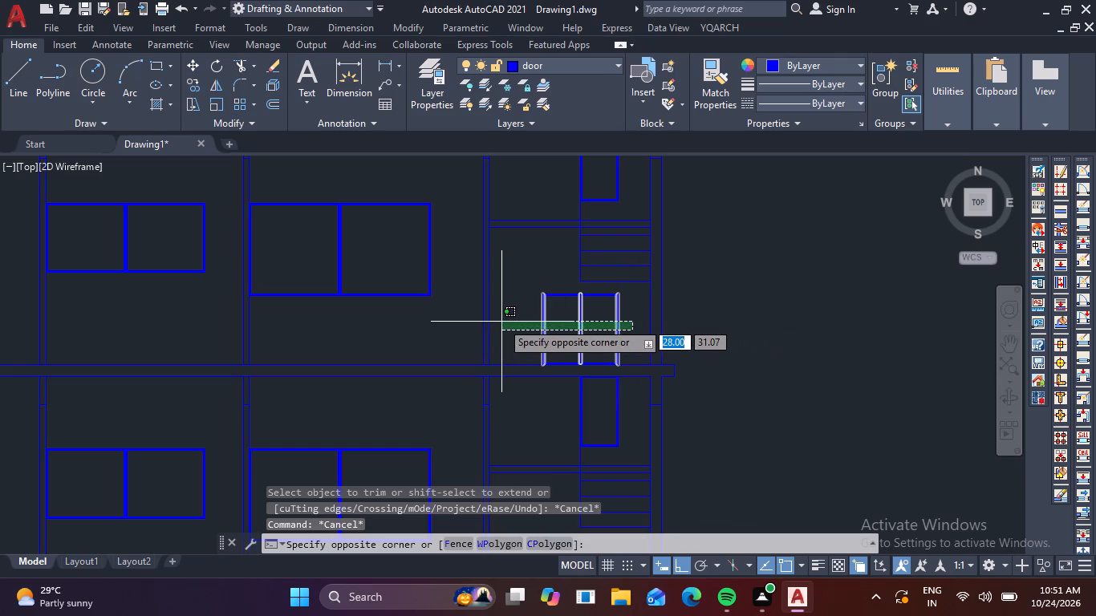
click(530, 294)
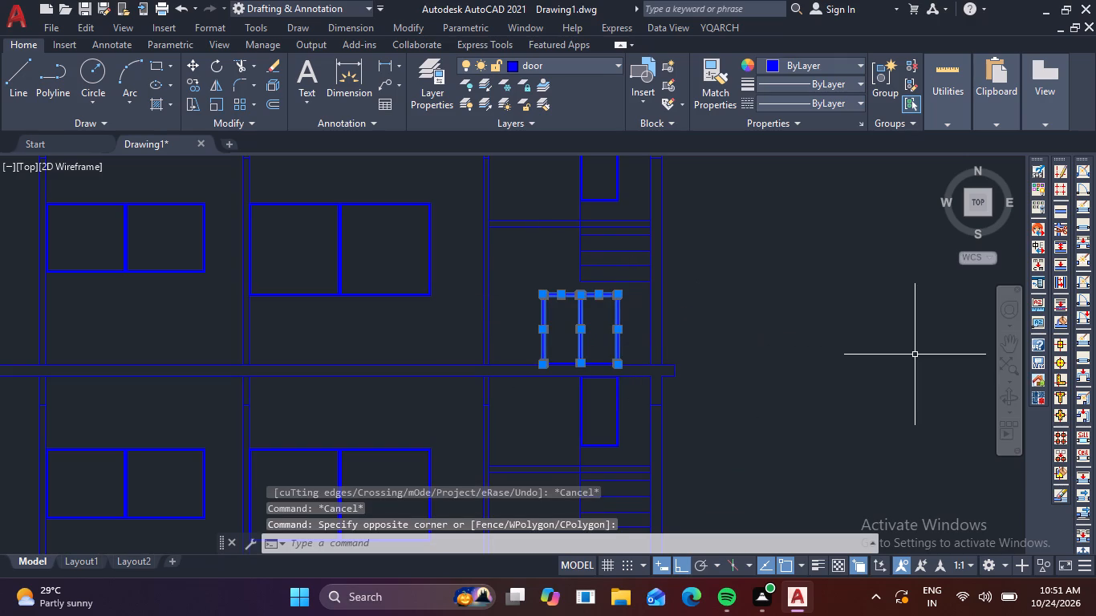
scroll(616, 404, up, 3)
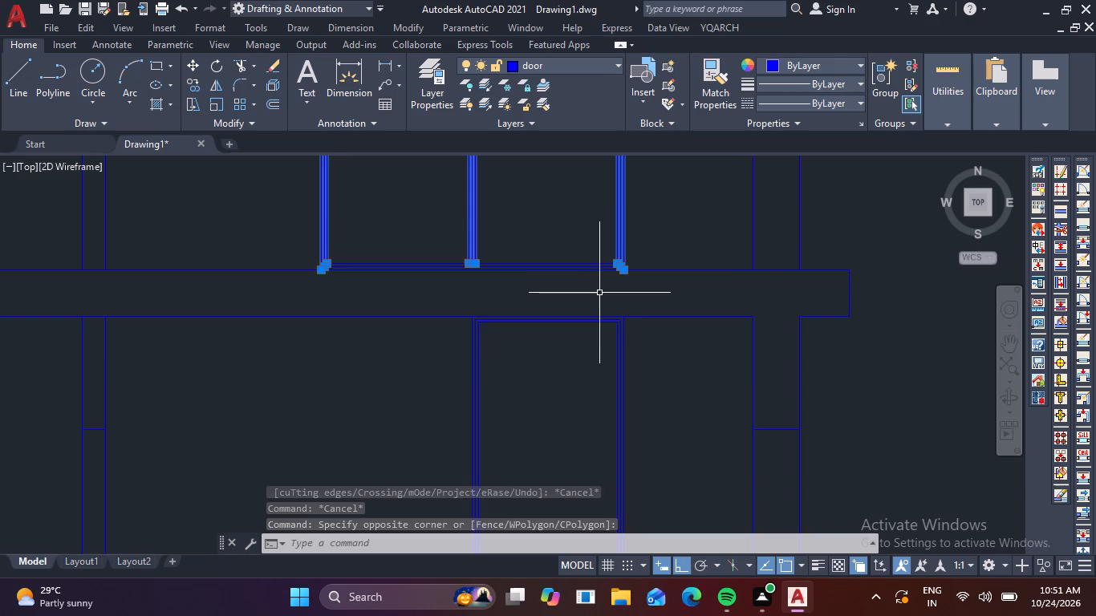
click(596, 286)
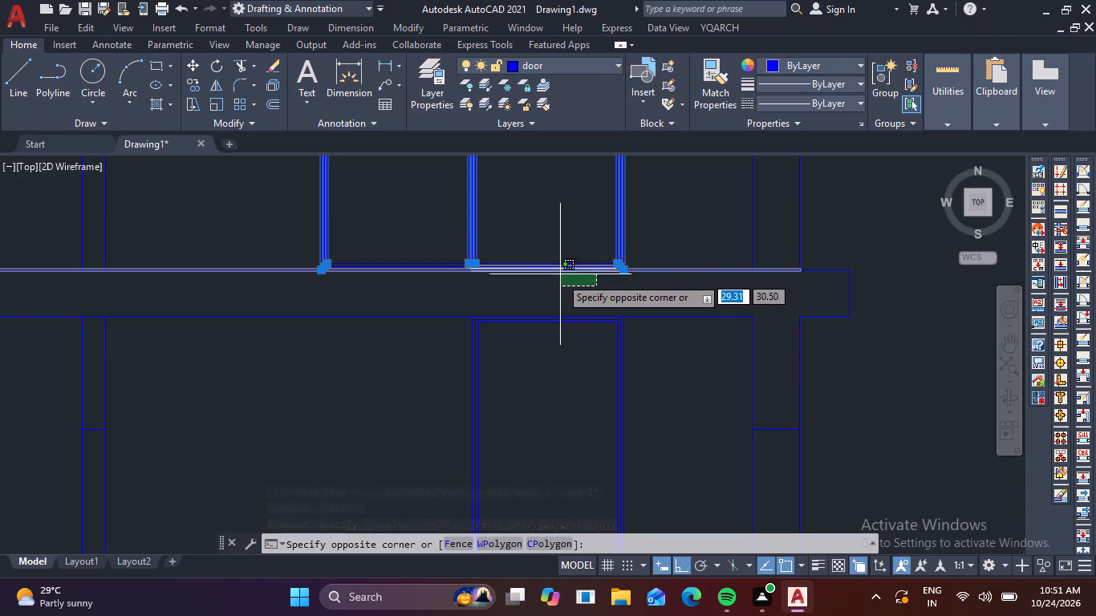
key(Escape)
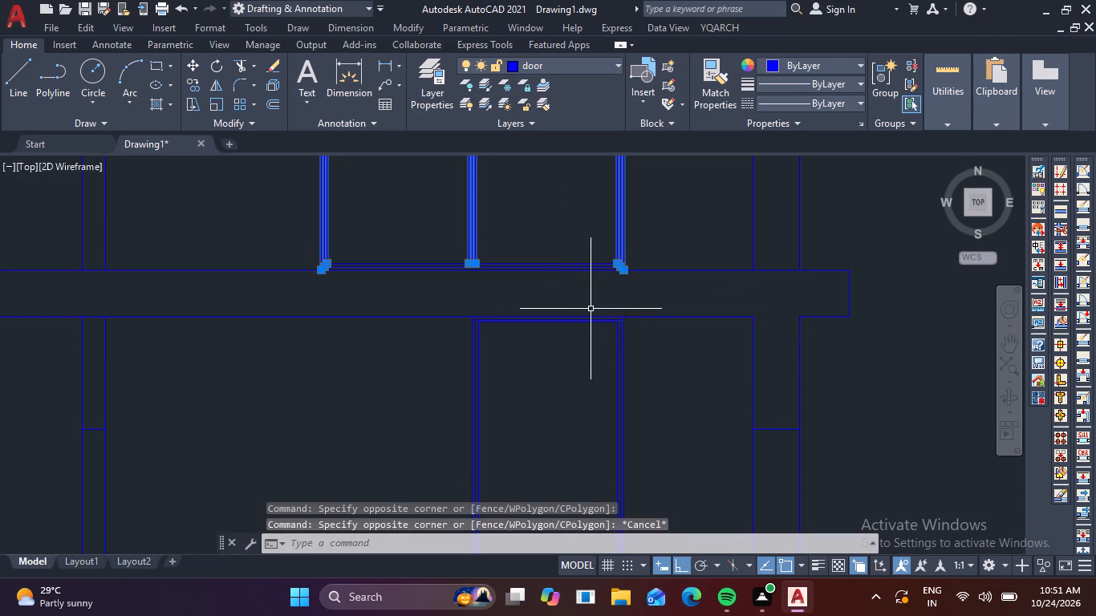
scroll(573, 262, up, 3)
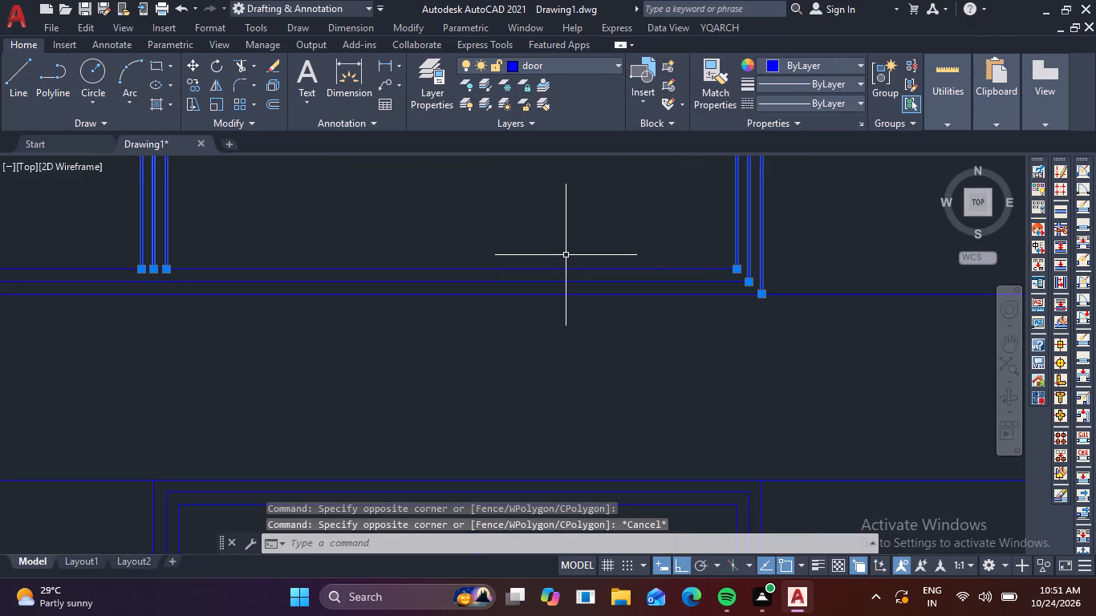
click(565, 254)
click(500, 286)
scroll(506, 253, down, 2)
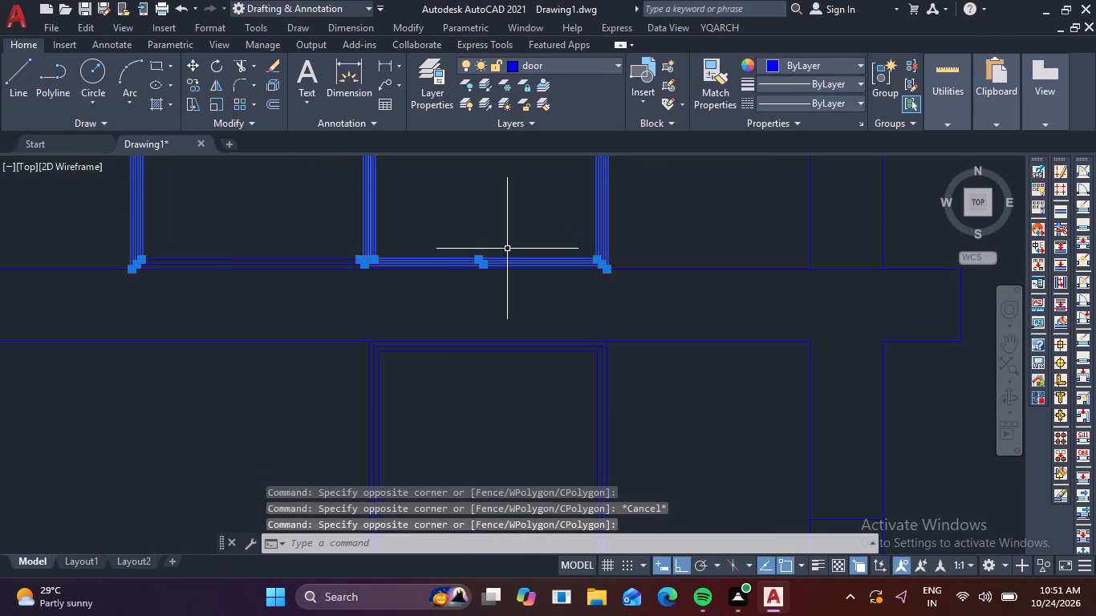
middle_drag(621, 249, 704, 244)
scroll(407, 249, up, 2)
click(411, 237)
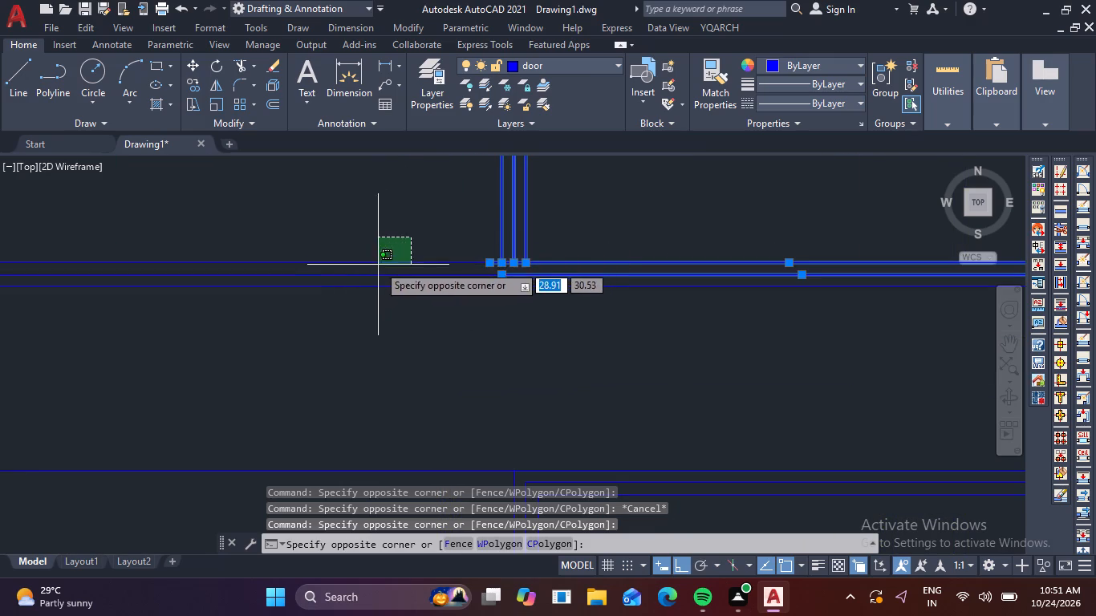
click(361, 278)
scroll(386, 261, down, 3)
middle_drag(535, 211, 527, 254)
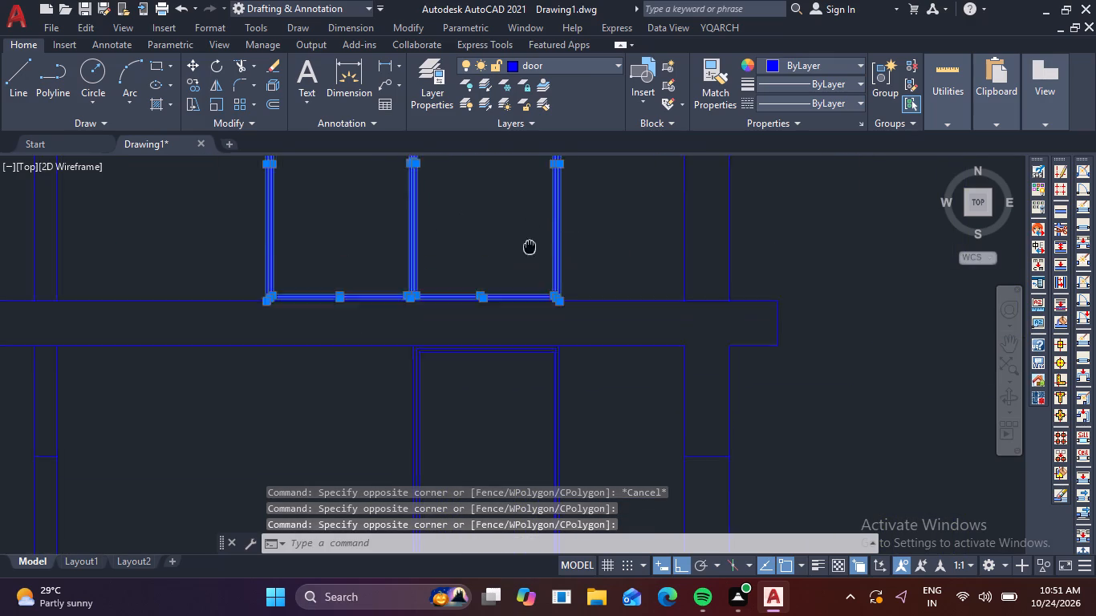
middle_drag(527, 254, 520, 397)
text(CO)
key(space)
scroll(579, 444, up, 3)
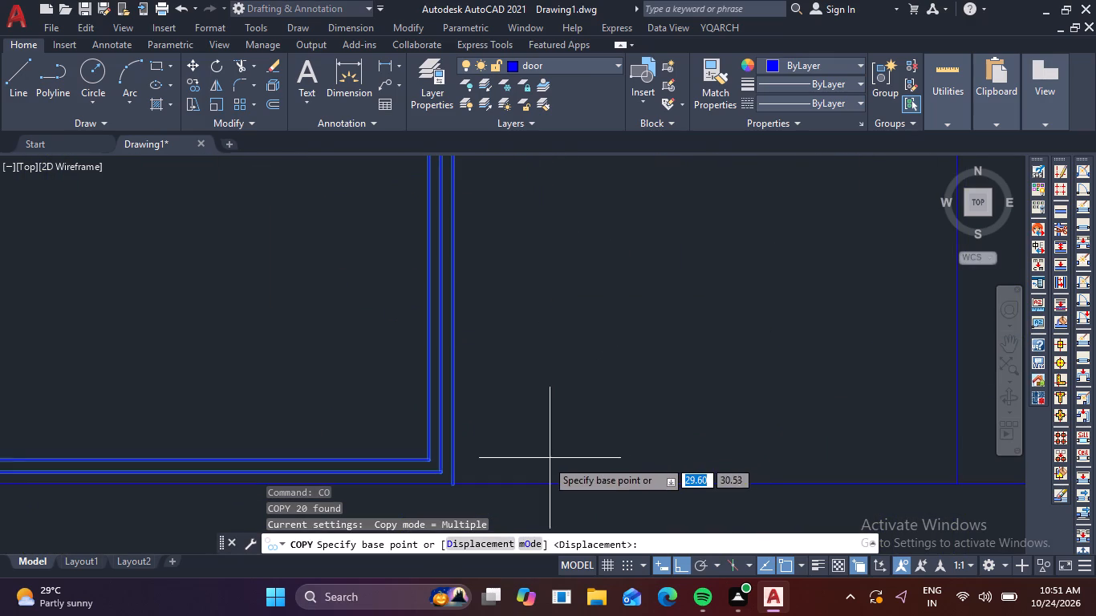
click(454, 484)
scroll(478, 411, down, 2)
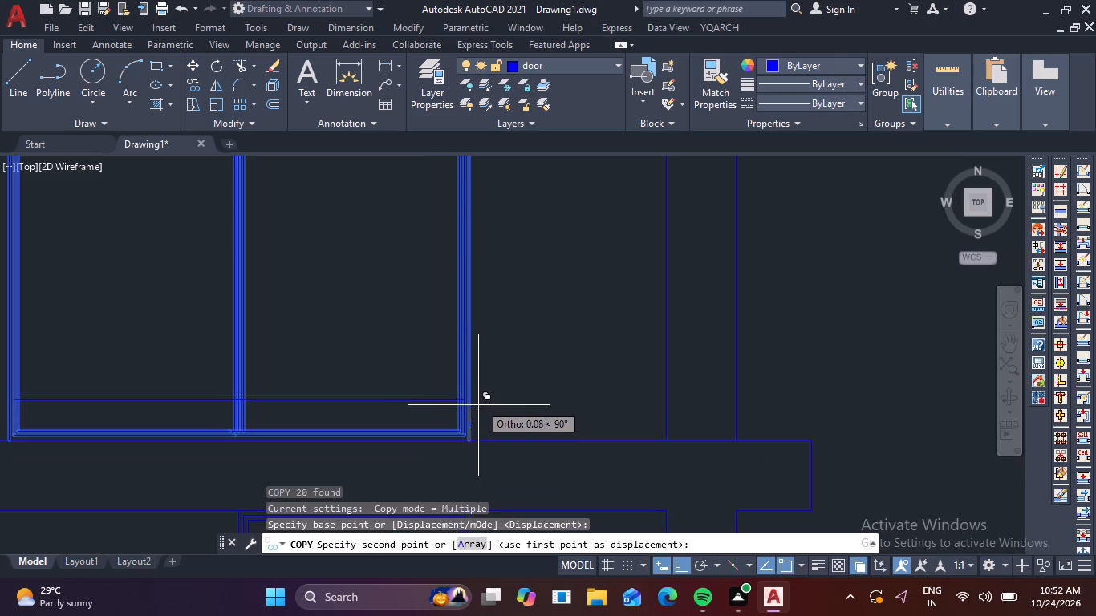
middle_drag(481, 398, 459, 541)
scroll(458, 543, down, 1)
scroll(473, 476, down, 1)
scroll(490, 334, down, 2)
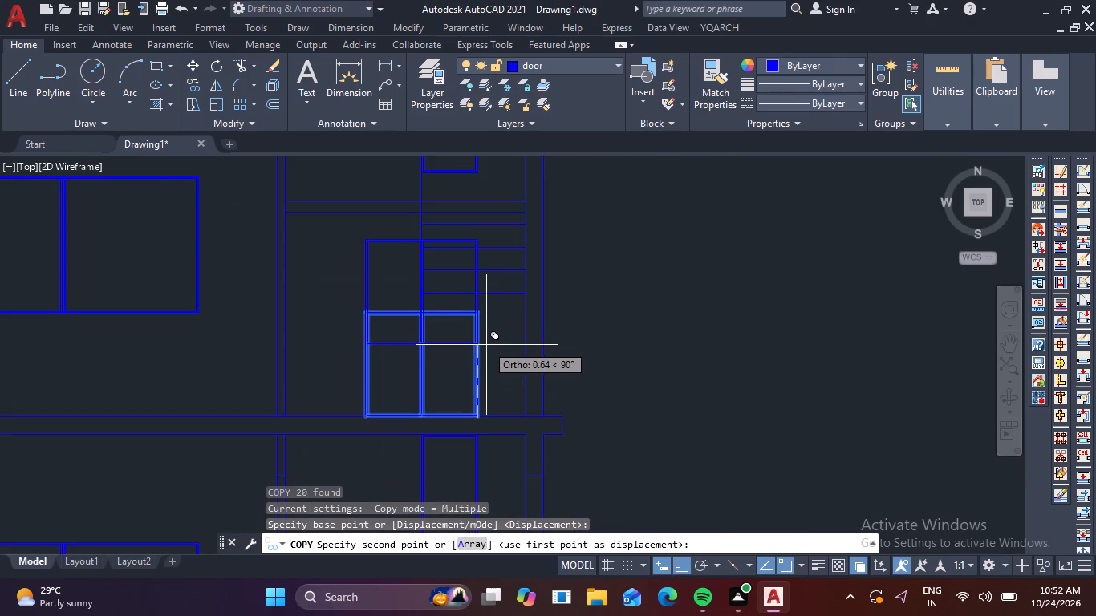
middle_drag(485, 348, 428, 615)
scroll(429, 331, up, 3)
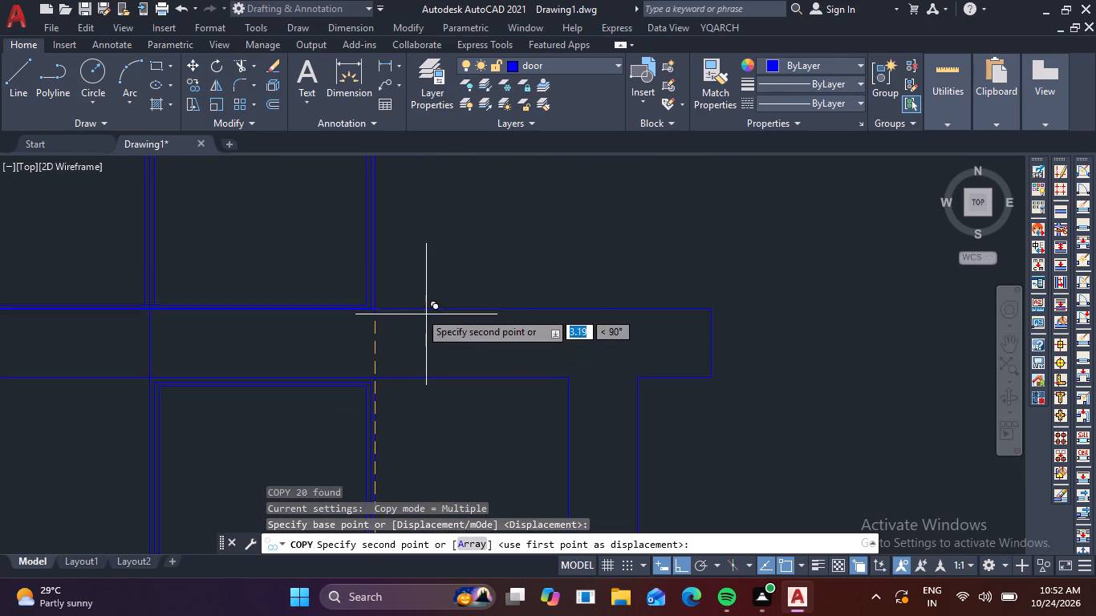
click(371, 306)
key(Escape)
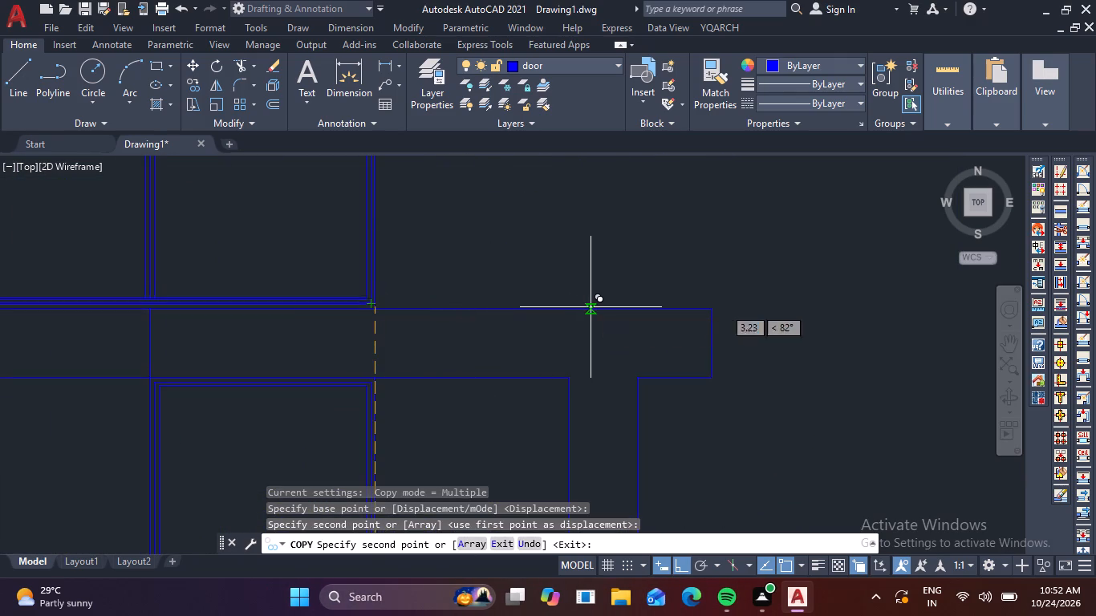
scroll(591, 307, down, 3)
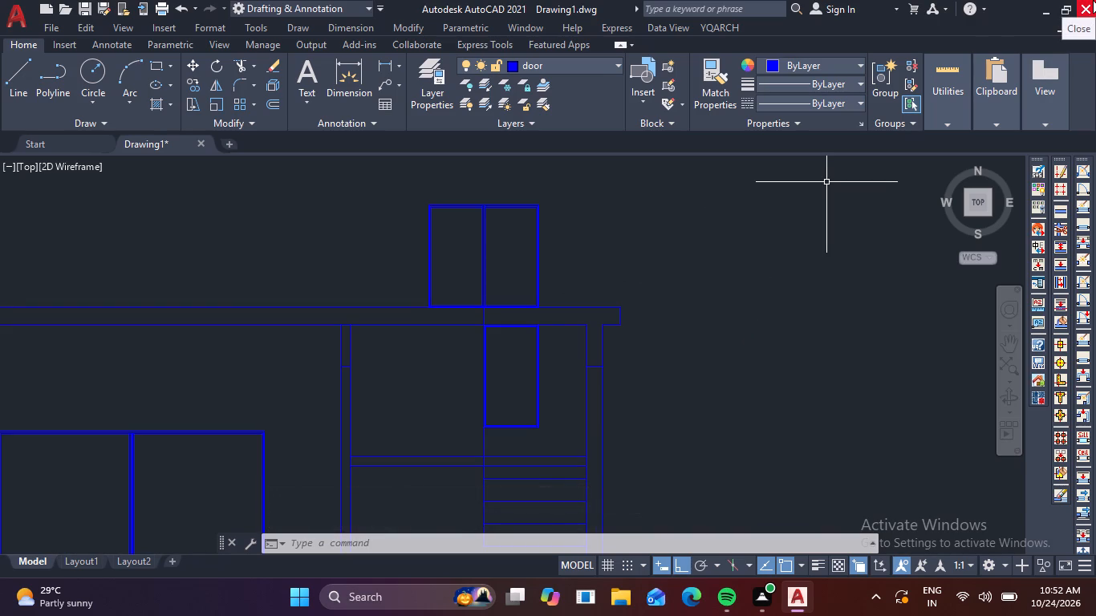
key(Escape)
key(Escape)
Draw a vertical line 2.25 high upward from the roof slab's top edge, in line with the outer wall face beside the double framed opening.
scroll(964, 53, down, 2)
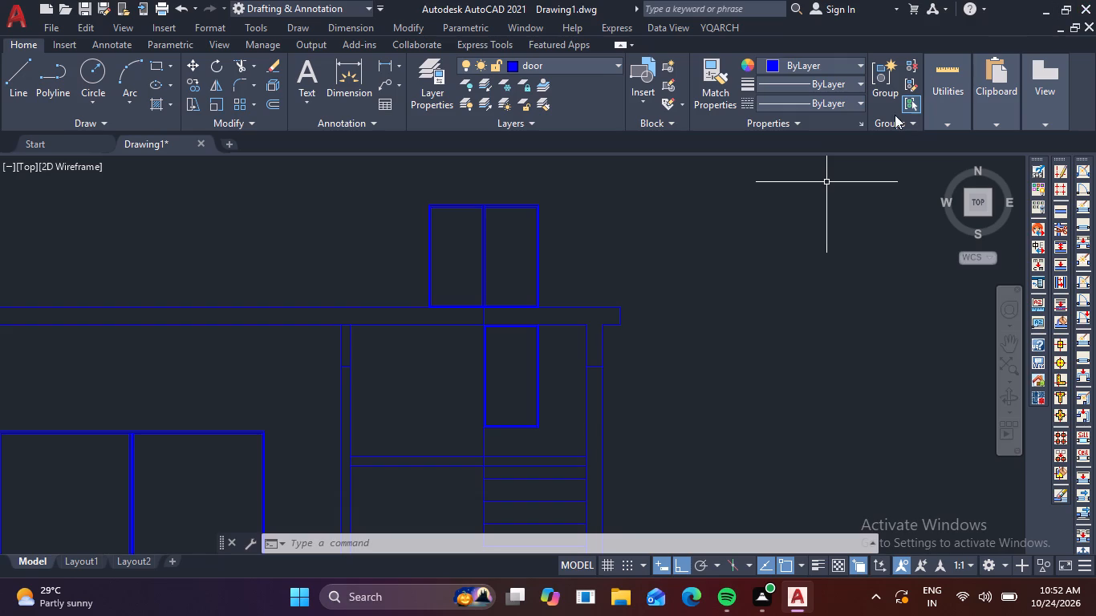
scroll(758, 214, down, 2)
scroll(712, 284, down, 3)
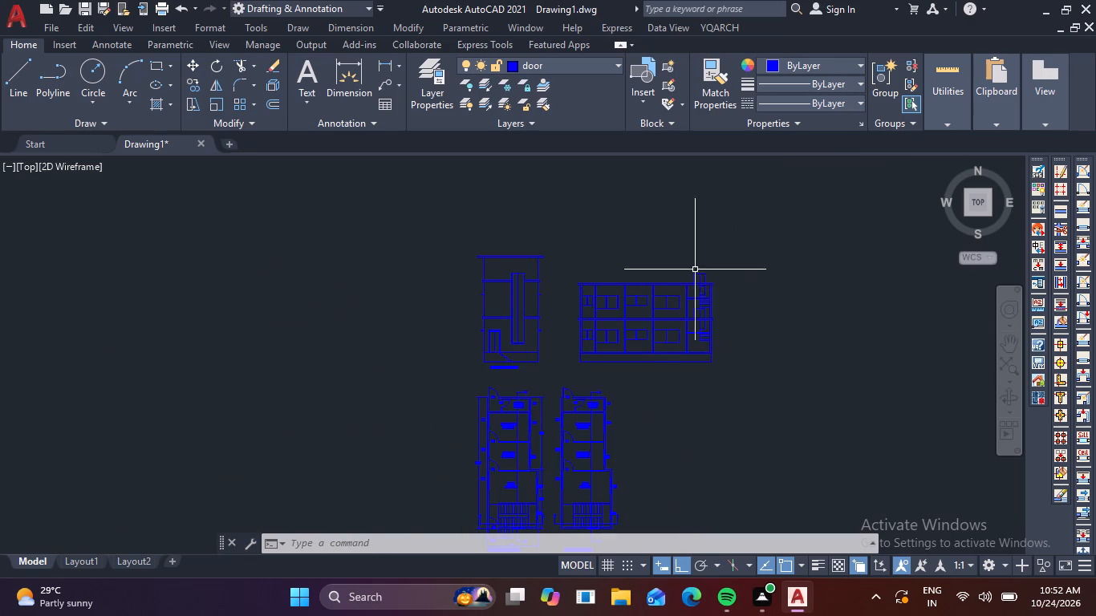
scroll(691, 269, up, 3)
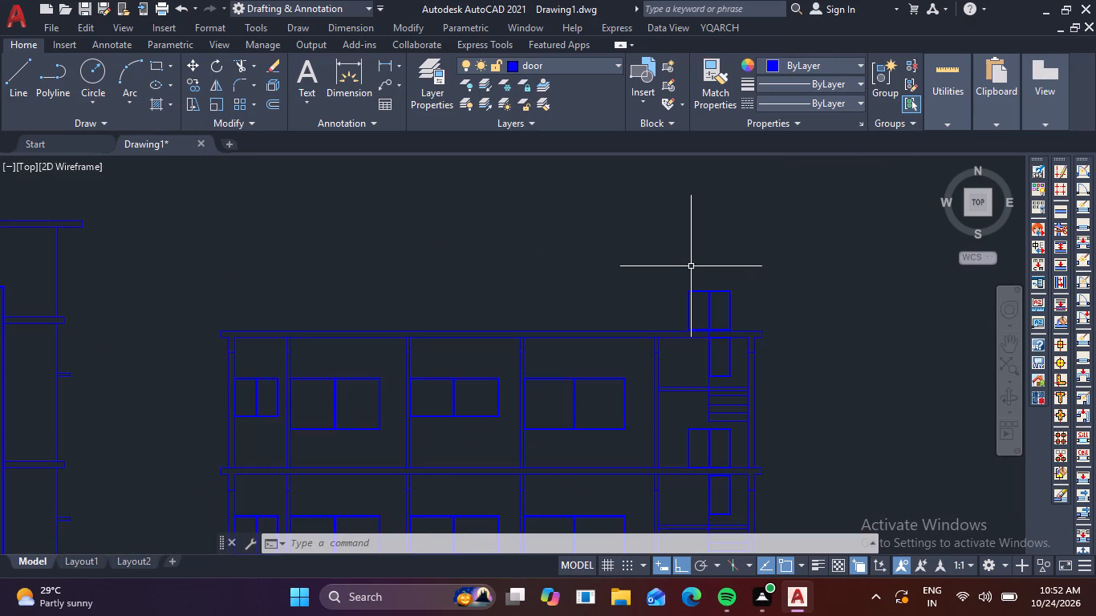
key(Escape)
key(Escape)
middle_drag(647, 302, 607, 346)
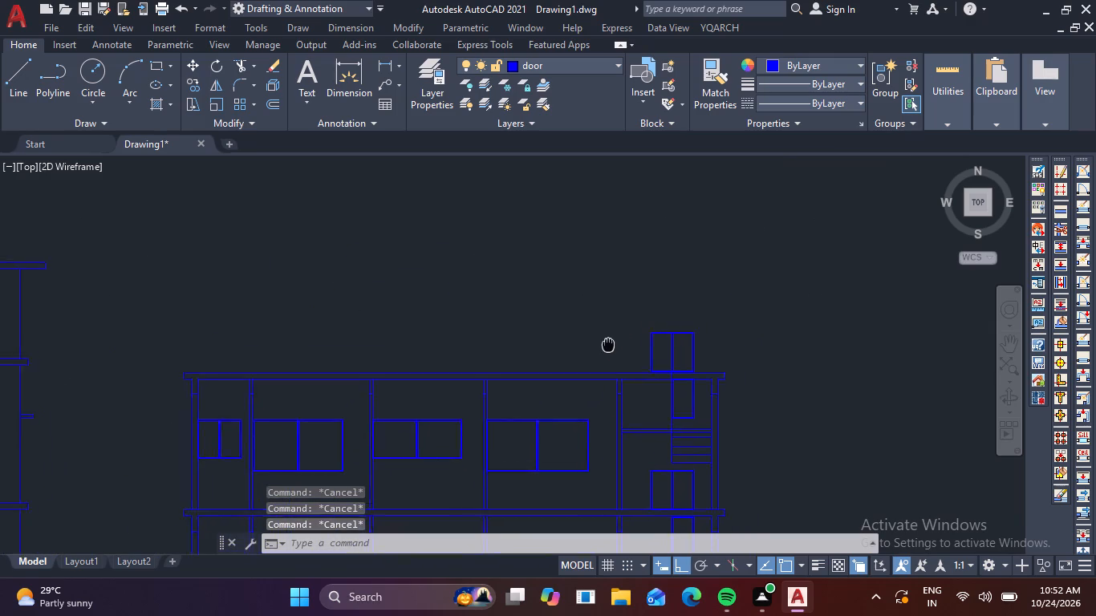
middle_drag(607, 346, 570, 386)
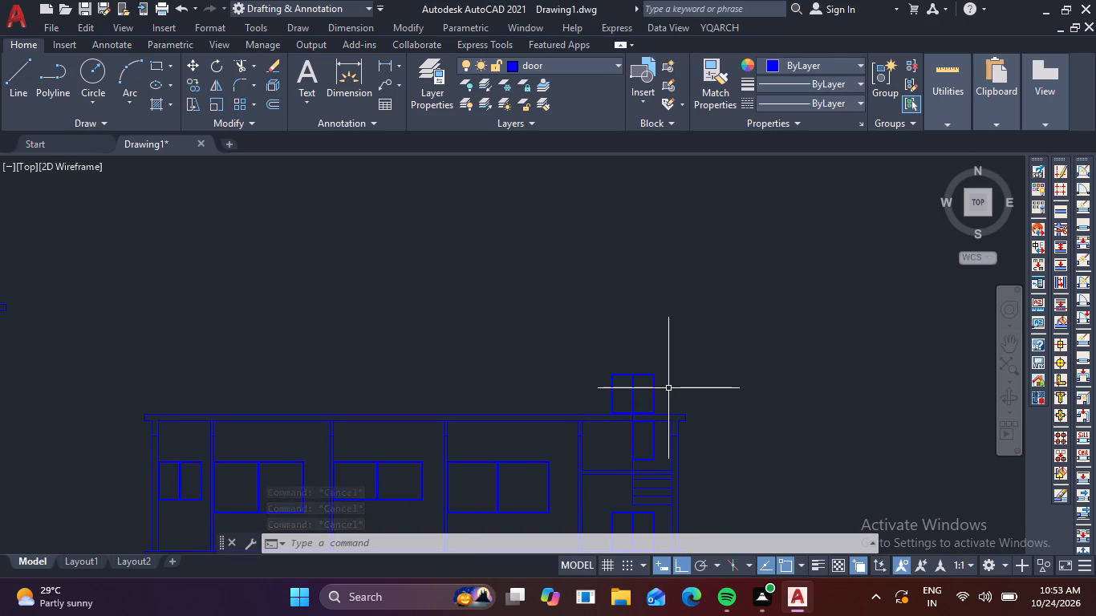
key(l)
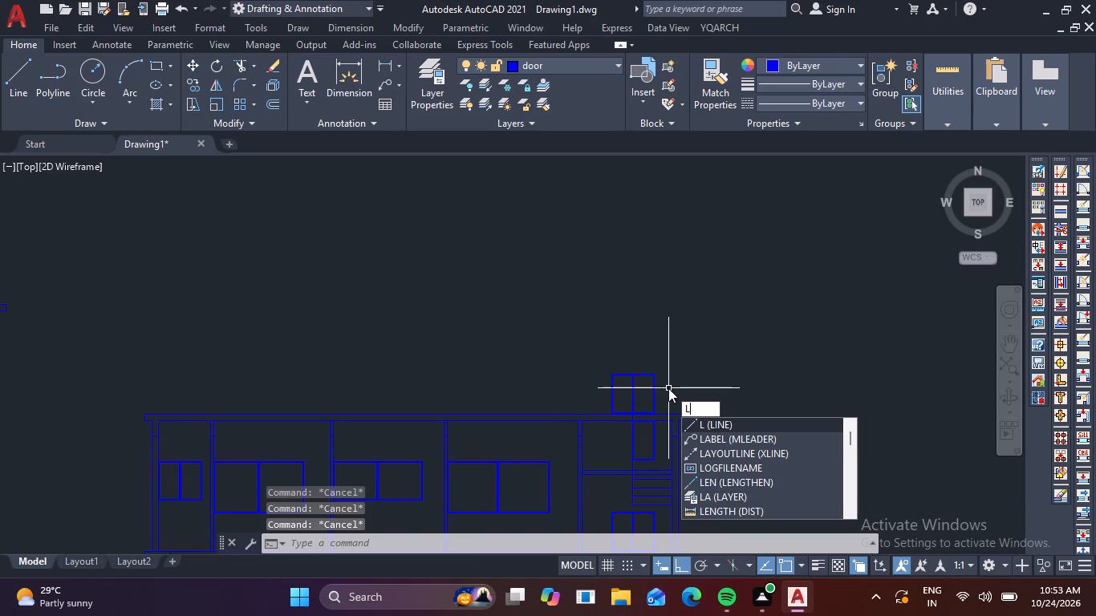
key(space)
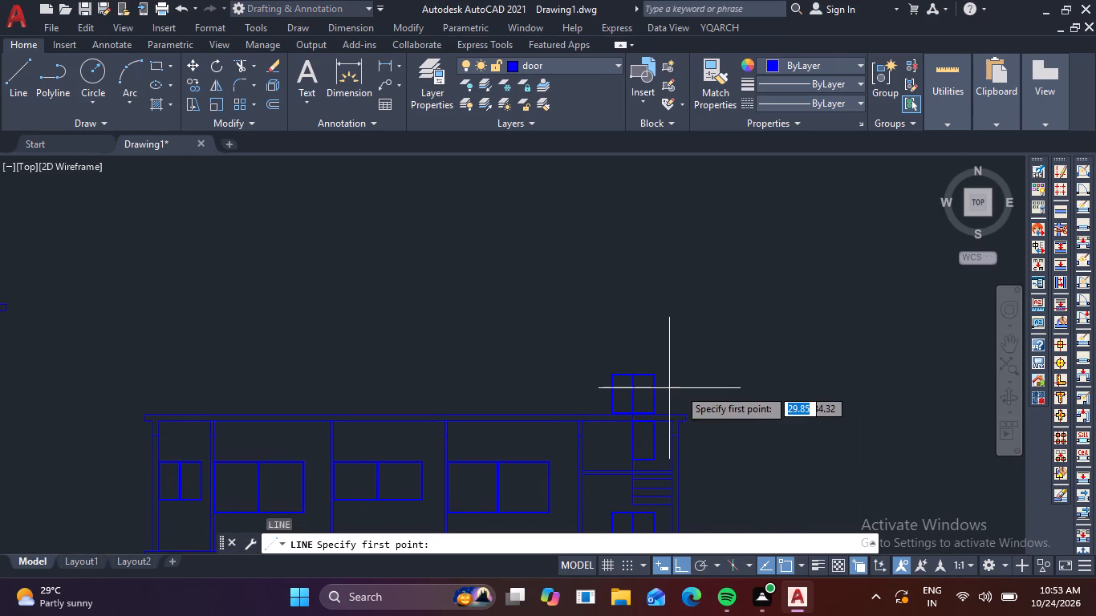
scroll(690, 411, up, 2)
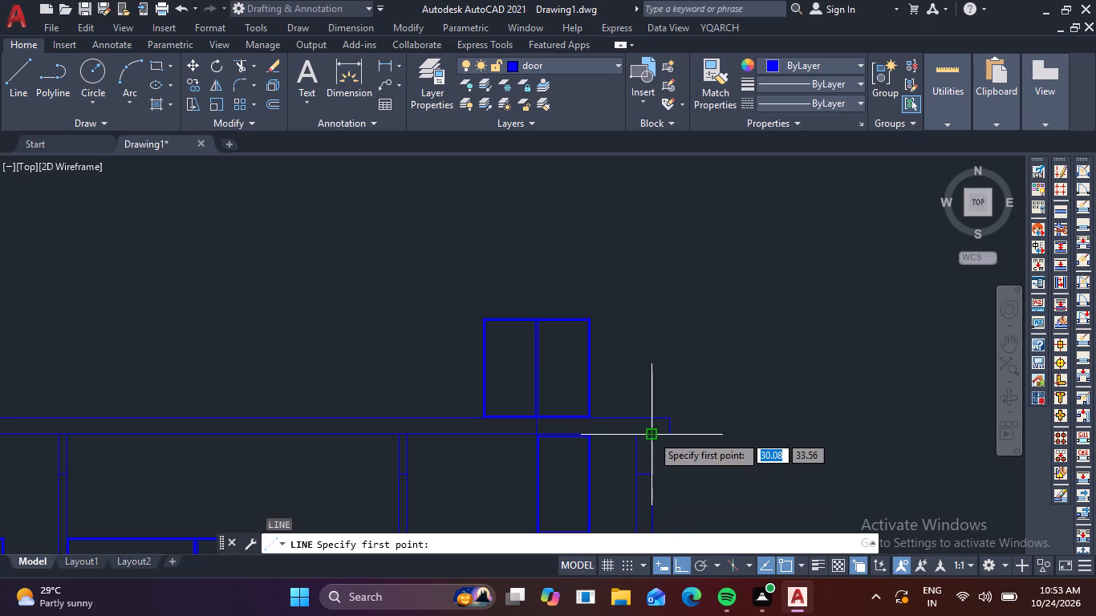
click(652, 419)
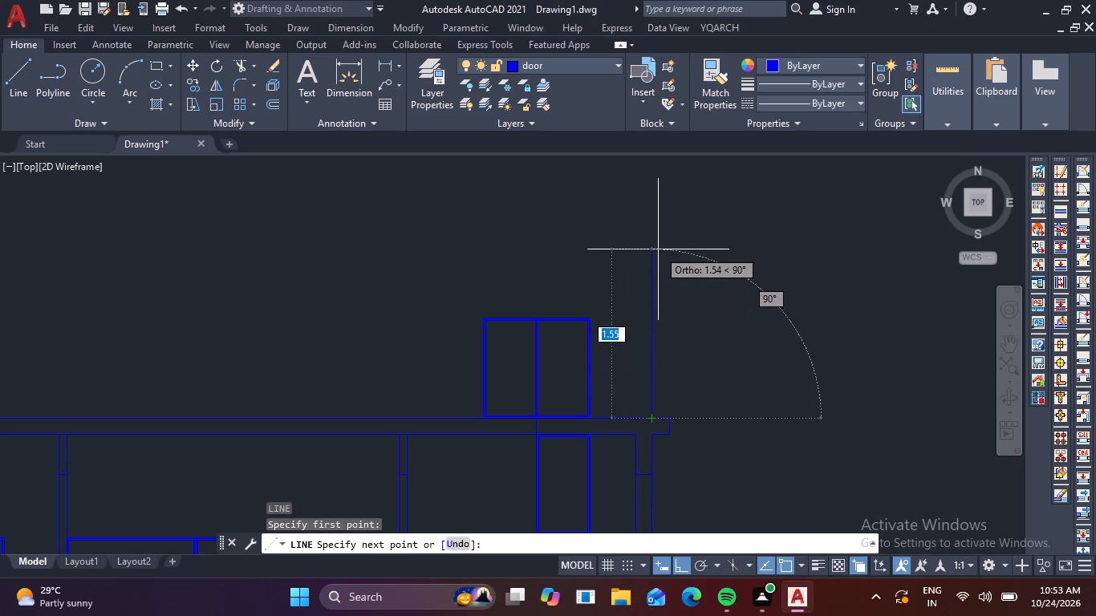
key(2)
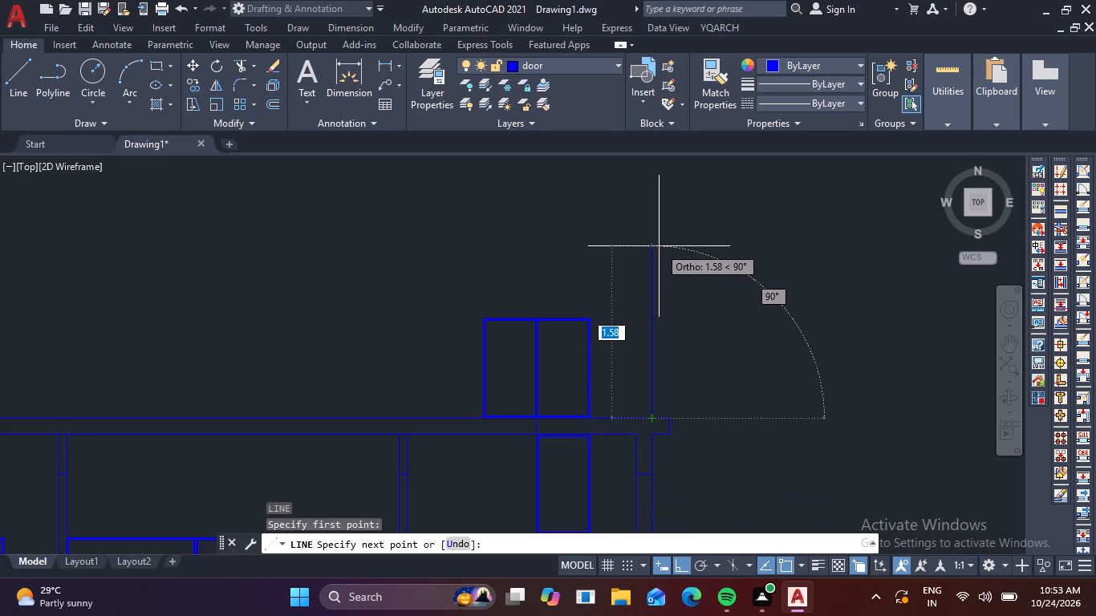
key(period)
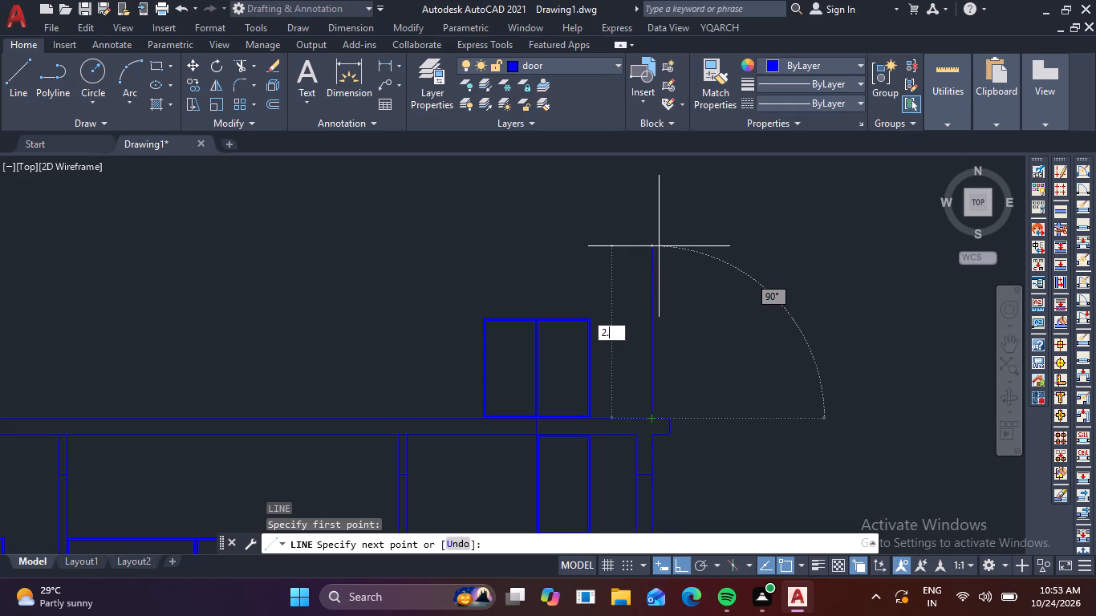
key(2)
key(period)
text(25)
key(Return)
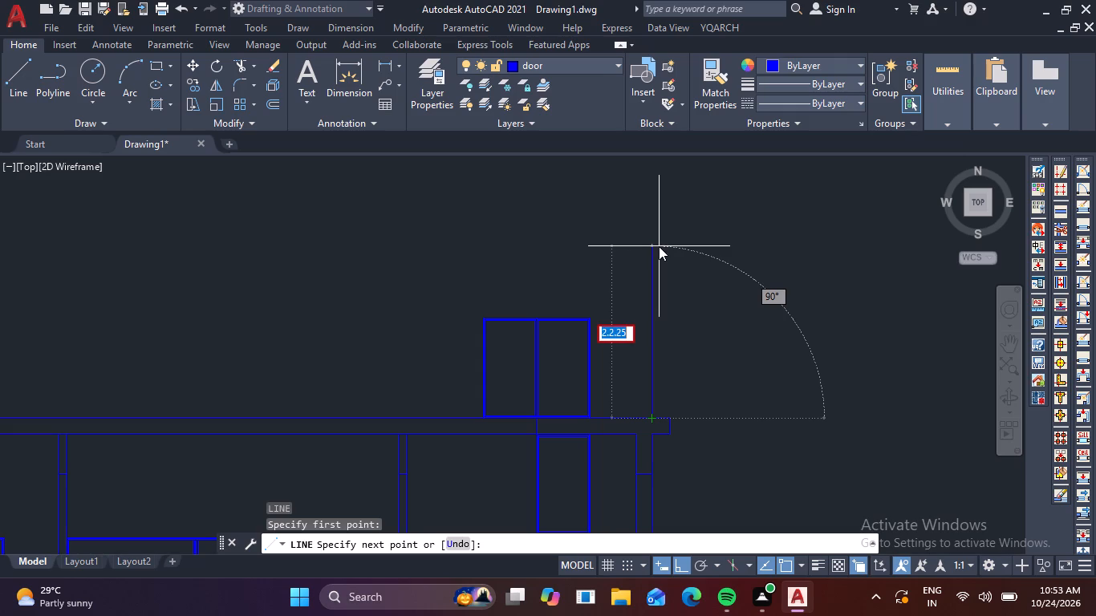
key(Escape)
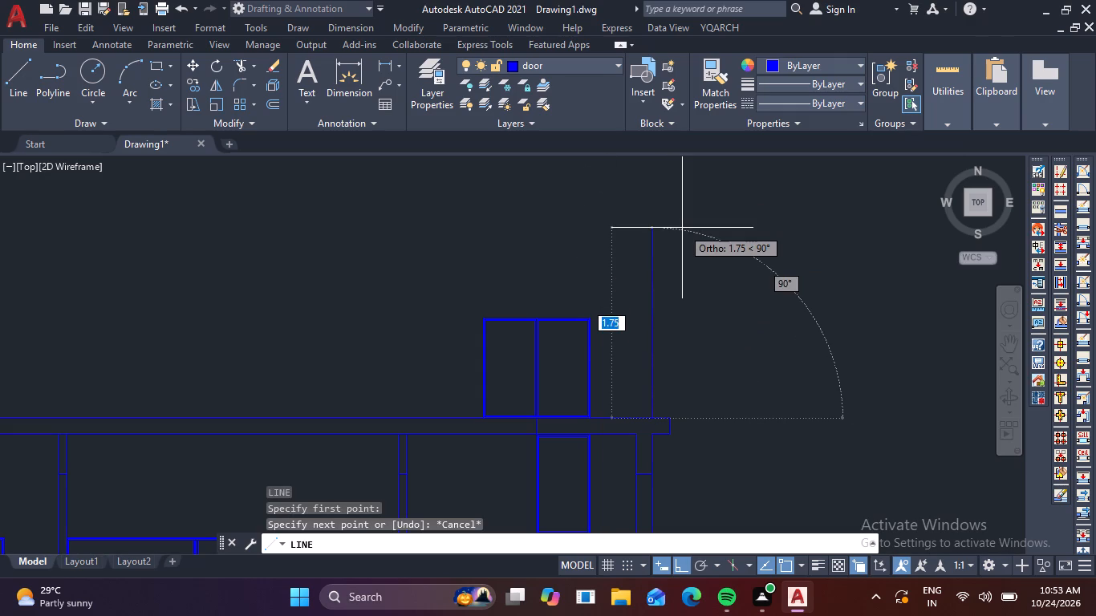
text(2.)
text(25)
key(Return)
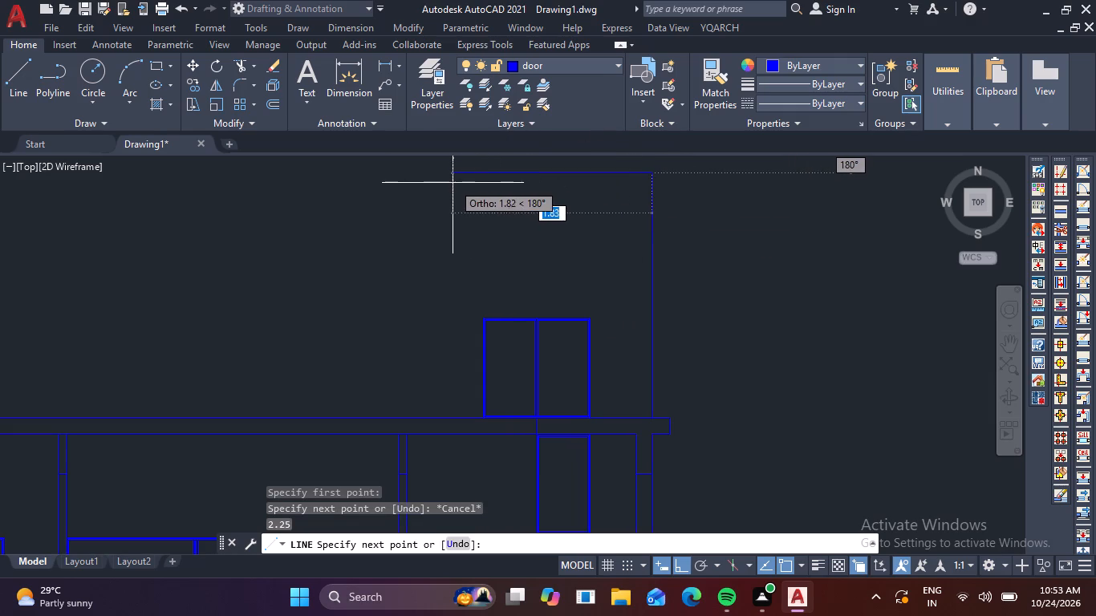
Continue the rooftop stair room outline with a horizontal line about 2.2 long over the opening and a vertical line down to the roof slab.
middle_drag(452, 183, 476, 247)
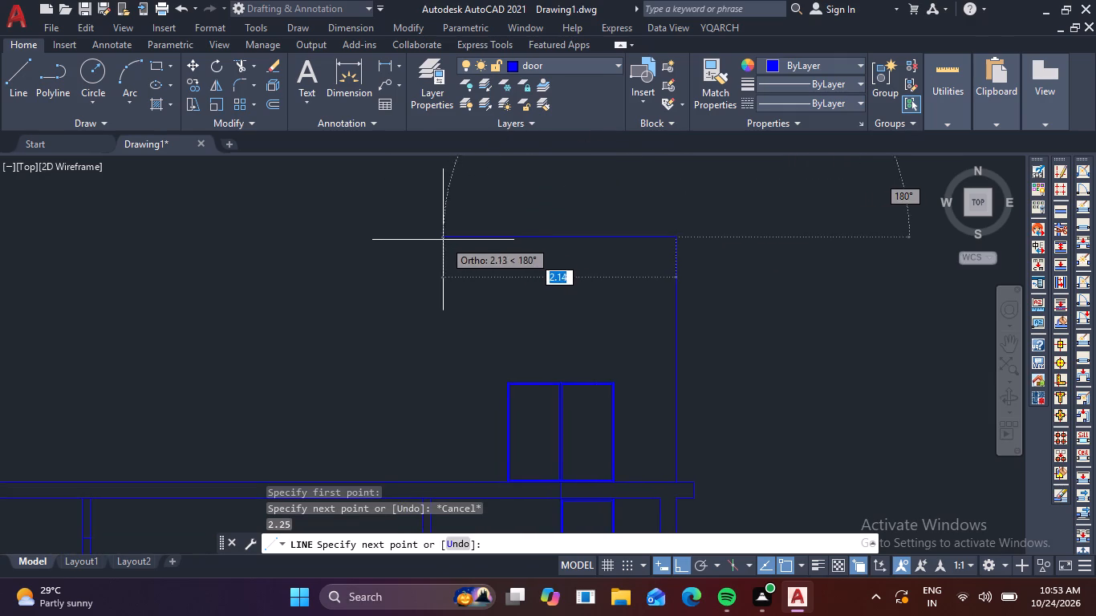
click(438, 238)
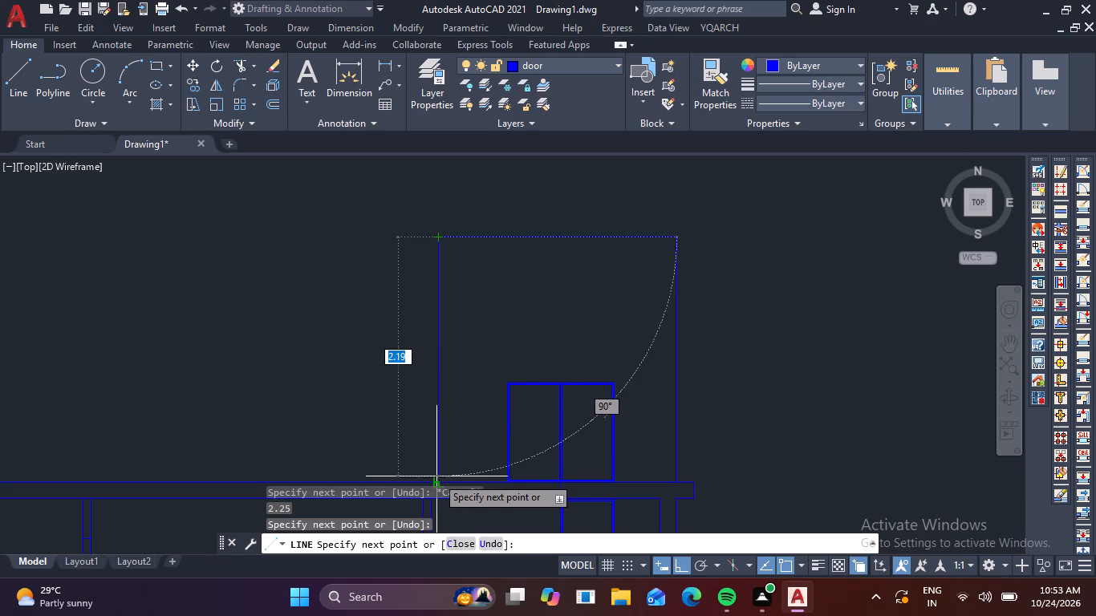
click(435, 482)
key(Escape)
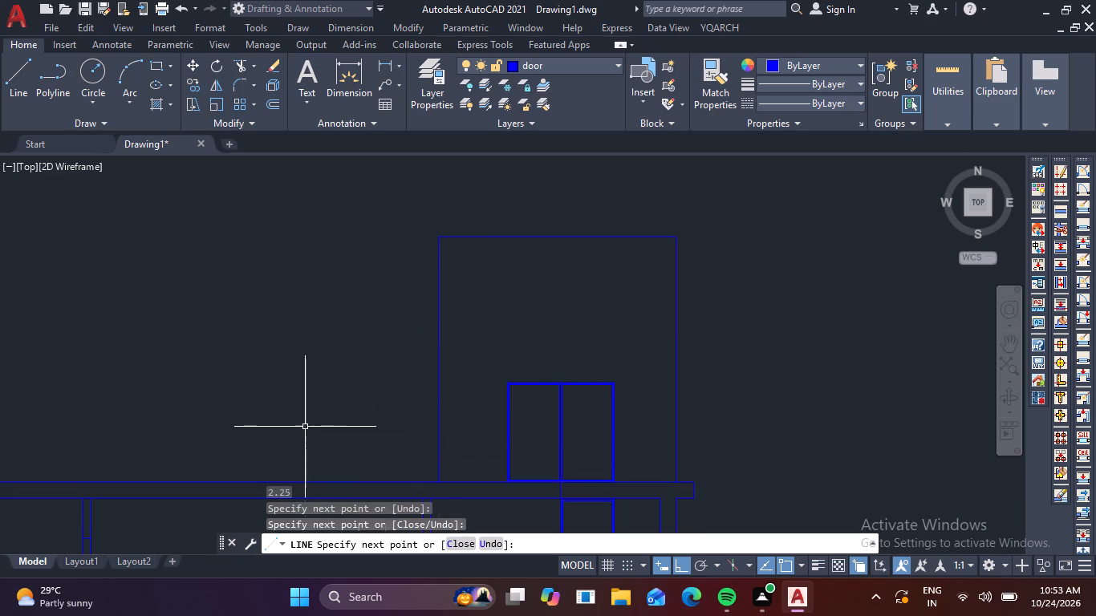
Offset the stair room's top line 0.15 downward to form its roof slab.
scroll(396, 388, down, 1)
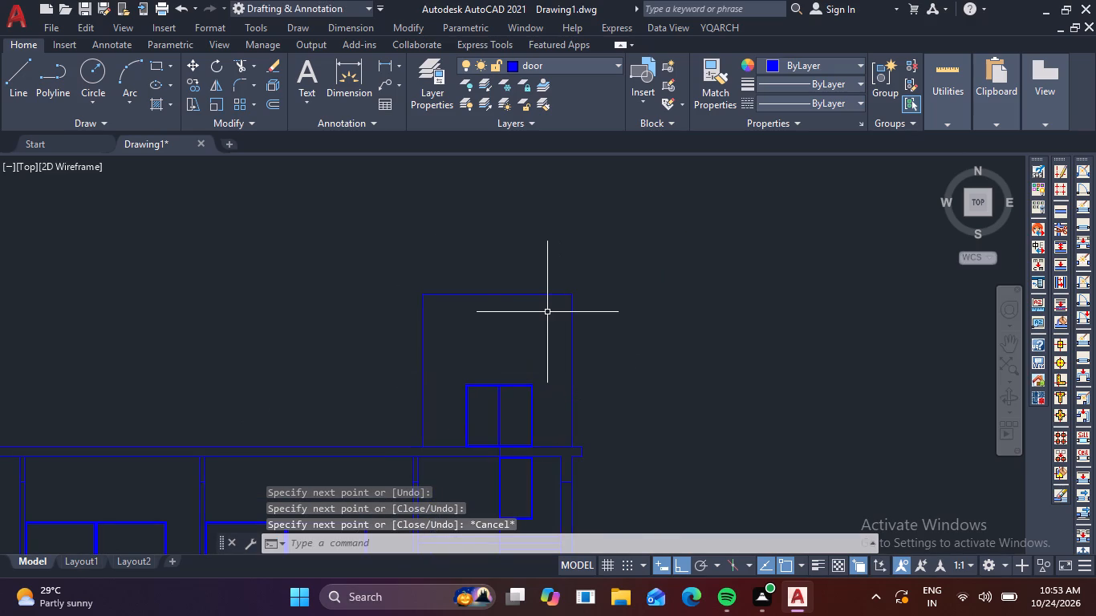
key(o)
key(Return)
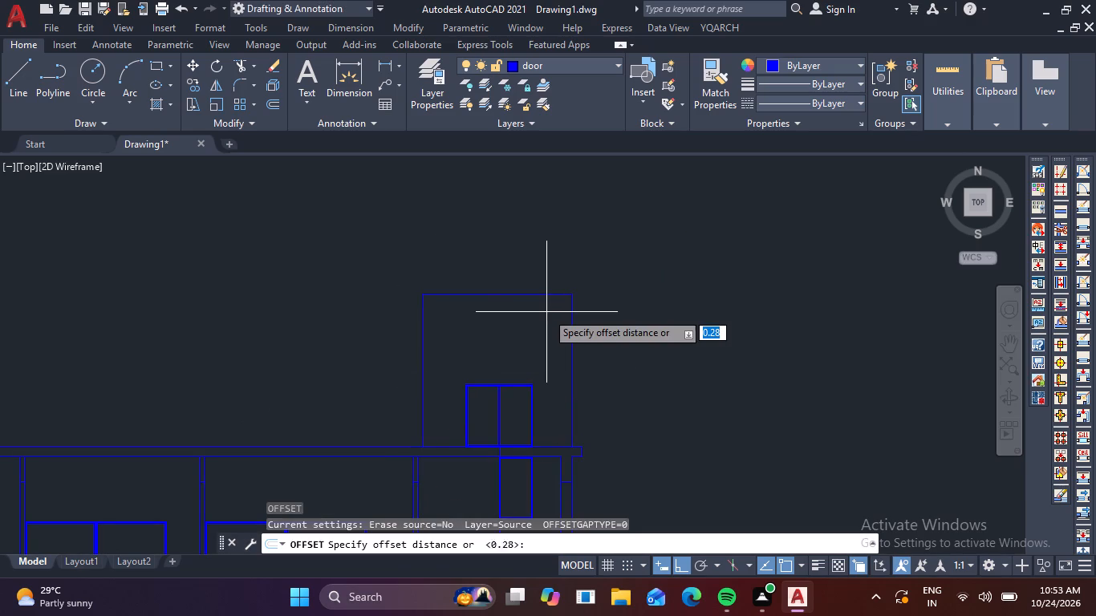
text(.15)
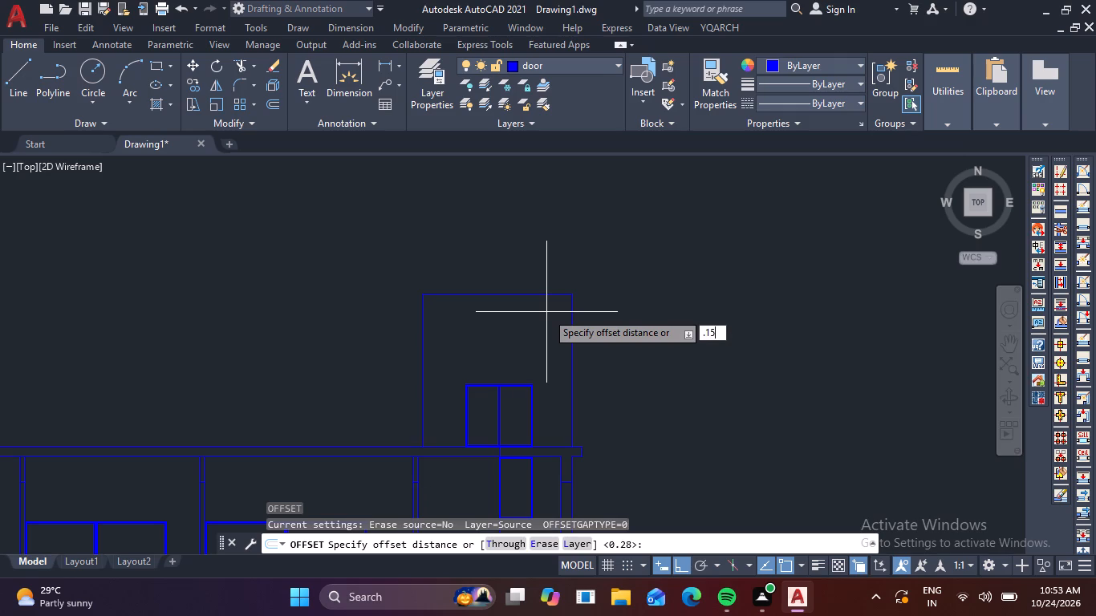
key(Return)
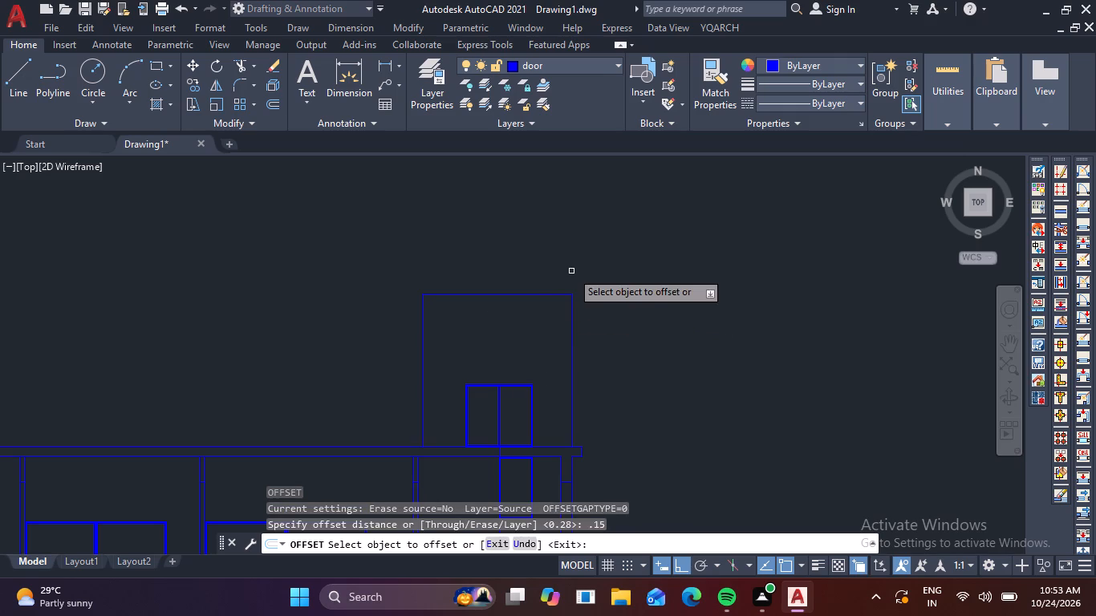
scroll(543, 292, up, 1)
click(536, 296)
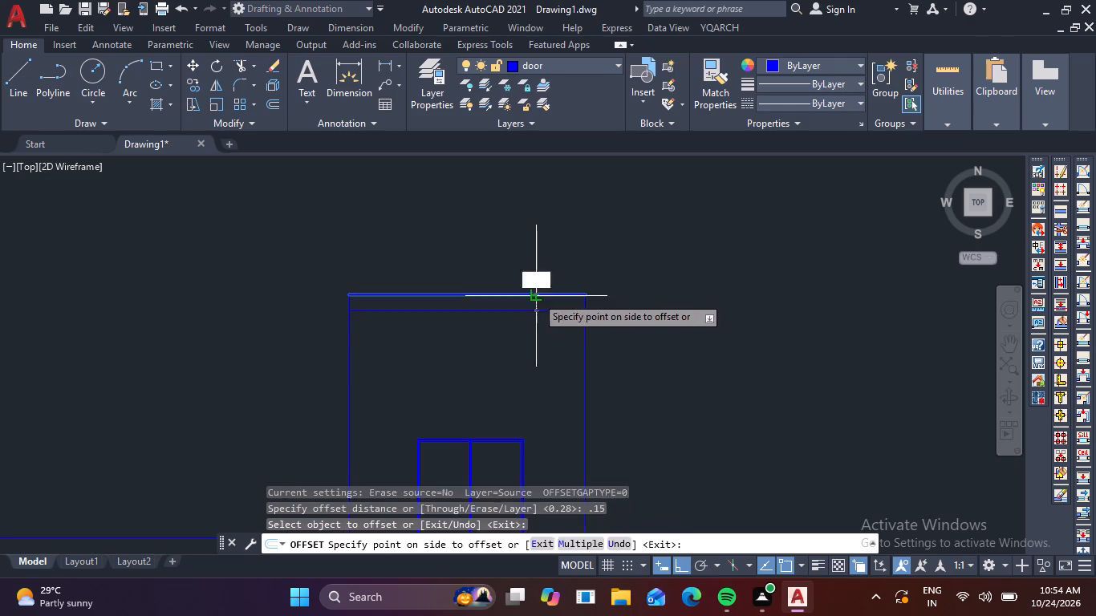
click(529, 322)
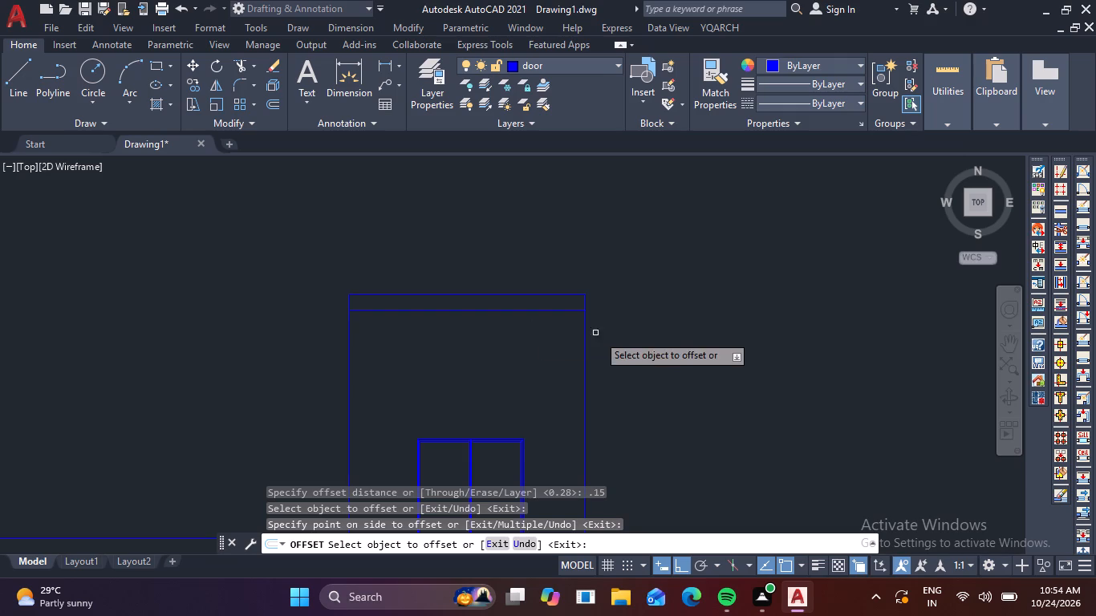
key(Escape)
Copy the three overhang lines at the main roof slab's stair-side end up to the stair room's outer top corner.
scroll(652, 333, down, 2)
middle_drag(676, 362, 595, 268)
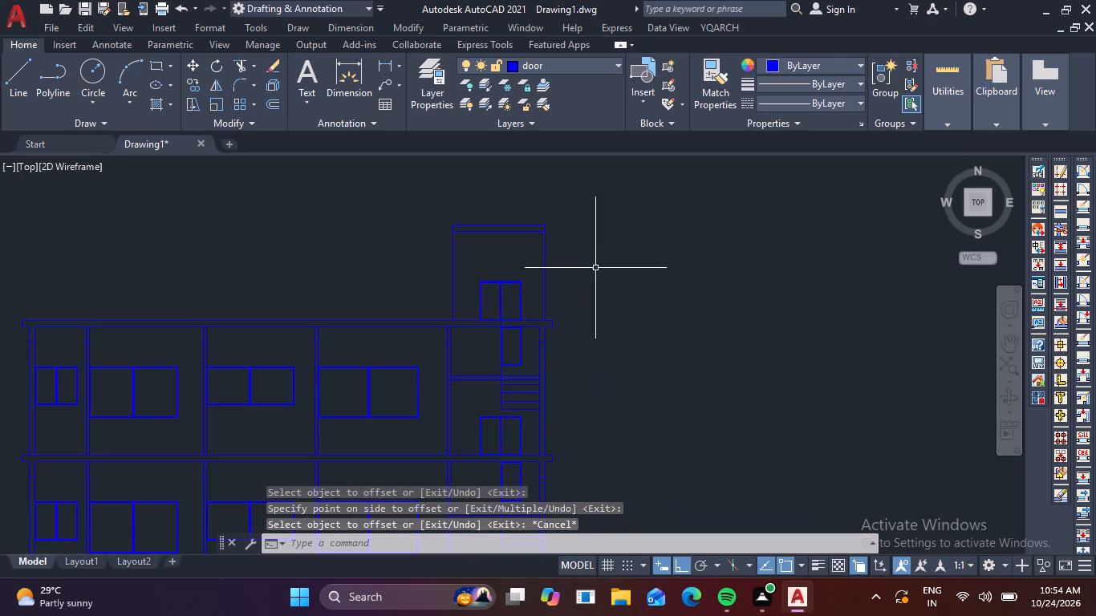
scroll(588, 338, up, 3)
click(459, 322)
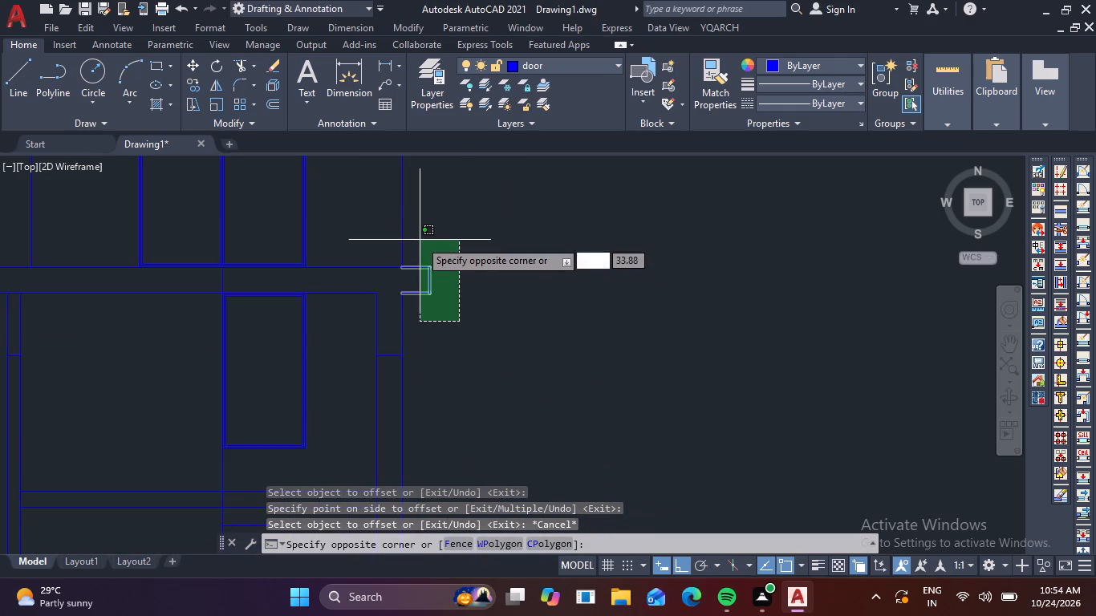
click(420, 240)
text(CO)
key(space)
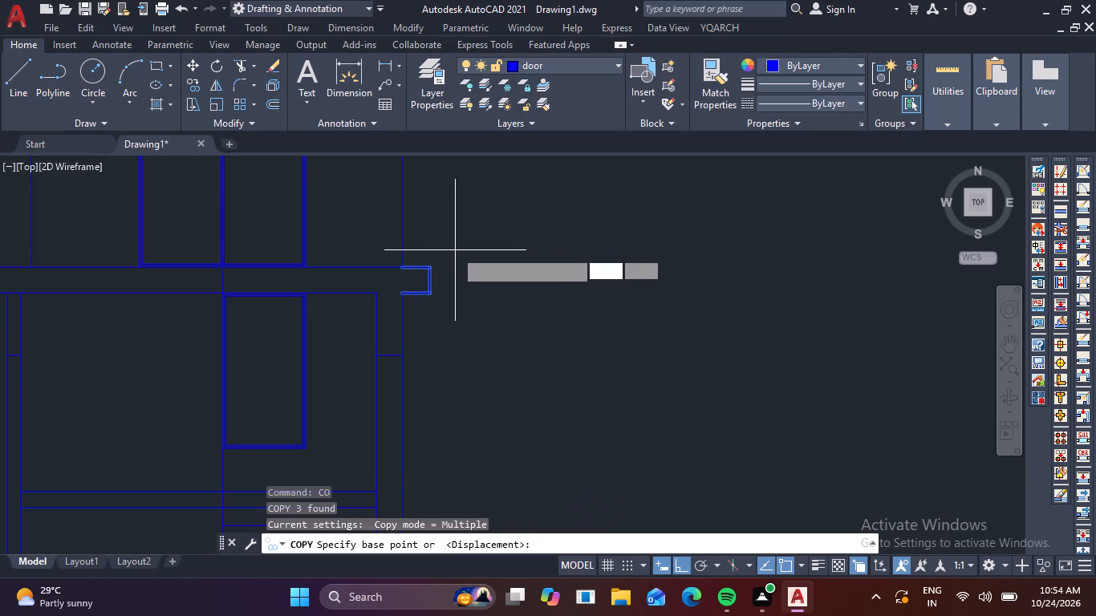
click(401, 269)
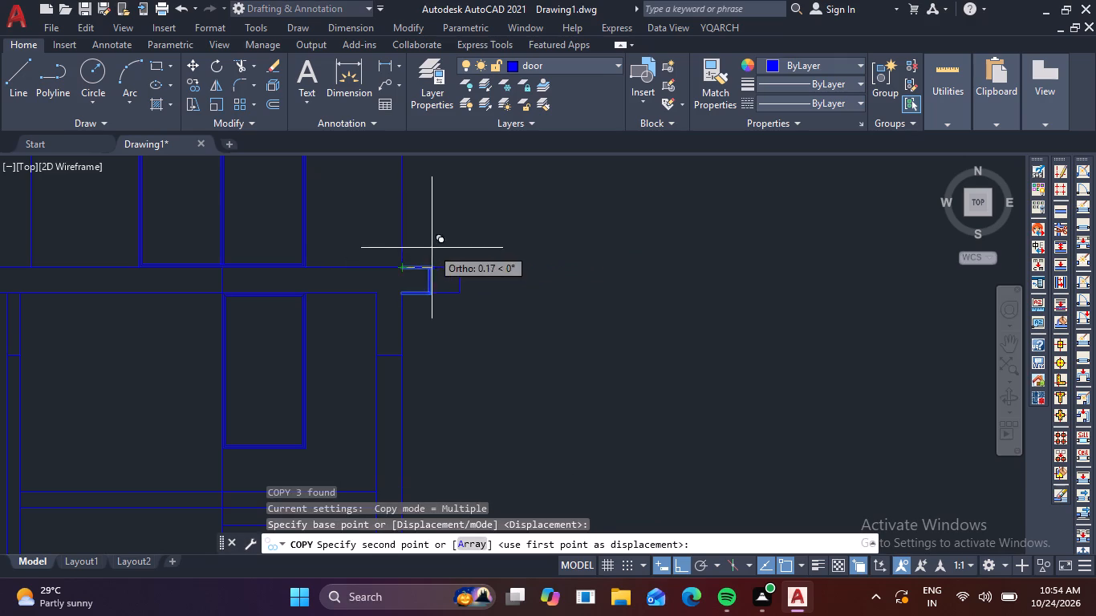
scroll(435, 246, down, 3)
middle_drag(449, 258, 448, 359)
scroll(414, 280, up, 4)
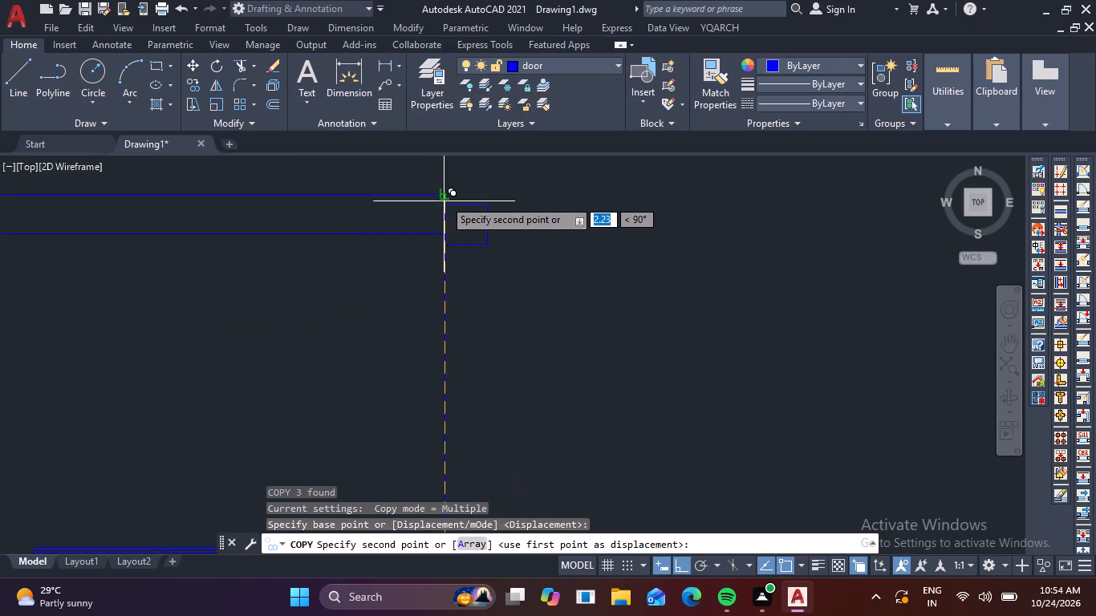
click(444, 196)
key(Escape)
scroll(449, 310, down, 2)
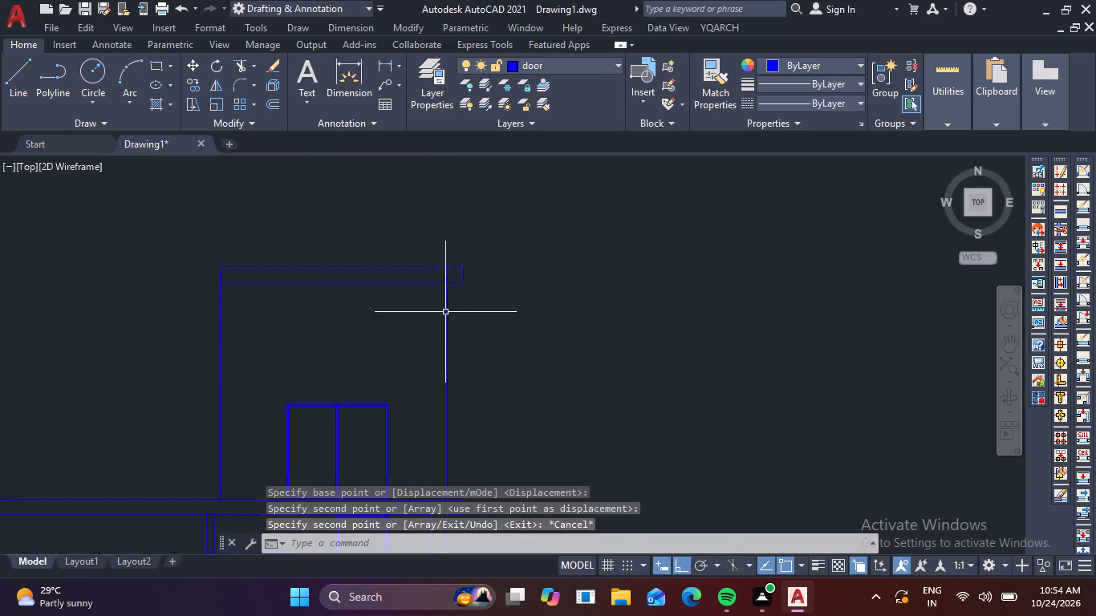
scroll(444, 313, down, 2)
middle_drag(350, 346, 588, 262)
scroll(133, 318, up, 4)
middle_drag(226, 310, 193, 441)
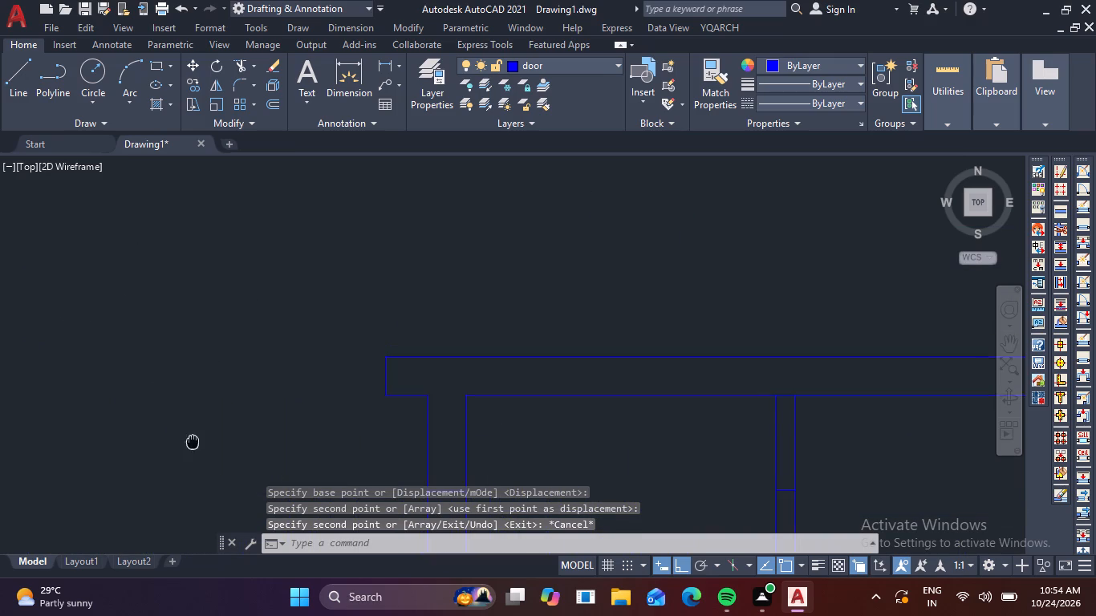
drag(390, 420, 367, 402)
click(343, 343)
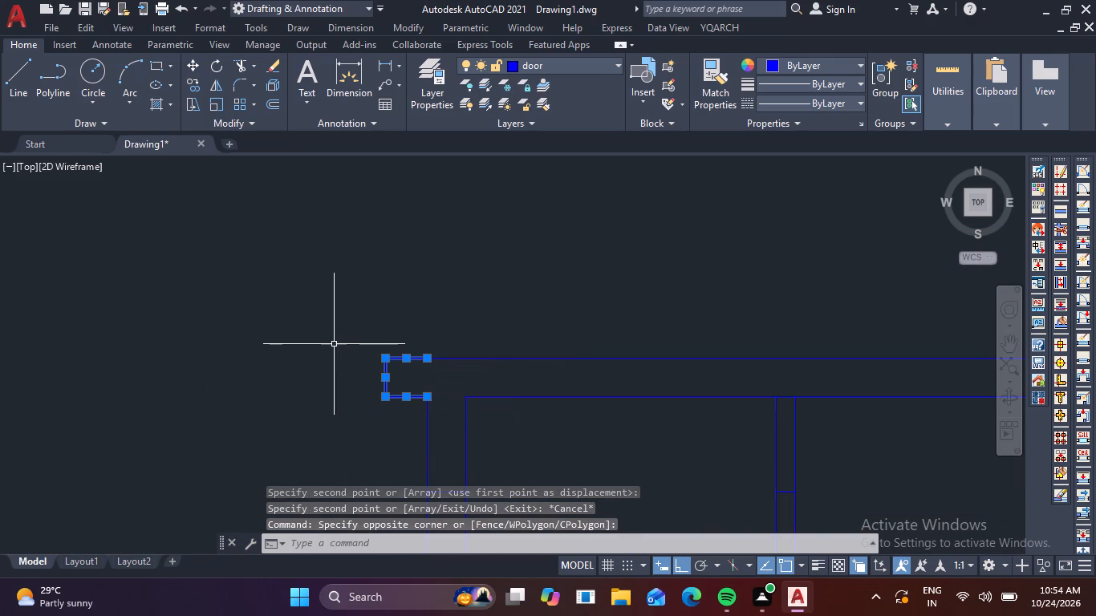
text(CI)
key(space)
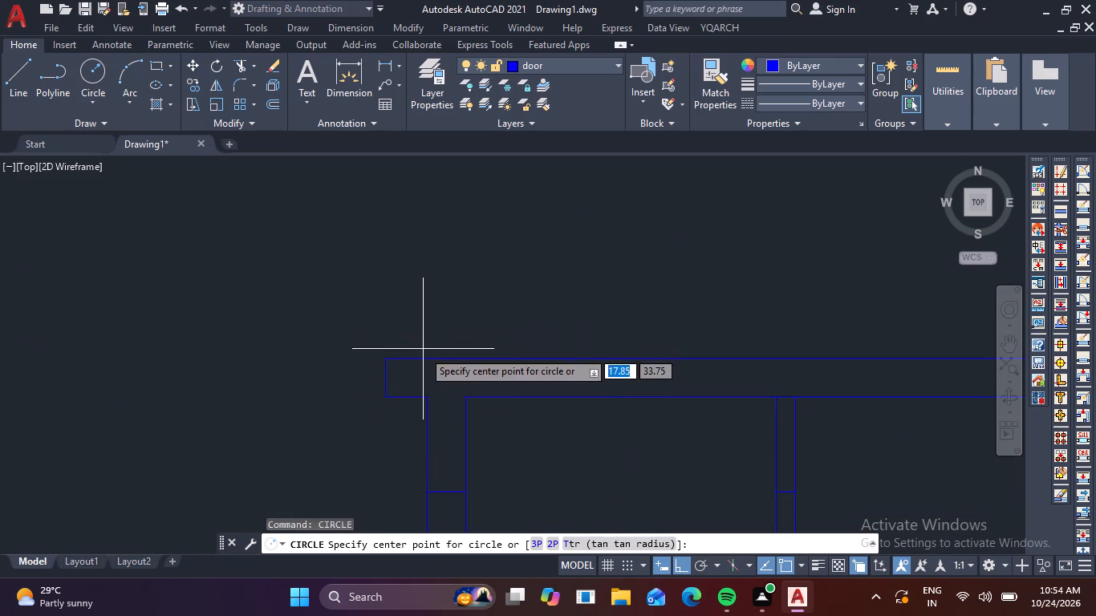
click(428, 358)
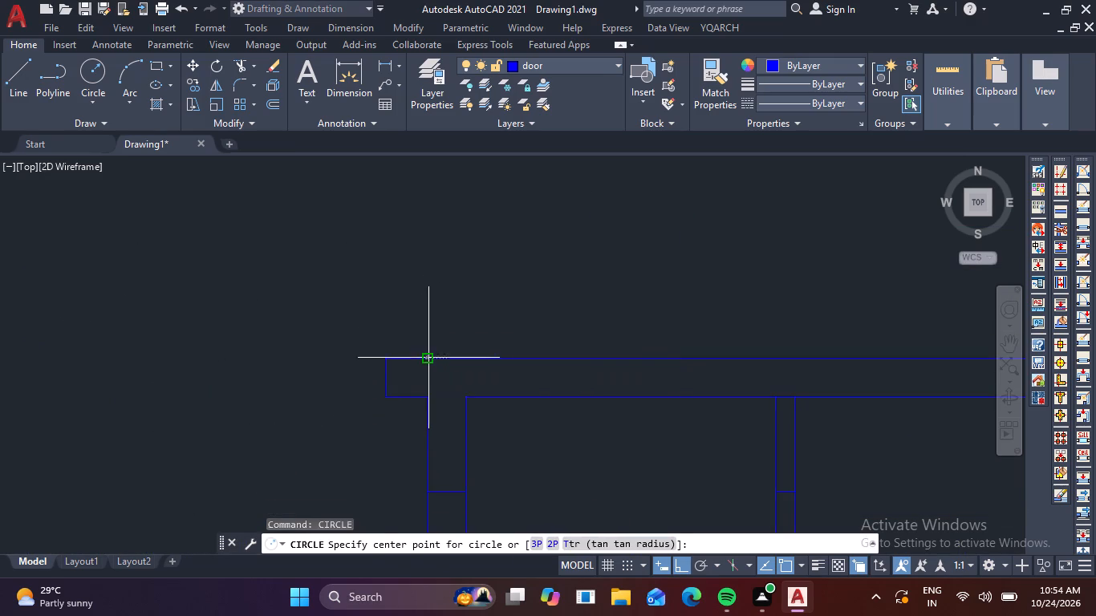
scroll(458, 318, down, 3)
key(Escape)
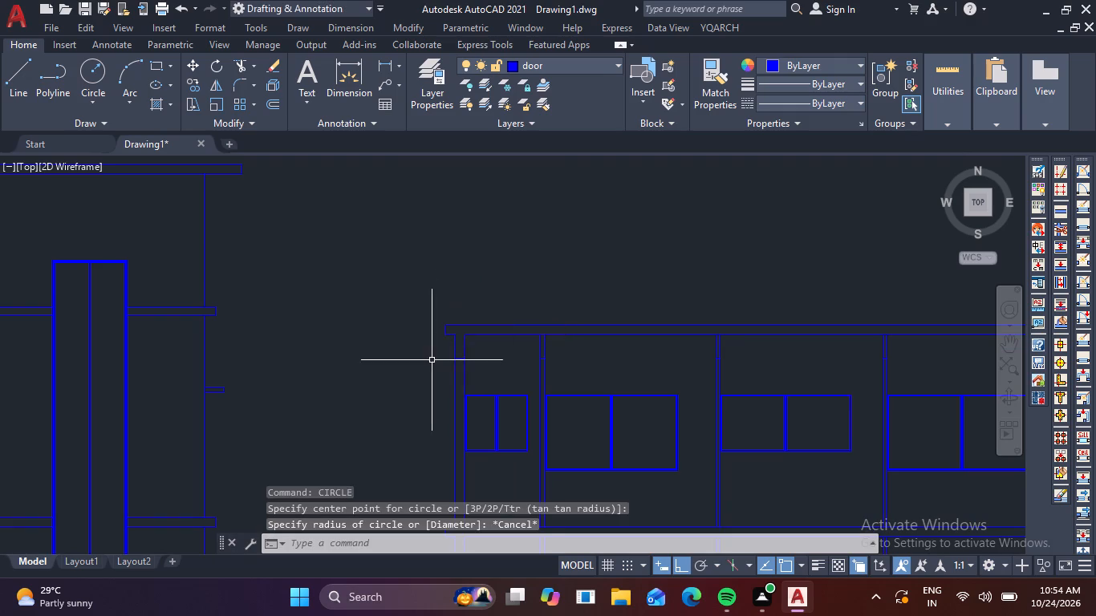
Copy the three overhang lines at the main roof slab's far end up to the stair room's inner top corner.
scroll(432, 360, up, 2)
middle_drag(442, 326, 434, 389)
scroll(449, 377, up, 3)
drag(459, 362, 456, 354)
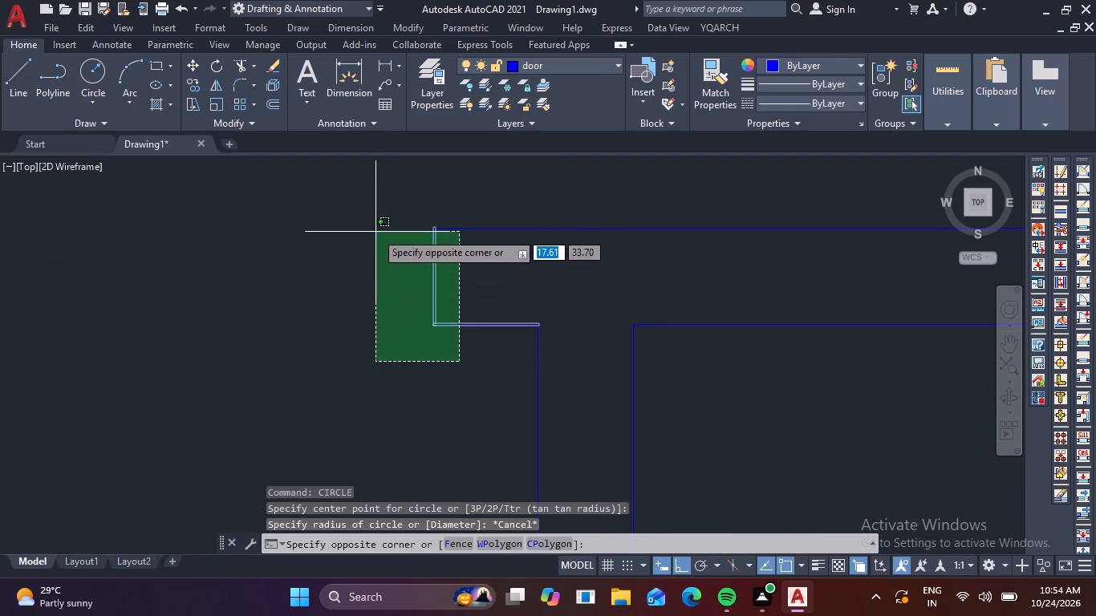
click(375, 218)
text(CO)
key(space)
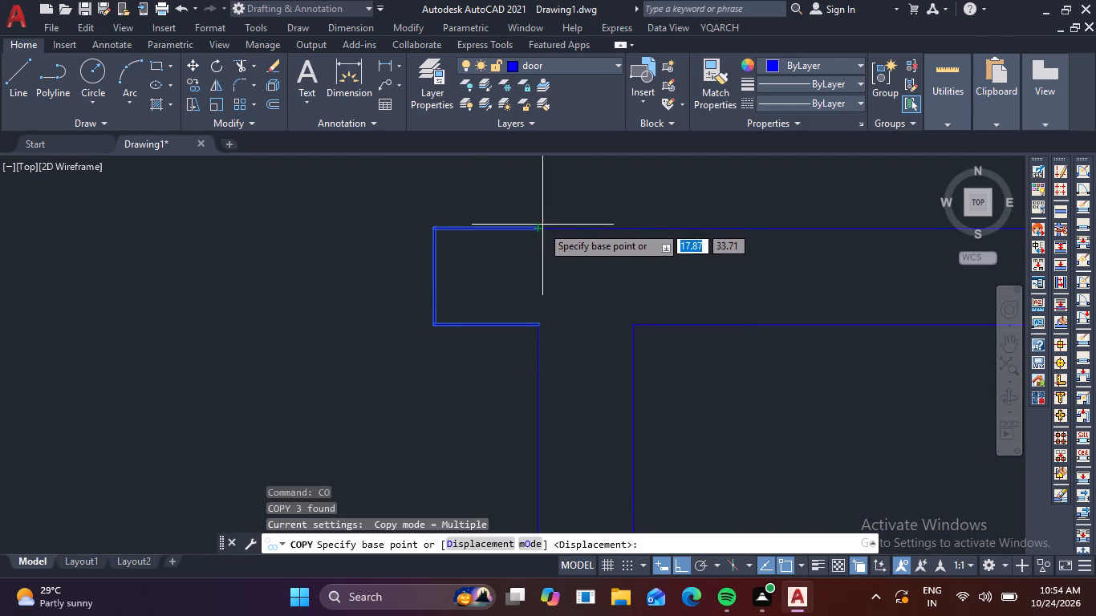
click(541, 227)
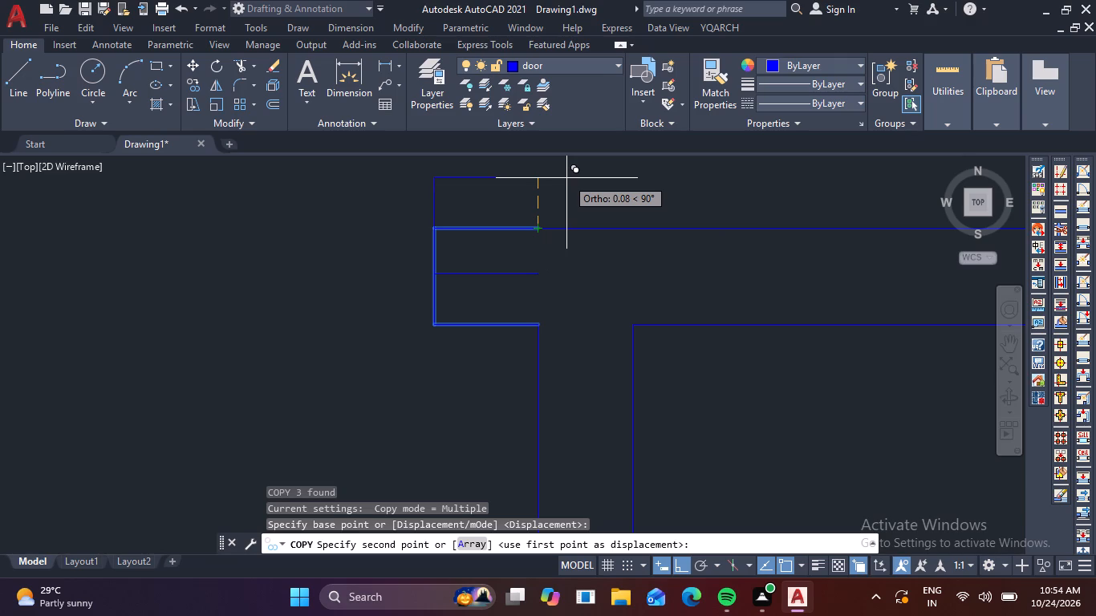
key(F8)
scroll(566, 178, down, 4)
middle_drag(562, 190, 203, 459)
scroll(566, 338, down, 1)
middle_drag(566, 338, 39, 415)
scroll(758, 278, up, 4)
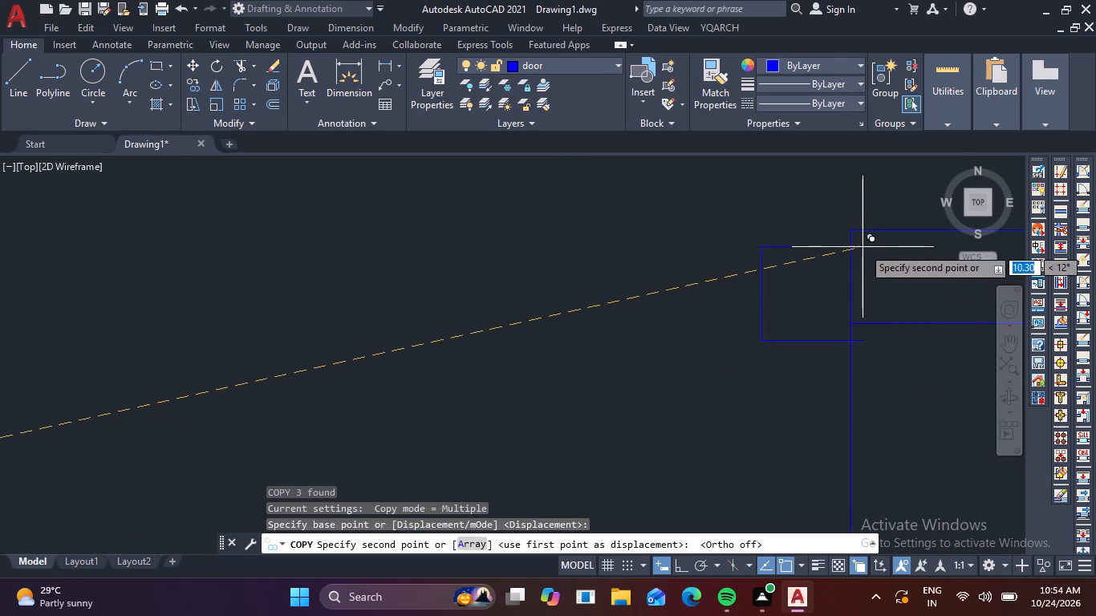
click(848, 230)
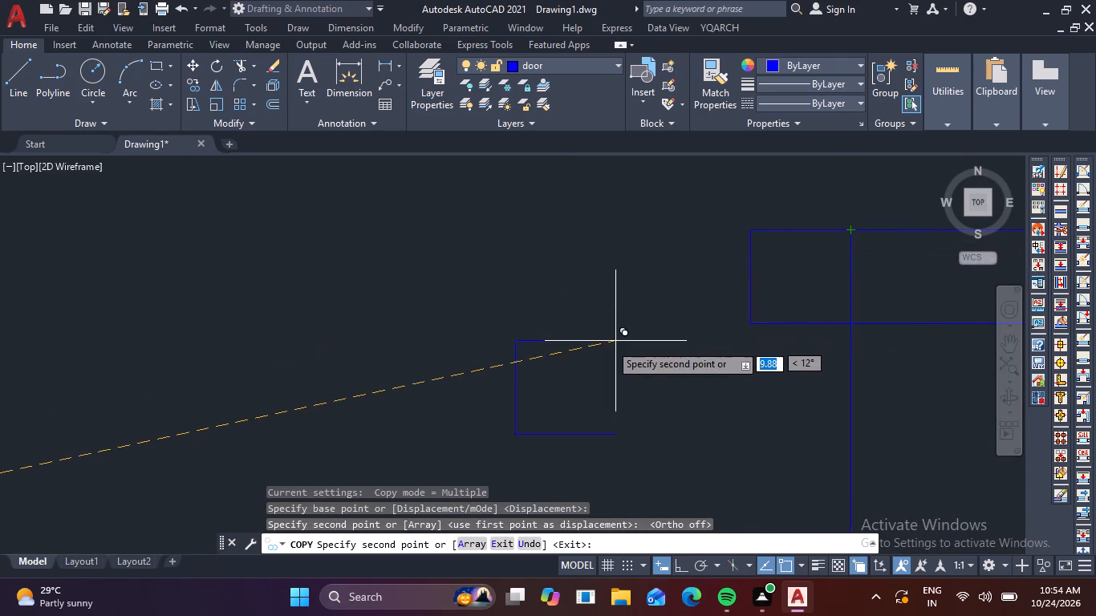
key(Escape)
Trim both stair room wall lines where they cross the stair room's roof slab.
scroll(574, 343, down, 2)
middle_drag(560, 345, 225, 332)
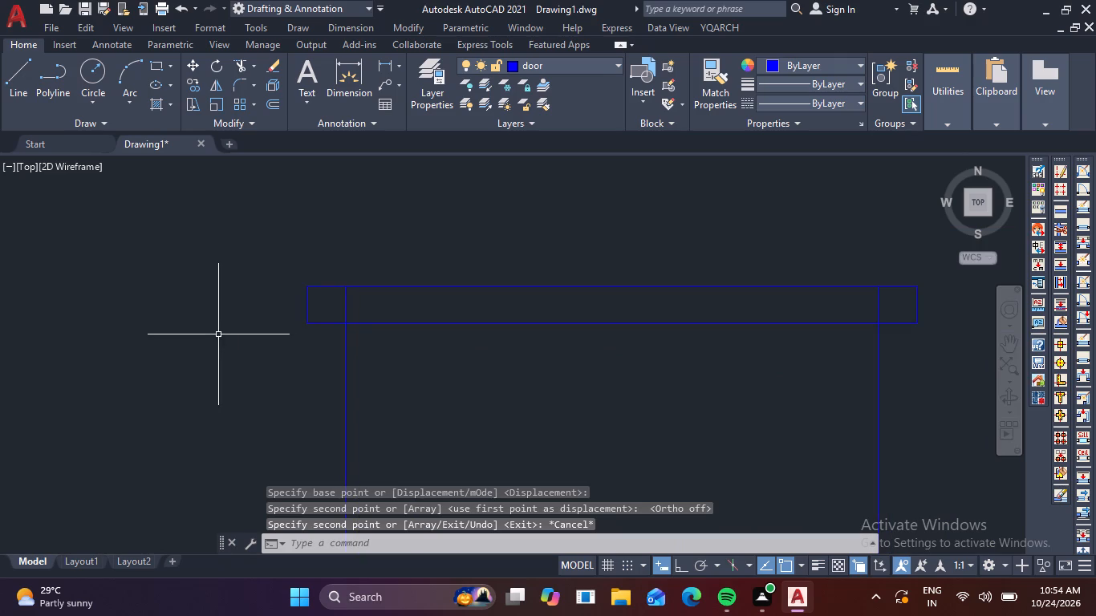
key(t)
key(r)
key(space)
click(338, 313)
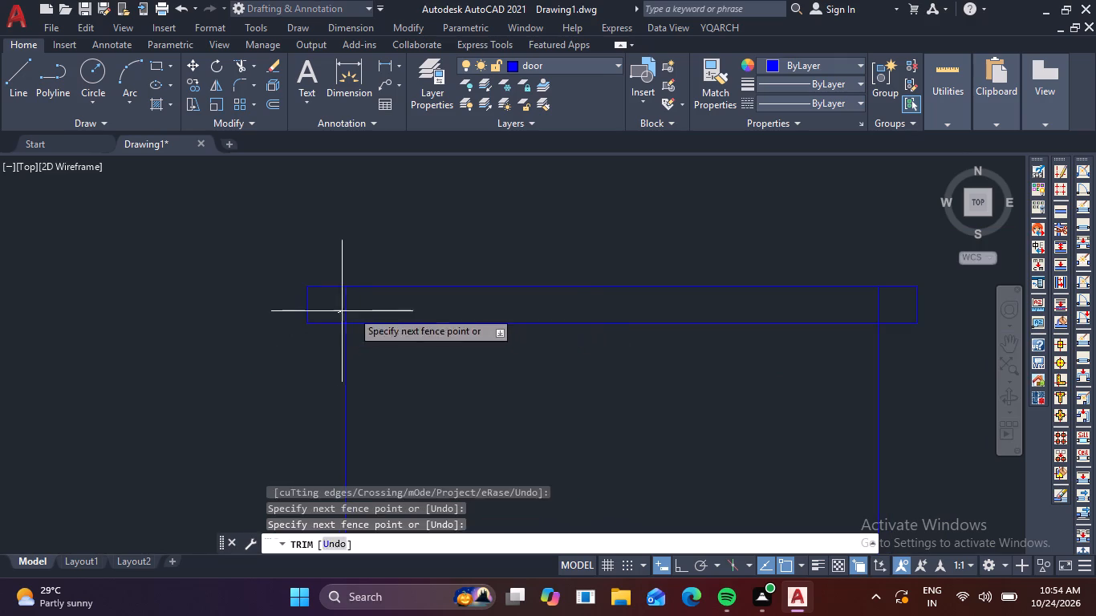
click(368, 309)
click(895, 308)
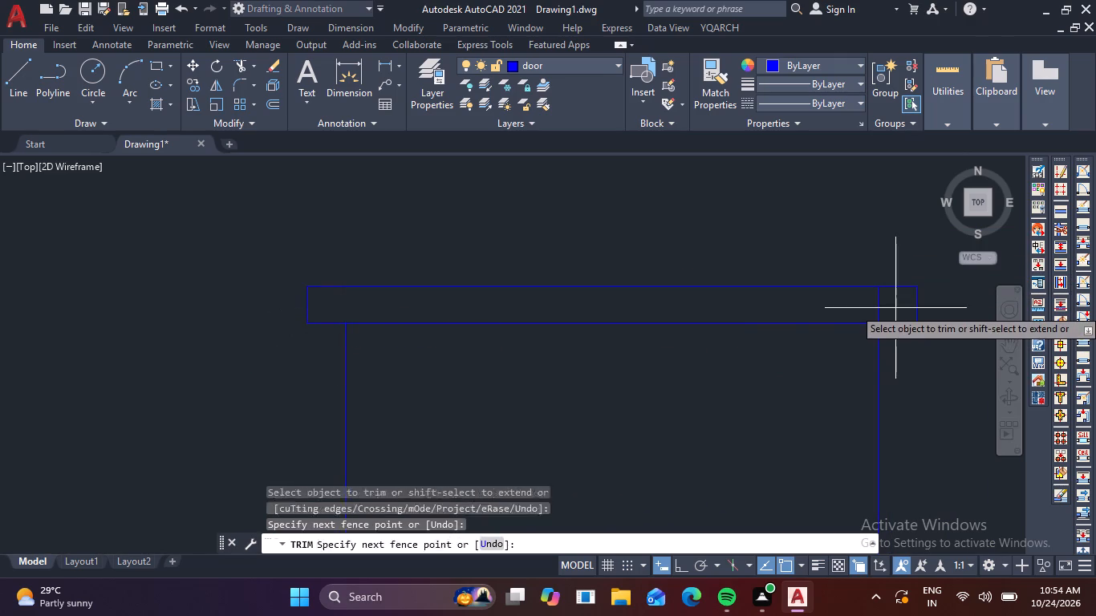
click(855, 312)
key(Escape)
Offset the main roof slab's top line 1 upward to form the parapet's top line.
scroll(734, 348, down, 1)
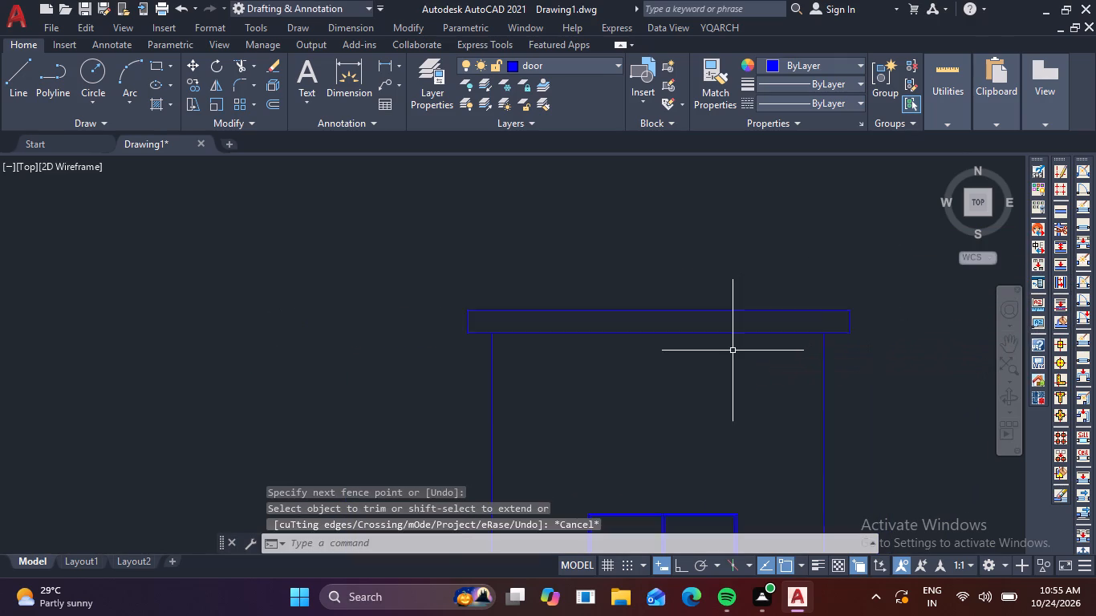
scroll(733, 351, down, 2)
middle_drag(729, 380, 684, 303)
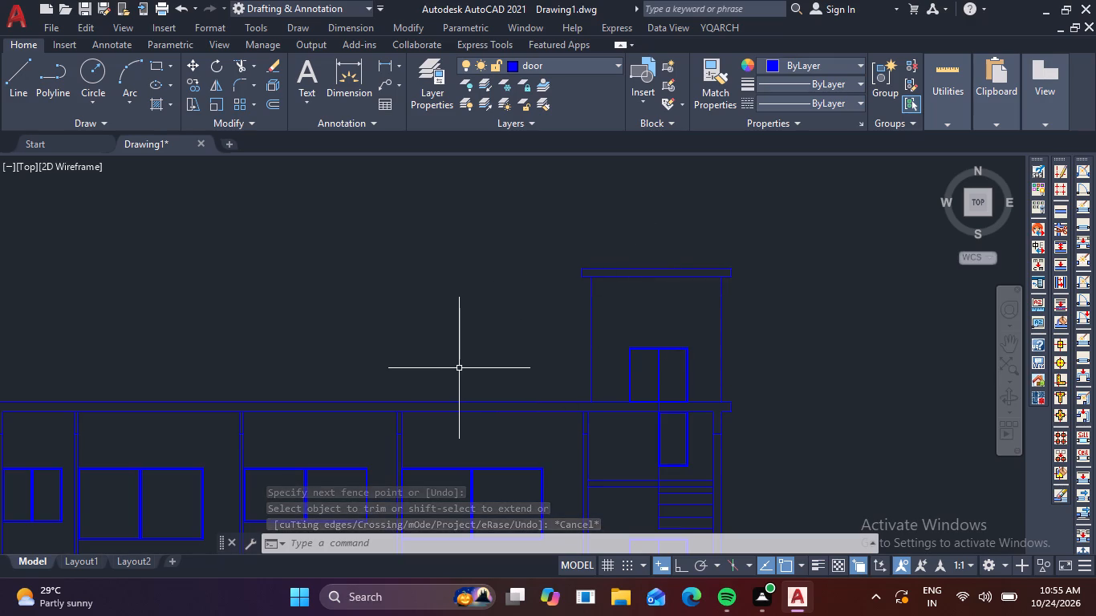
scroll(477, 335, down, 1)
middle_drag(477, 335, 599, 327)
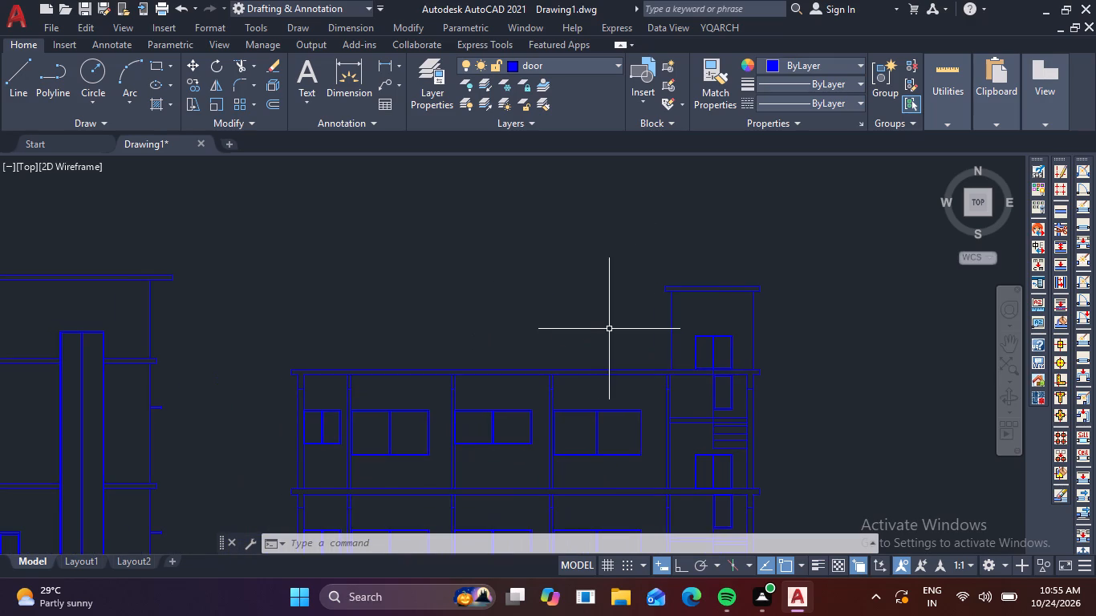
key(o)
key(Return)
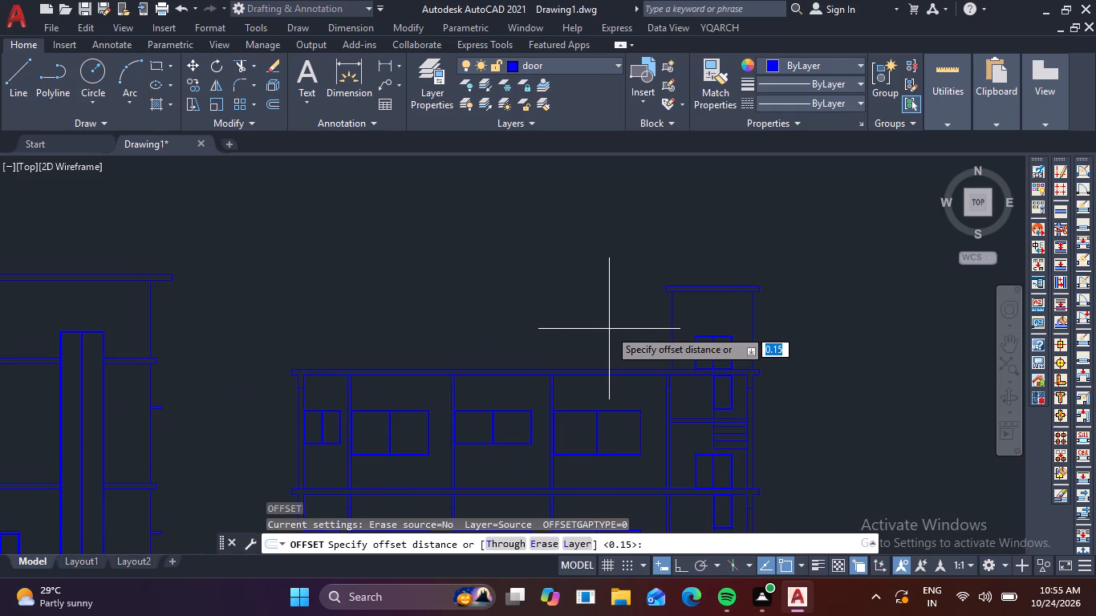
key(1)
key(Return)
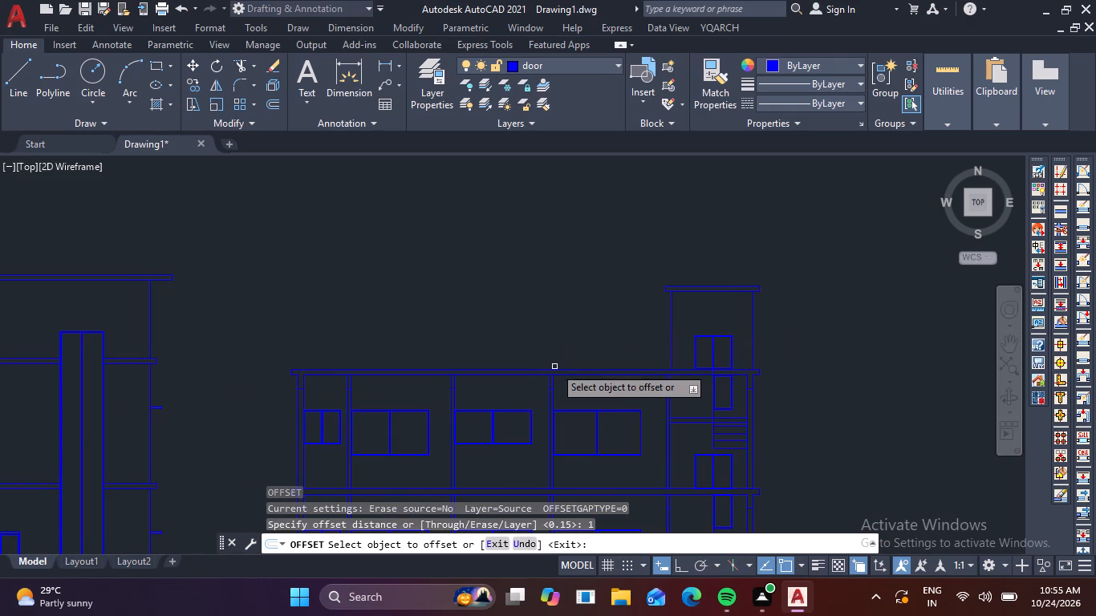
click(550, 368)
click(550, 352)
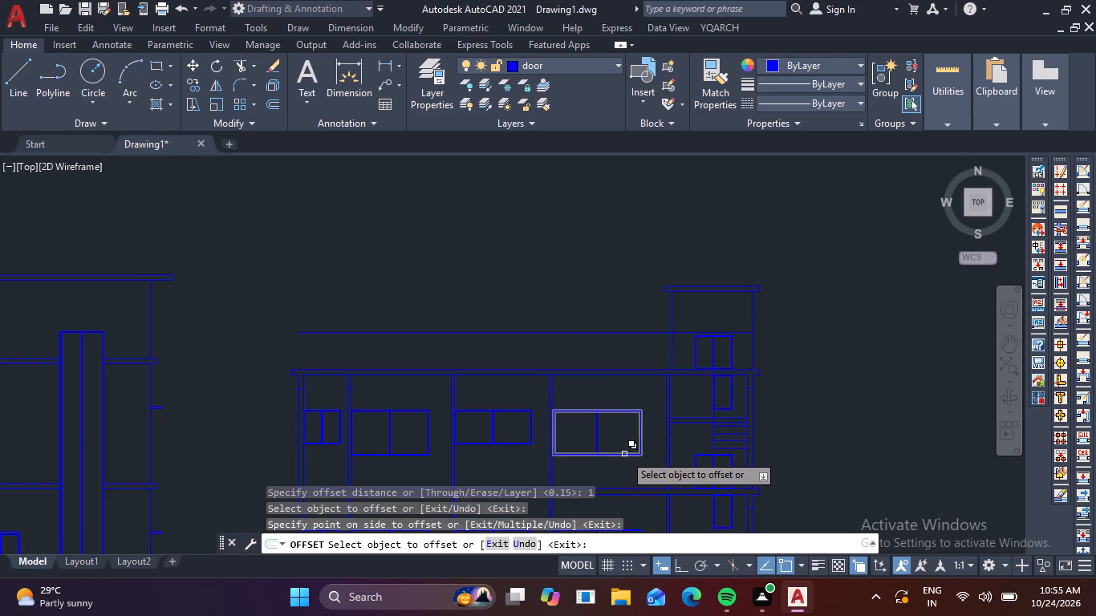
key(Escape)
Trim the part of the parapet top line that runs inside the stair room.
text(TR)
key(space)
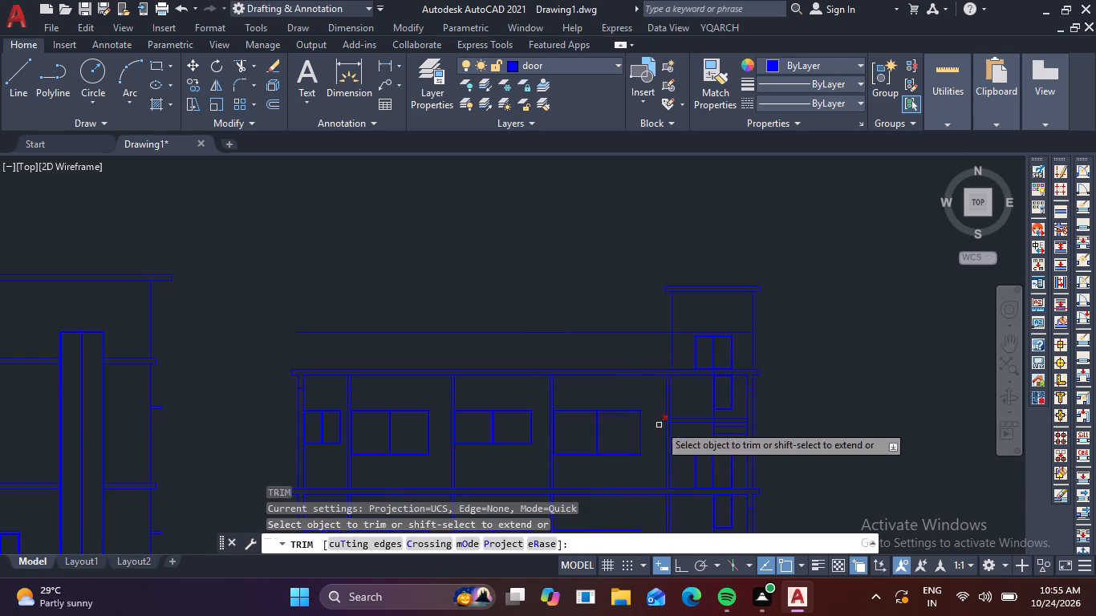
scroll(708, 342, up, 2)
click(643, 318)
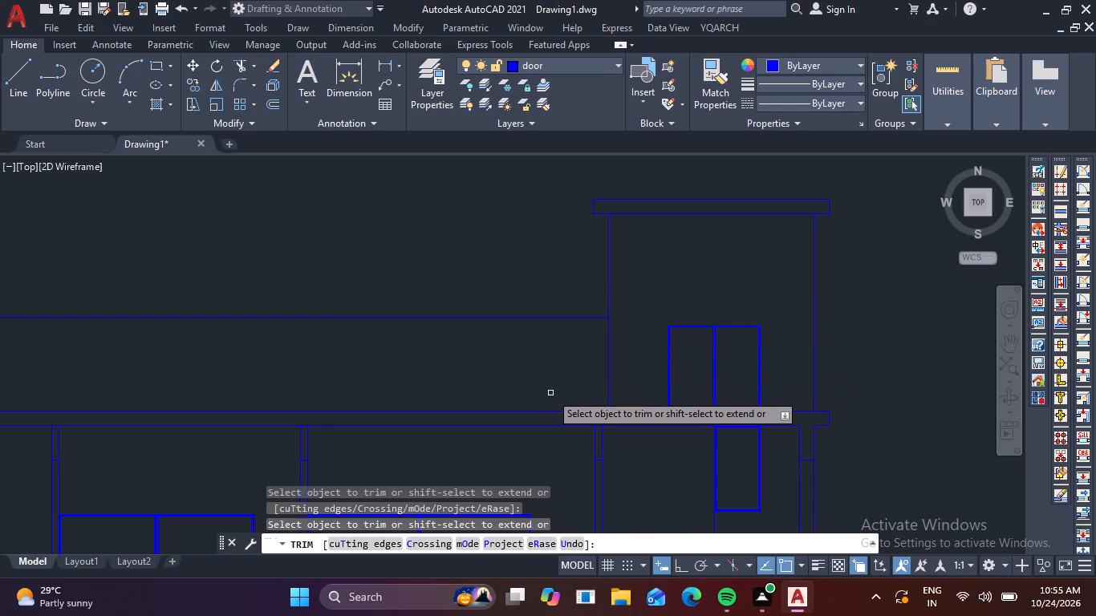
key(Escape)
key(Escape)
Extend both face lines of the end wall opposite the stair room up to the parapet's top line.
scroll(504, 405, down, 2)
middle_drag(387, 407, 562, 391)
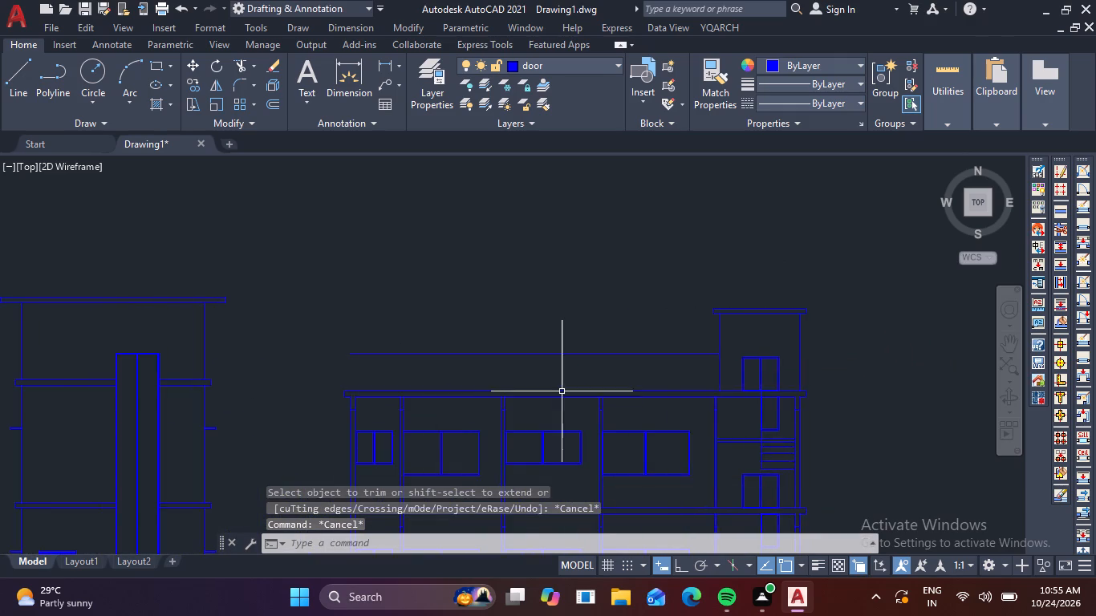
scroll(335, 405, up, 3)
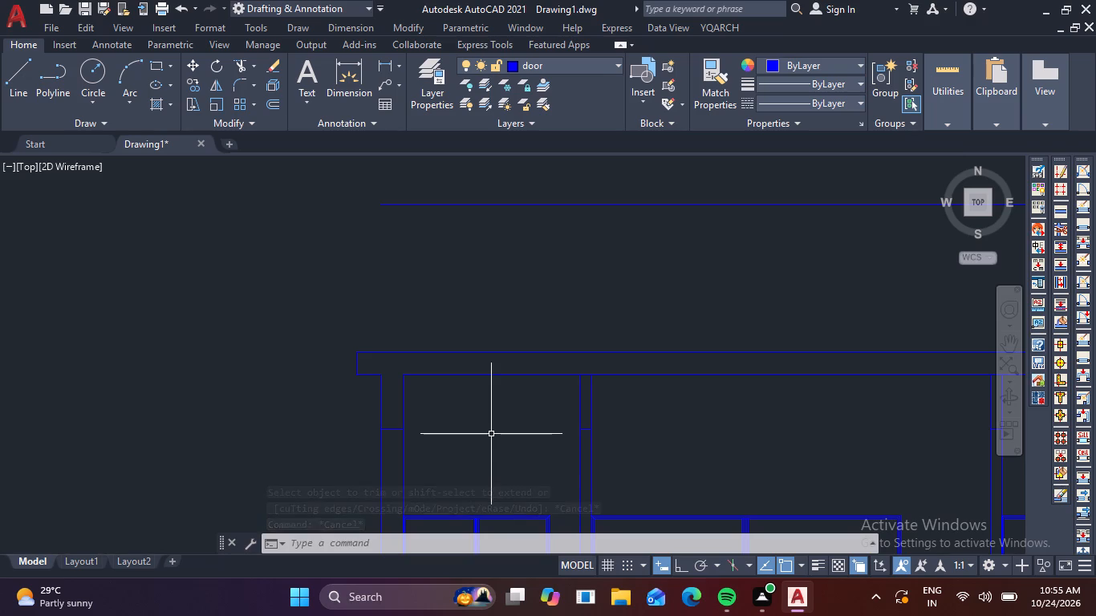
text(EX)
key(space)
drag(425, 406, 396, 403)
click(349, 403)
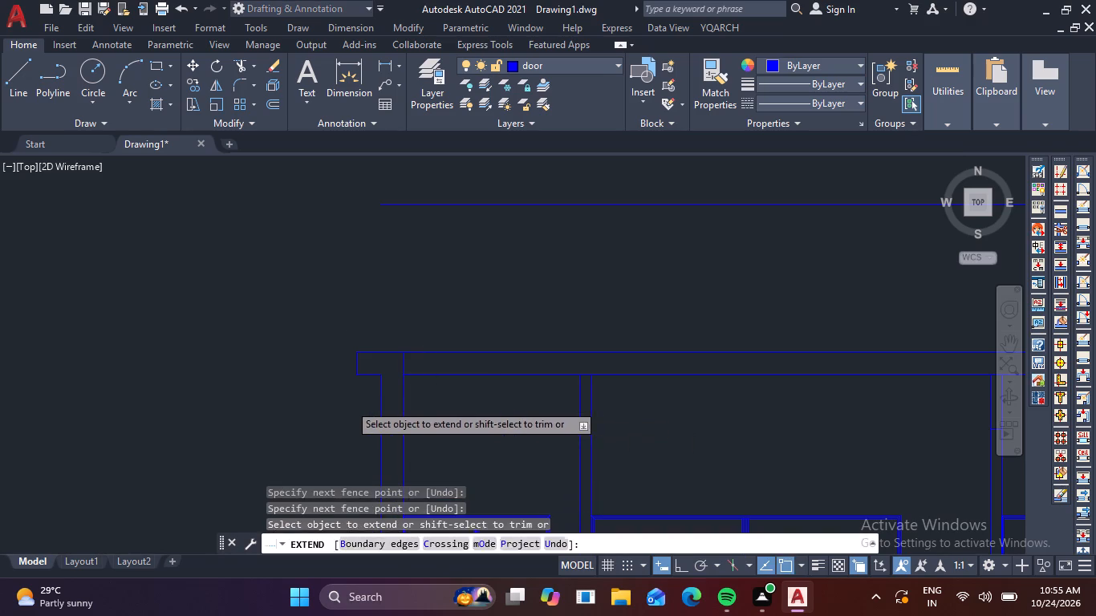
click(388, 391)
click(424, 389)
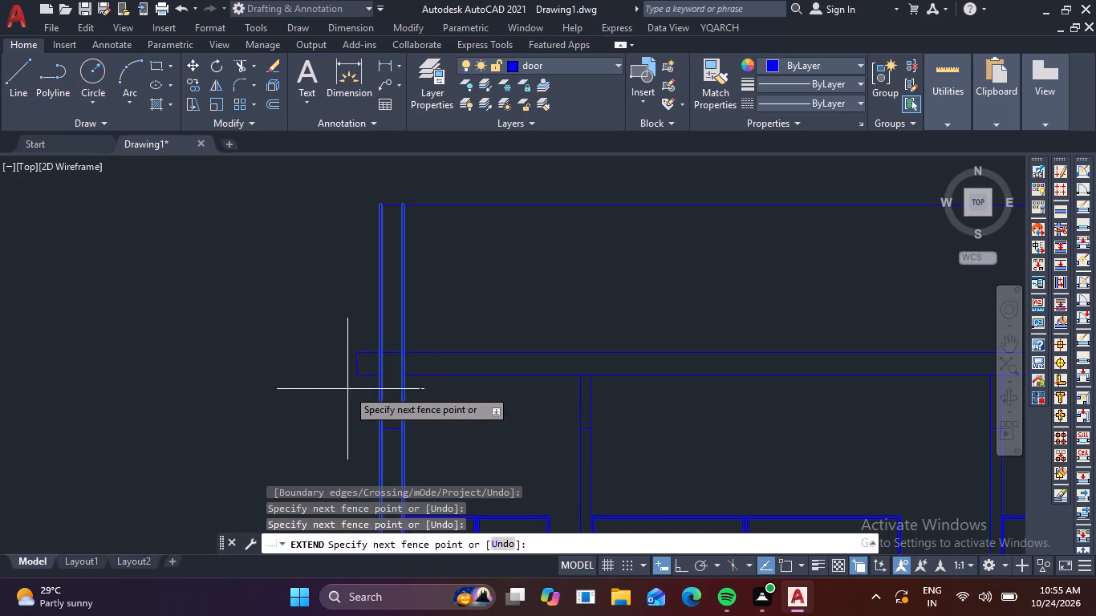
click(347, 389)
key(Escape)
key(Escape)
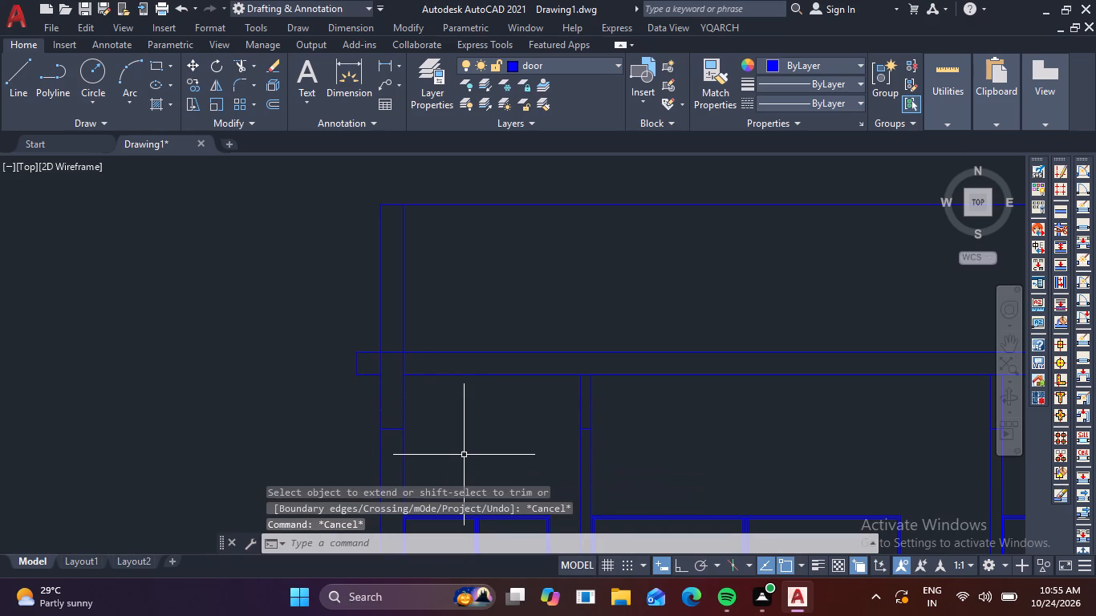
Trim the extended end wall lines where they cross the main roof slab.
text(TR)
key(space)
scroll(384, 379, up, 2)
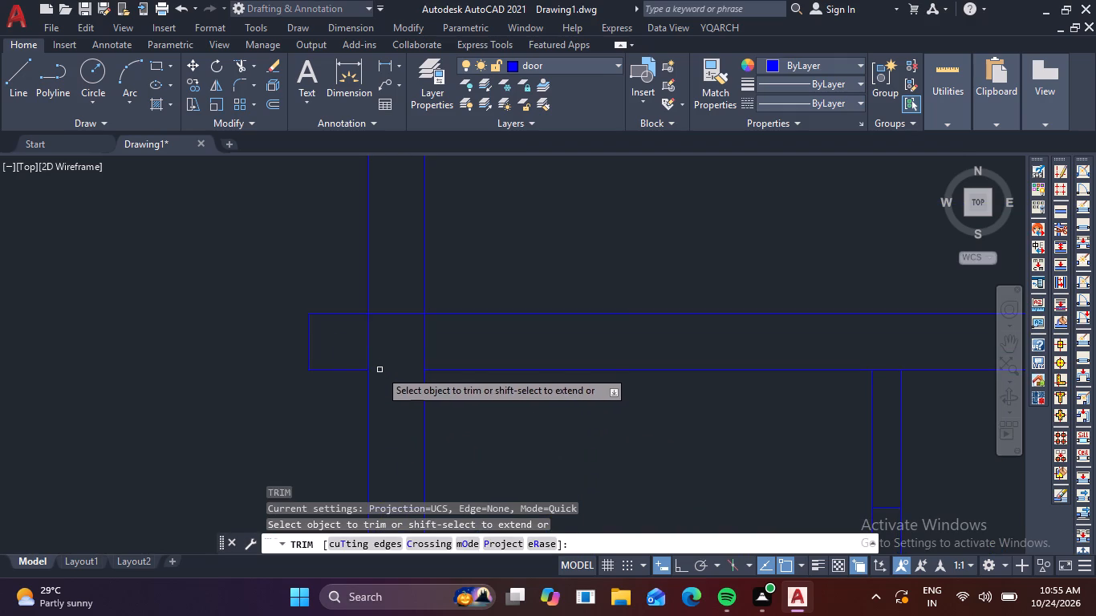
click(348, 345)
click(451, 344)
scroll(451, 344, down, 3)
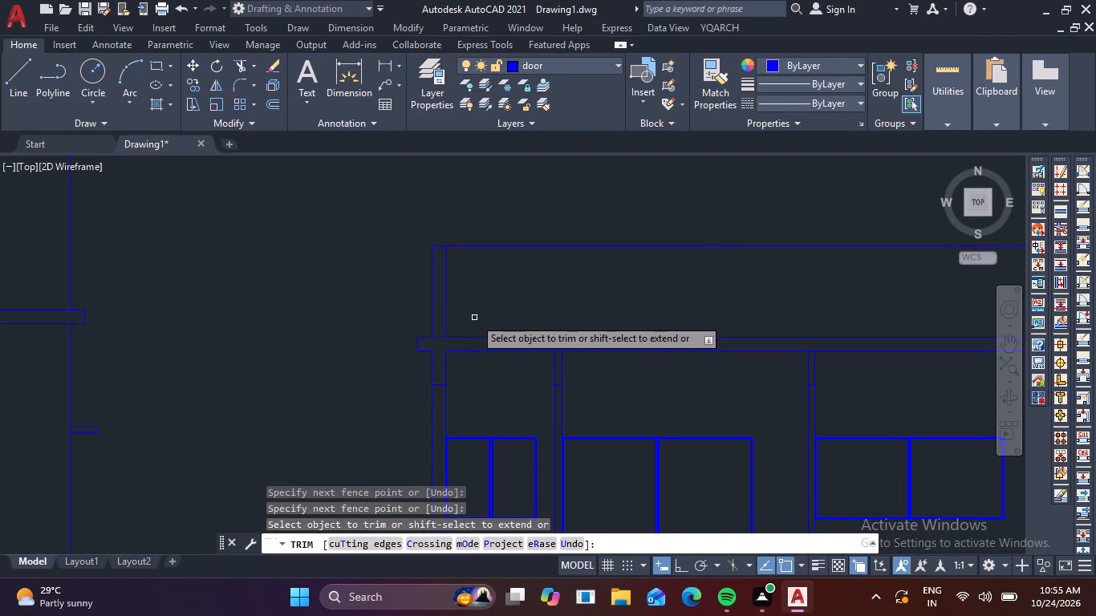
key(Escape)
key(Escape)
key(Escape)
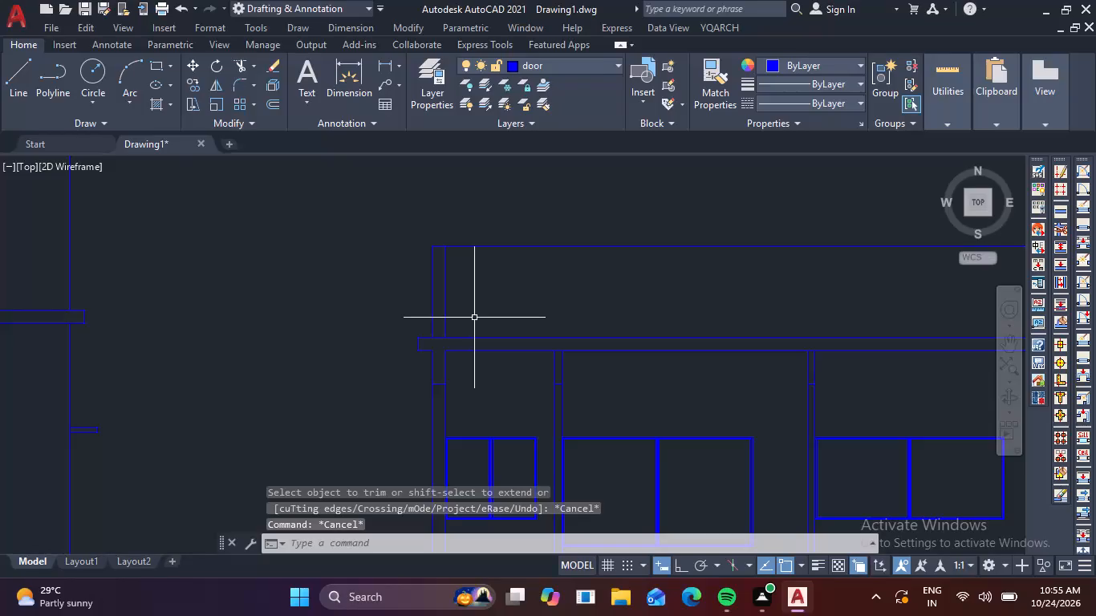
Draw a vertical line from the roof slab's top to the parapet line, in line with the wall face beside the window nearest the stairs.
scroll(474, 318, down, 1)
middle_drag(533, 319, 515, 328)
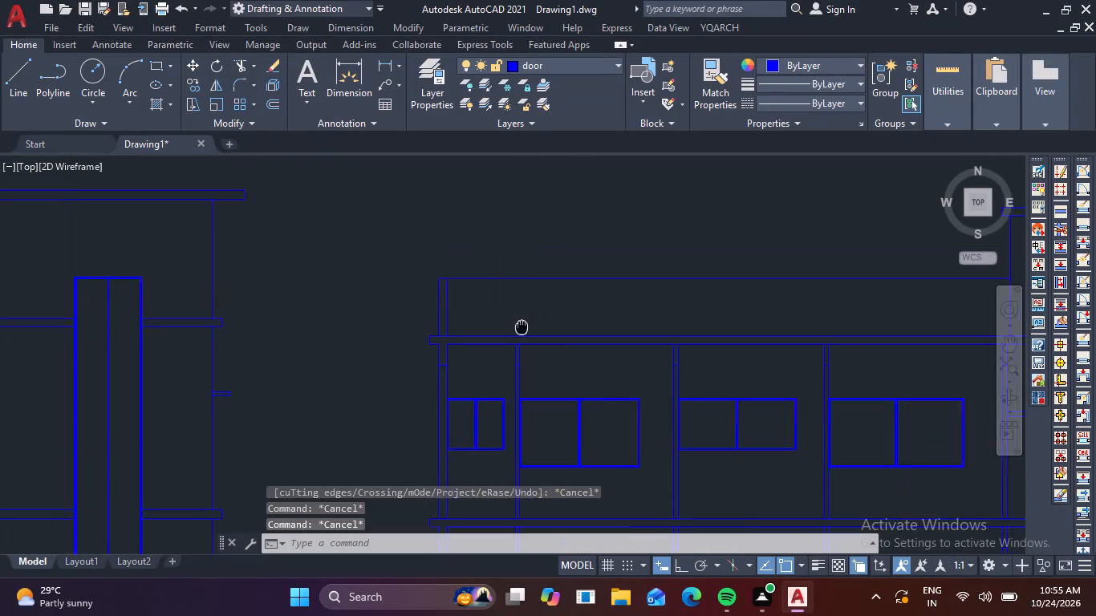
middle_drag(515, 328, 207, 372)
key(l)
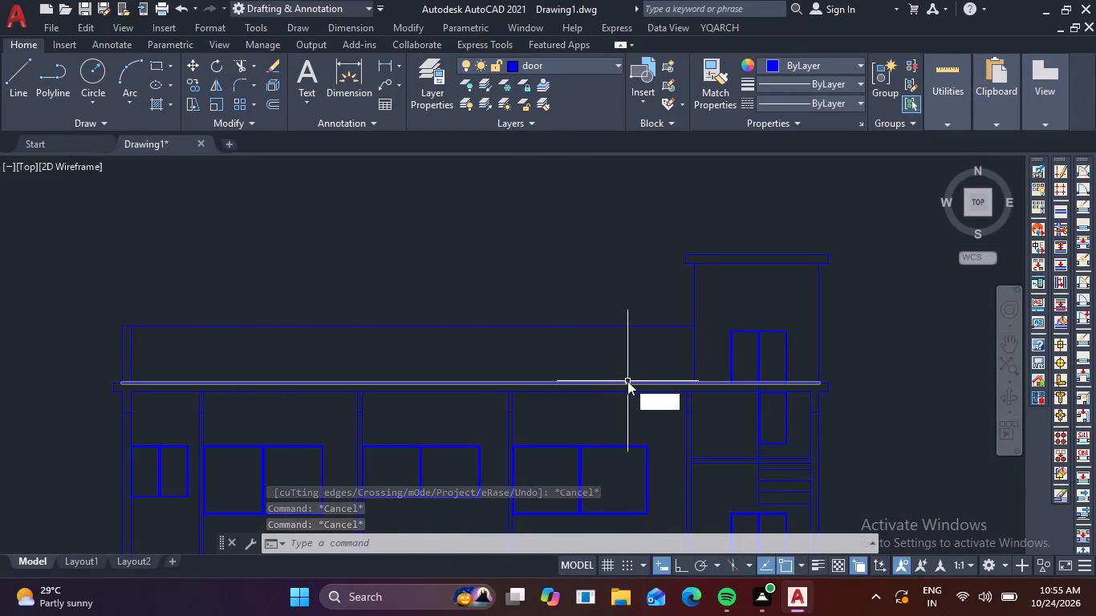
key(space)
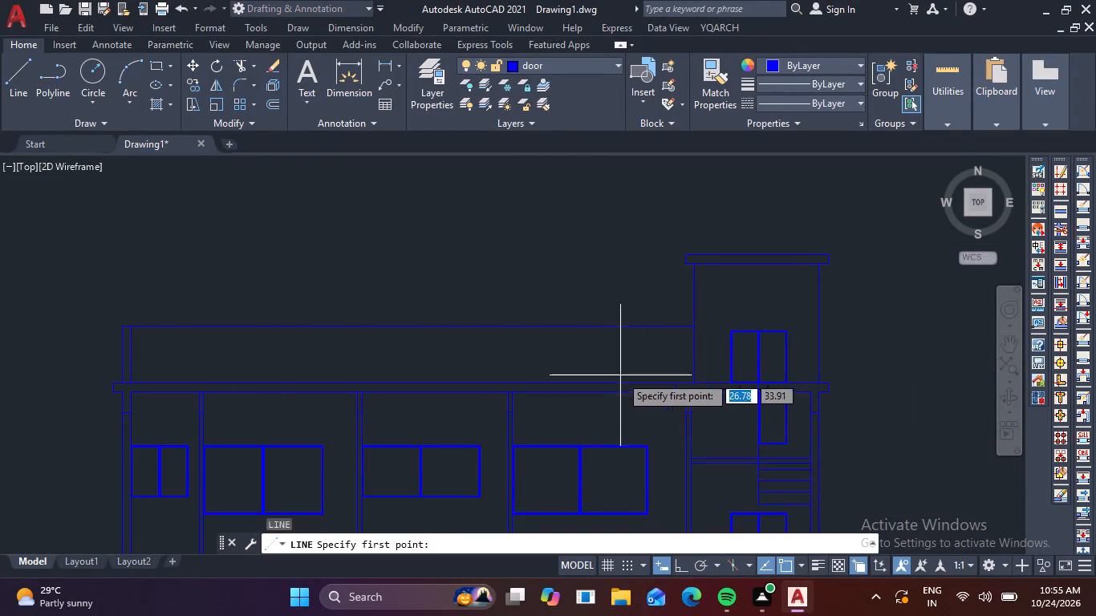
scroll(507, 395, up, 2)
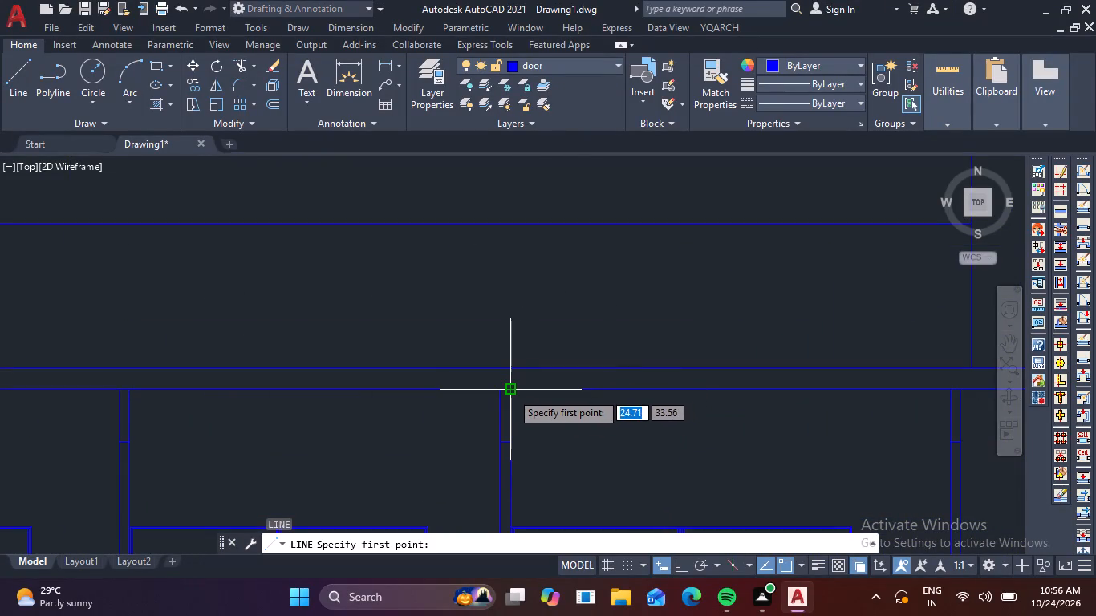
click(513, 368)
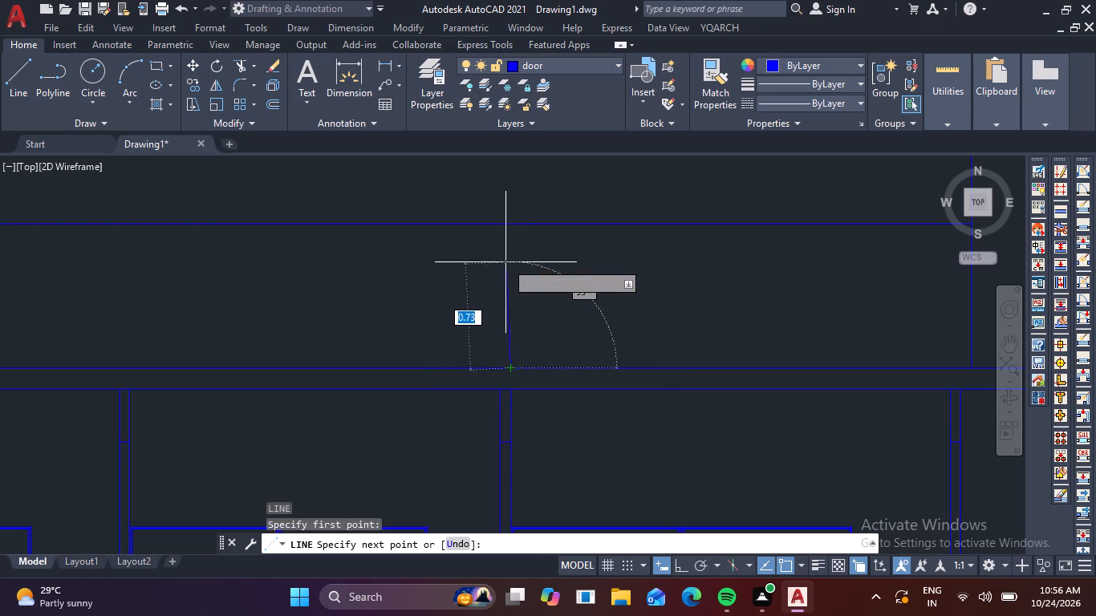
click(509, 225)
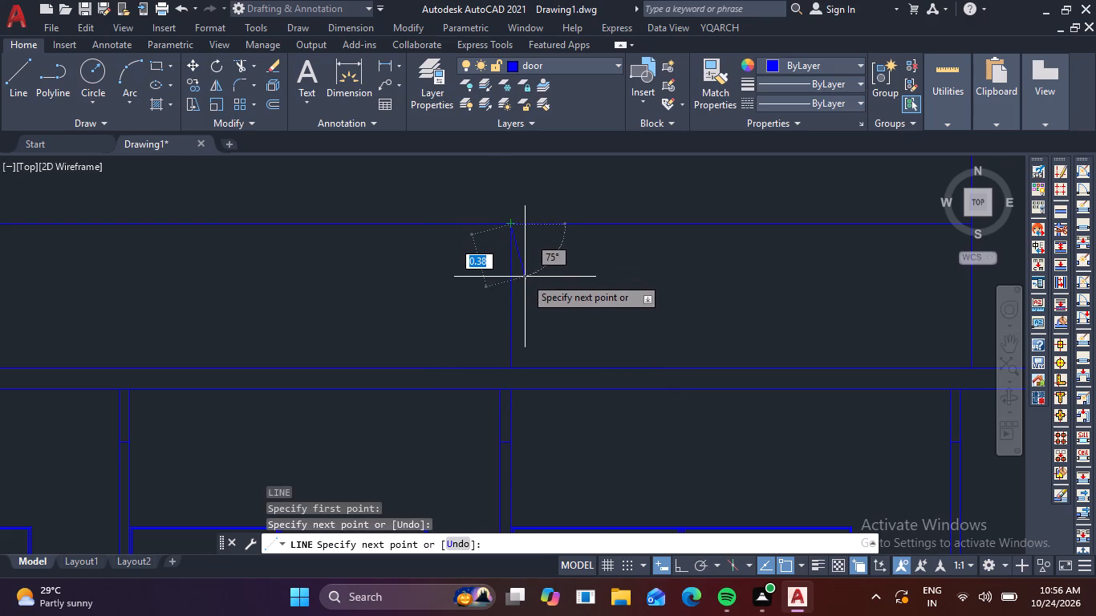
key(space)
Trim the roof slab's underside line between the two faces of the first interior wall from the end opposite the stairs.
scroll(477, 338, down, 1)
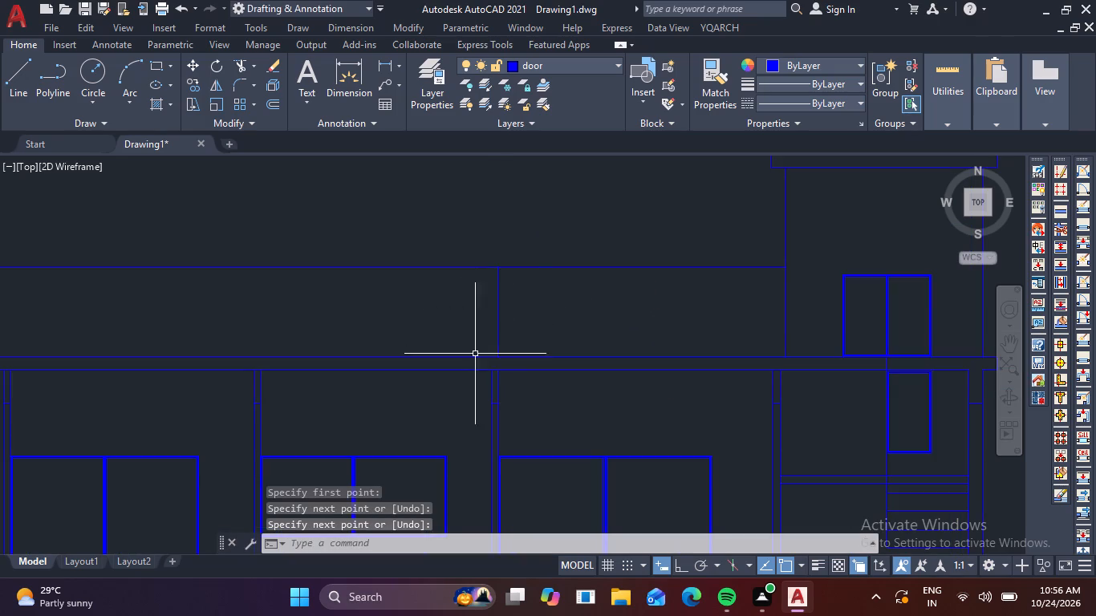
middle_drag(374, 403, 641, 430)
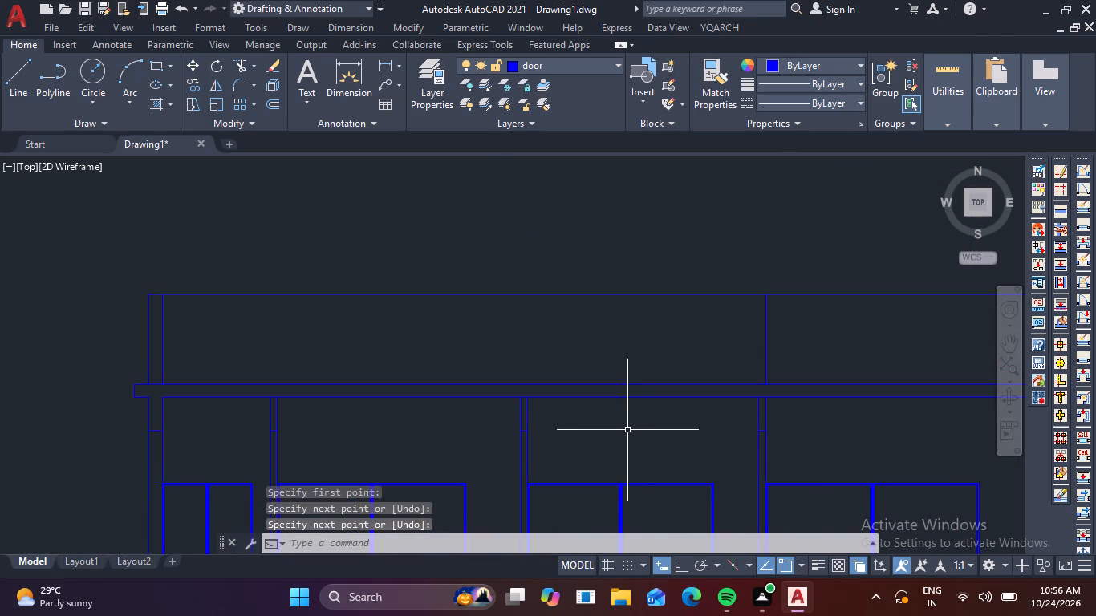
text(TR)
key(space)
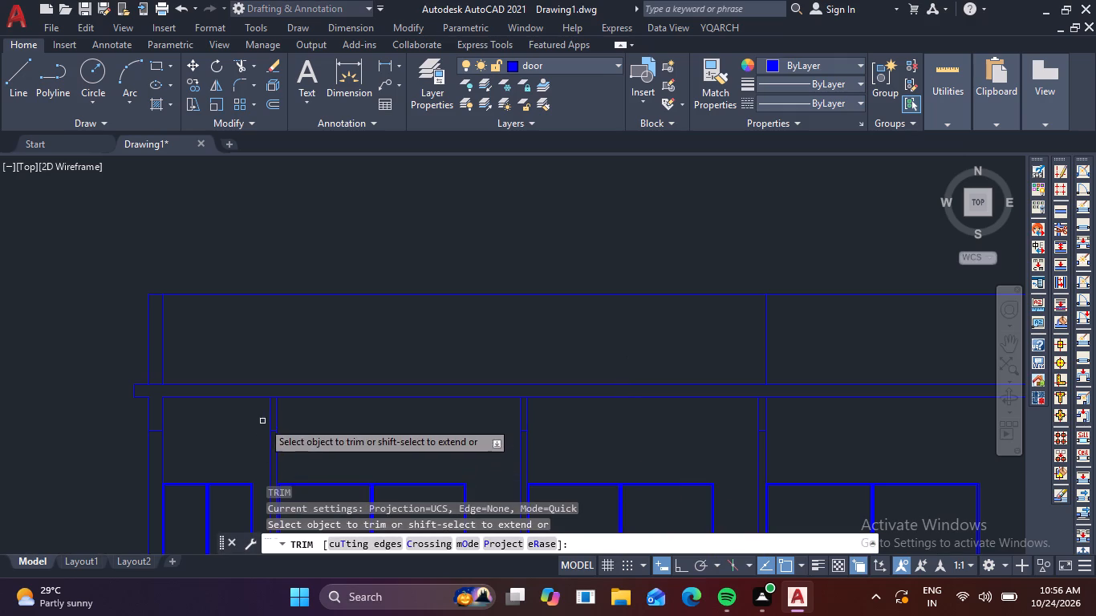
scroll(264, 415, up, 4)
click(318, 302)
click(302, 336)
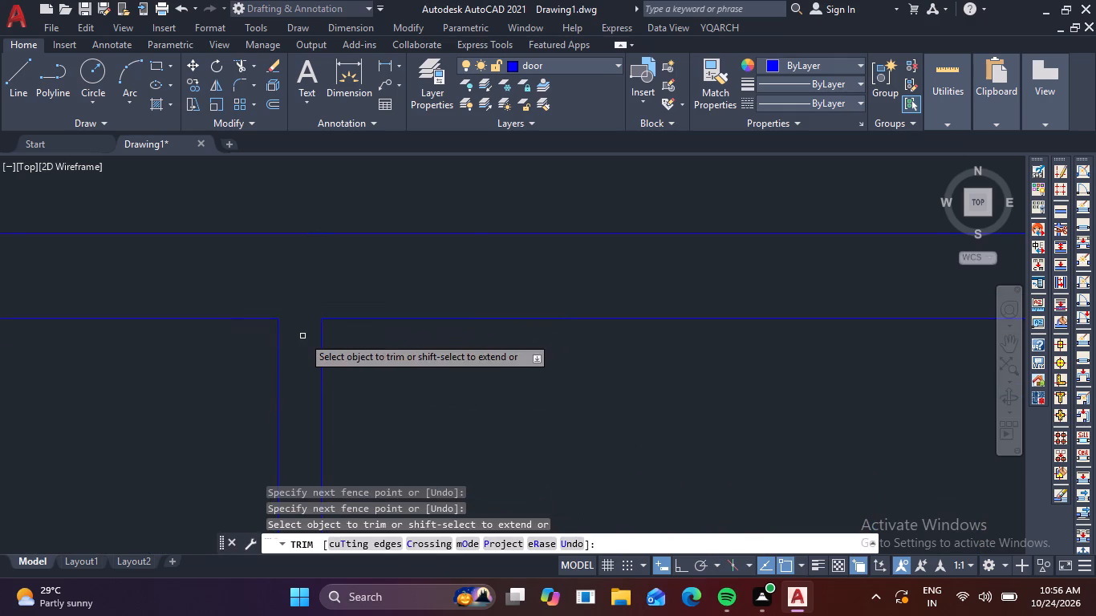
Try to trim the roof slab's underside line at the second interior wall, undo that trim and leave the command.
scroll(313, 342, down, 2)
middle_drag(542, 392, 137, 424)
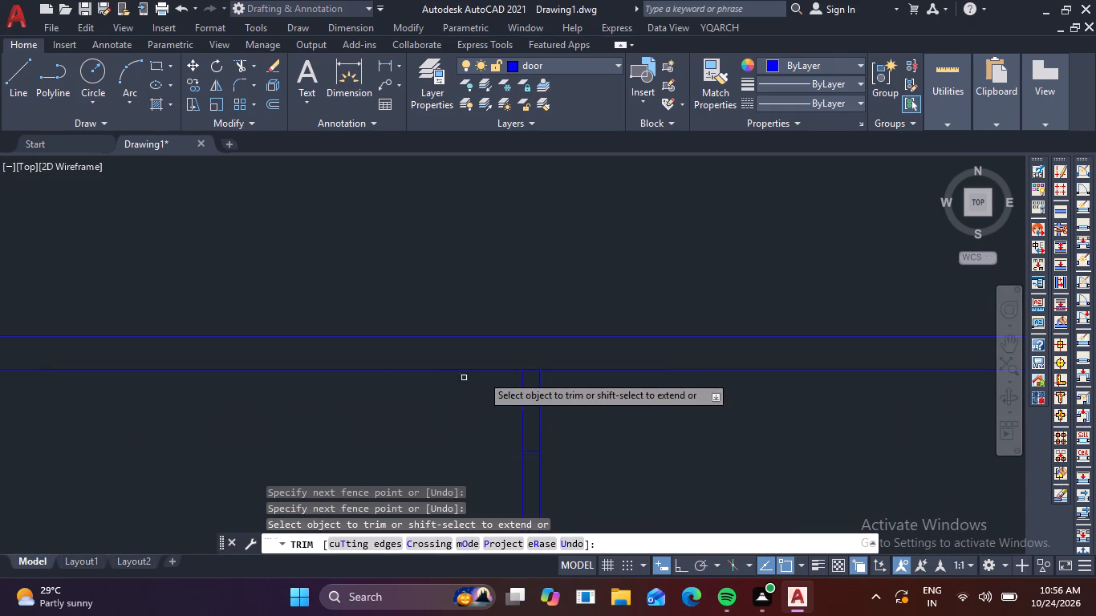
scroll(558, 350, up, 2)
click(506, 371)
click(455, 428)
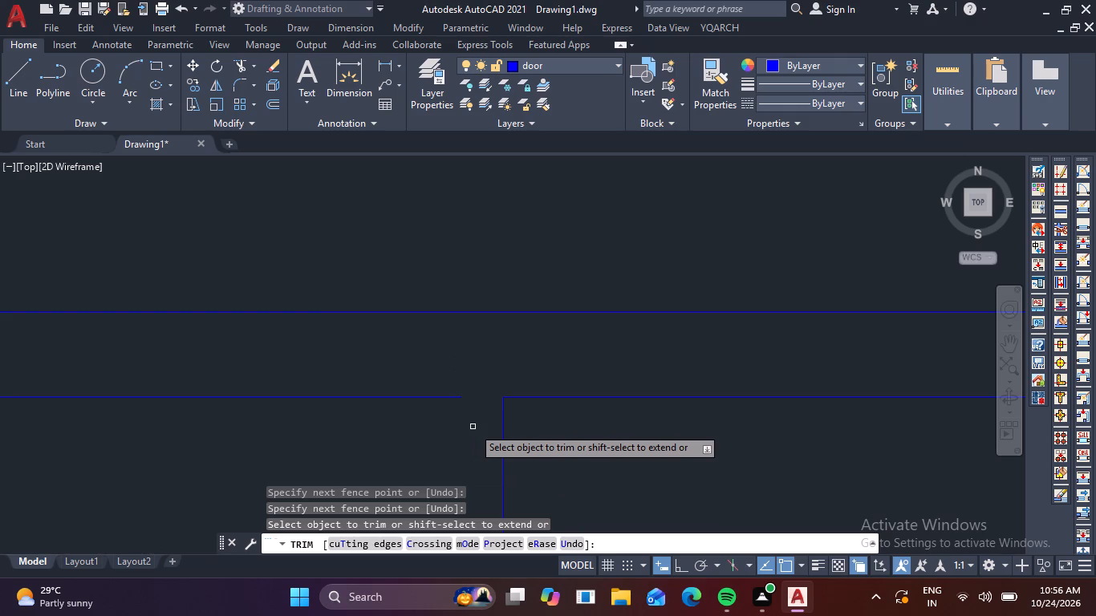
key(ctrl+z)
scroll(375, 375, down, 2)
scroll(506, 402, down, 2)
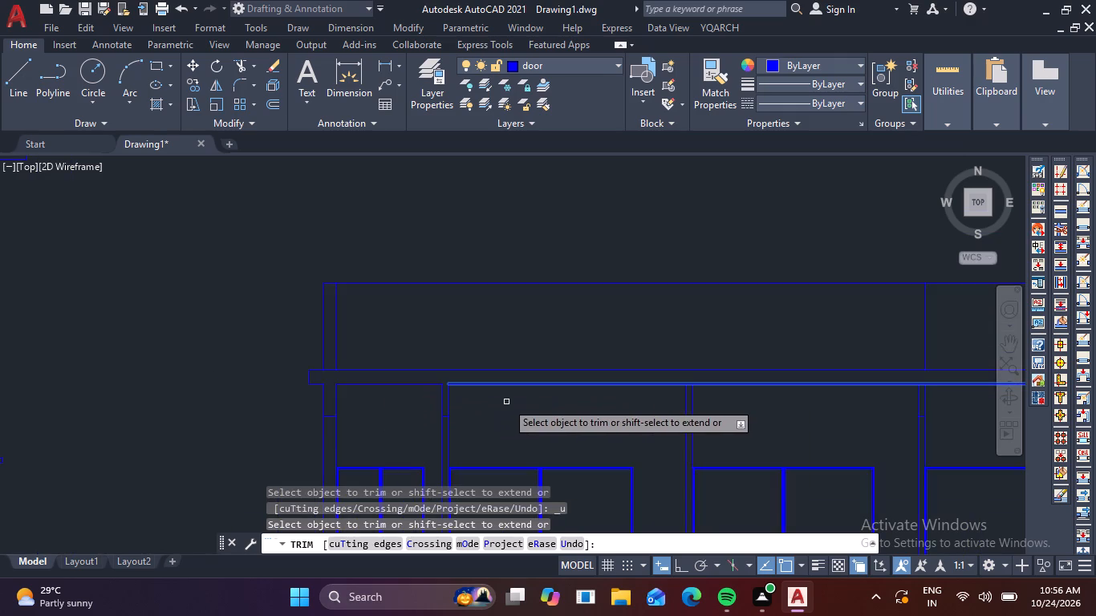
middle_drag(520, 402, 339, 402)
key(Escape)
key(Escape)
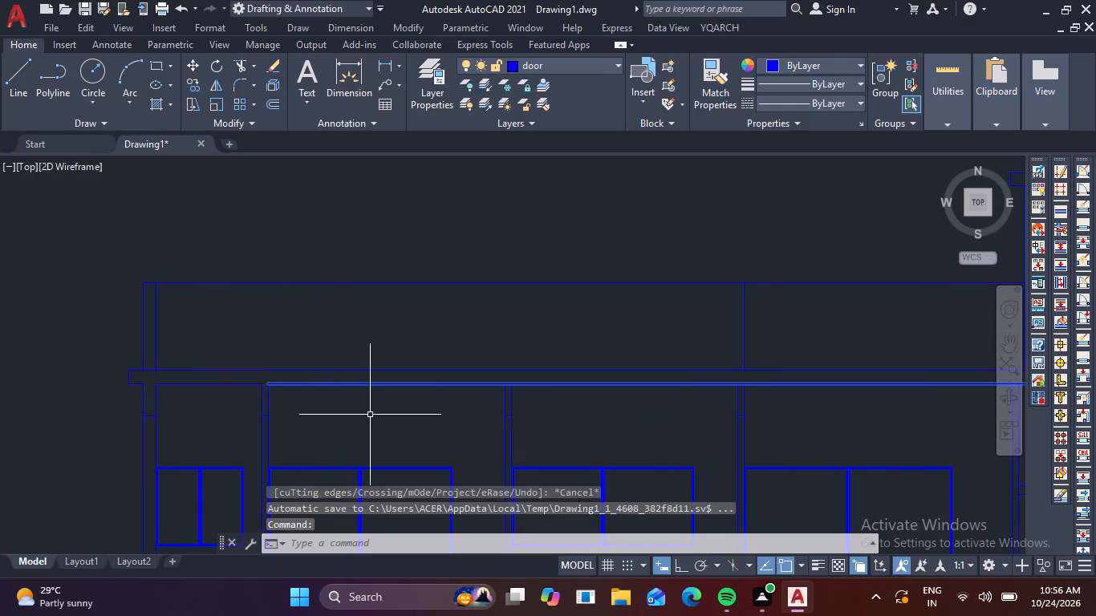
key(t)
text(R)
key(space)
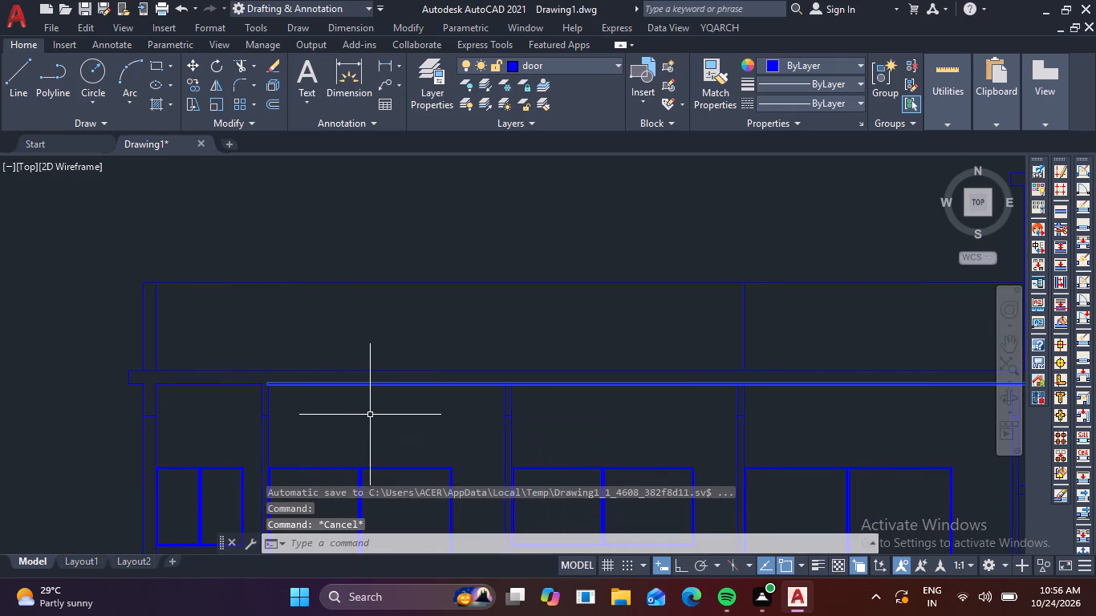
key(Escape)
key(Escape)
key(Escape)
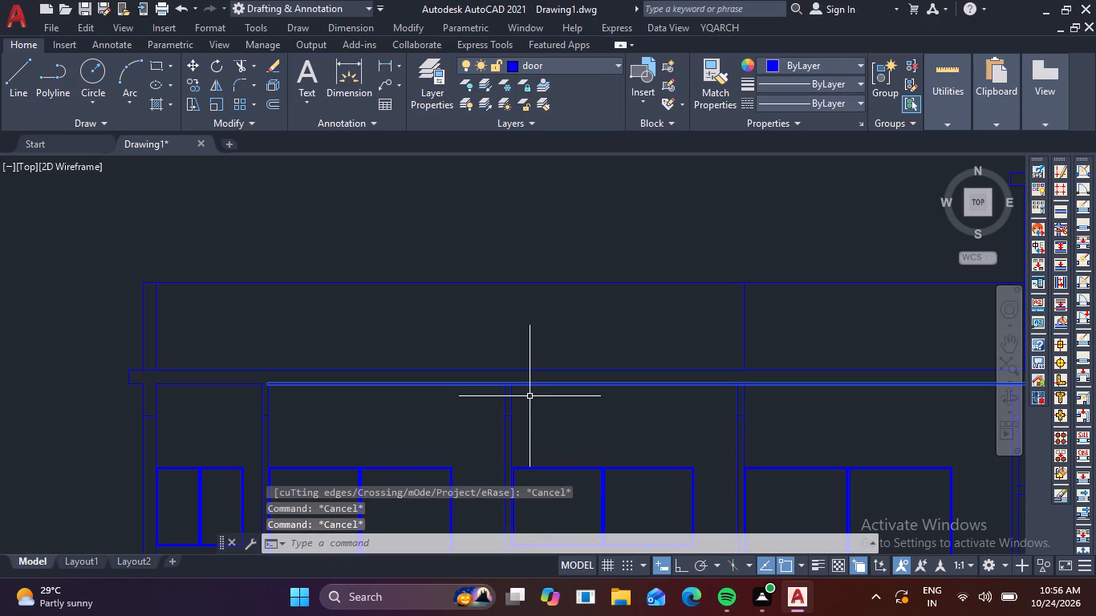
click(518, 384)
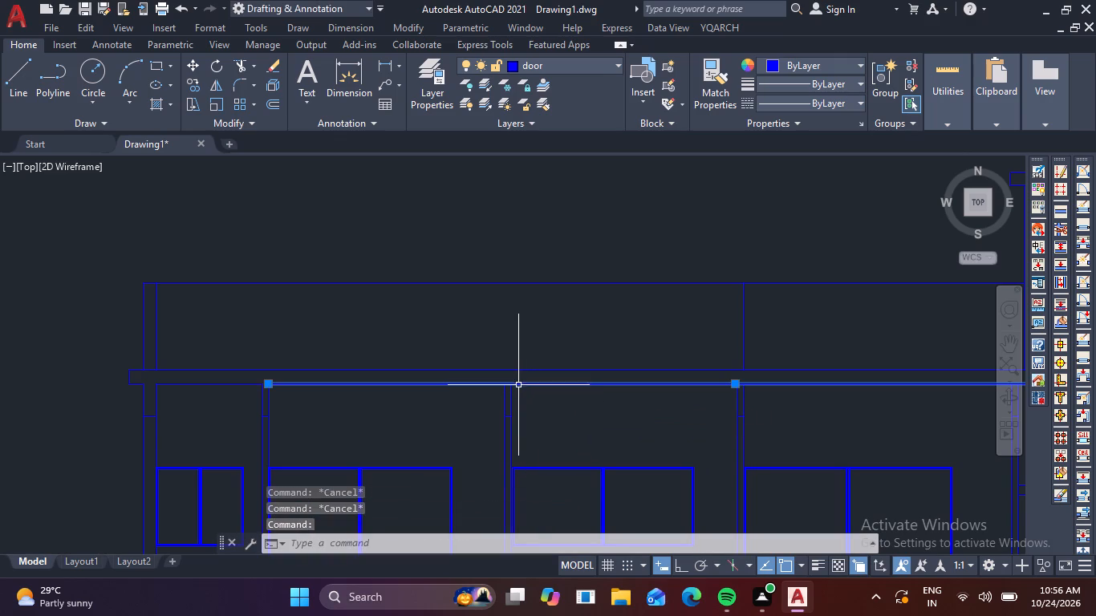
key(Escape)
Trim the roof slab's underside line between the faces of the three remaining interior walls, up to the wall beside the stairs.
text(TR)
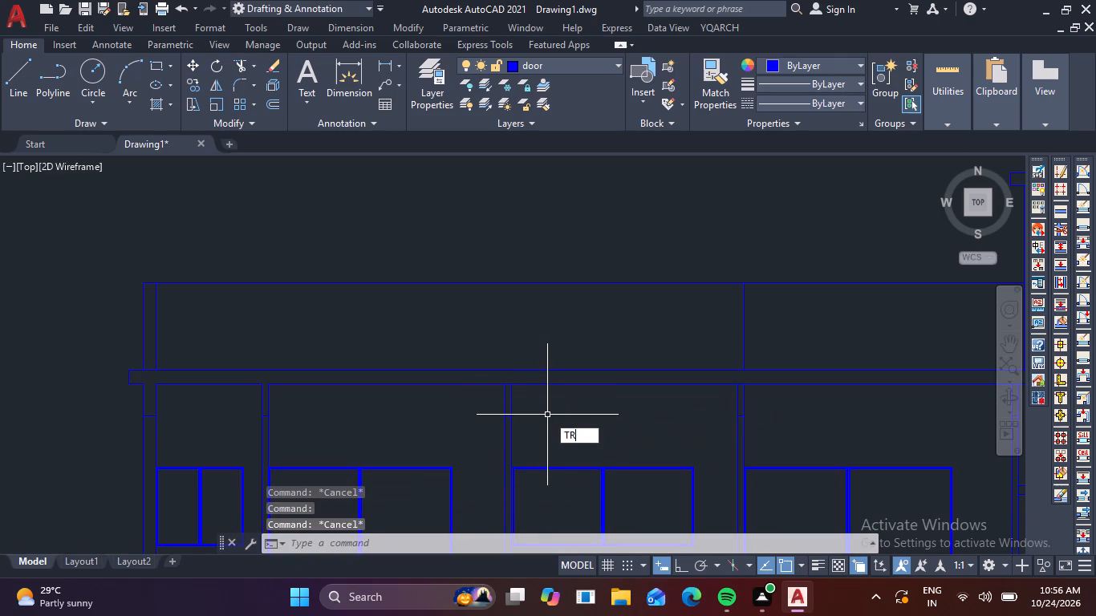
key(space)
scroll(497, 387, up, 4)
click(530, 368)
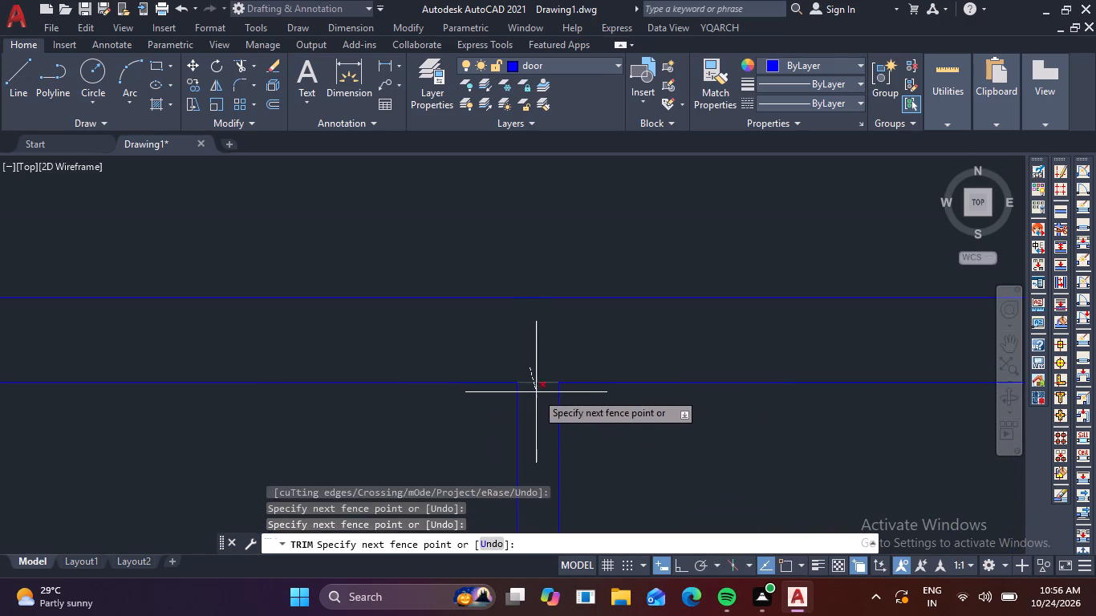
click(536, 392)
scroll(536, 392, down, 3)
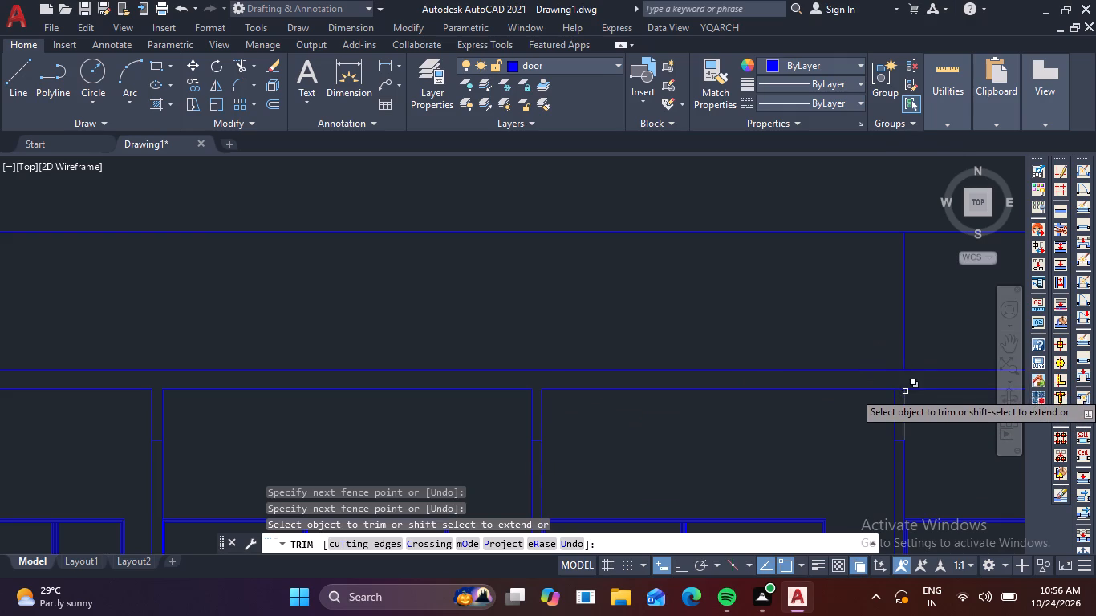
scroll(905, 396, up, 3)
click(838, 359)
click(876, 398)
scroll(874, 391, down, 3)
middle_drag(960, 440, 485, 383)
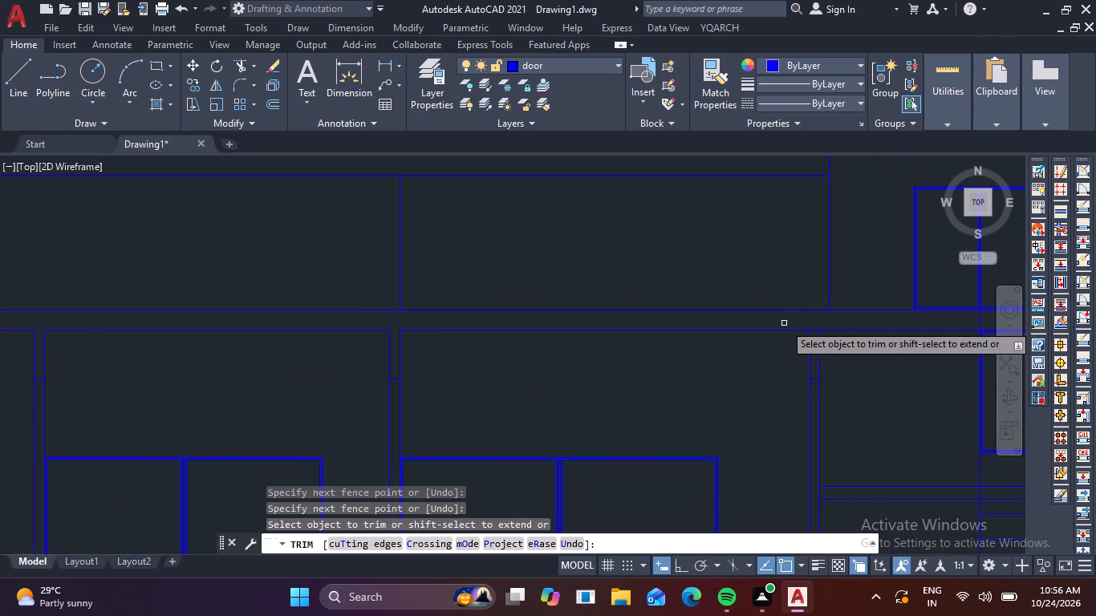
scroll(809, 339, up, 4)
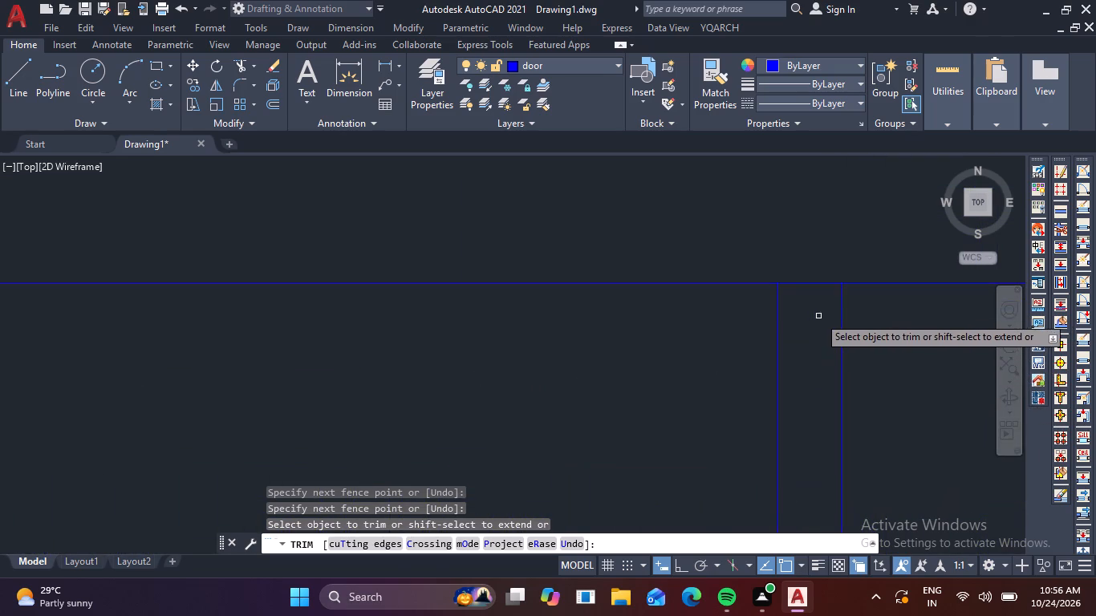
click(818, 274)
click(806, 310)
Trim the intermediate floor slab's underside line between the faces of the two interior walls nearest the stairs.
scroll(811, 309, down, 5)
middle_drag(864, 338, 800, 345)
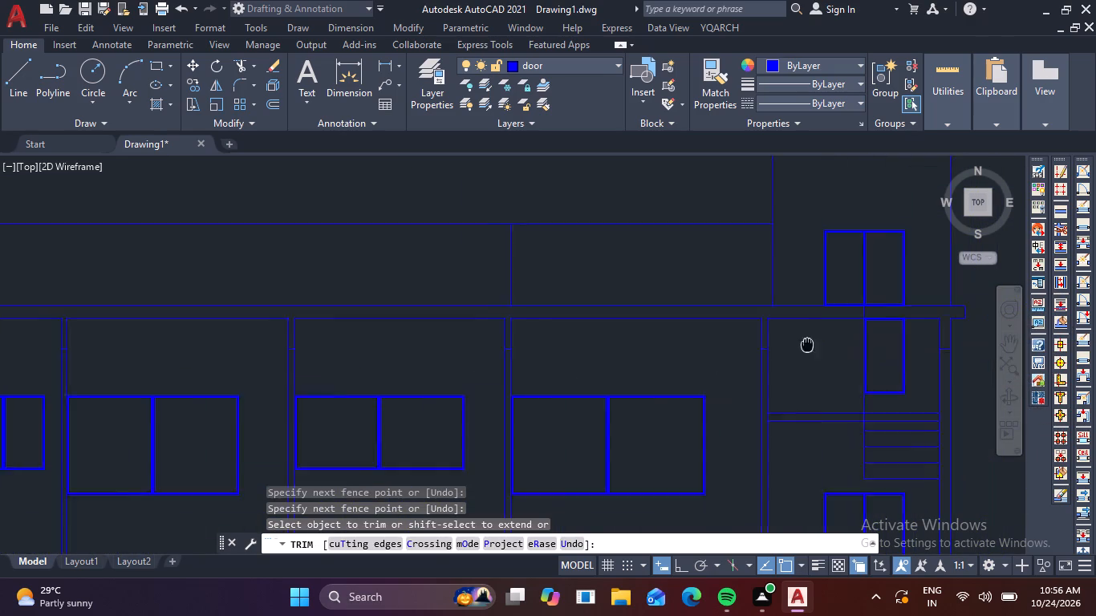
middle_drag(800, 345, 682, 352)
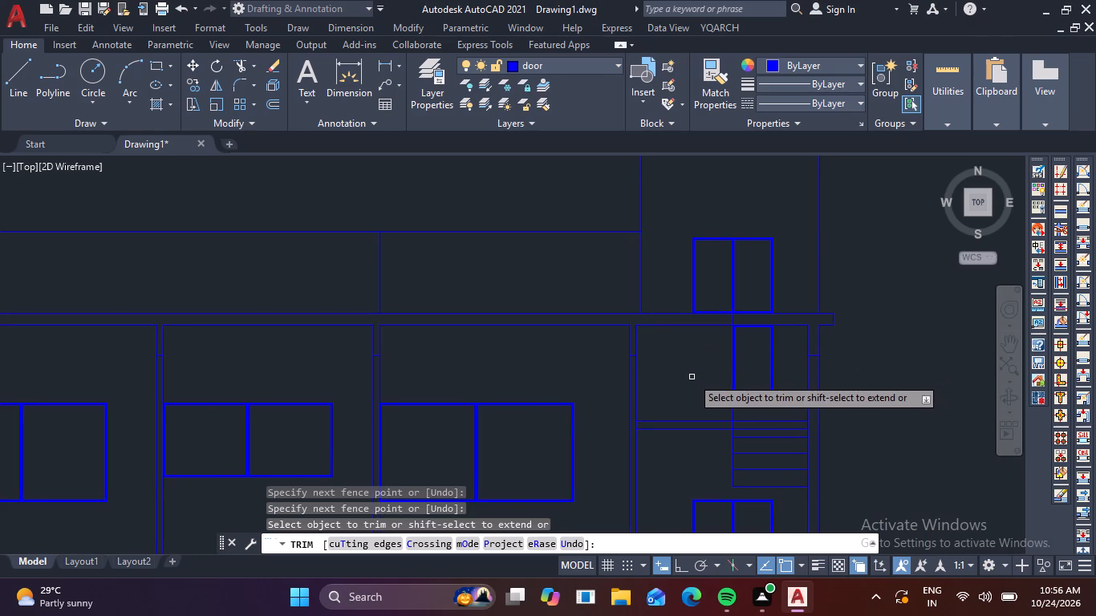
scroll(689, 379, down, 2)
middle_drag(648, 440, 639, 374)
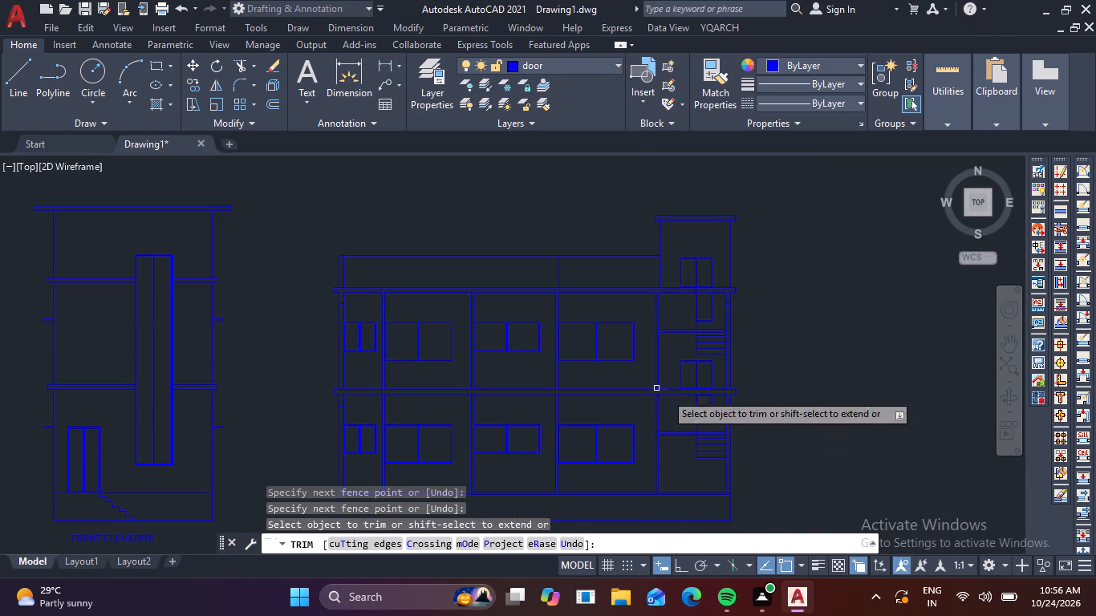
scroll(659, 412, up, 4)
scroll(637, 326, up, 3)
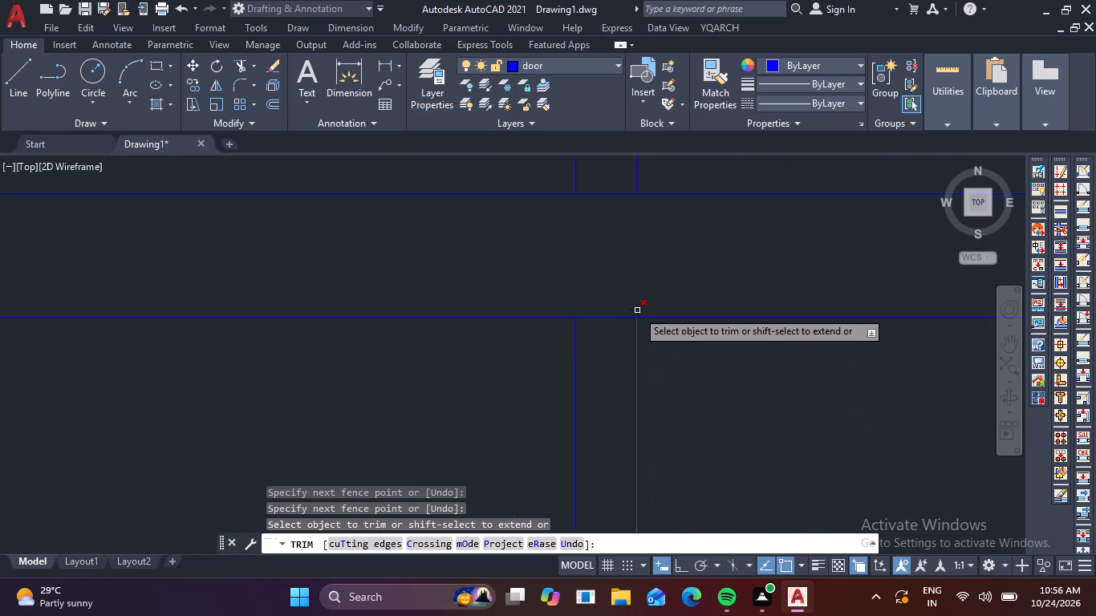
click(622, 296)
click(618, 334)
scroll(618, 334, down, 4)
middle_drag(461, 381, 754, 350)
scroll(498, 310, up, 4)
click(586, 252)
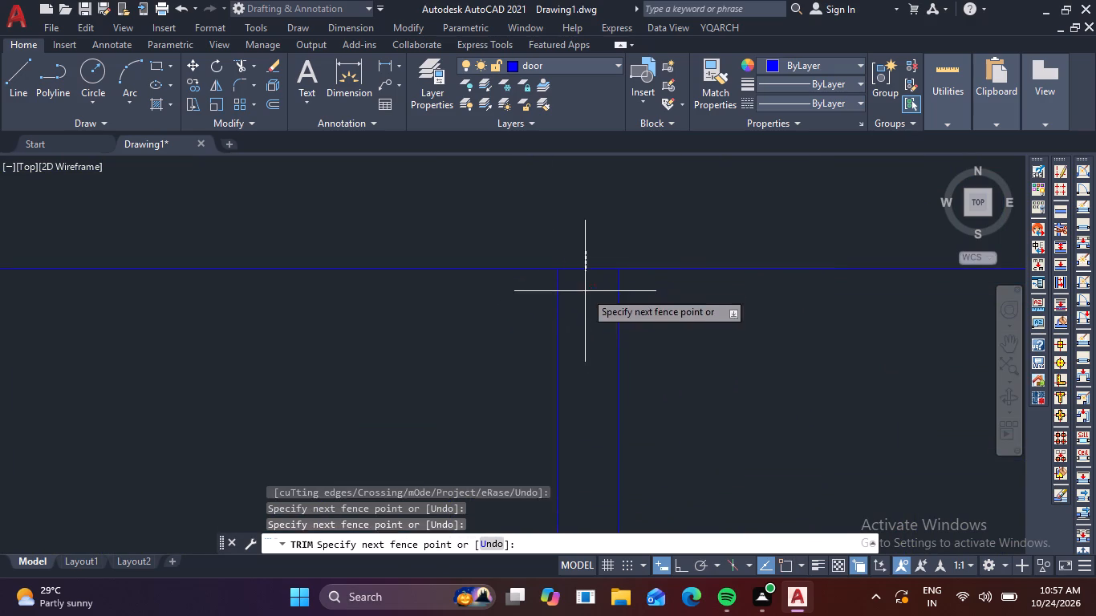
click(586, 293)
Trim the intermediate floor slab's underside line between the faces of the remaining two interior walls.
scroll(586, 293, down, 4)
middle_drag(485, 352, 849, 359)
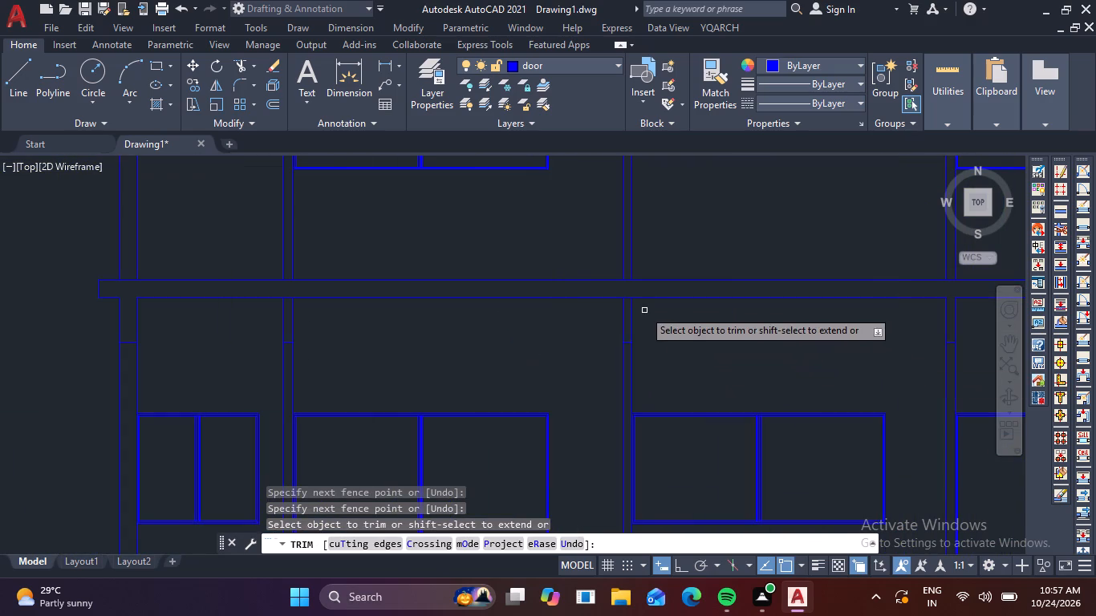
scroll(627, 294, up, 3)
click(626, 291)
click(622, 318)
scroll(616, 327, down, 2)
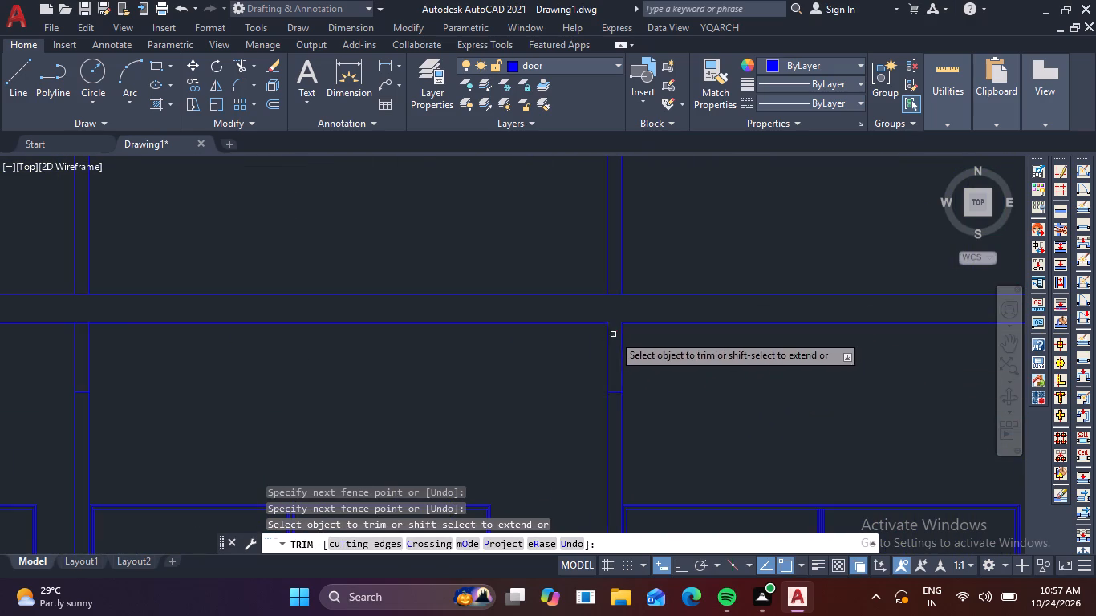
middle_drag(501, 368, 874, 316)
middle_drag(566, 309, 643, 403)
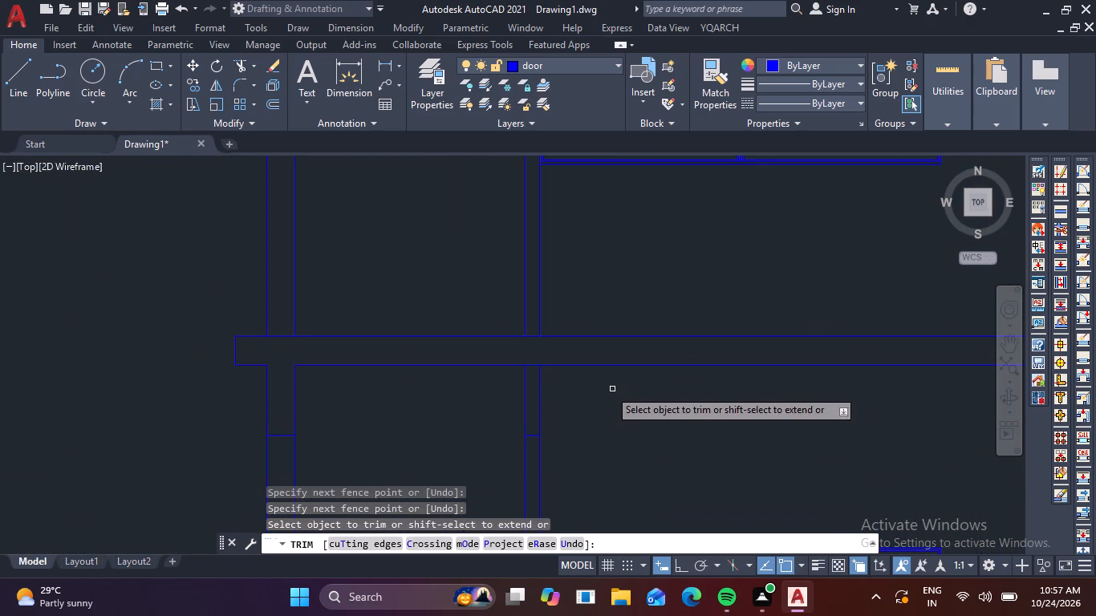
scroll(534, 379, up, 3)
click(518, 310)
click(522, 342)
scroll(520, 343, down, 3)
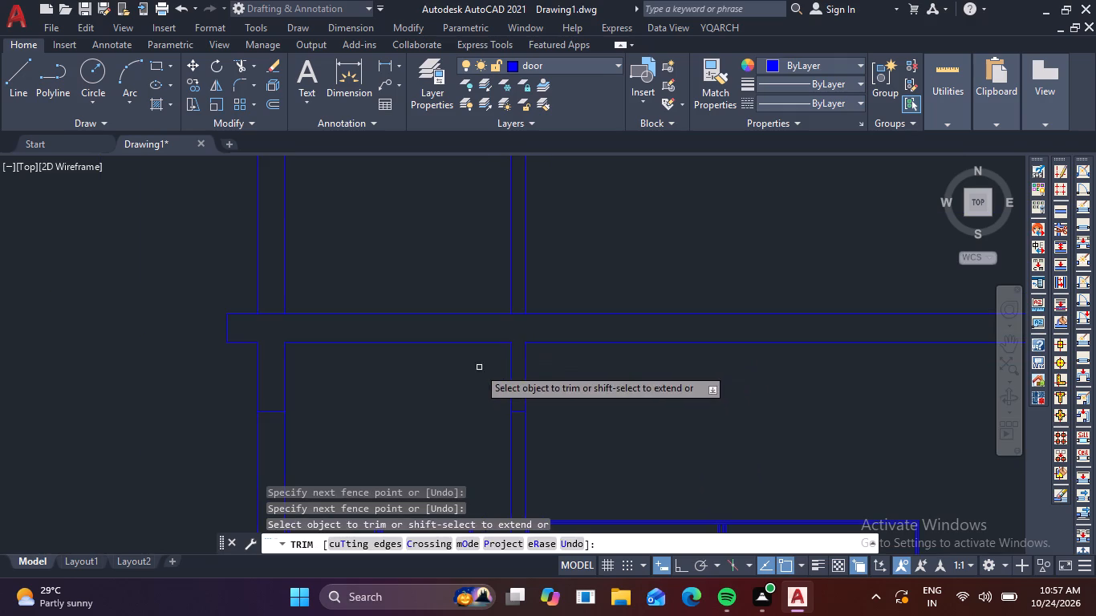
middle_drag(445, 372, 538, 376)
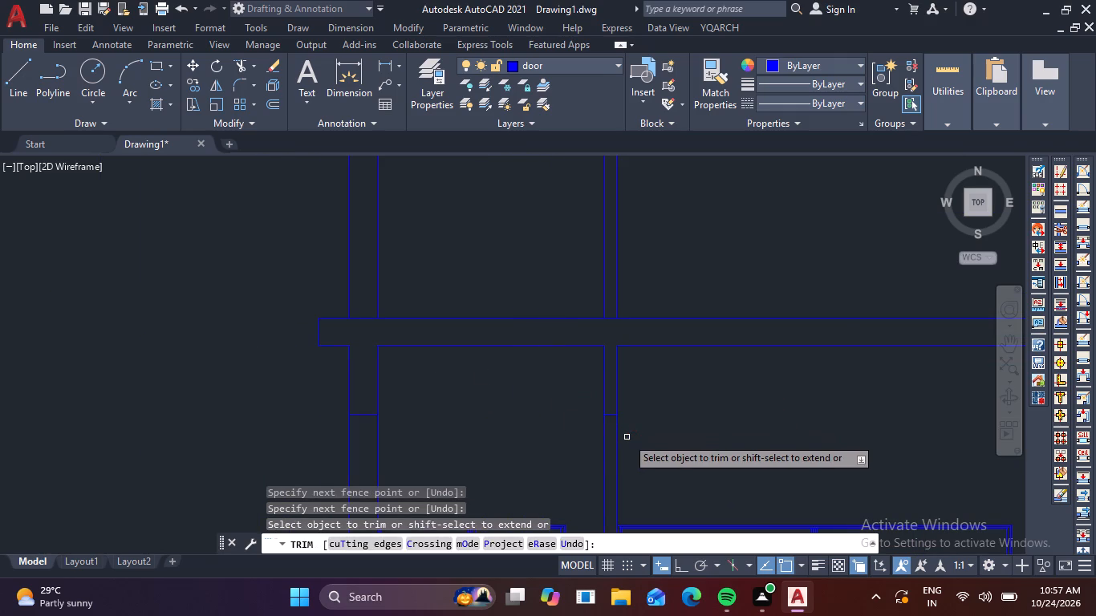
key(Escape)
key(Escape)
Hatch the intermediate floor slab together with its beams using the AR-CONC pattern.
scroll(665, 428, down, 2)
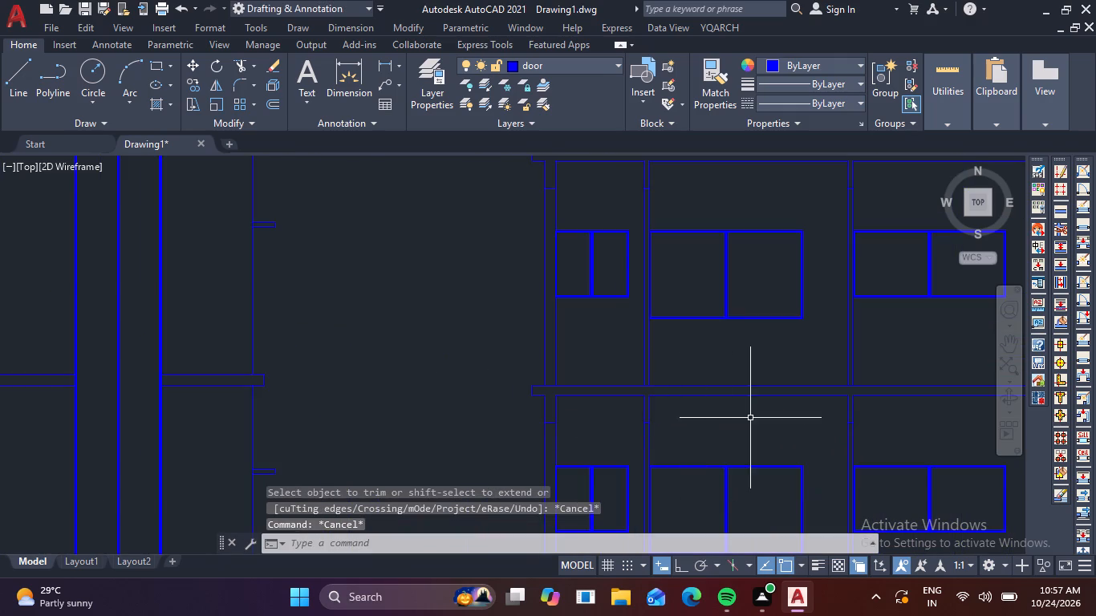
scroll(750, 418, down, 1)
middle_drag(739, 415, 443, 383)
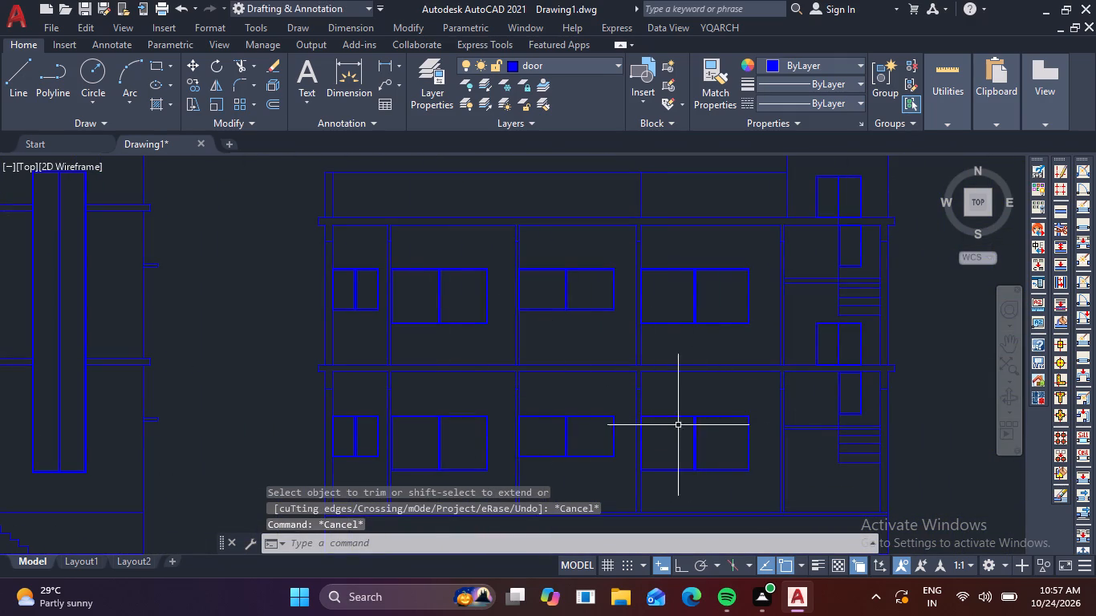
text(H)
key(space)
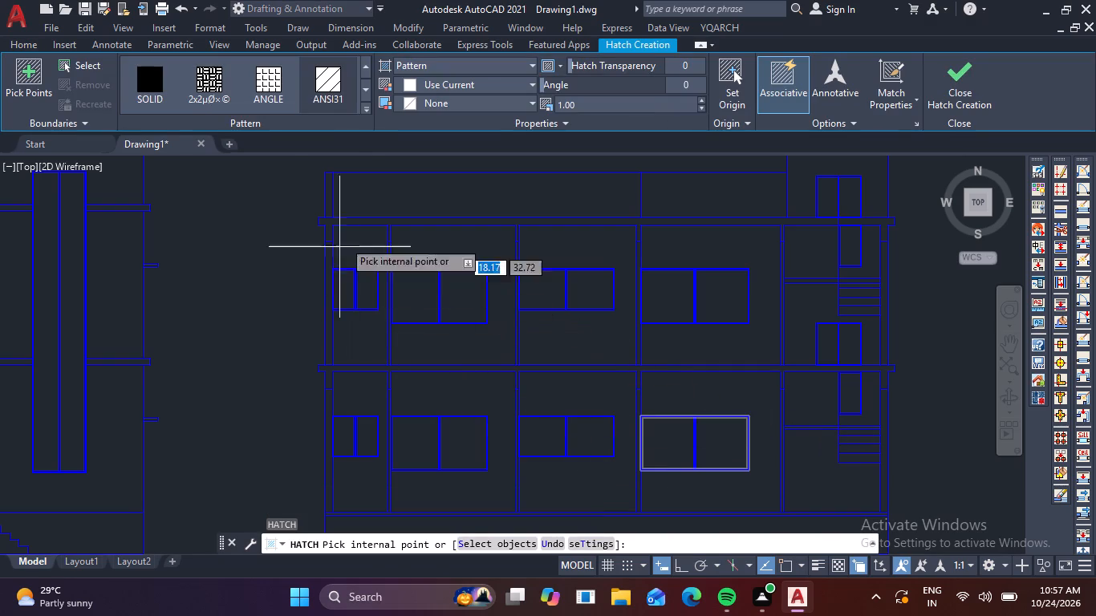
click(364, 109)
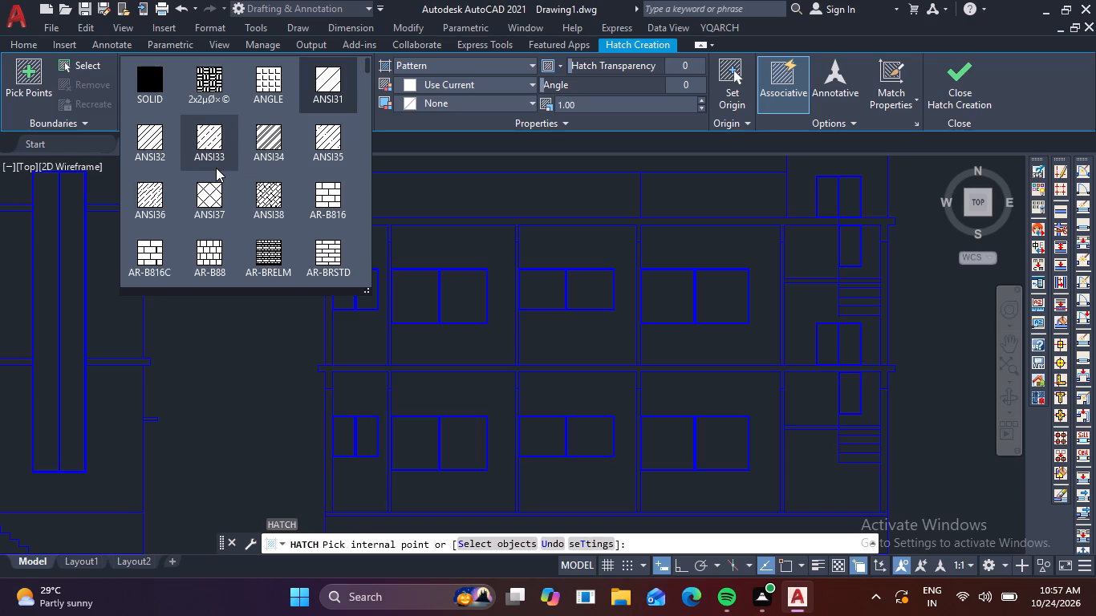
scroll(216, 168, down, 2)
click(156, 188)
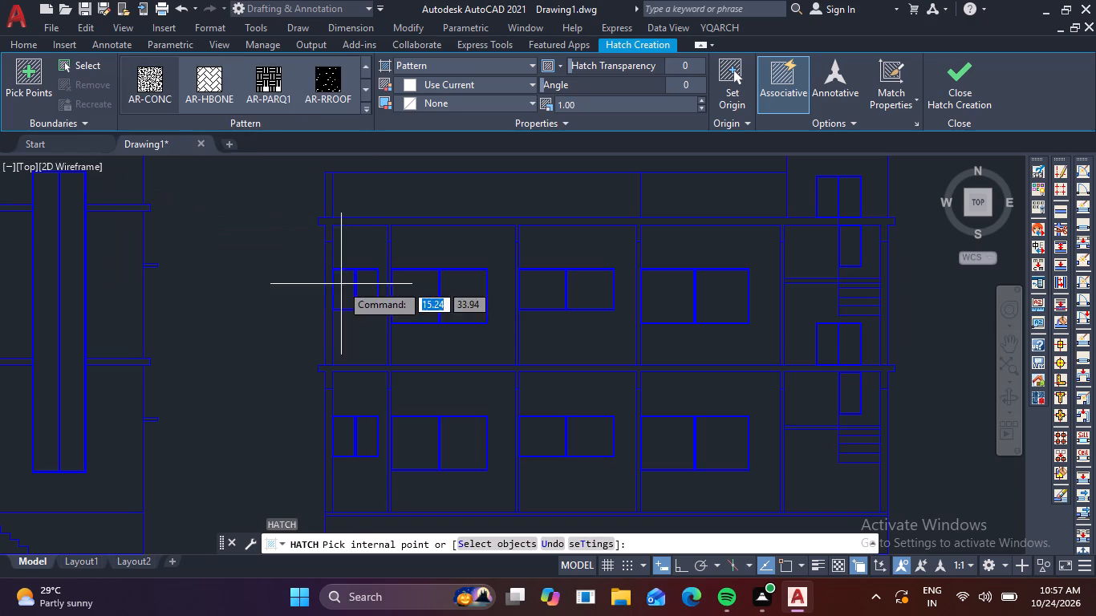
scroll(399, 363, up, 3)
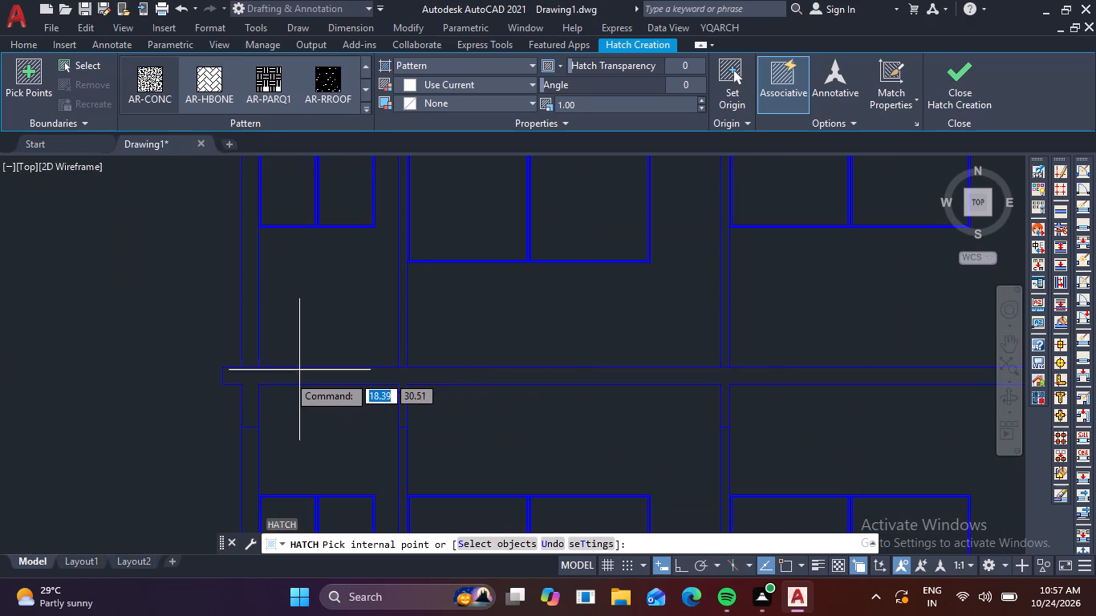
click(283, 377)
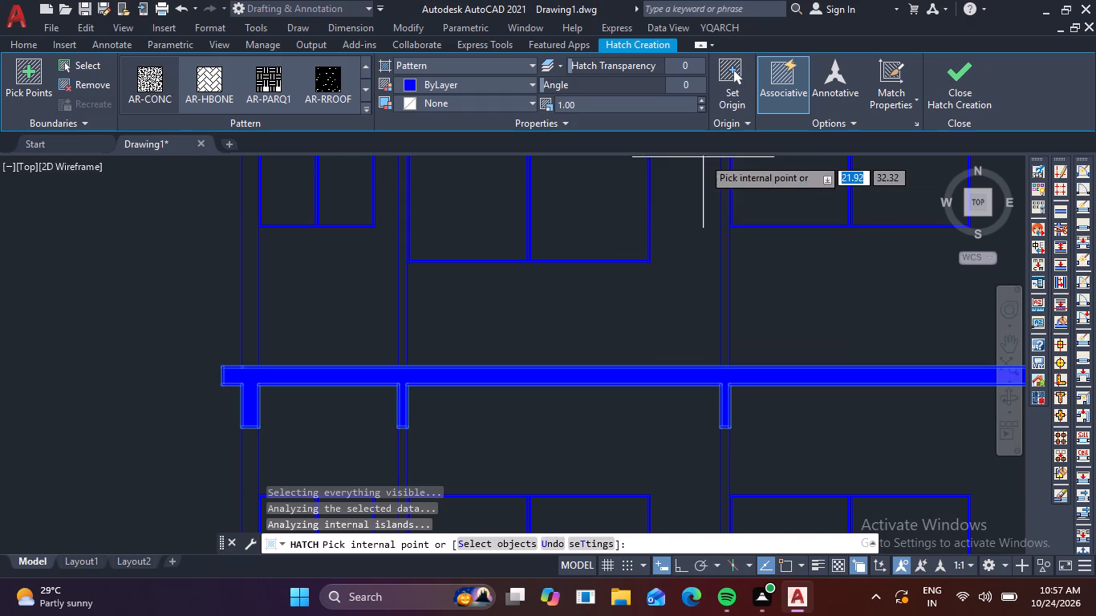
Change the hatch pattern of the intermediate floor slab and its beams to CROSS.
click(326, 75)
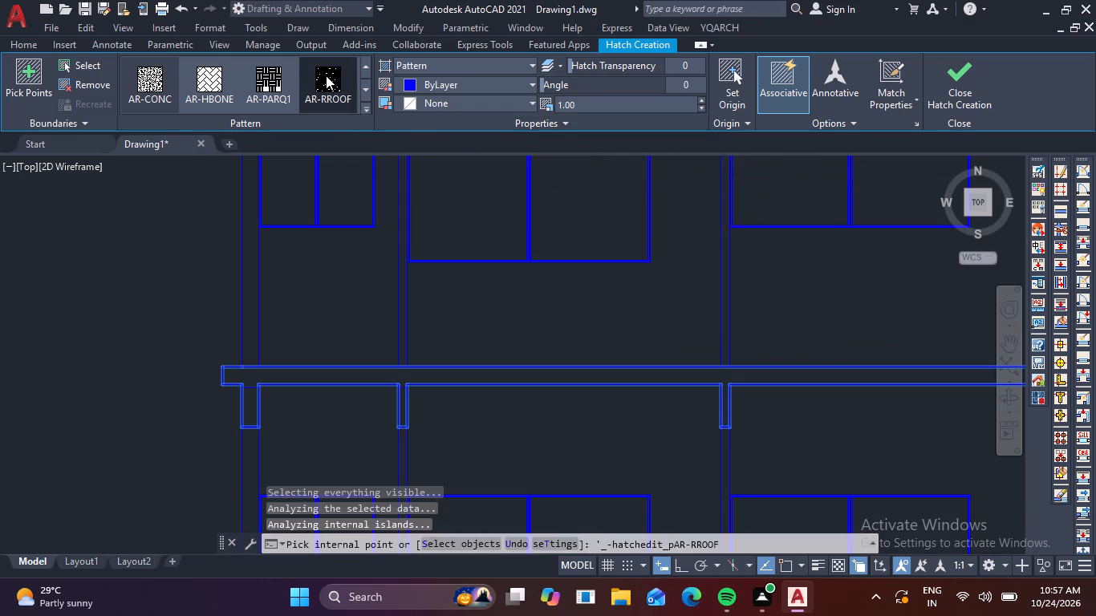
click(371, 111)
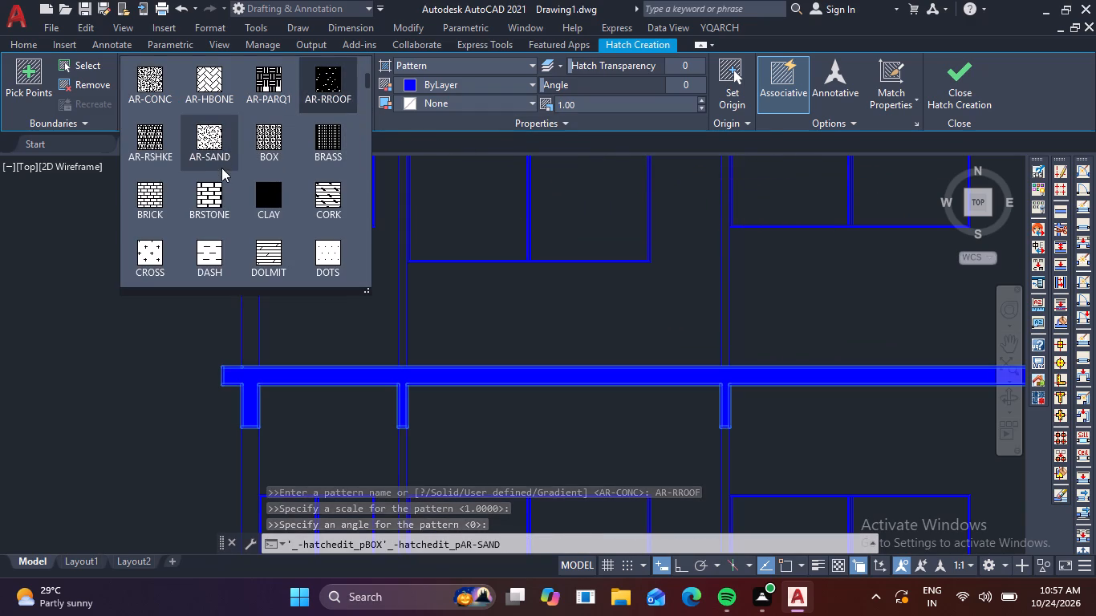
click(160, 249)
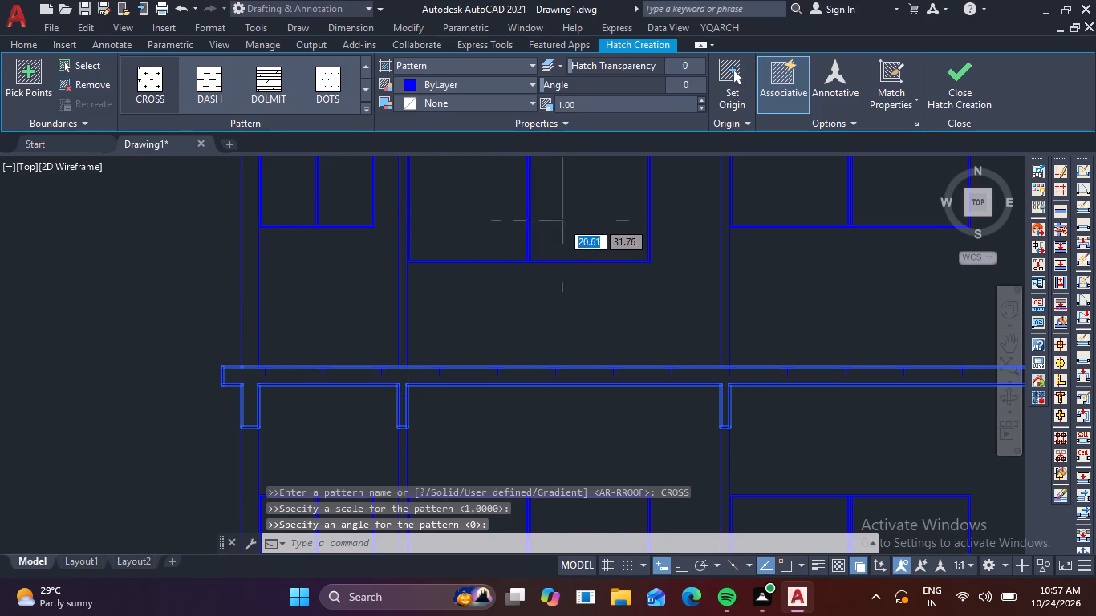
Set the intermediate slab's CROSS hatch scale to 0.09 and finish the hatch.
click(700, 107)
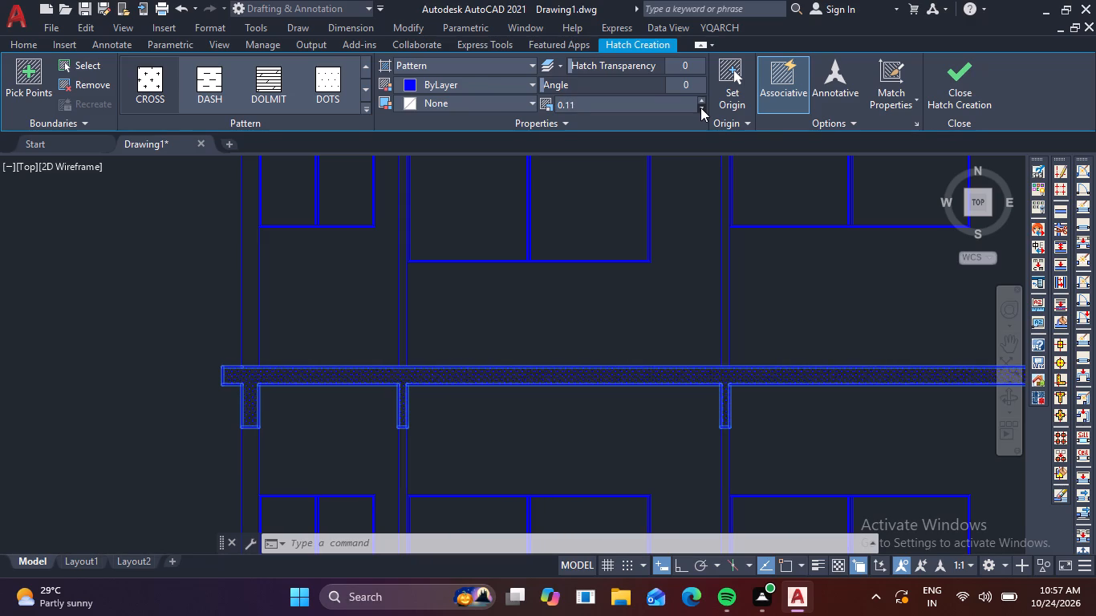
triple_click(704, 98)
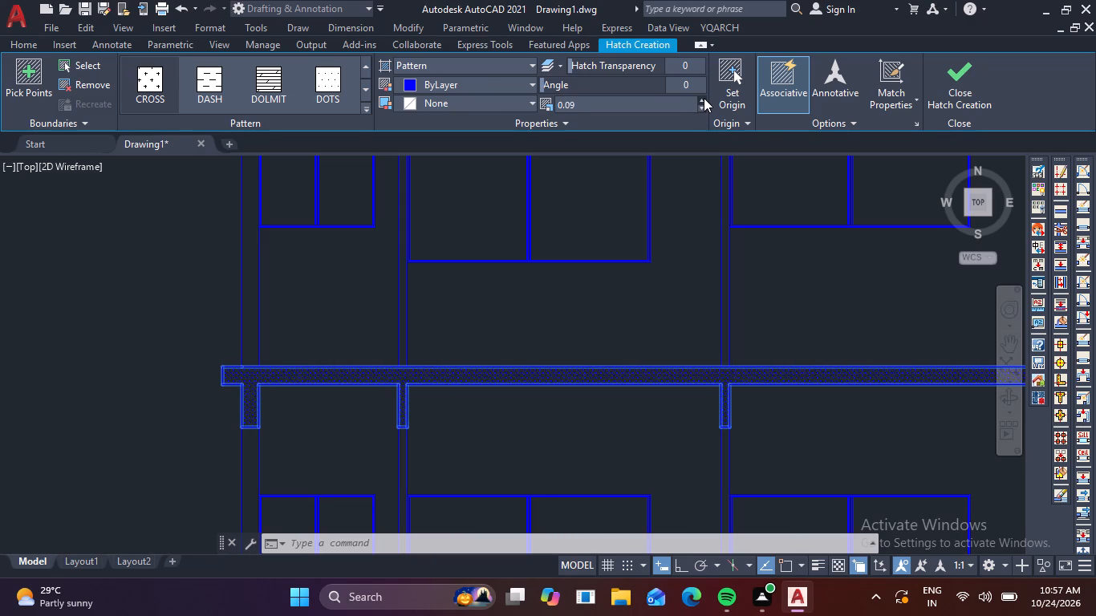
triple_click(704, 98)
double_click(704, 98)
triple_click(704, 98)
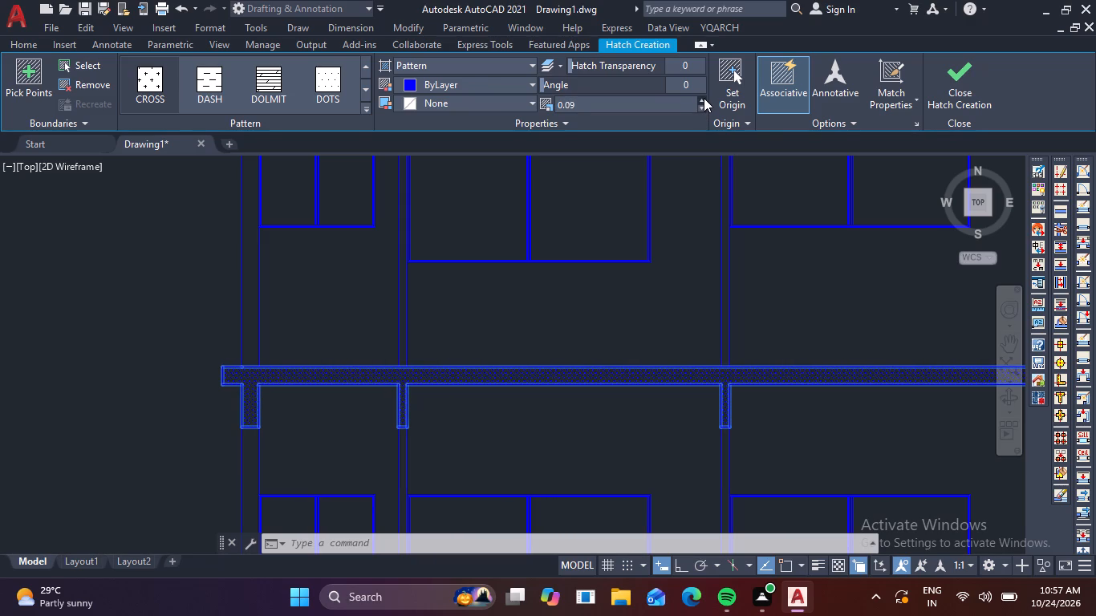
triple_click(704, 98)
triple_click(704, 98)
triple_click(704, 98)
triple_click(704, 98)
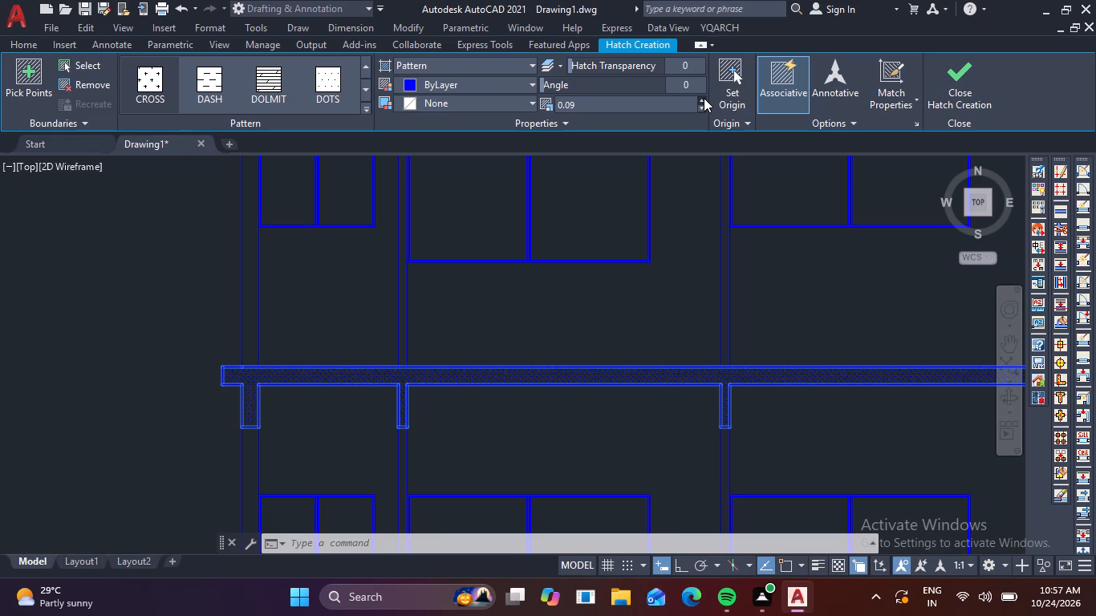
triple_click(704, 98)
triple_click(704, 98)
triple_click(701, 98)
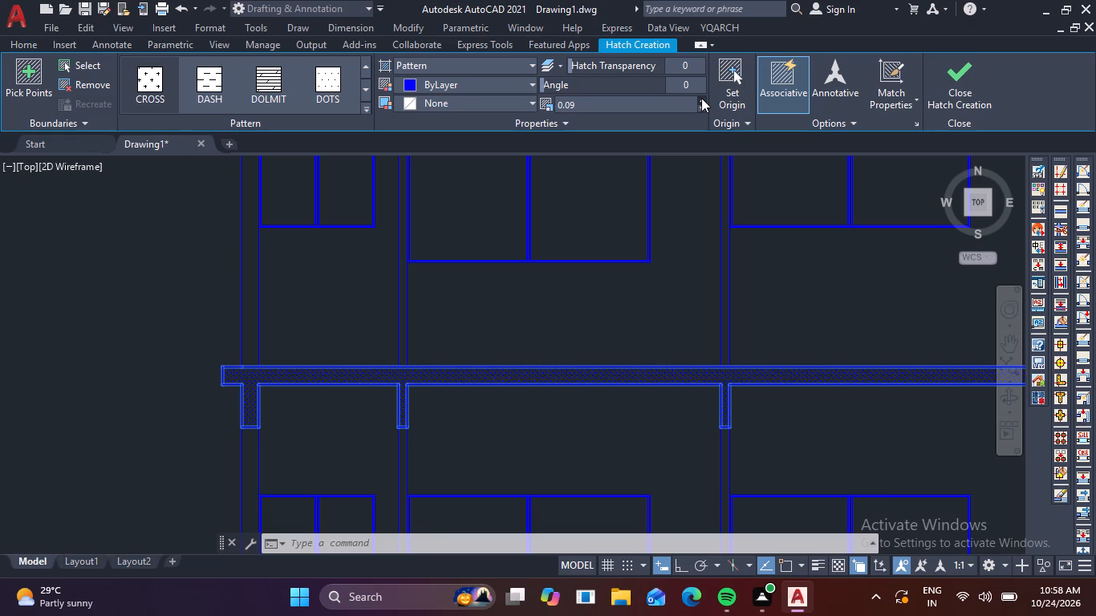
click(701, 98)
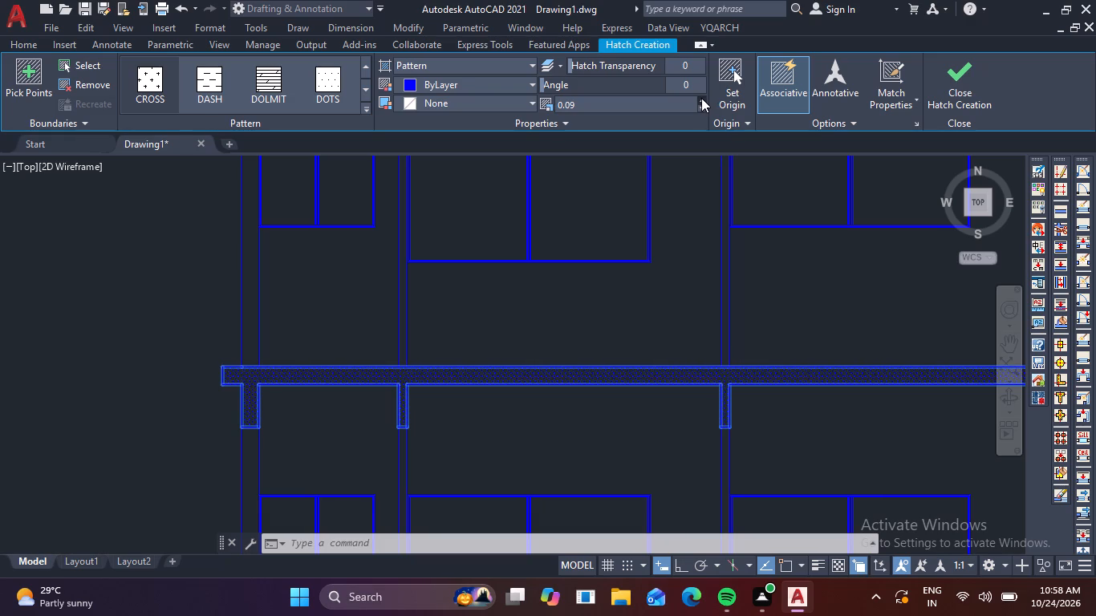
triple_click(701, 98)
triple_click(701, 98)
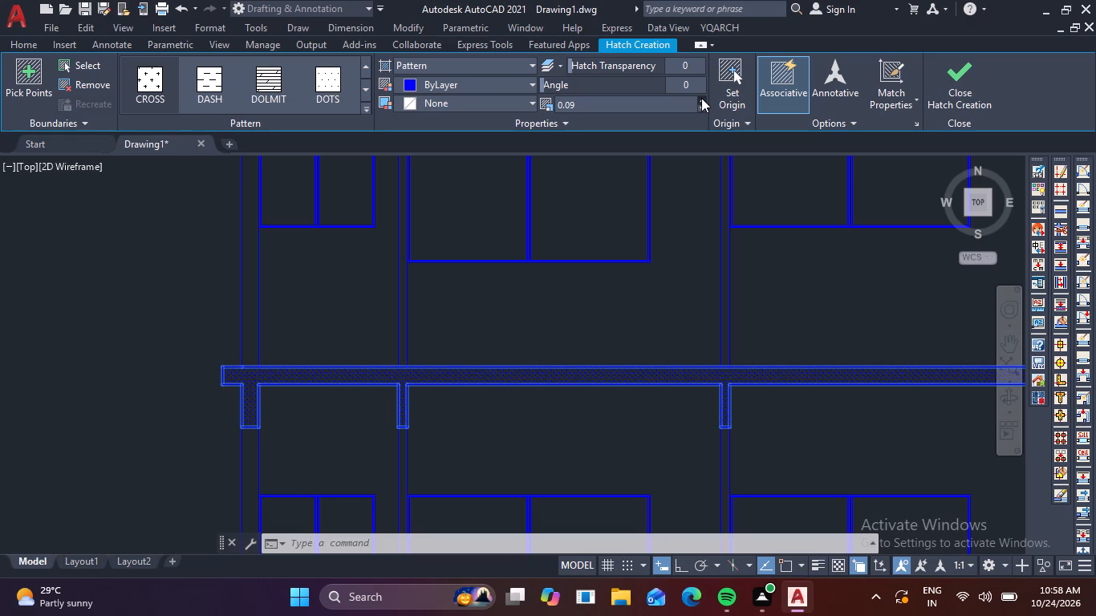
triple_click(701, 98)
double_click(701, 98)
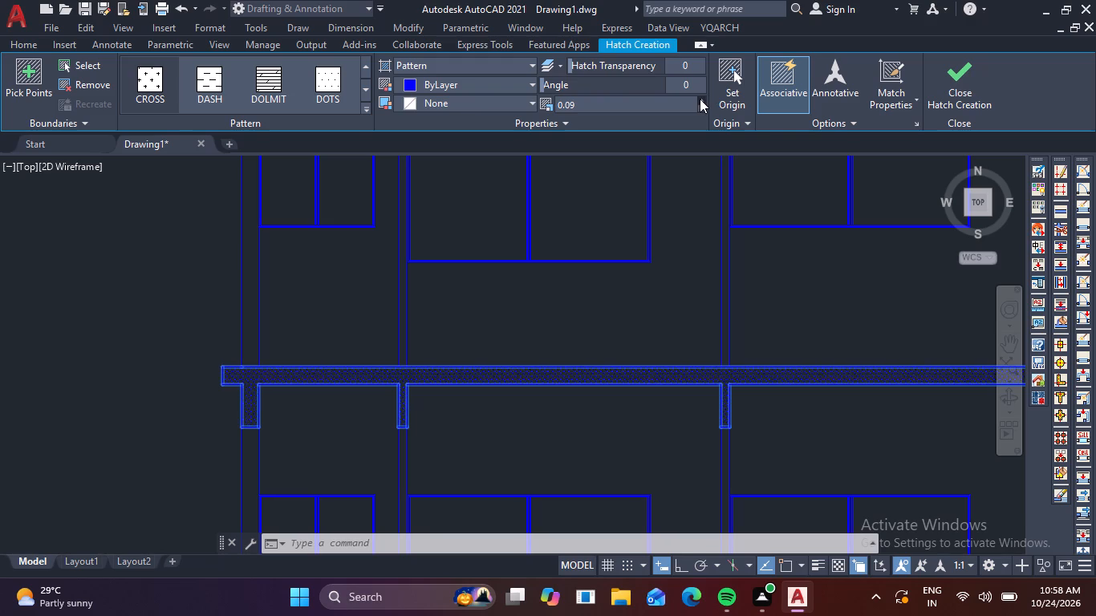
triple_click(700, 99)
triple_click(700, 100)
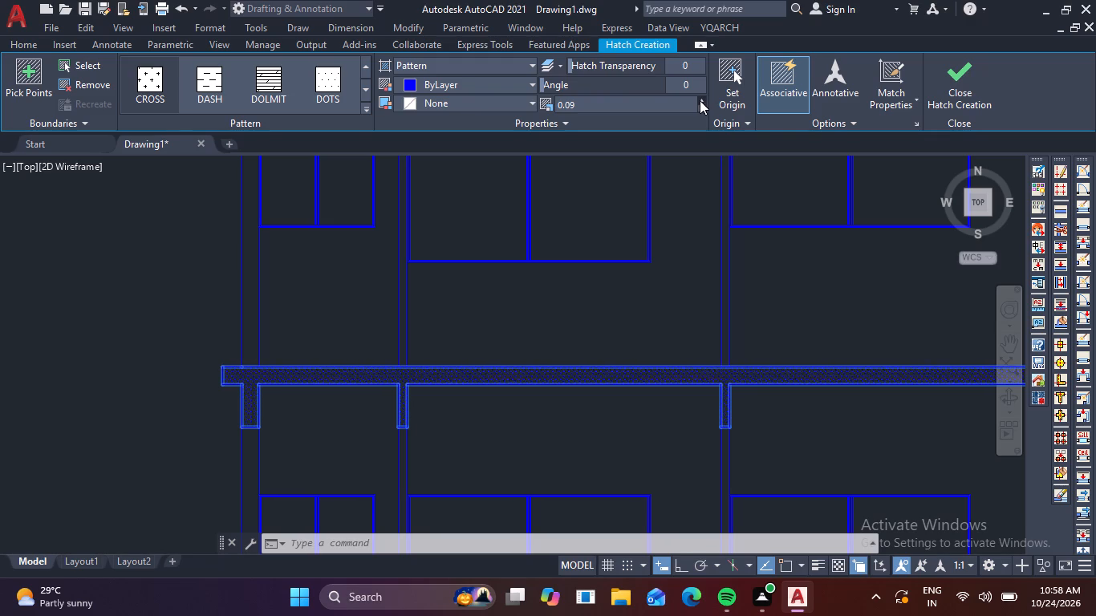
triple_click(700, 100)
triple_click(700, 100)
double_click(700, 100)
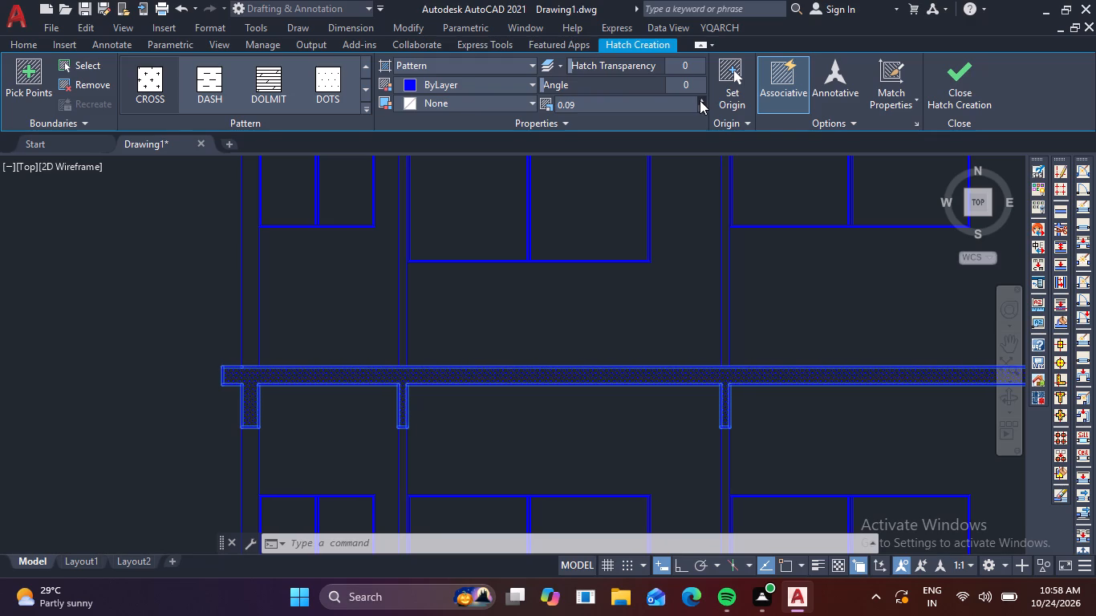
triple_click(699, 101)
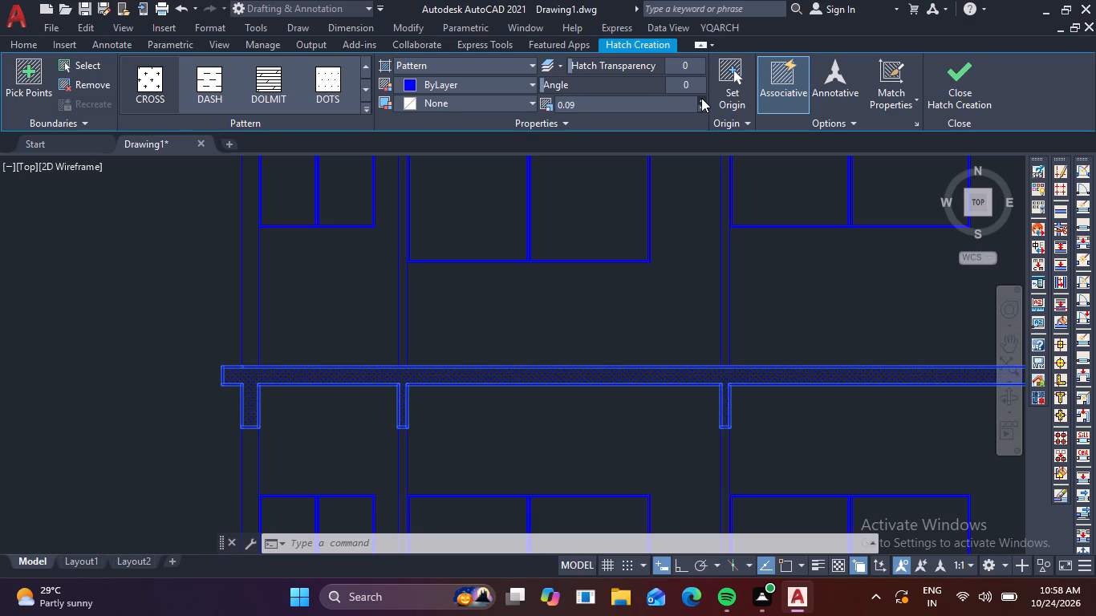
double_click(701, 98)
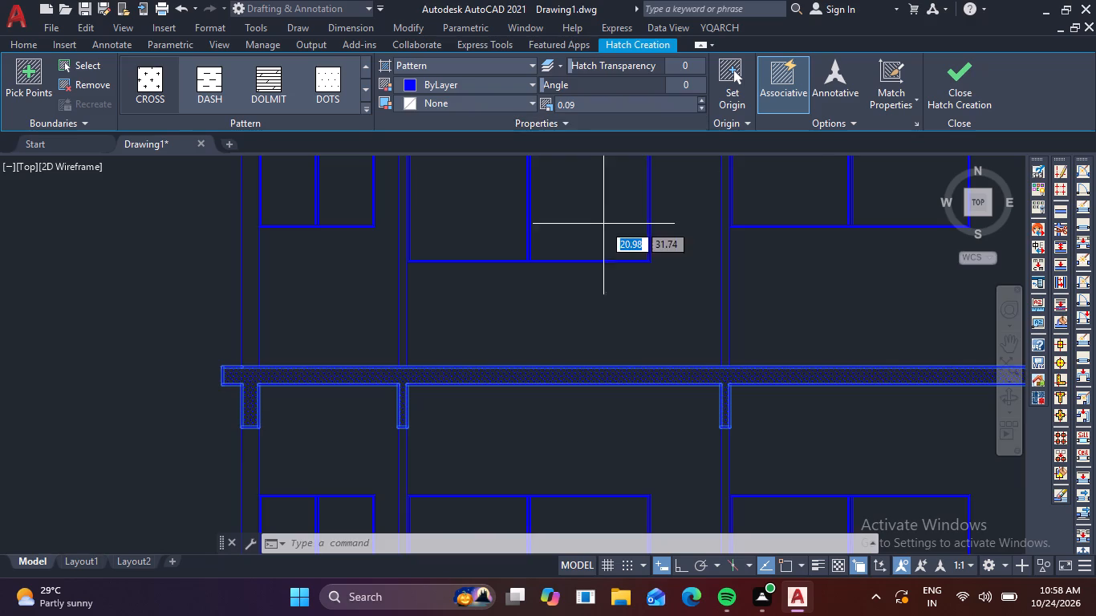
scroll(584, 234, down, 2)
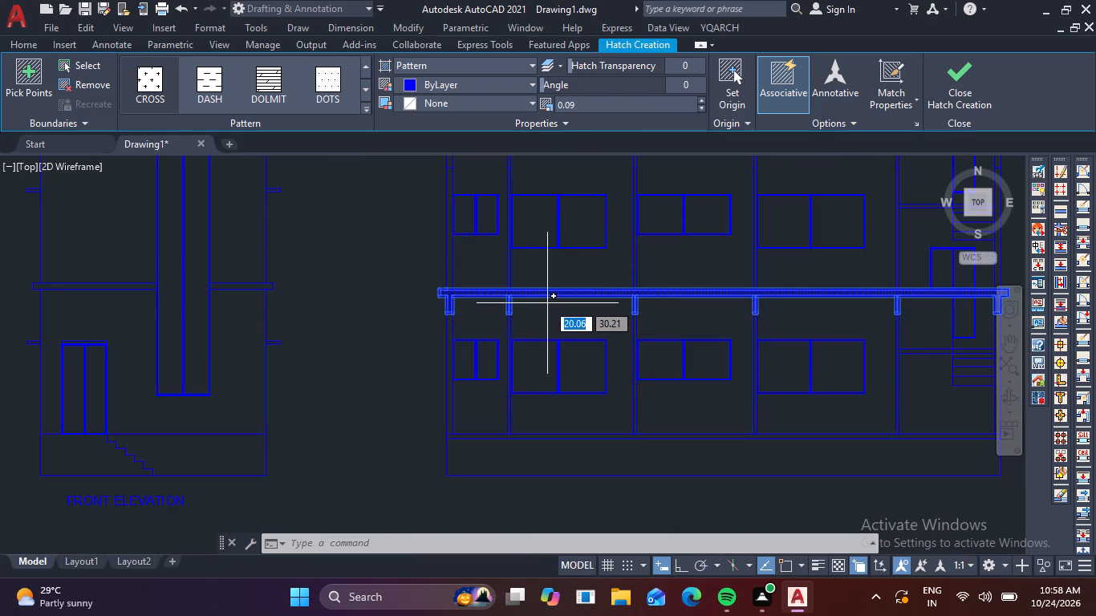
click(956, 82)
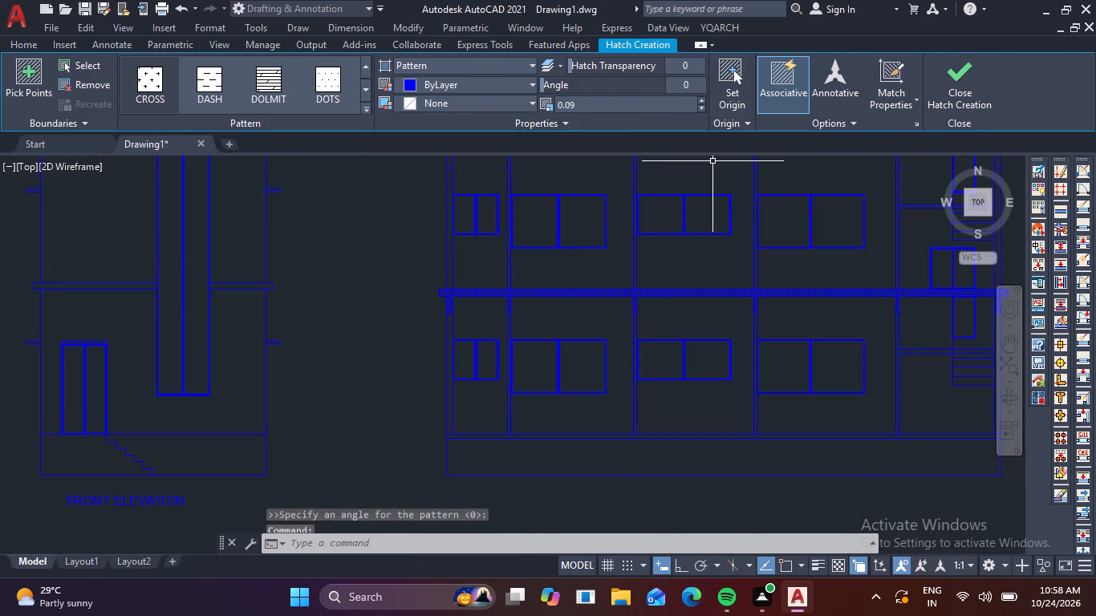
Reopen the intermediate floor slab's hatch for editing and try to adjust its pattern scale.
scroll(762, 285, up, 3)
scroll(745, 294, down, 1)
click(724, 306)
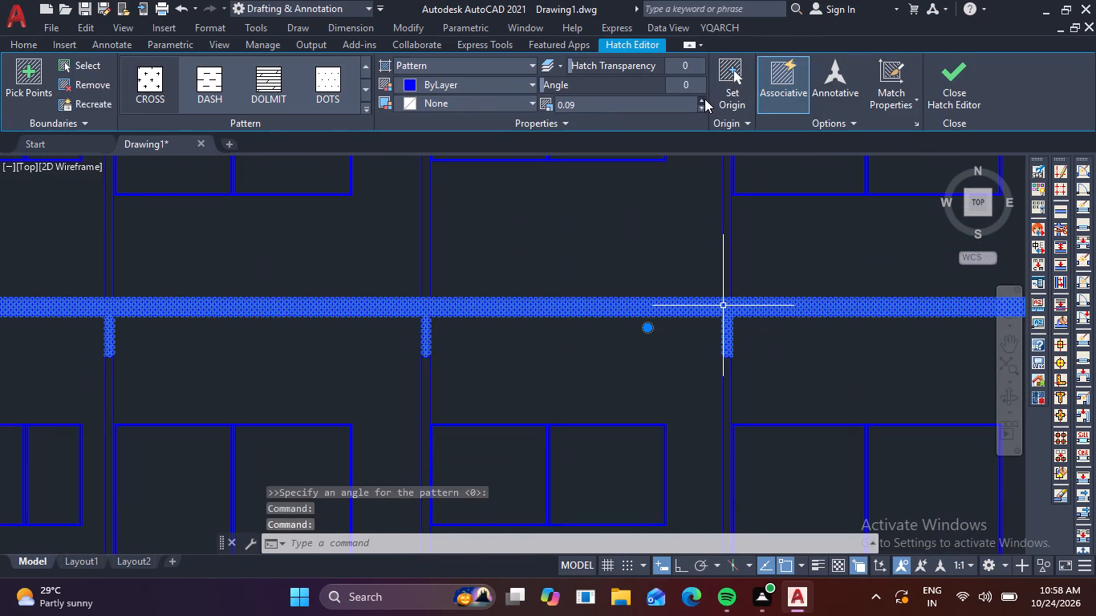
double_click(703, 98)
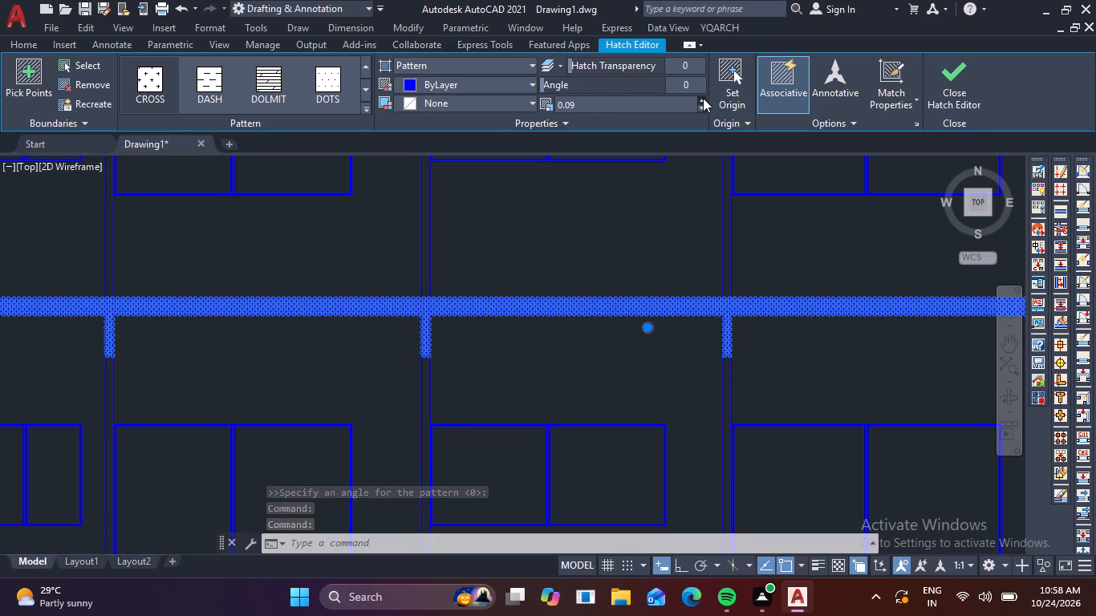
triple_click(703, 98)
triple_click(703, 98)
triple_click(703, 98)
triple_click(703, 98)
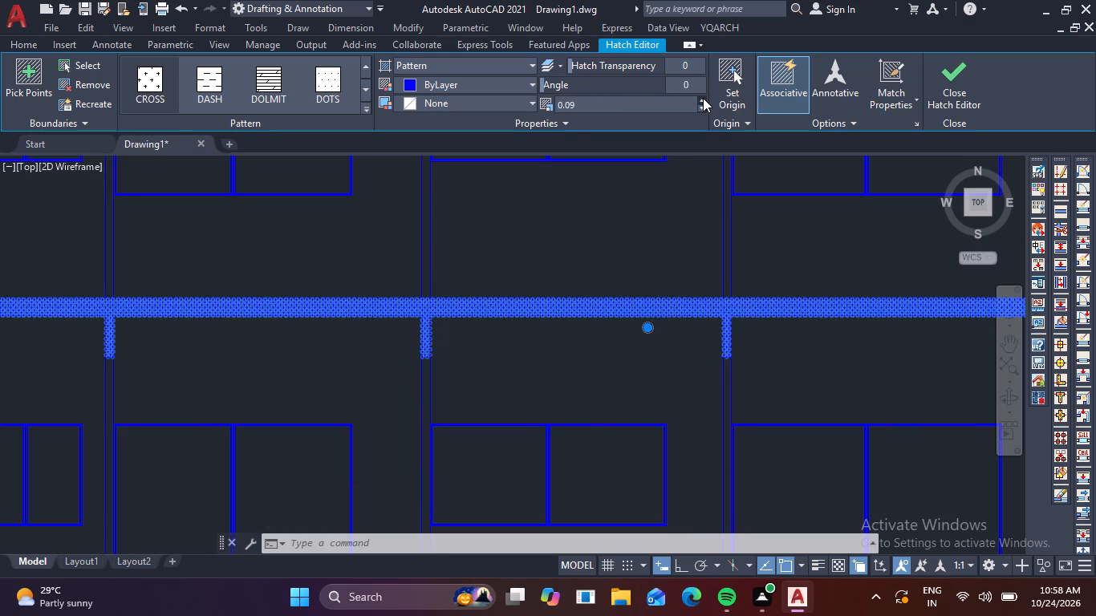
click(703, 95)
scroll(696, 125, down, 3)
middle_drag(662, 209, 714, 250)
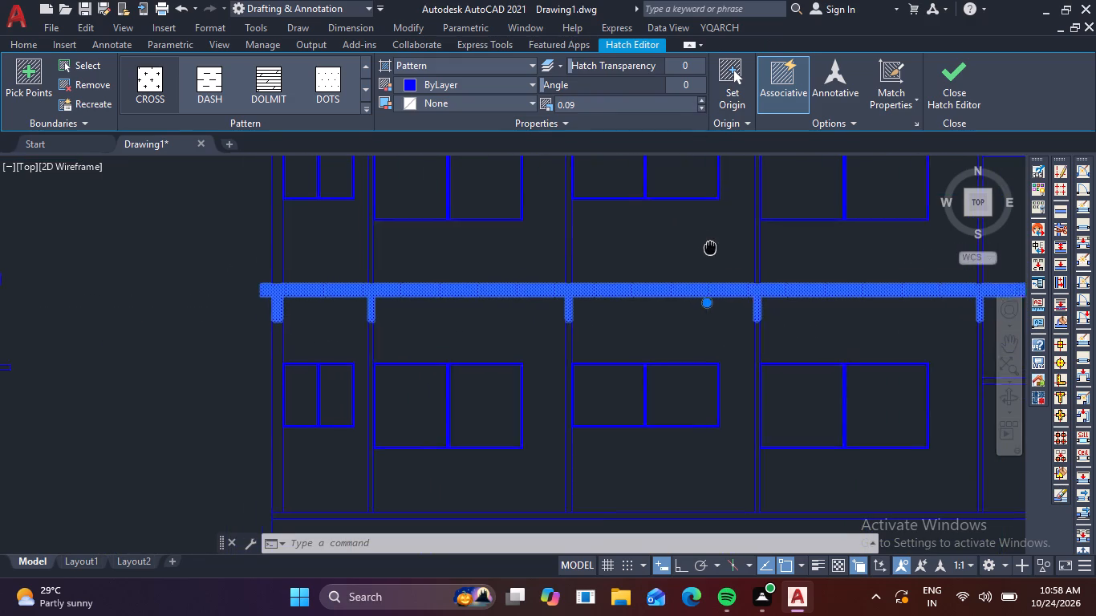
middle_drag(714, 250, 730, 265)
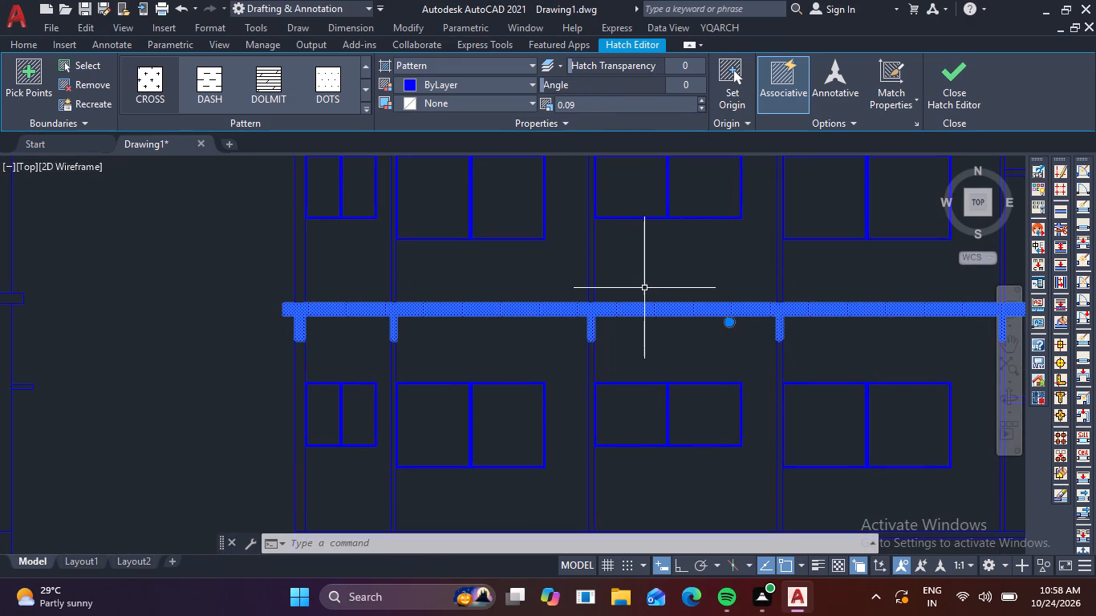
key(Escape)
Hatch the roof slab together with its beams using the CROSS pattern at scale 0.09.
middle_drag(660, 280, 630, 366)
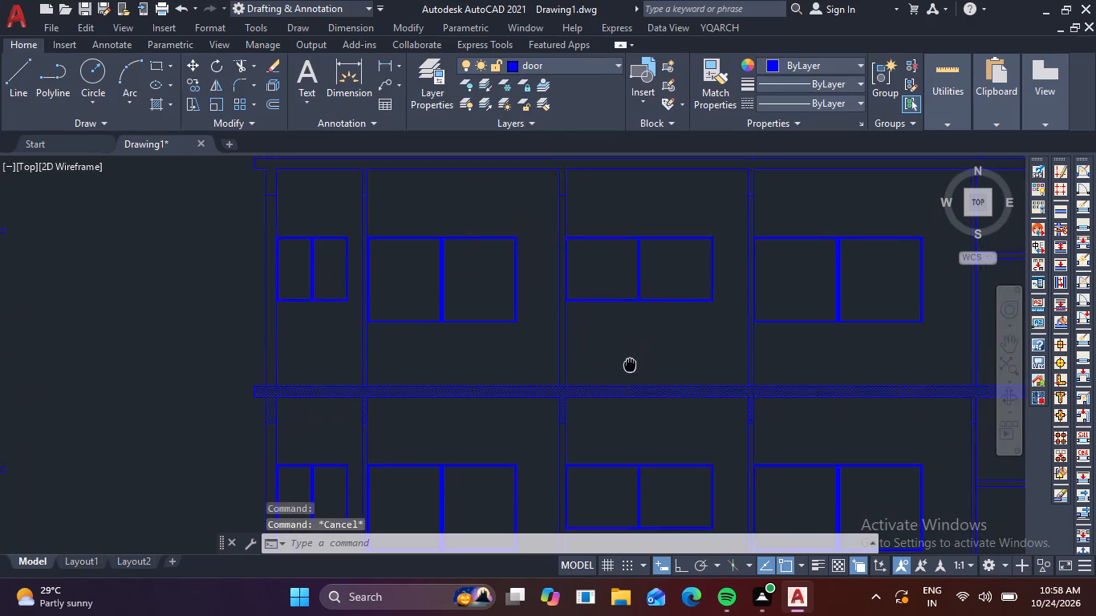
middle_drag(630, 366, 605, 417)
key(h)
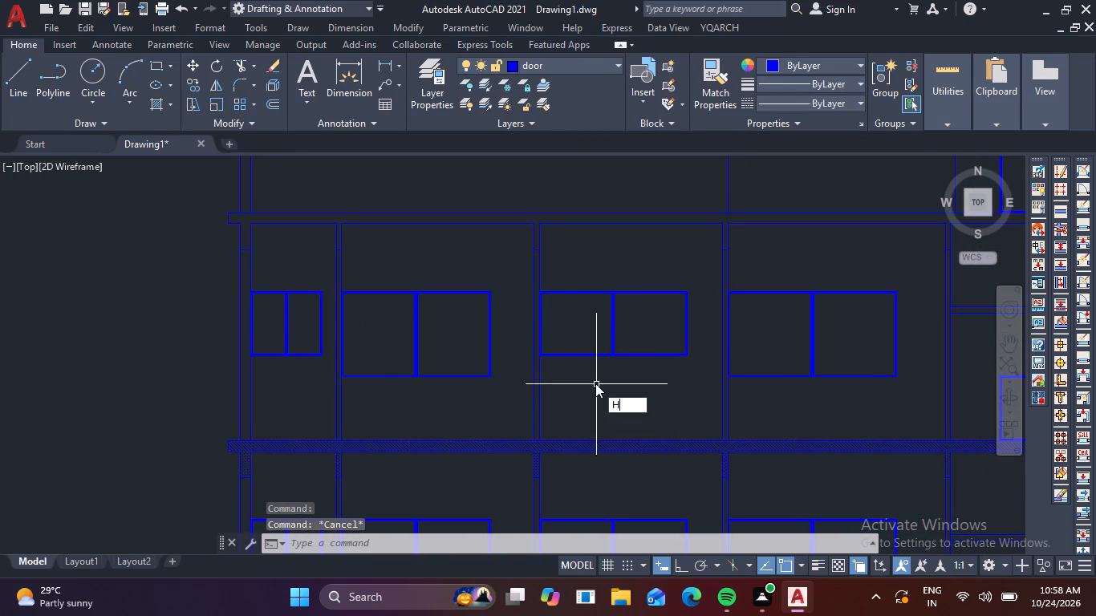
key(space)
click(153, 72)
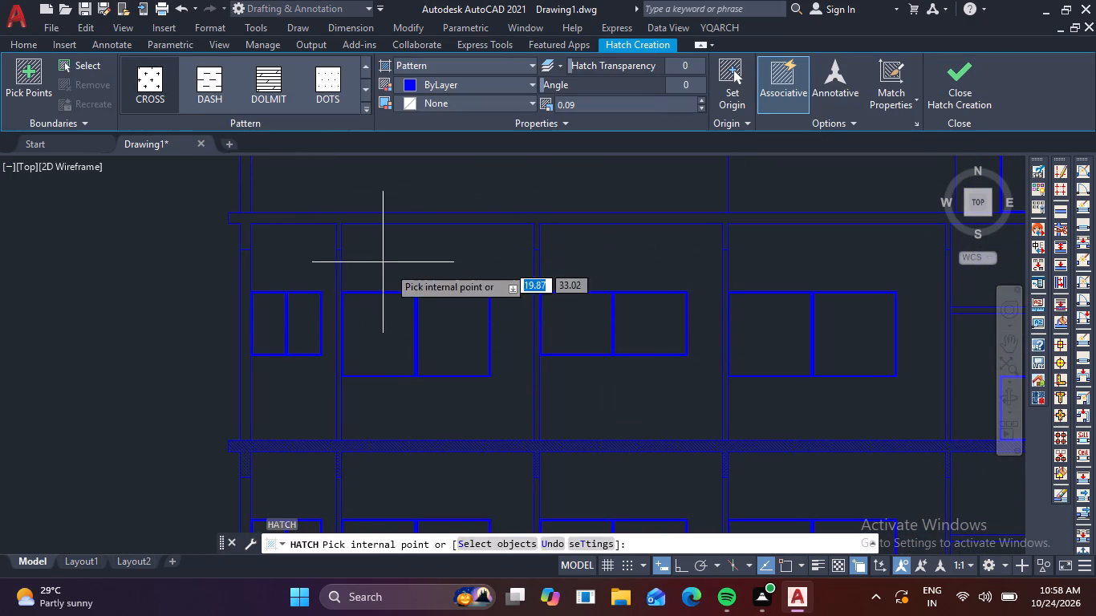
click(473, 219)
click(965, 80)
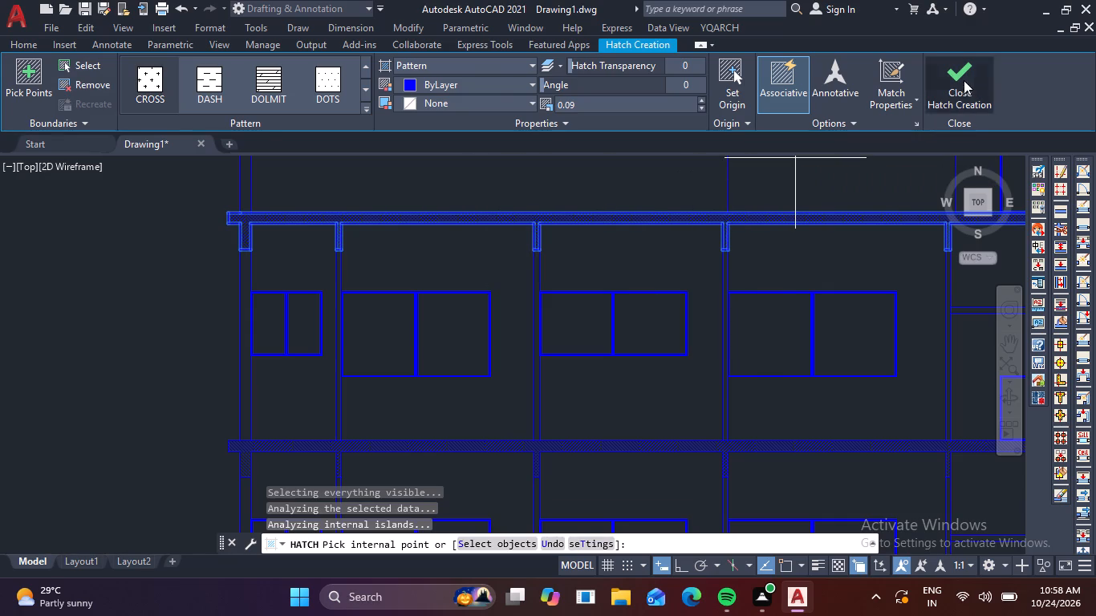
Hatch the slab on top of the stair room using the CROSS pattern at scale 0.09.
middle_drag(717, 269, 433, 448)
key(space)
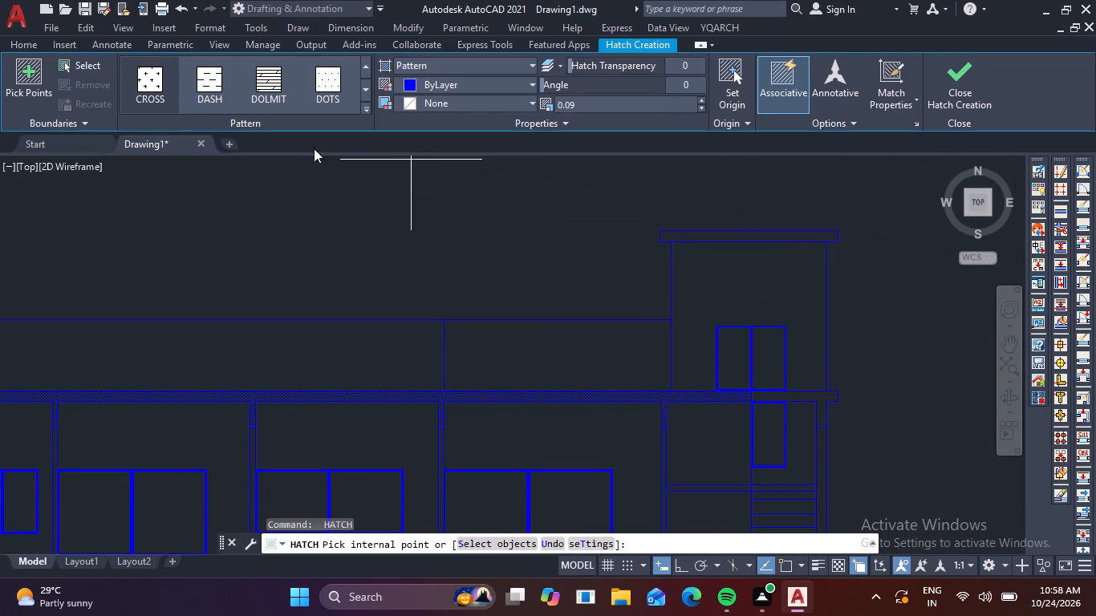
click(137, 83)
click(766, 236)
click(966, 75)
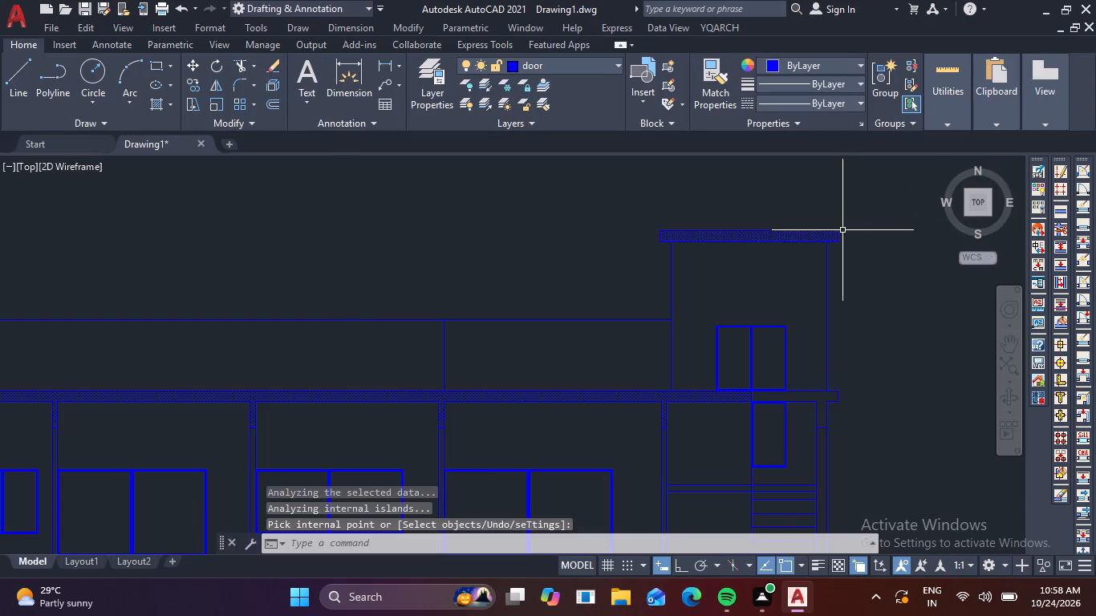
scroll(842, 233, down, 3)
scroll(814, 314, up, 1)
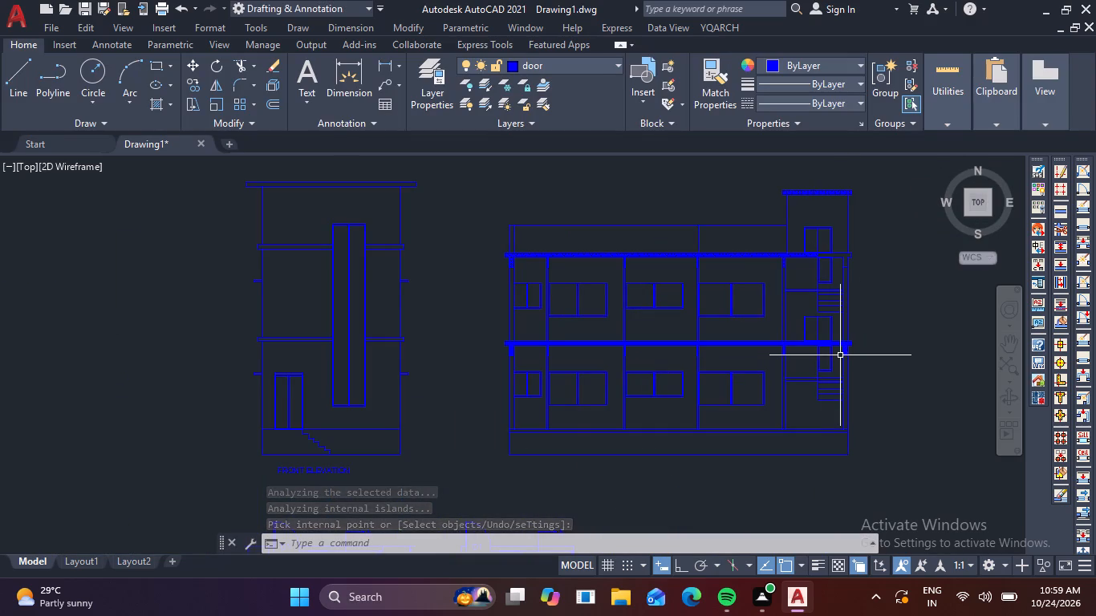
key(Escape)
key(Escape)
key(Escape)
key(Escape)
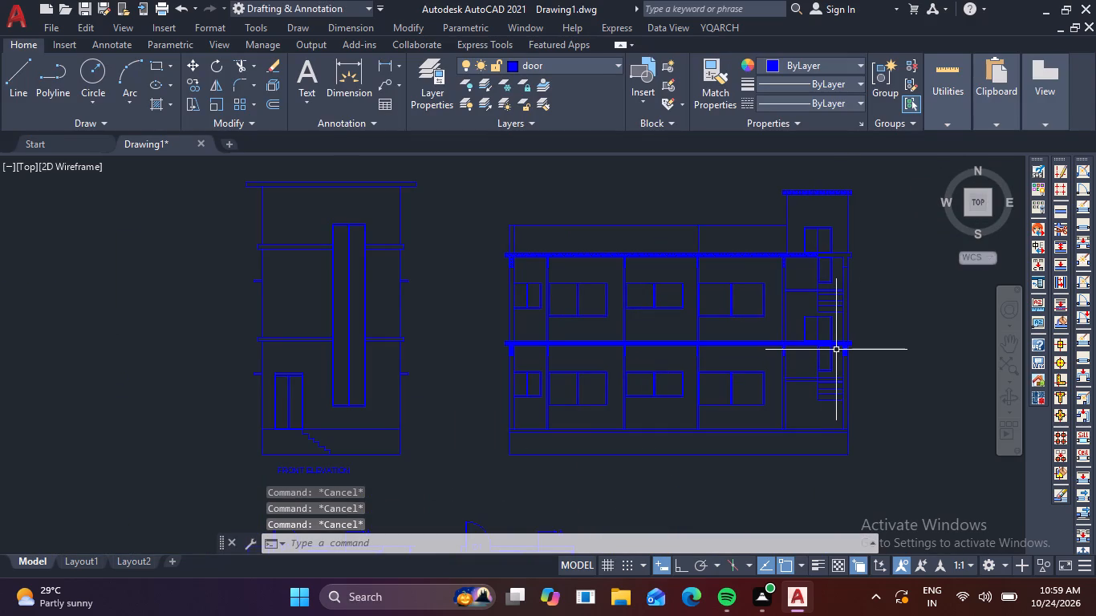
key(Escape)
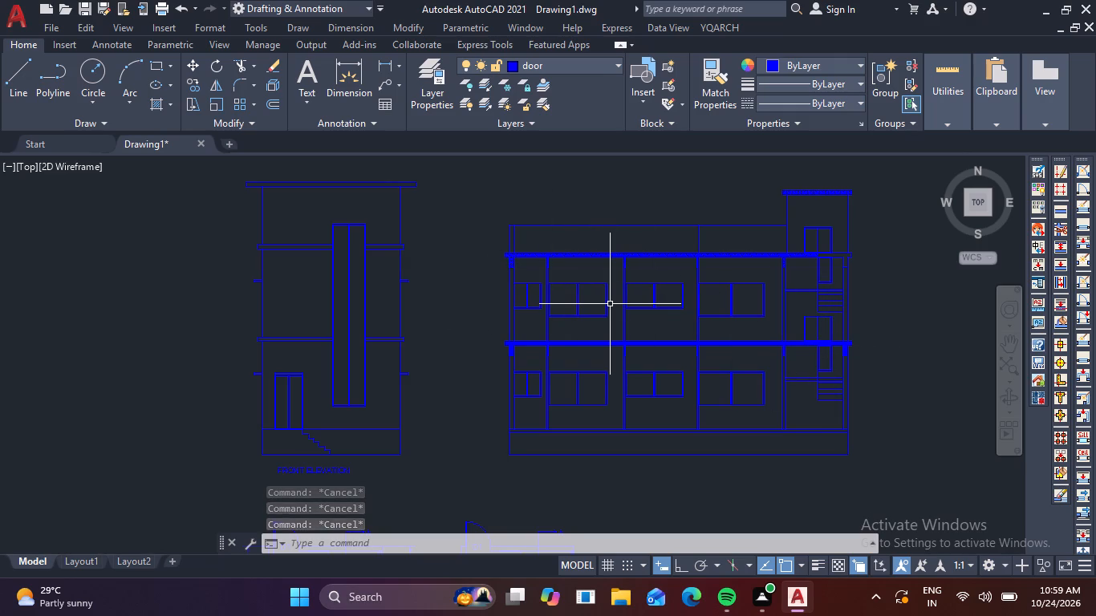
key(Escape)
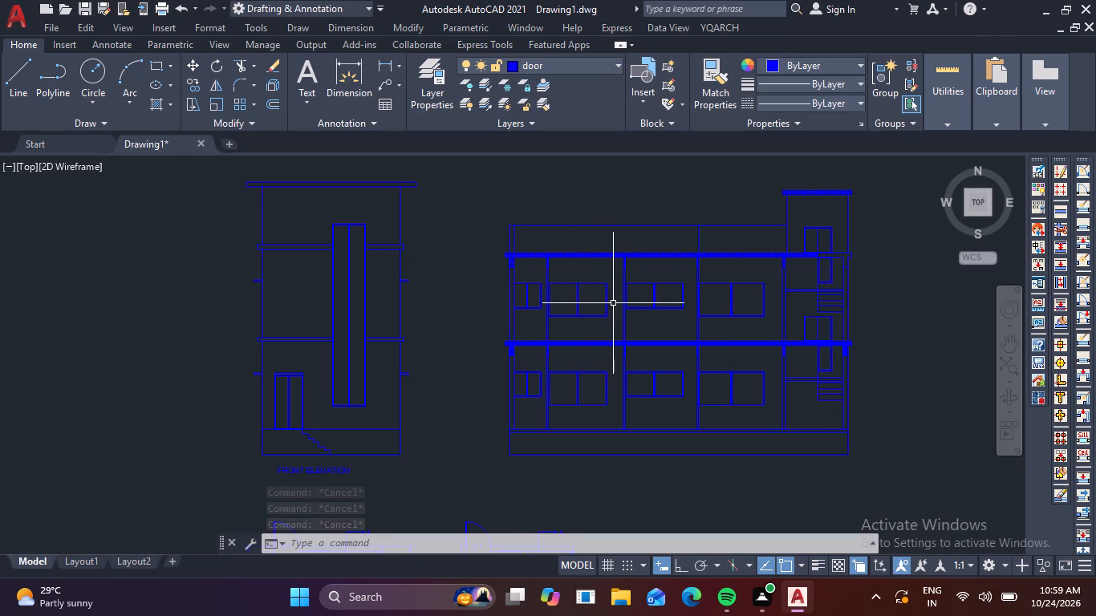
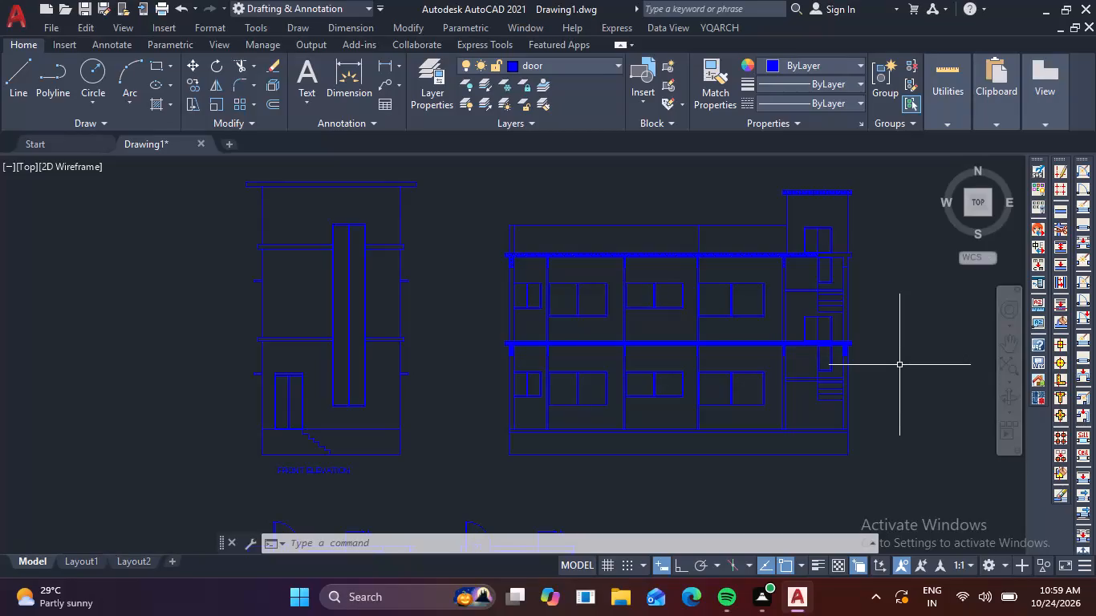
Hatch the two leftmost upper-floor walls and the left parapet wall of the section using the ANSI32 pattern at scale 0.09.
key(Escape)
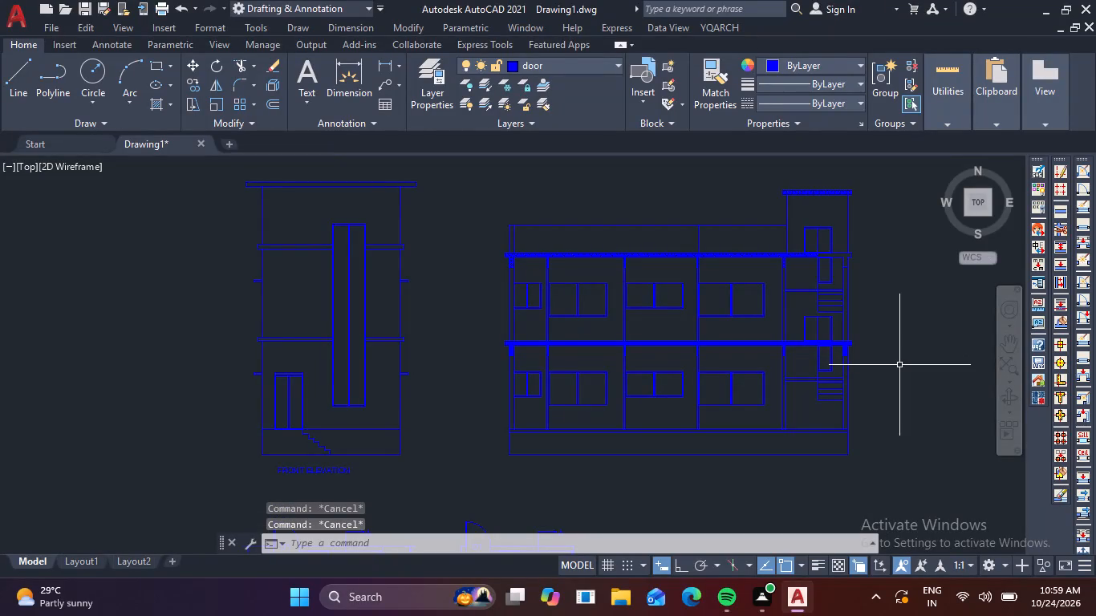
key(h)
key(space)
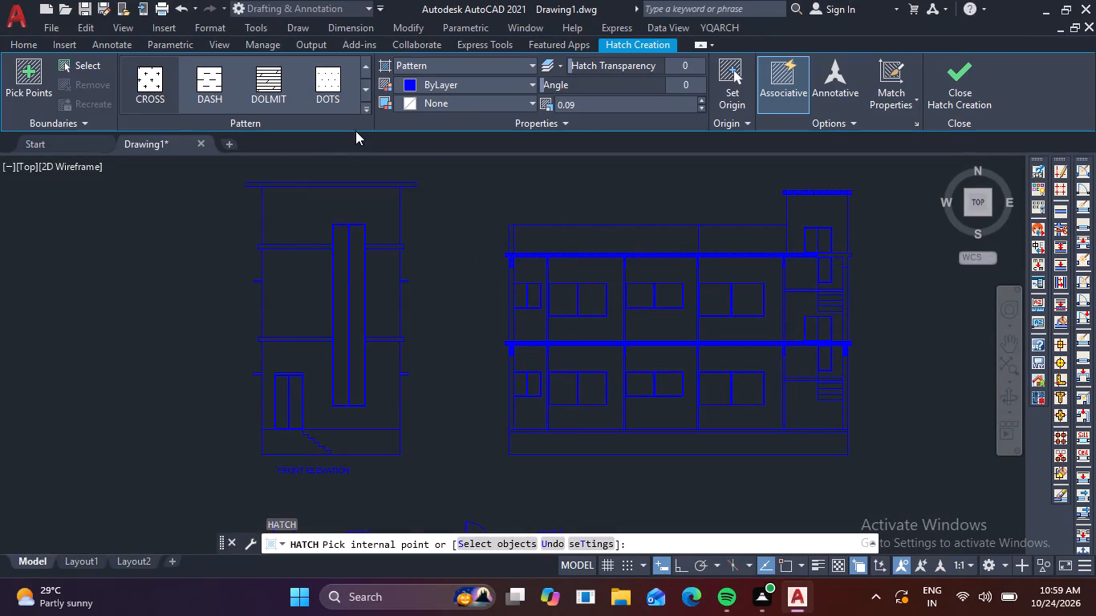
click(363, 109)
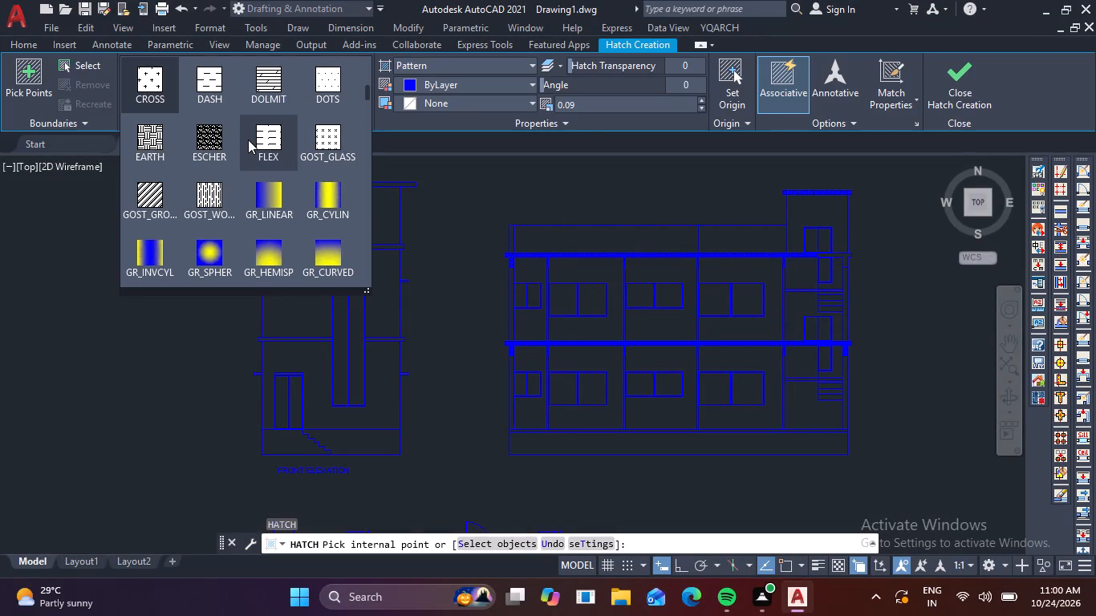
scroll(249, 139, up, 9)
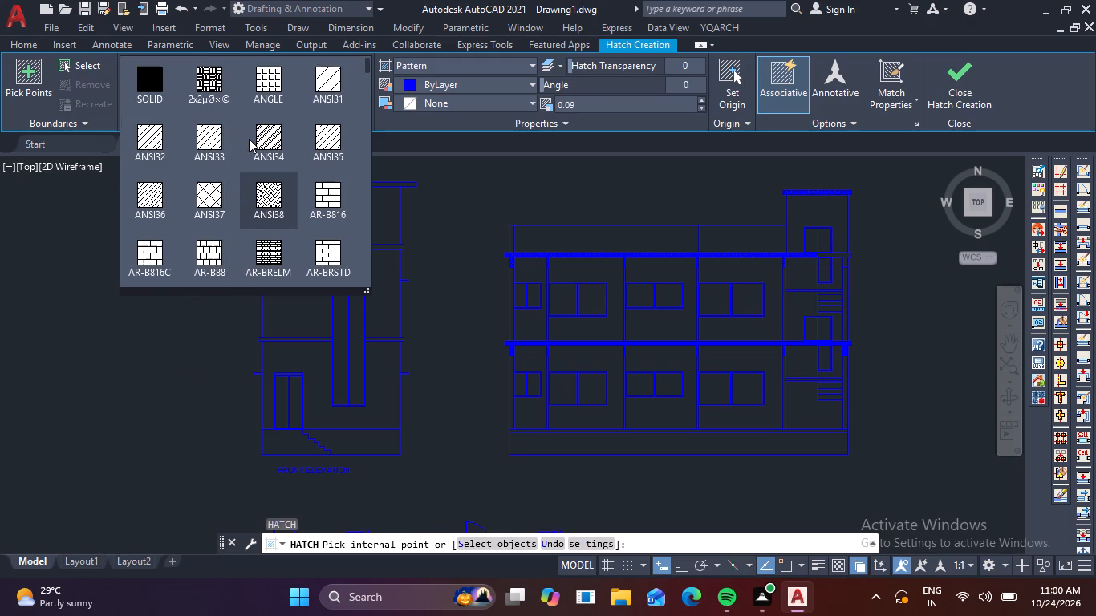
scroll(249, 139, up, 11)
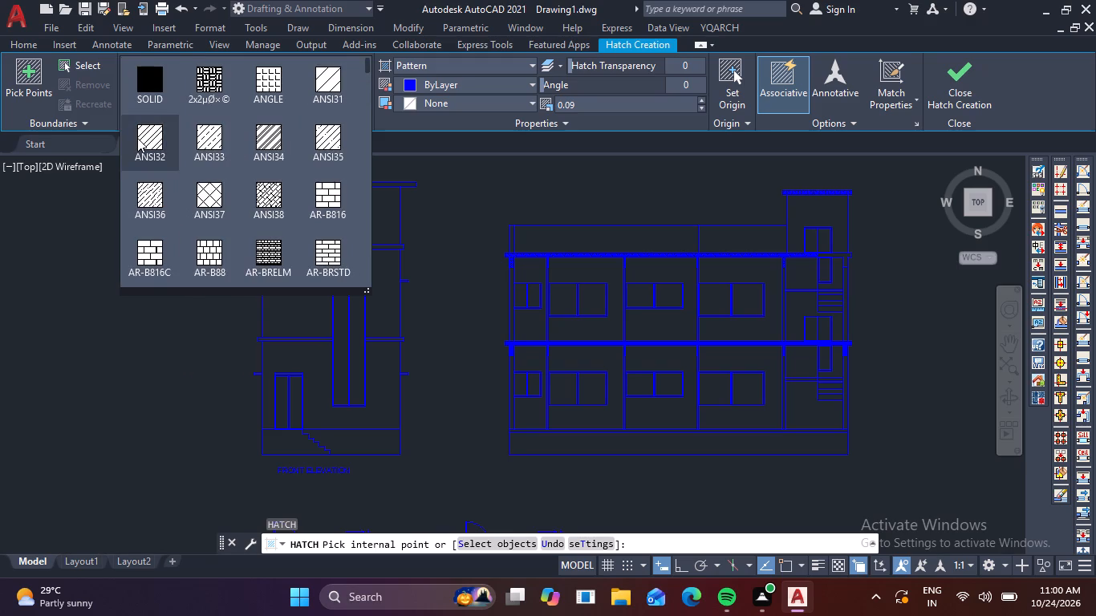
click(137, 138)
scroll(522, 313, up, 3)
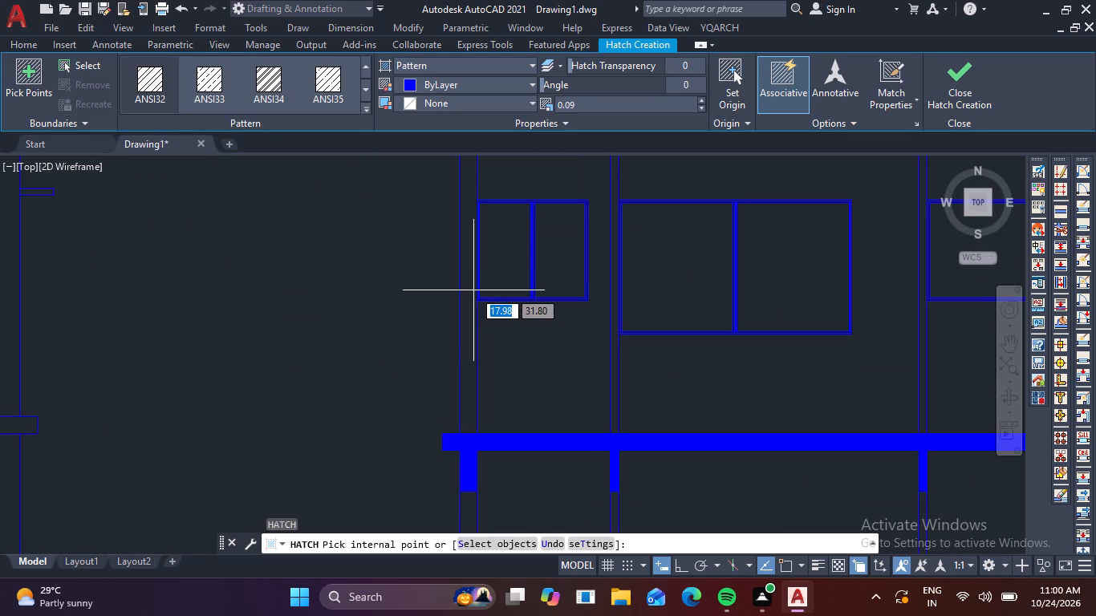
scroll(467, 302, down, 1)
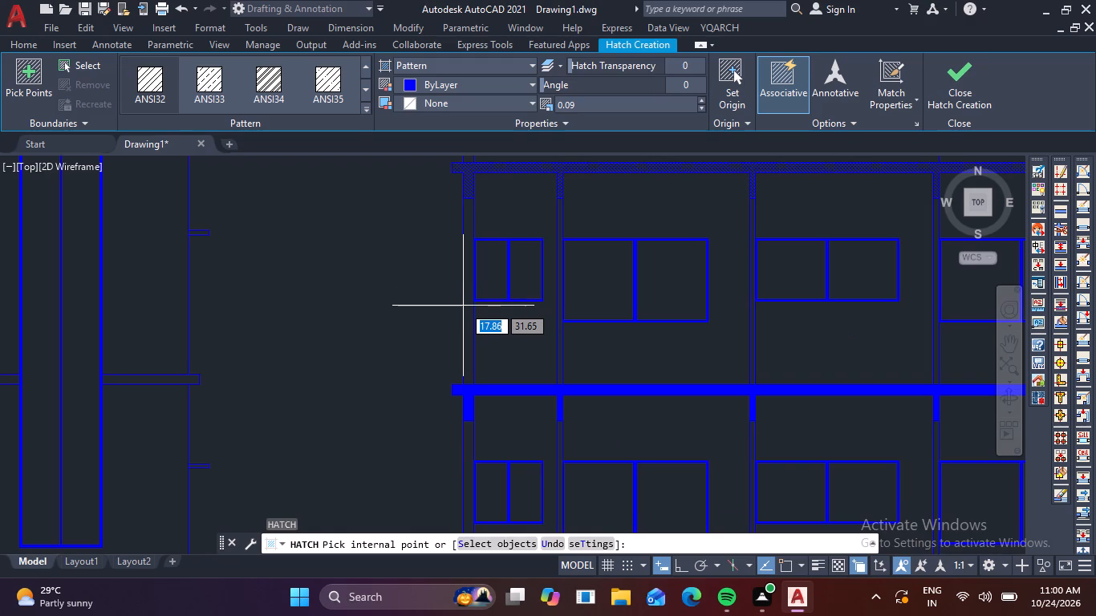
click(469, 310)
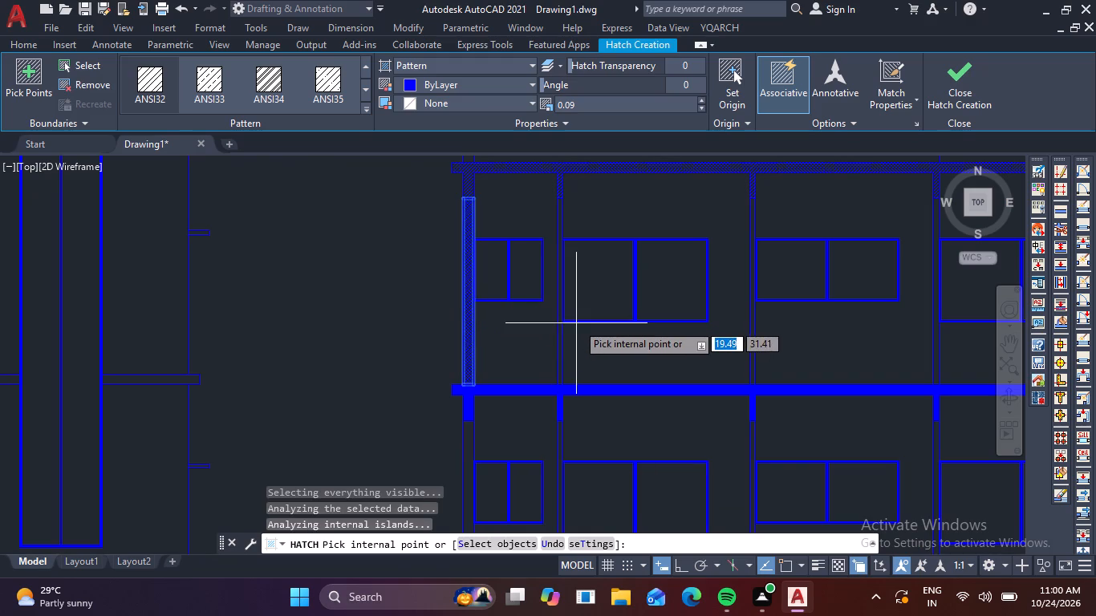
scroll(569, 325, up, 3)
click(518, 314)
scroll(499, 331, down, 3)
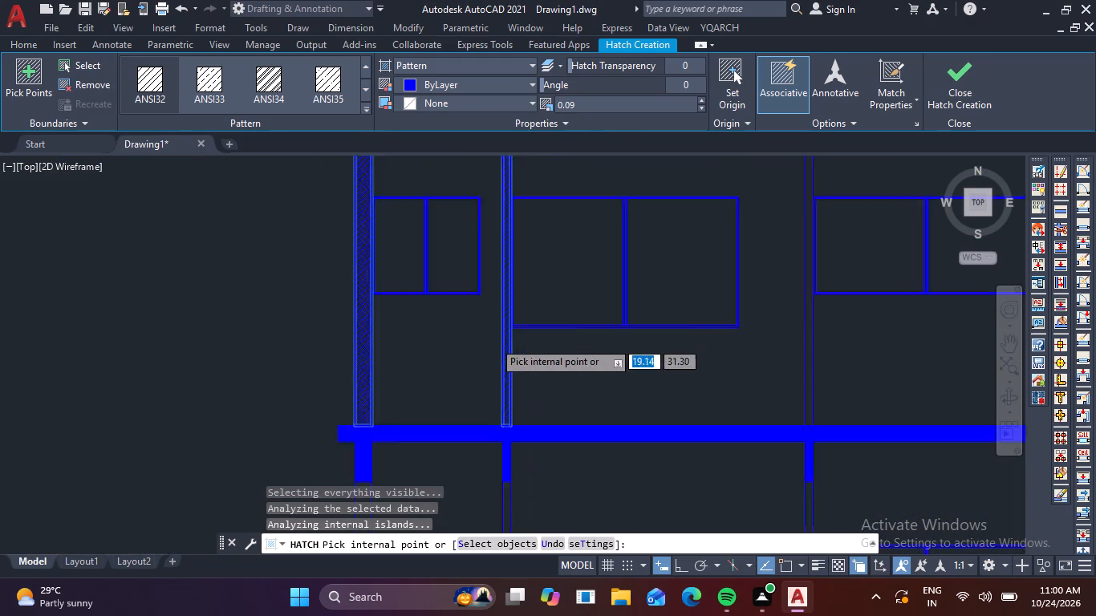
middle_drag(325, 248, 291, 421)
scroll(371, 333, up, 3)
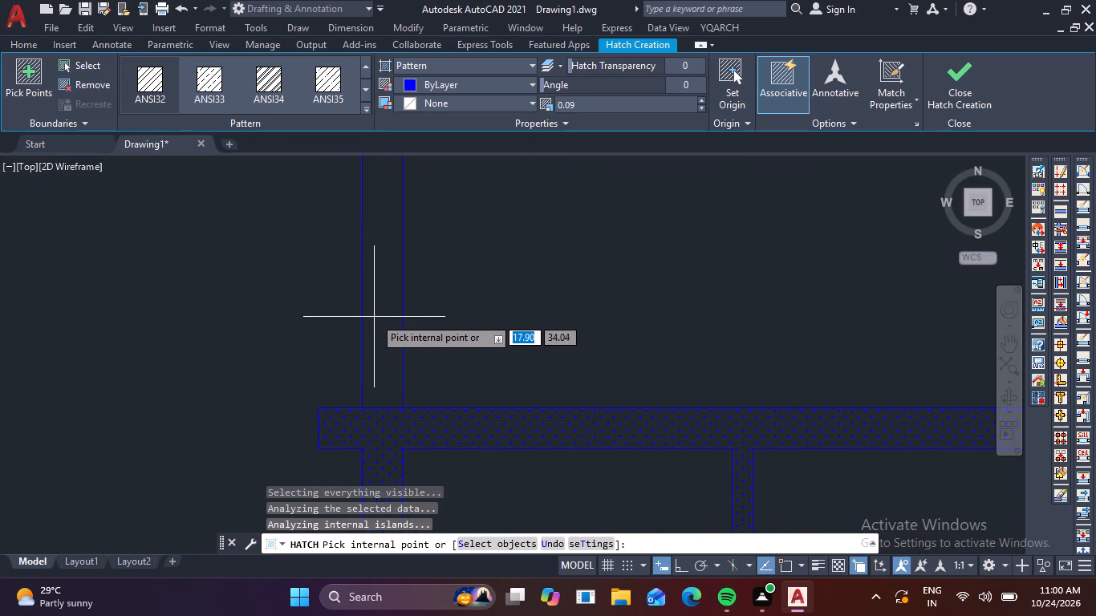
click(380, 312)
click(968, 95)
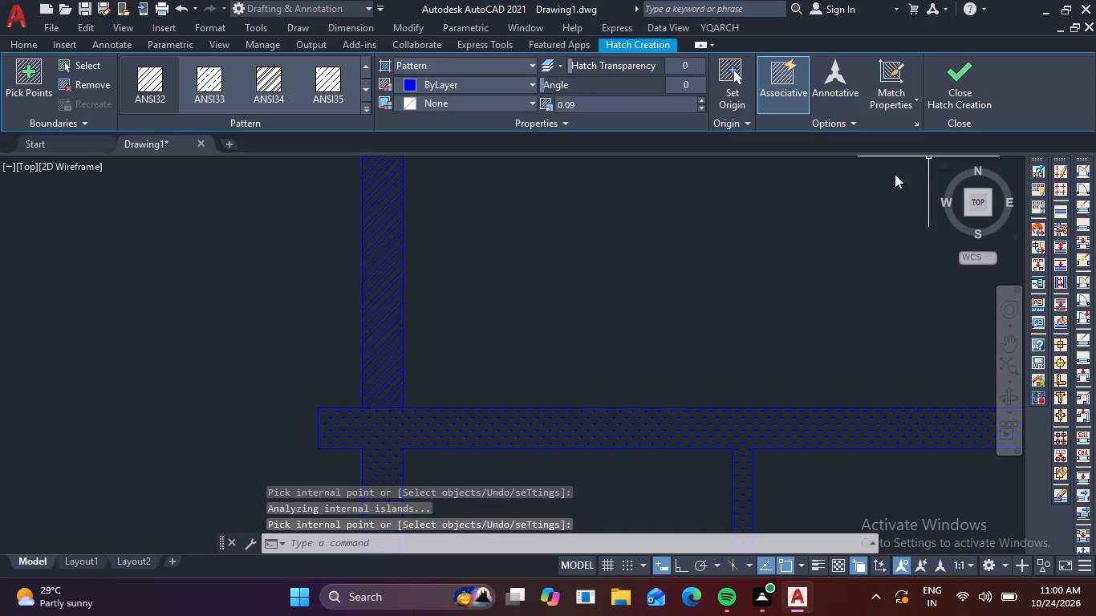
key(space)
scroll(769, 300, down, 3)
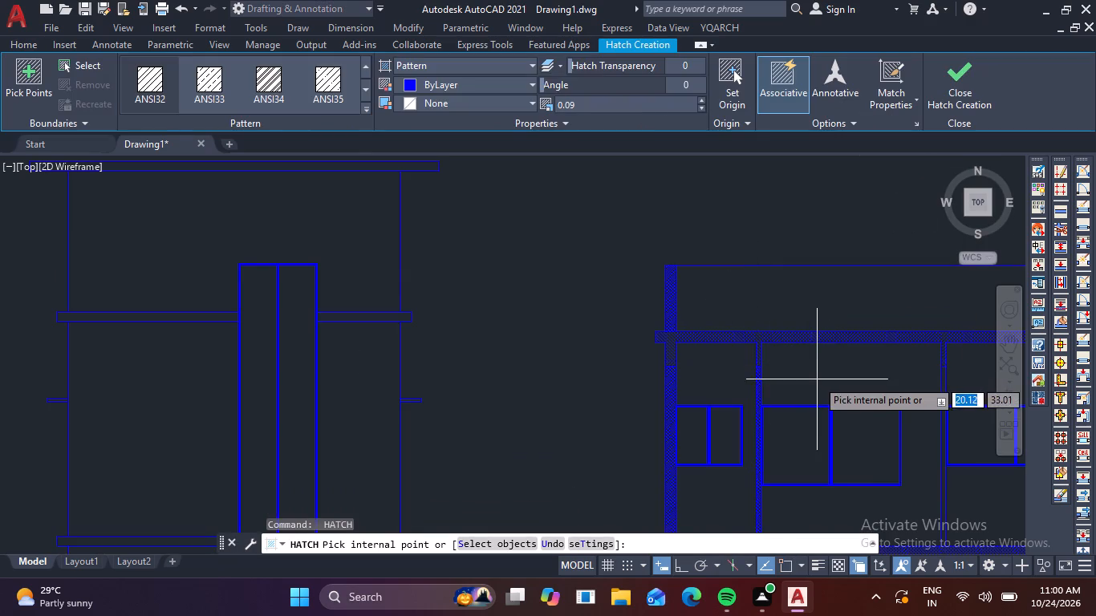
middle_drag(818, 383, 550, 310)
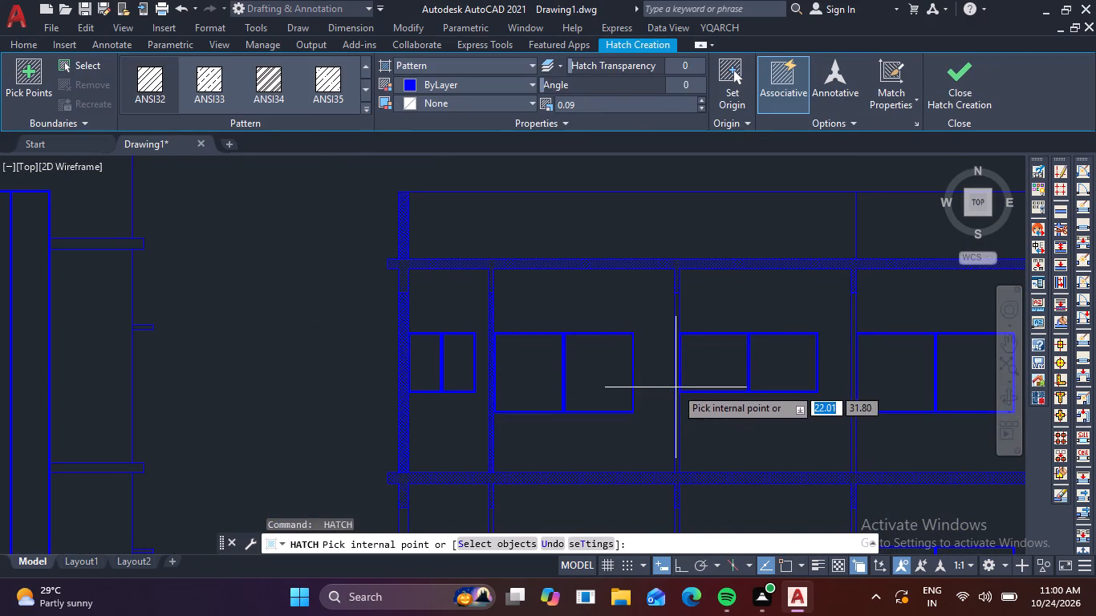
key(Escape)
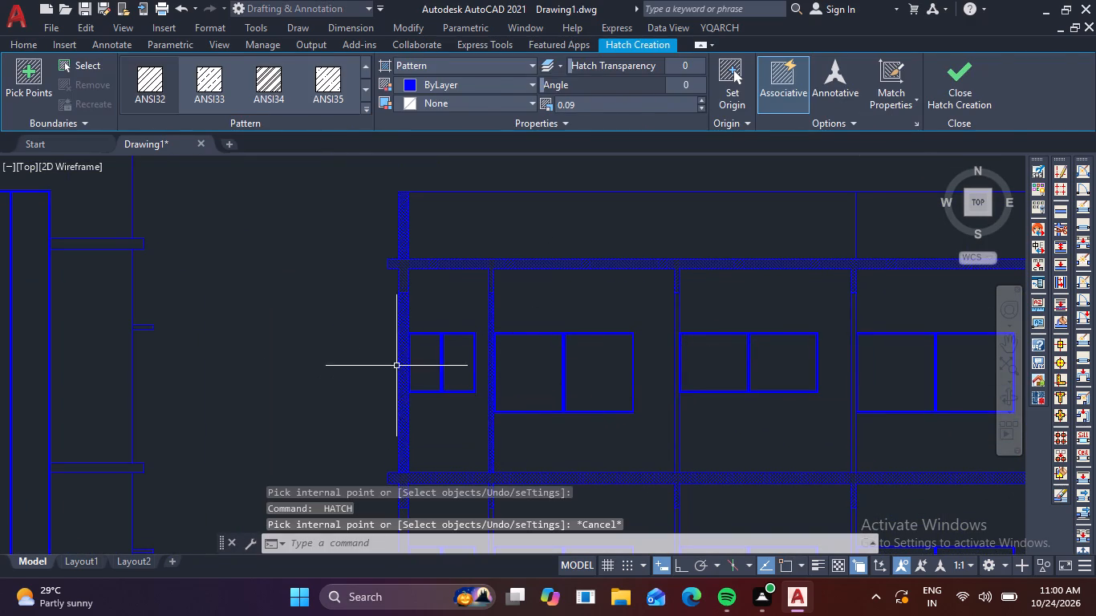
Set the ANSI32 wall hatch's pattern scale to 0.31 and finish editing the hatch.
click(404, 349)
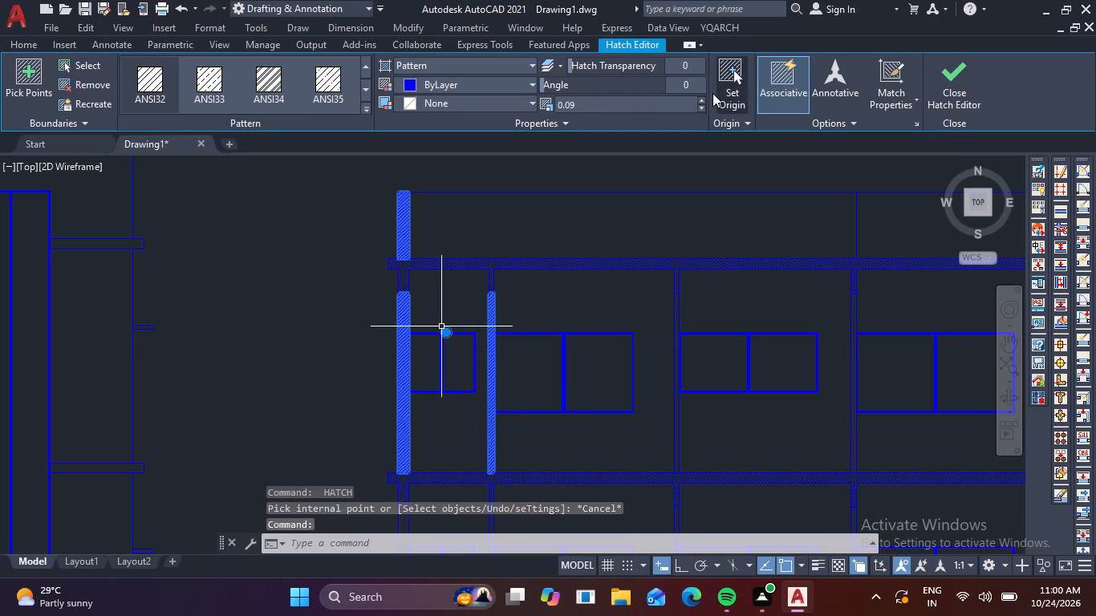
triple_click(700, 99)
double_click(700, 99)
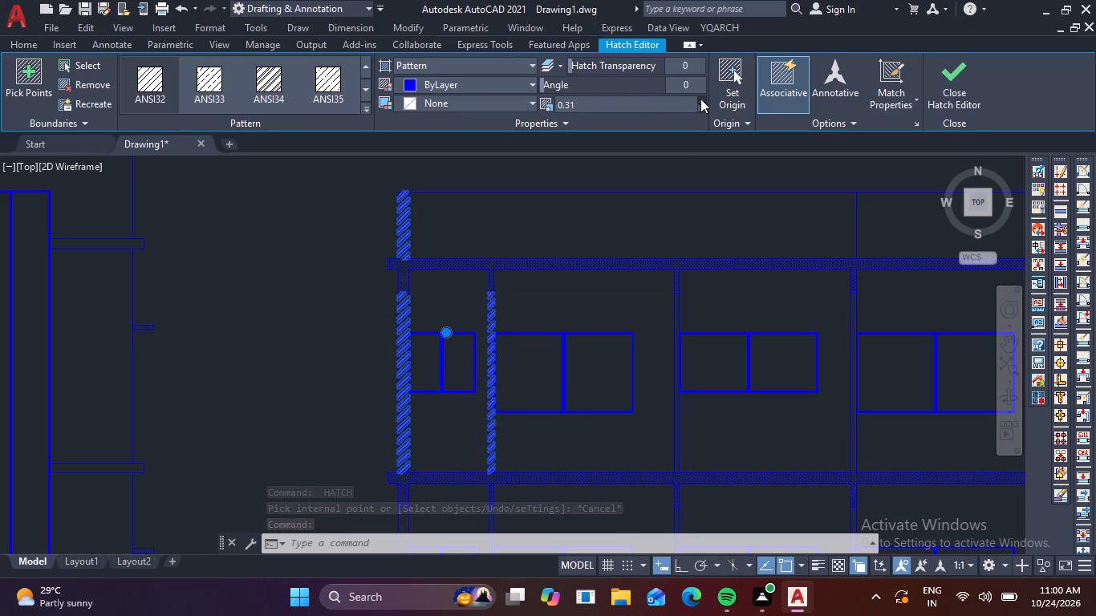
click(955, 87)
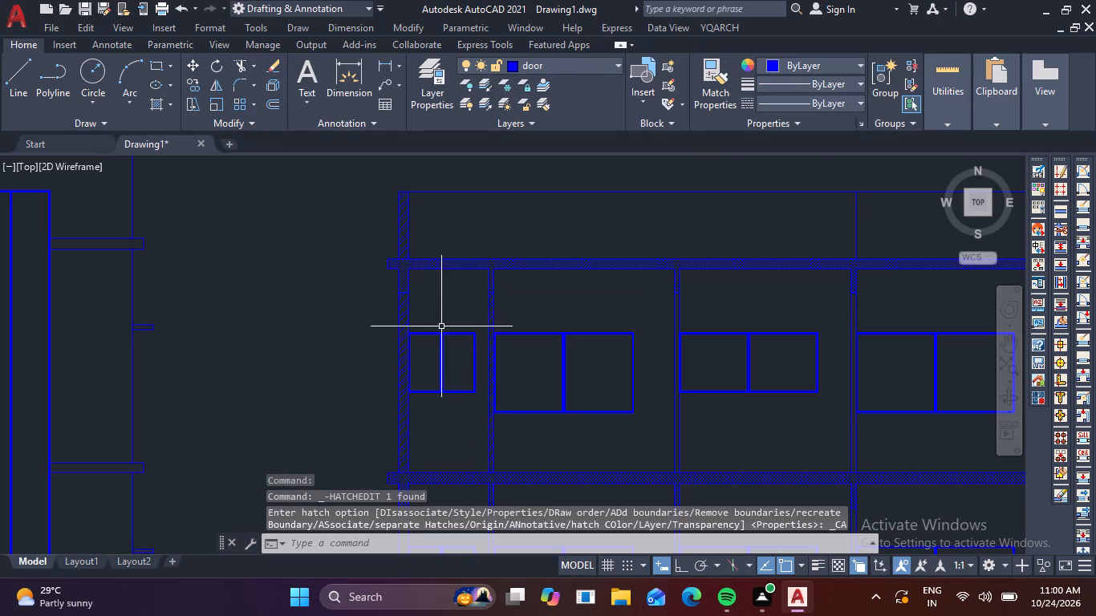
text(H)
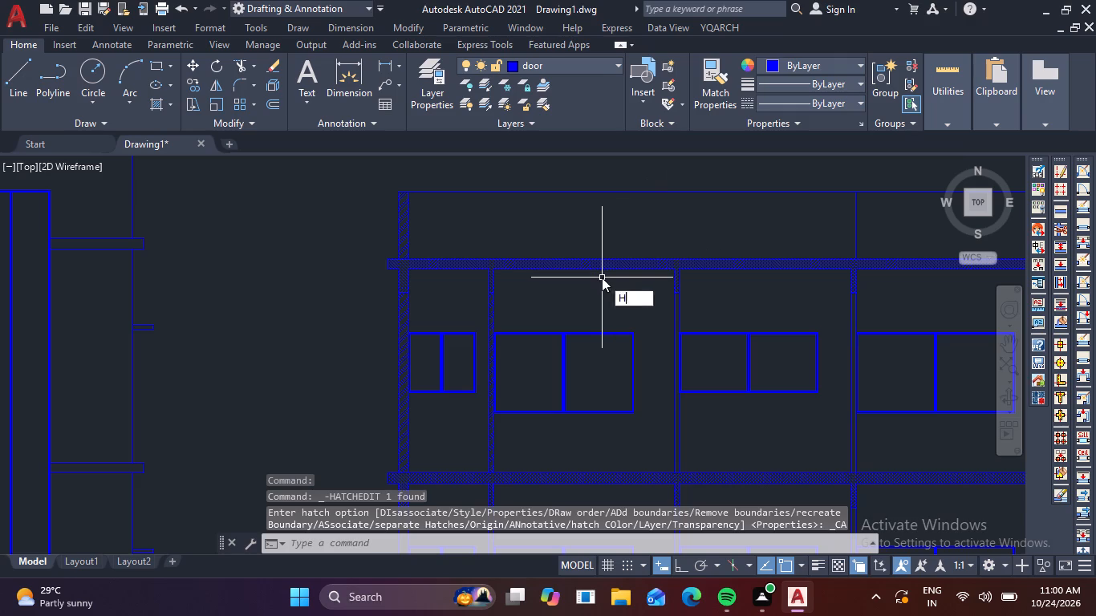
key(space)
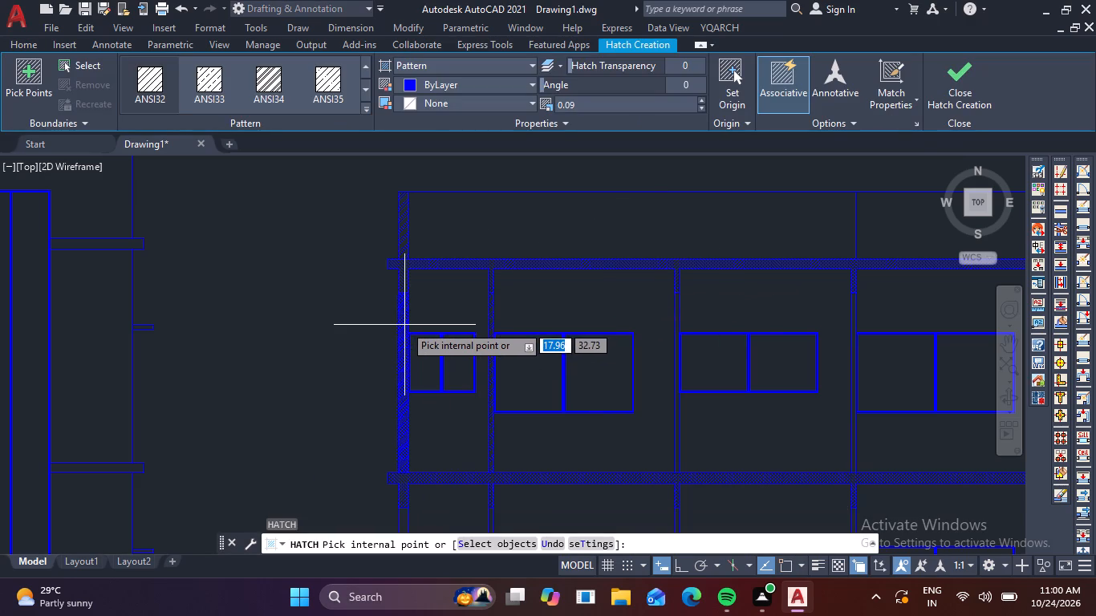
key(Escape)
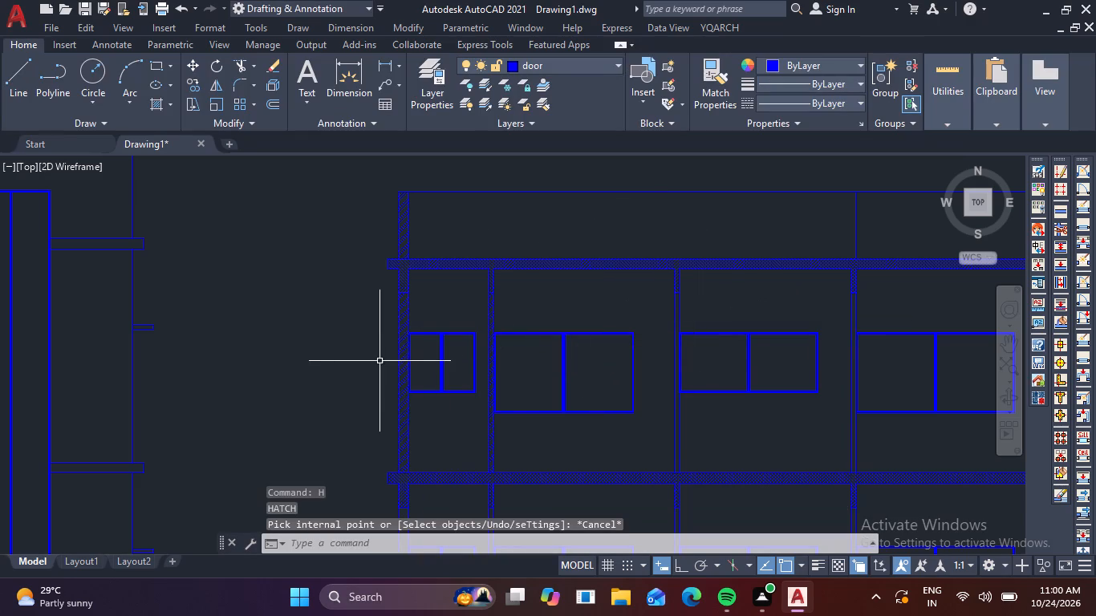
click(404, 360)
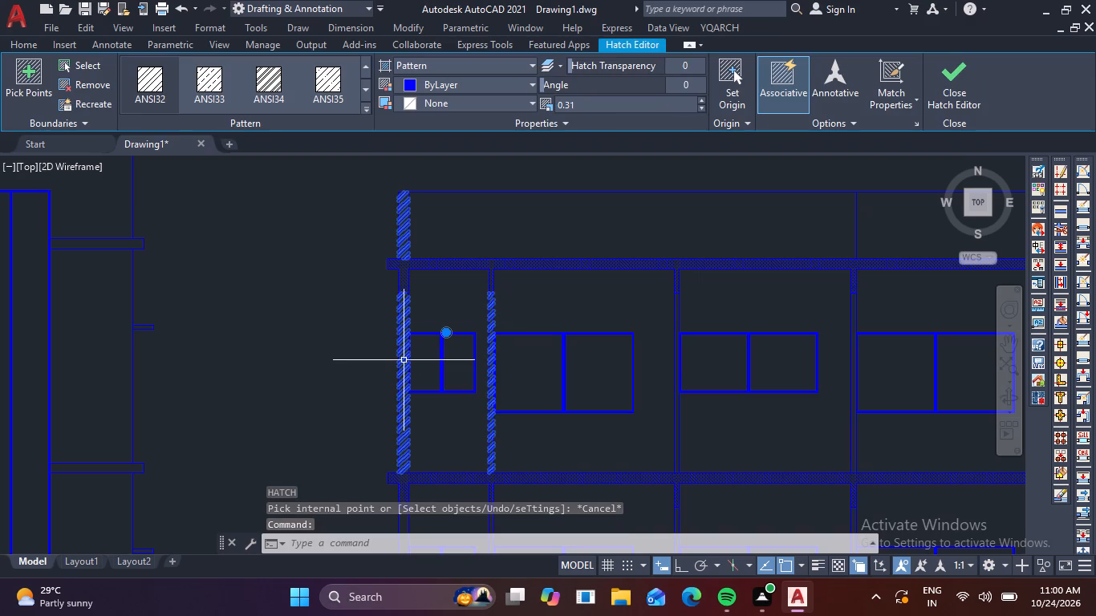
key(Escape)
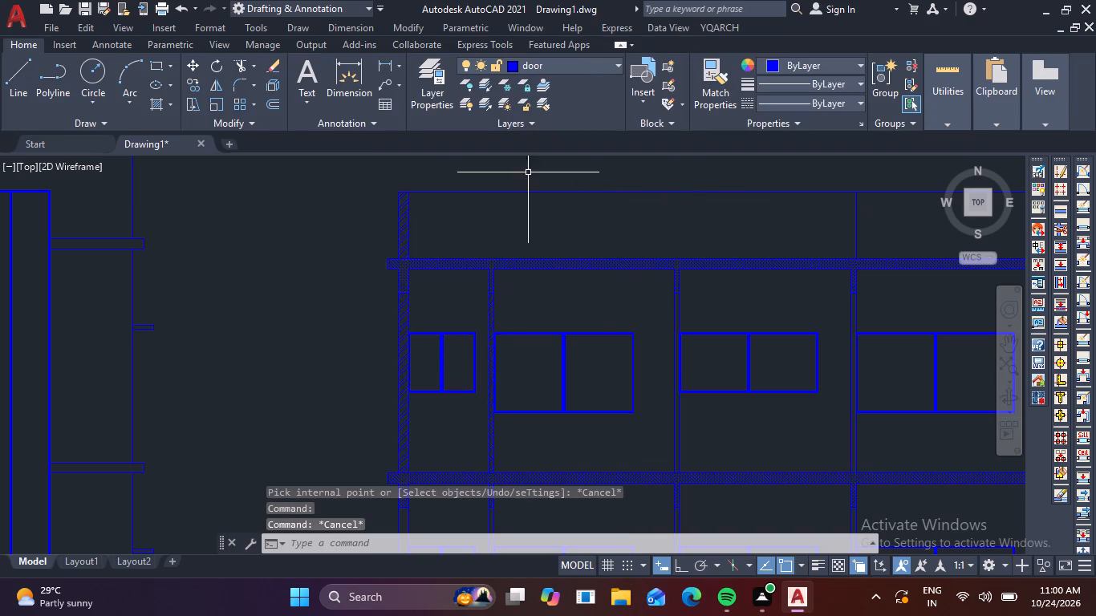
Hatch the four remaining upper-floor walls of the section, through to the outer stair wall, using the ANSI32 pattern at scale 0.31.
text(H)
key(space)
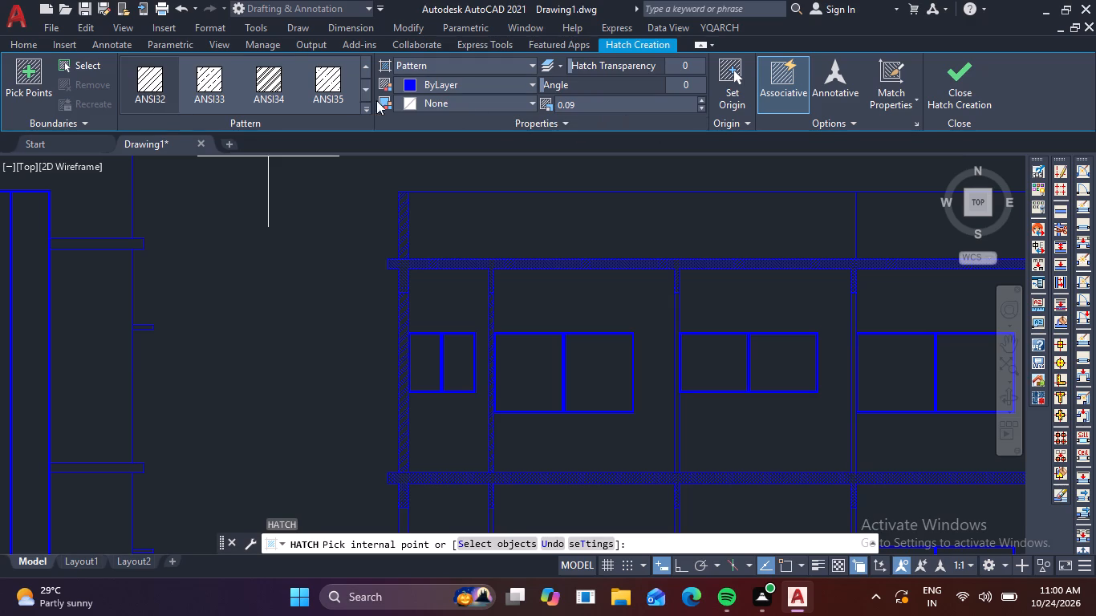
click(154, 75)
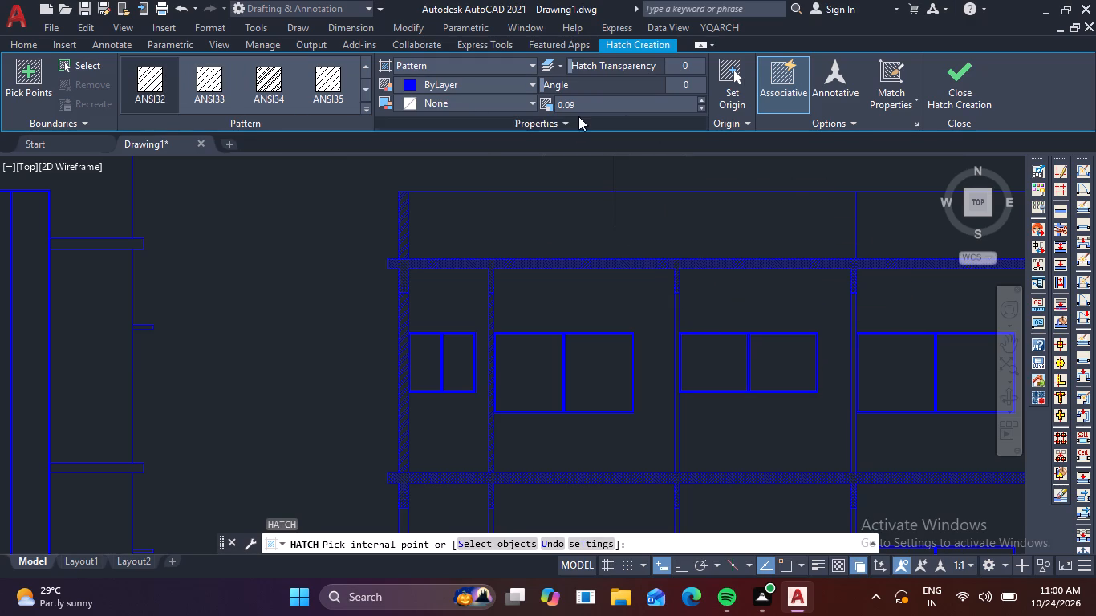
click(599, 110)
key(BackSpace)
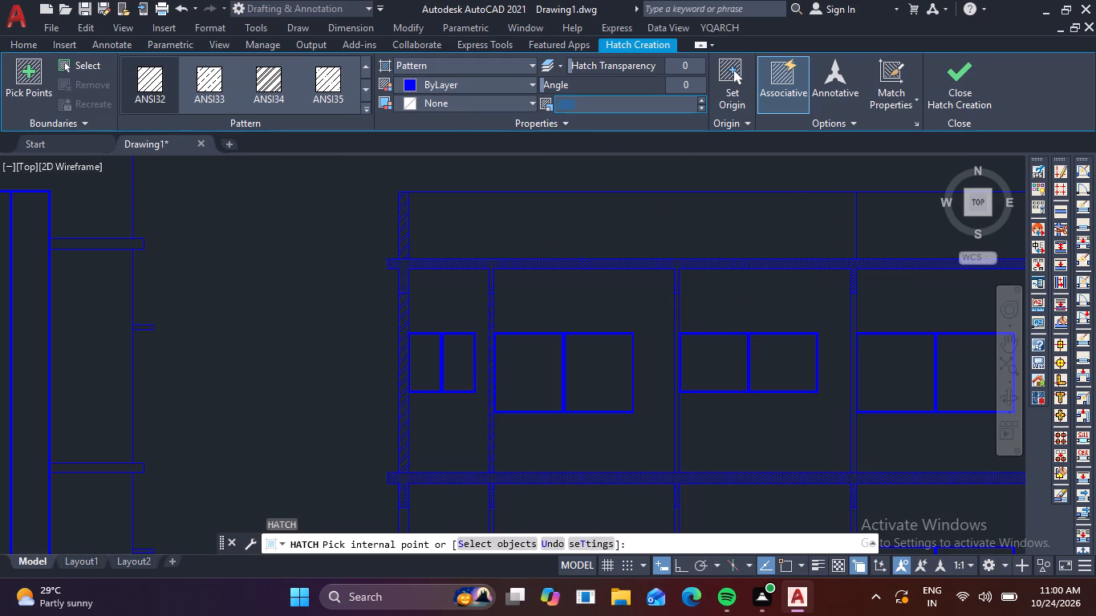
text(0.)
text(31)
key(Return)
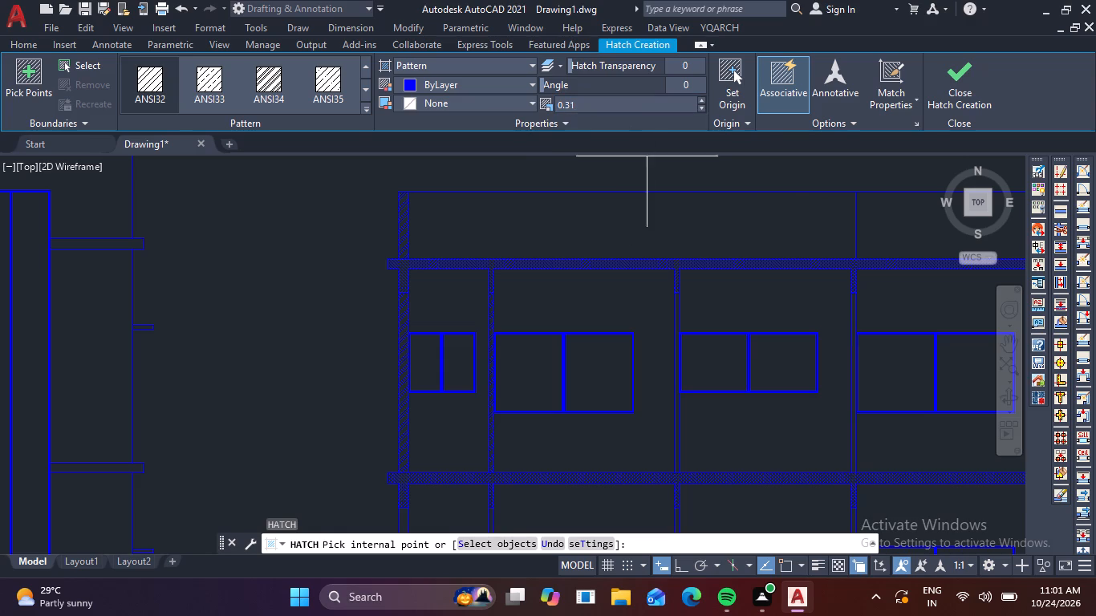
scroll(672, 343, up, 2)
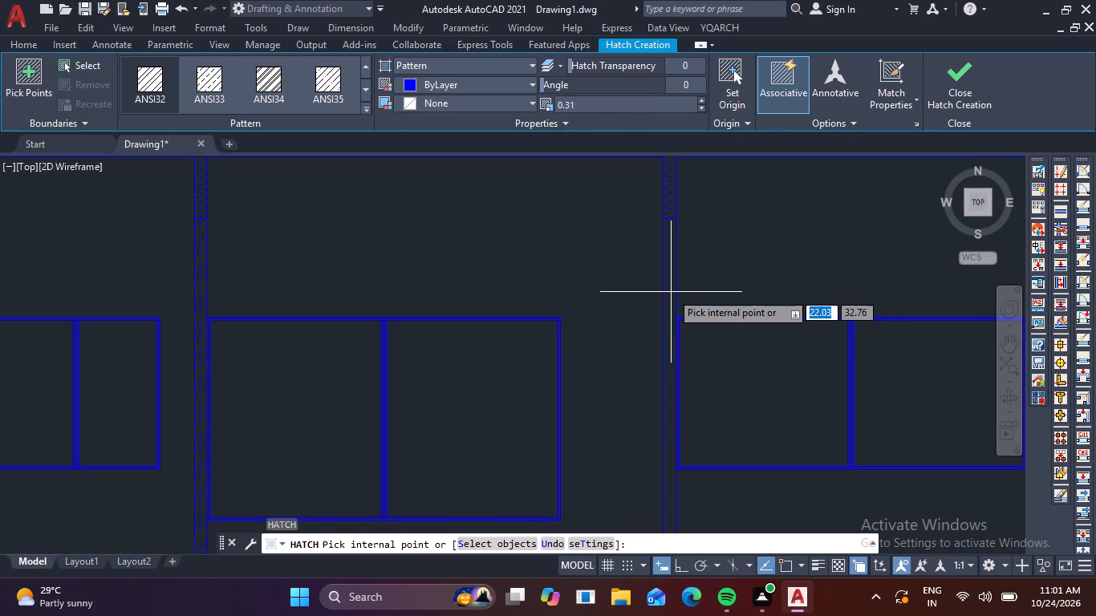
click(671, 292)
scroll(686, 316, down, 3)
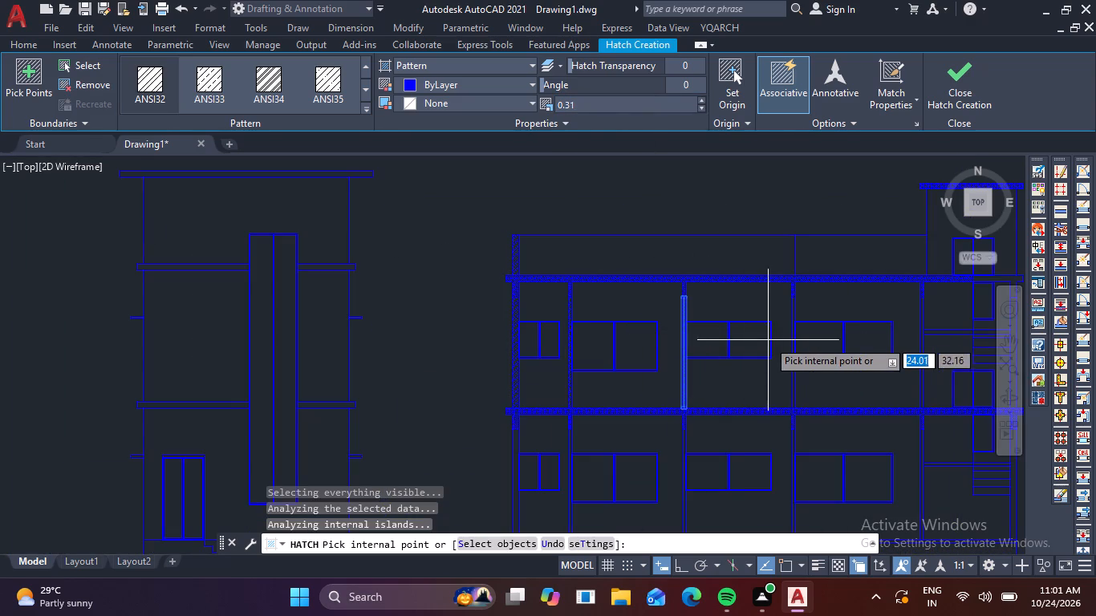
middle_drag(806, 346, 598, 265)
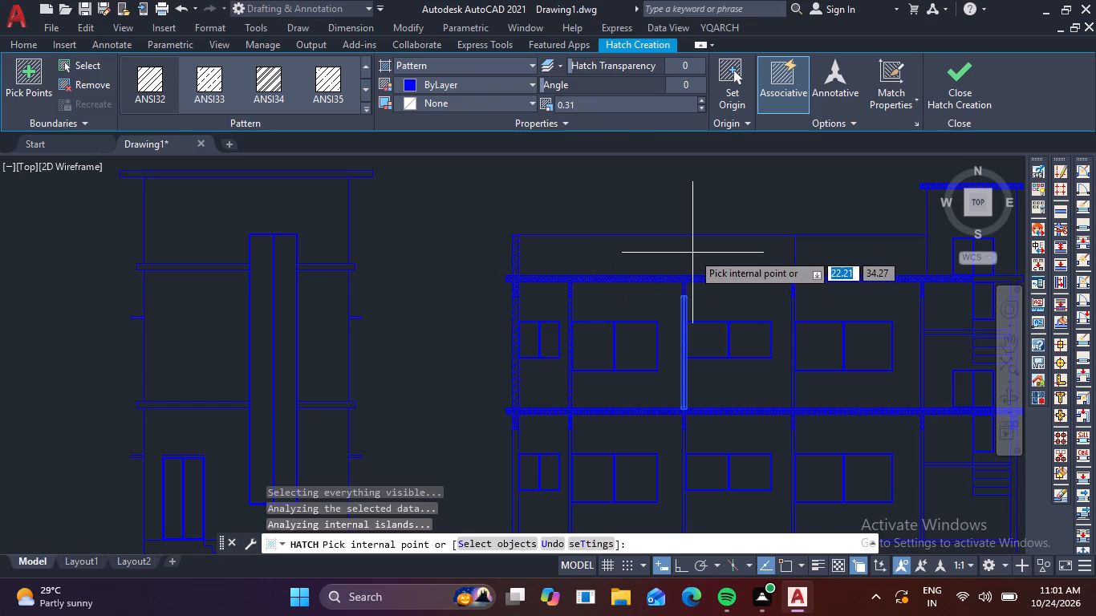
middle_drag(726, 203, 400, 131)
scroll(477, 270, up, 2)
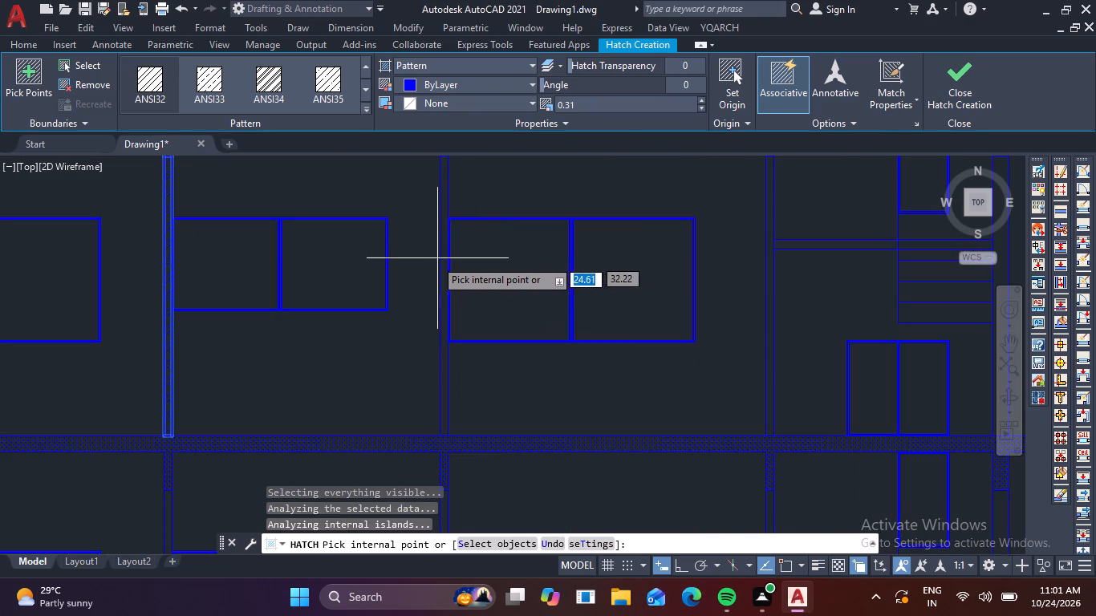
click(444, 267)
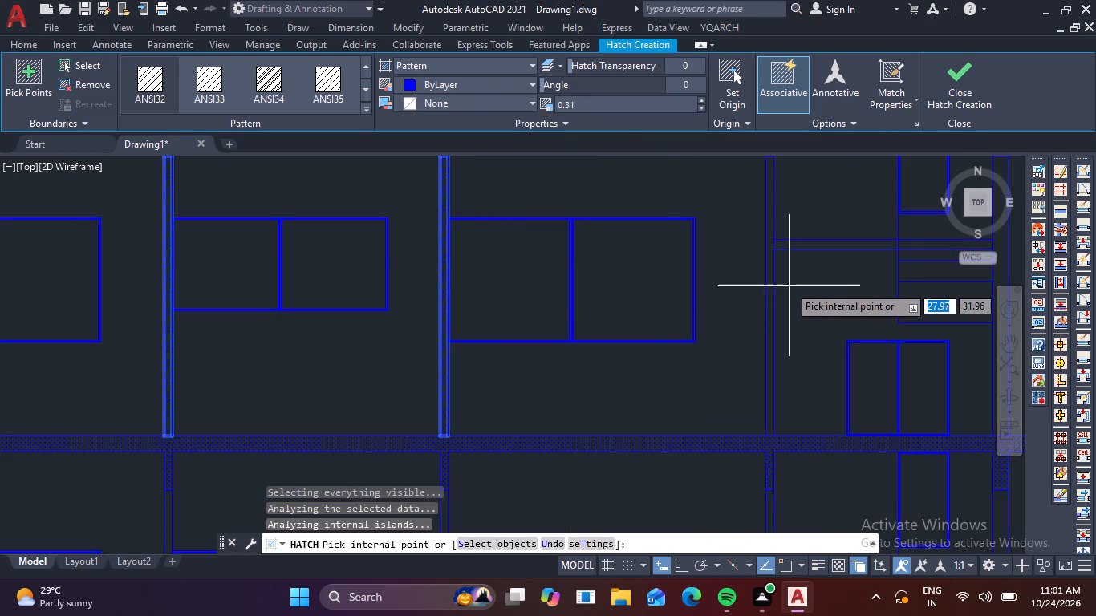
click(770, 274)
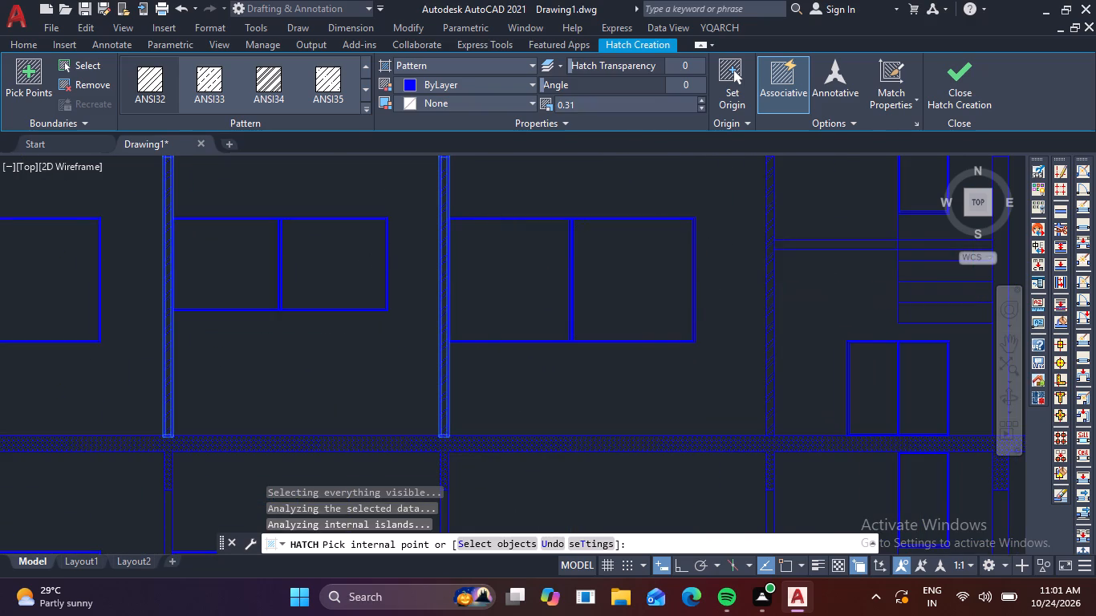
scroll(735, 305, down, 2)
scroll(854, 341, up, 2)
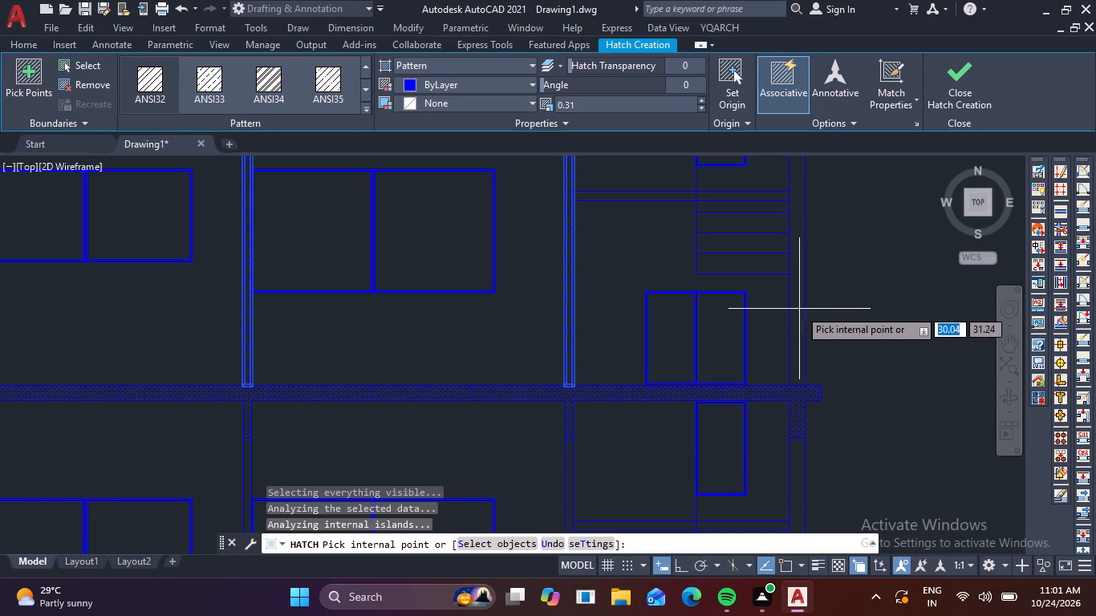
click(798, 305)
Add the two ground-floor walls enclosing the stair to the ANSI32 hatch at scale 0.31 and finish the hatch.
scroll(826, 308, down, 3)
middle_drag(858, 306, 847, 351)
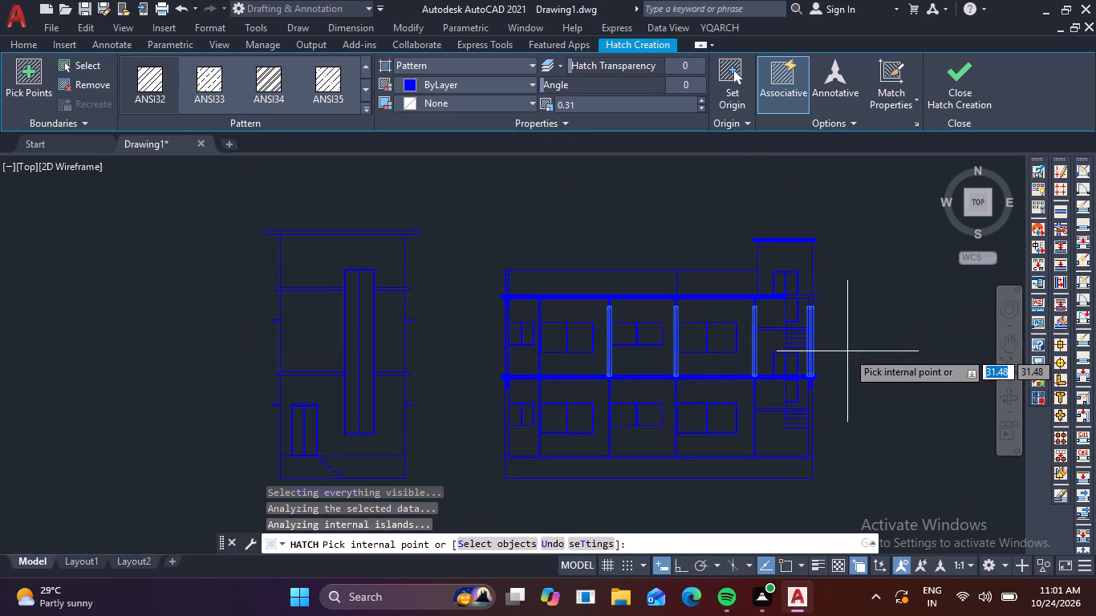
middle_drag(870, 375, 871, 292)
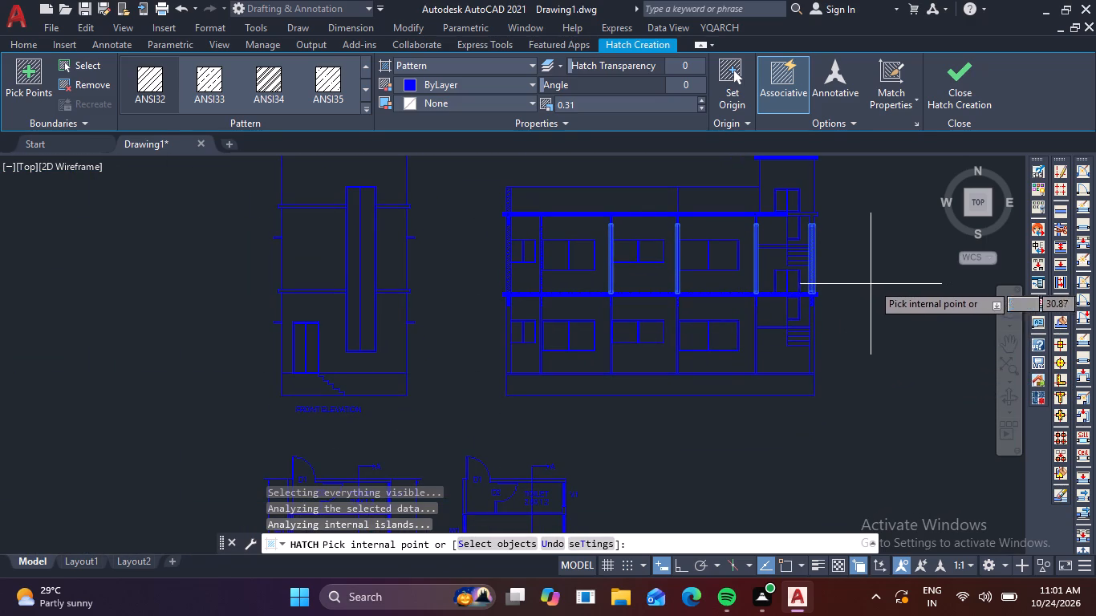
middle_drag(876, 302, 870, 231)
scroll(833, 260, up, 2)
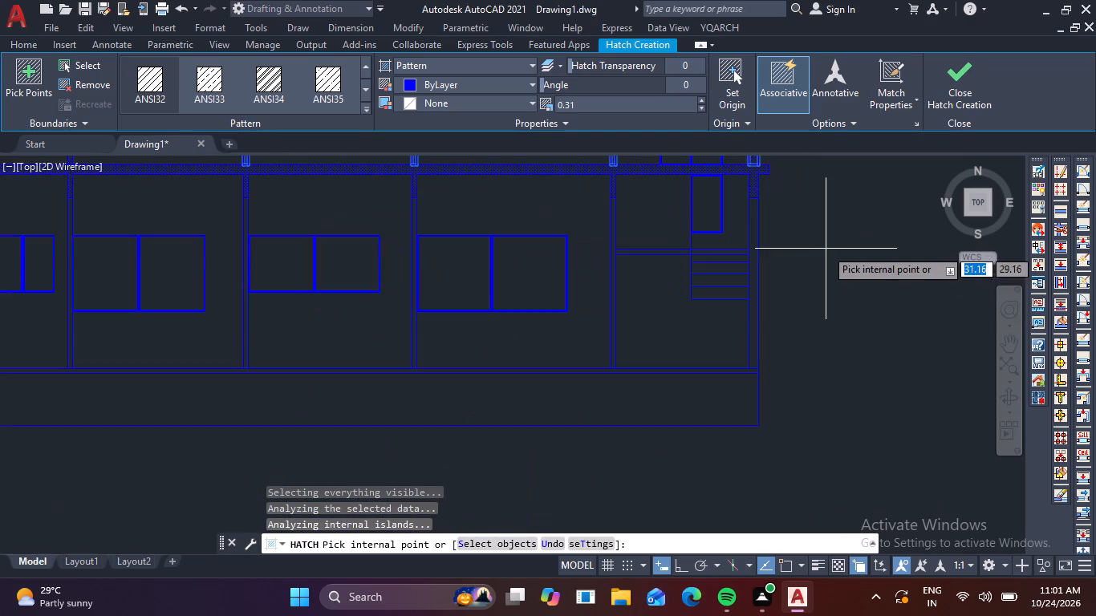
click(752, 258)
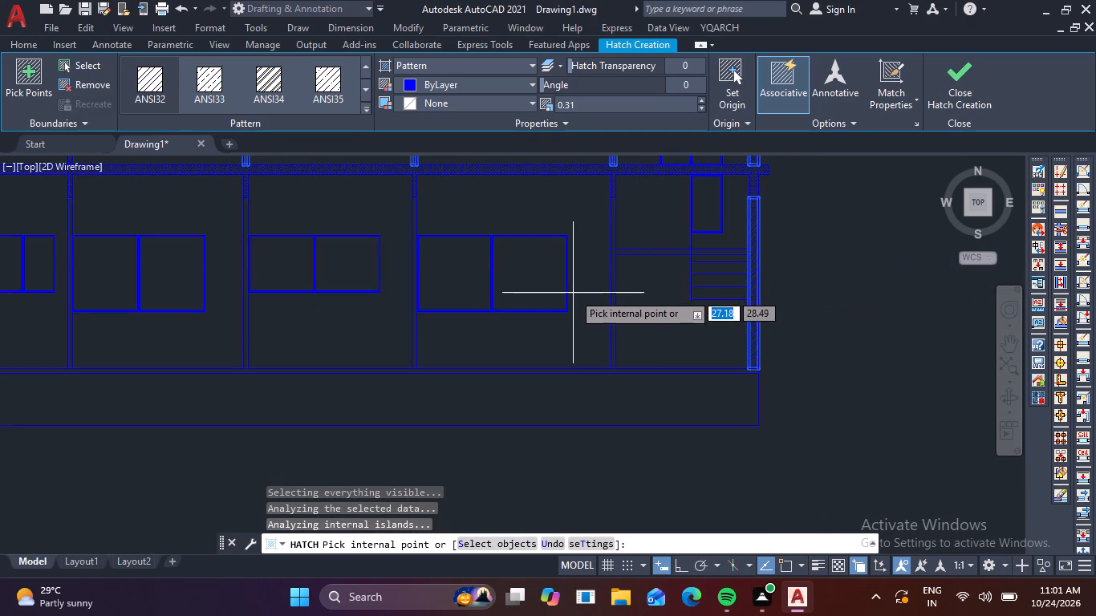
scroll(615, 292, up, 2)
click(602, 283)
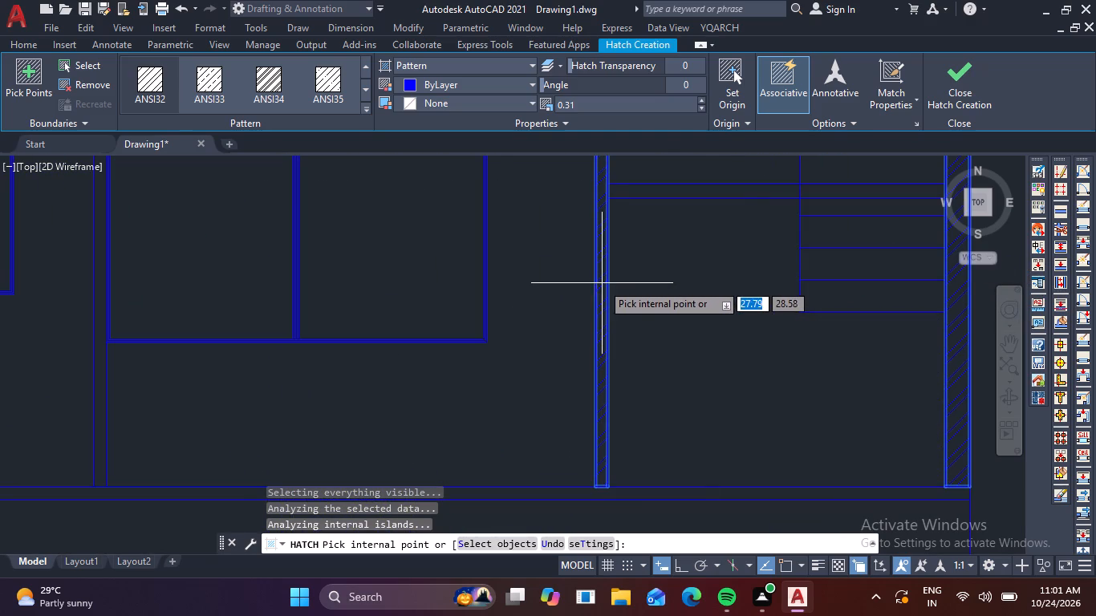
click(956, 83)
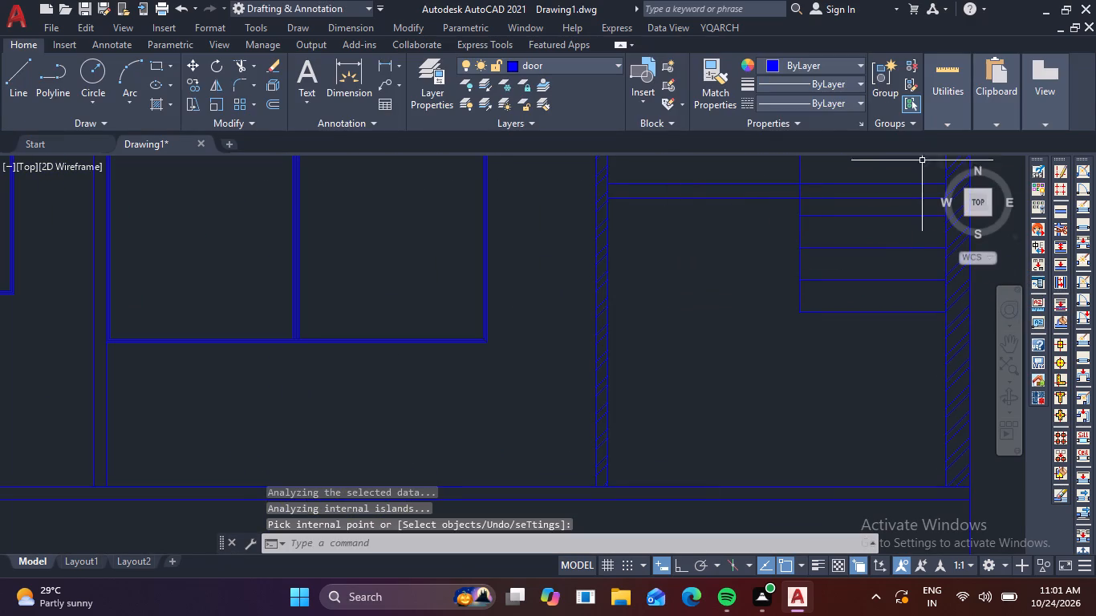
Hatch the four remaining ground-floor walls, through to the outer wall opposite the stair, using the ANSI32 pattern at scale 0.31.
key(space)
scroll(758, 233, down, 2)
scroll(481, 287, up, 3)
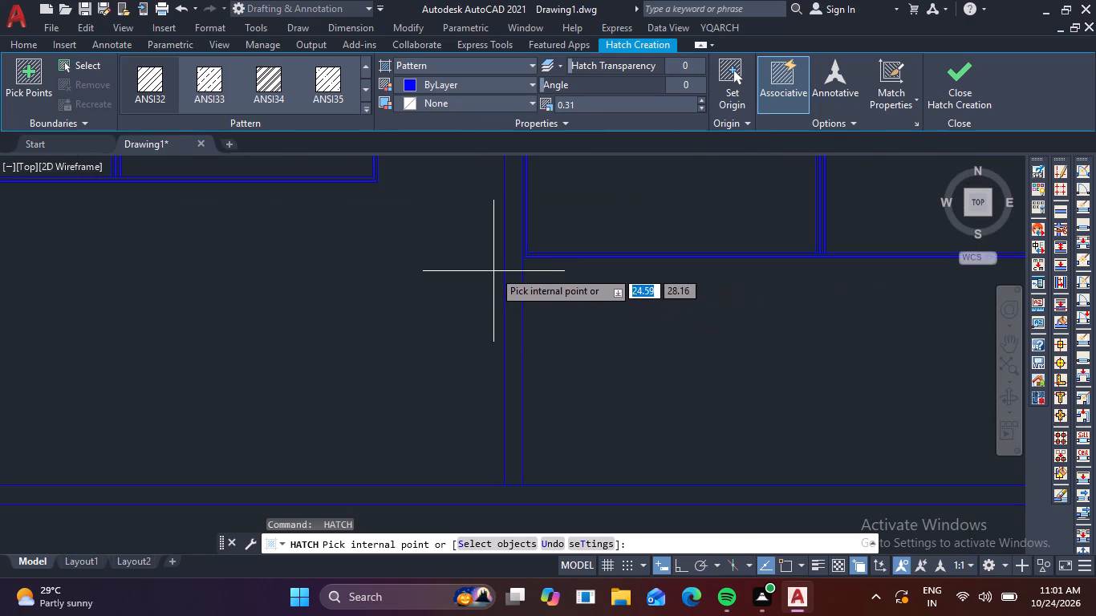
click(510, 278)
scroll(446, 309, down, 2)
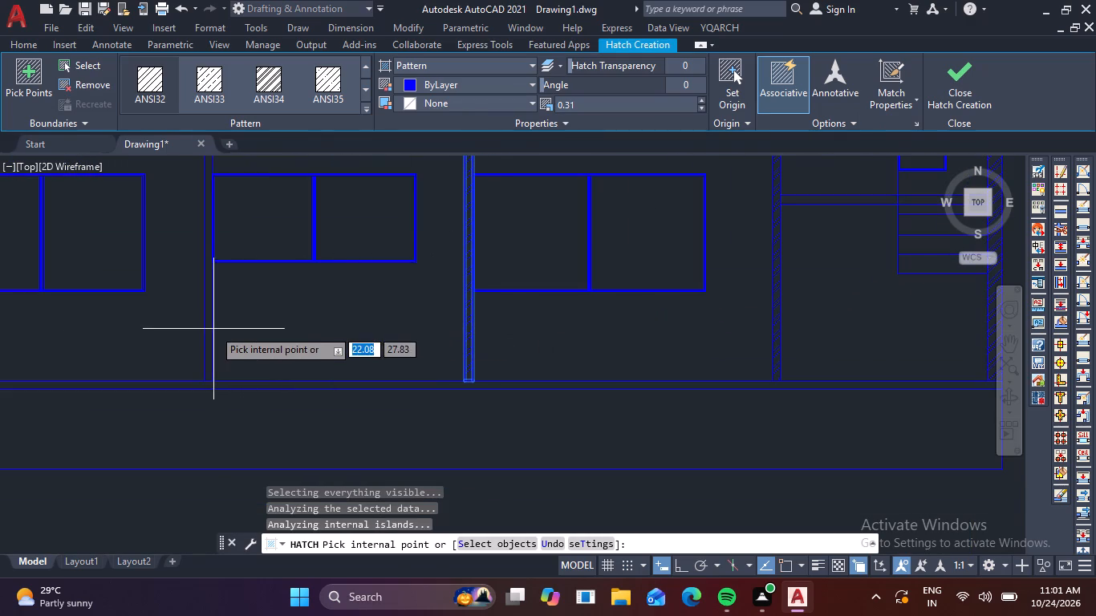
scroll(198, 318, up, 3)
click(225, 313)
scroll(219, 323, down, 2)
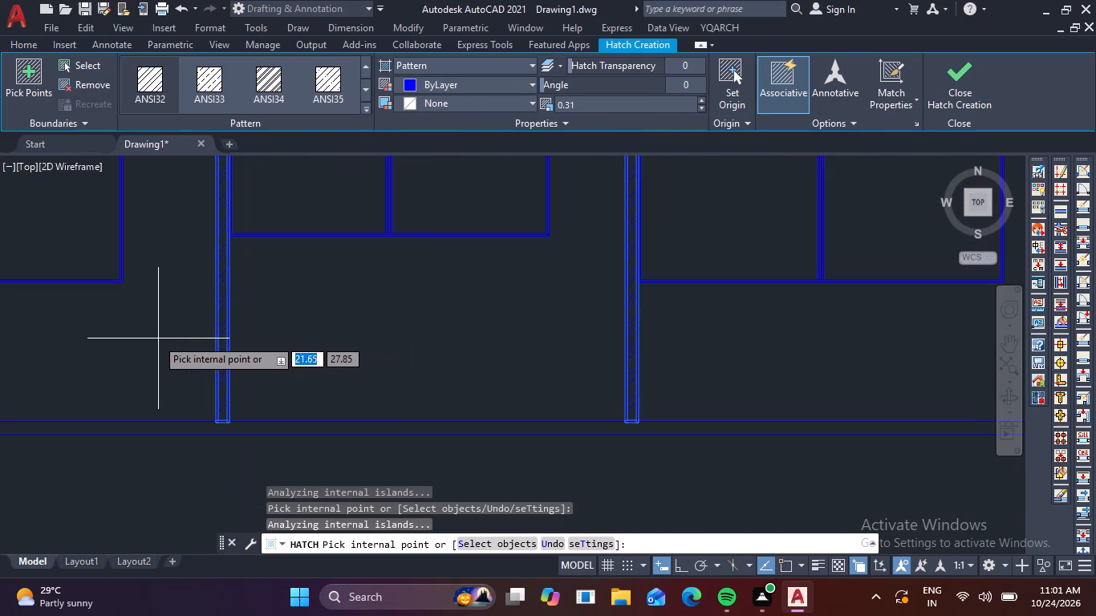
middle_drag(168, 340, 780, 382)
scroll(415, 375, up, 2)
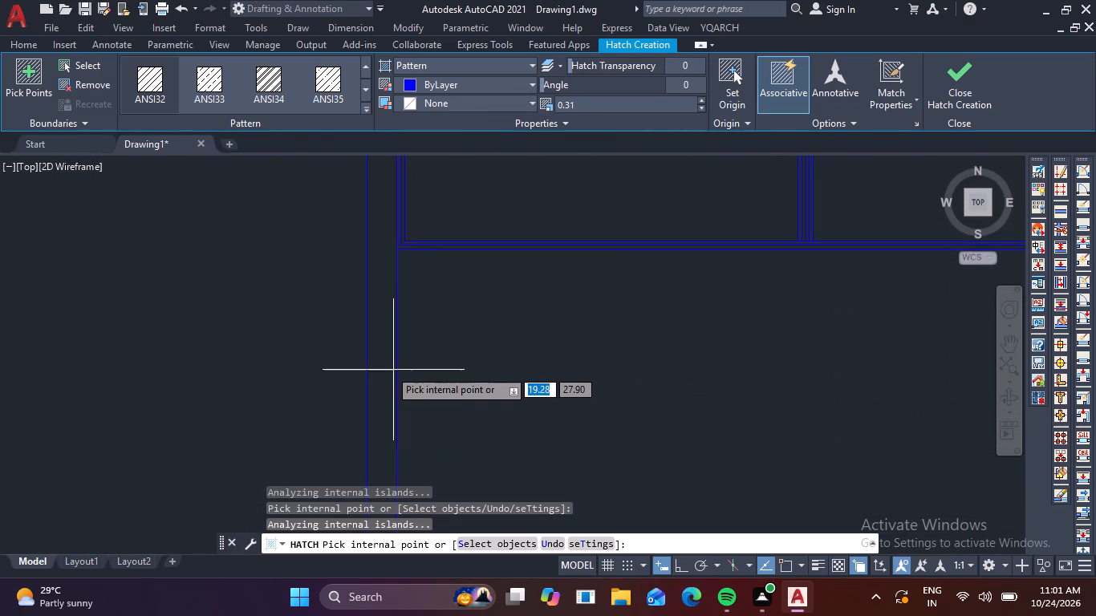
click(375, 364)
scroll(336, 379, down, 2)
middle_drag(260, 379, 521, 407)
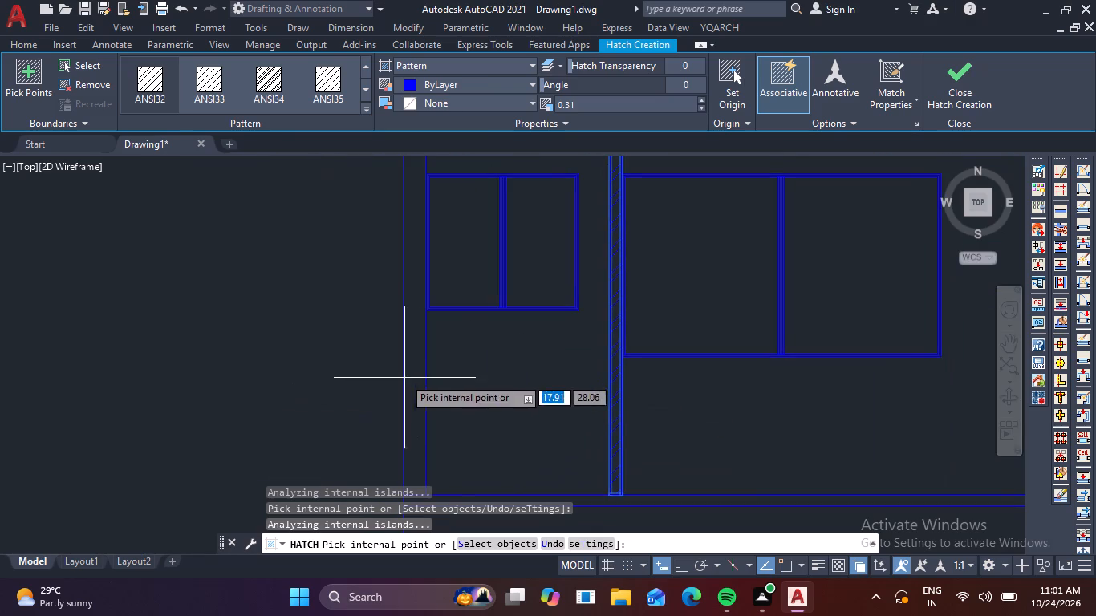
click(413, 375)
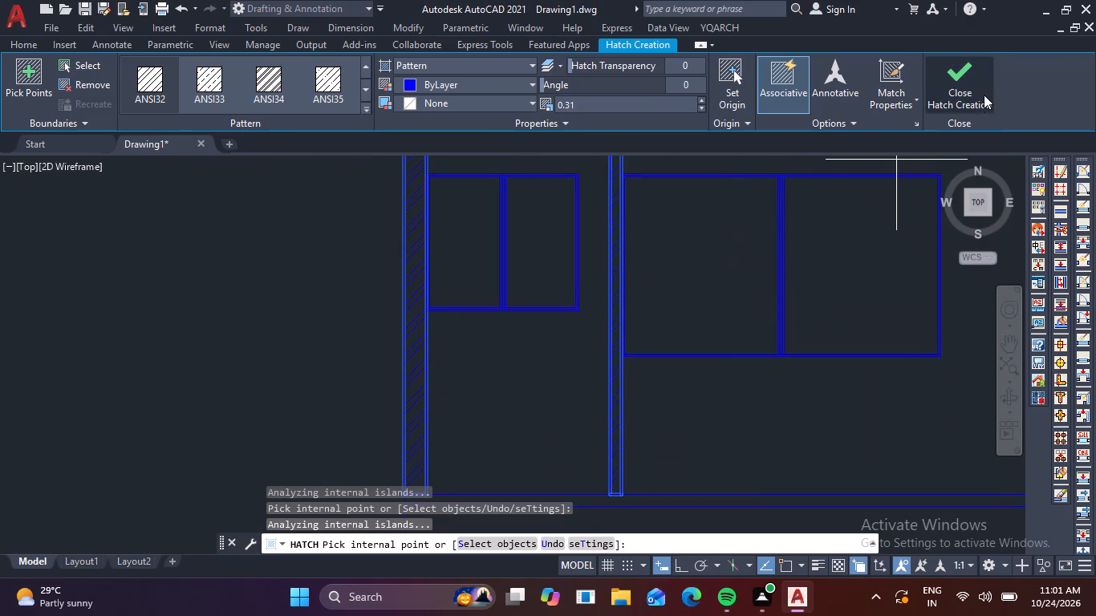
click(978, 95)
Examine the wall, slab and beam hatching across both storeys of the section.
scroll(770, 241, down, 3)
middle_drag(810, 297, 567, 313)
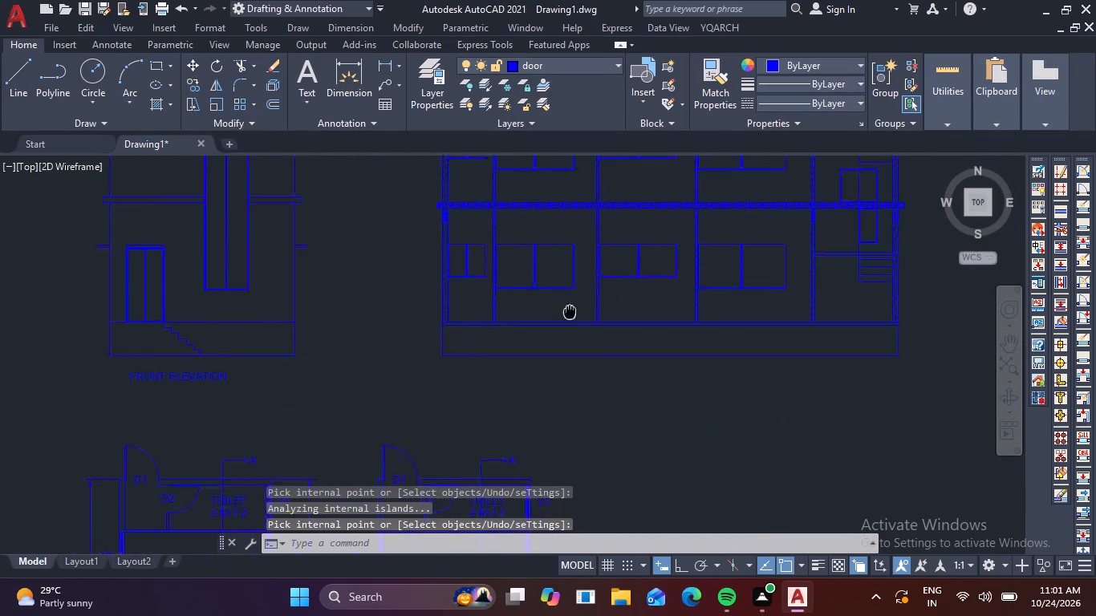
middle_drag(567, 313, 524, 330)
scroll(681, 224, up, 3)
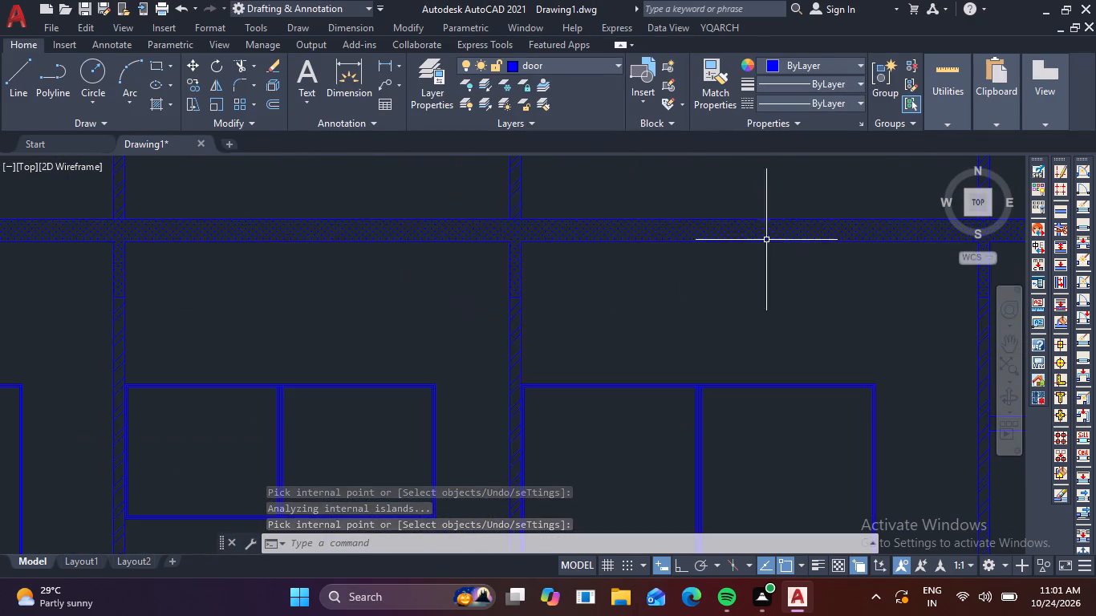
scroll(794, 278, down, 3)
middle_drag(808, 302, 715, 329)
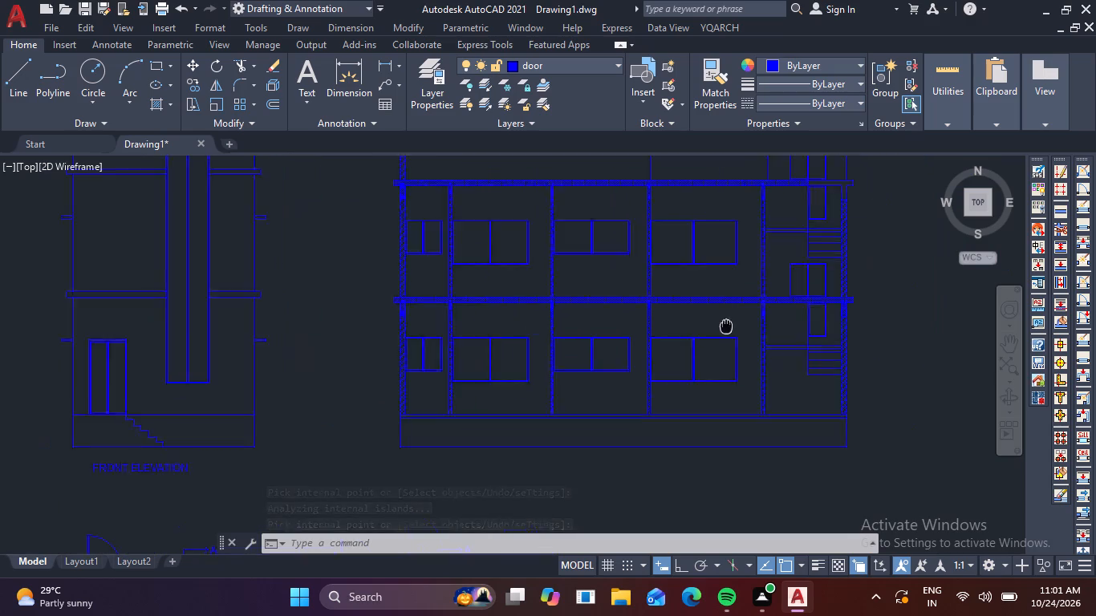
middle_drag(715, 329, 574, 374)
middle_drag(756, 374, 756, 407)
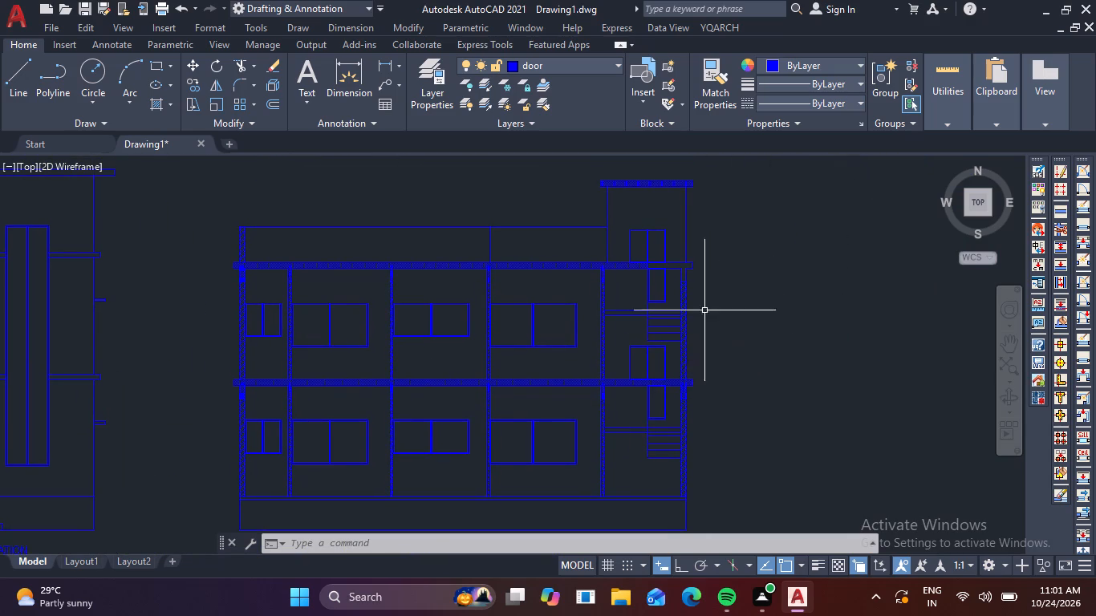
Delete the upper slab's partial CROSS hatch together with the vertical line dividing the slab near the stair.
scroll(678, 275, up, 4)
middle_drag(548, 296, 562, 323)
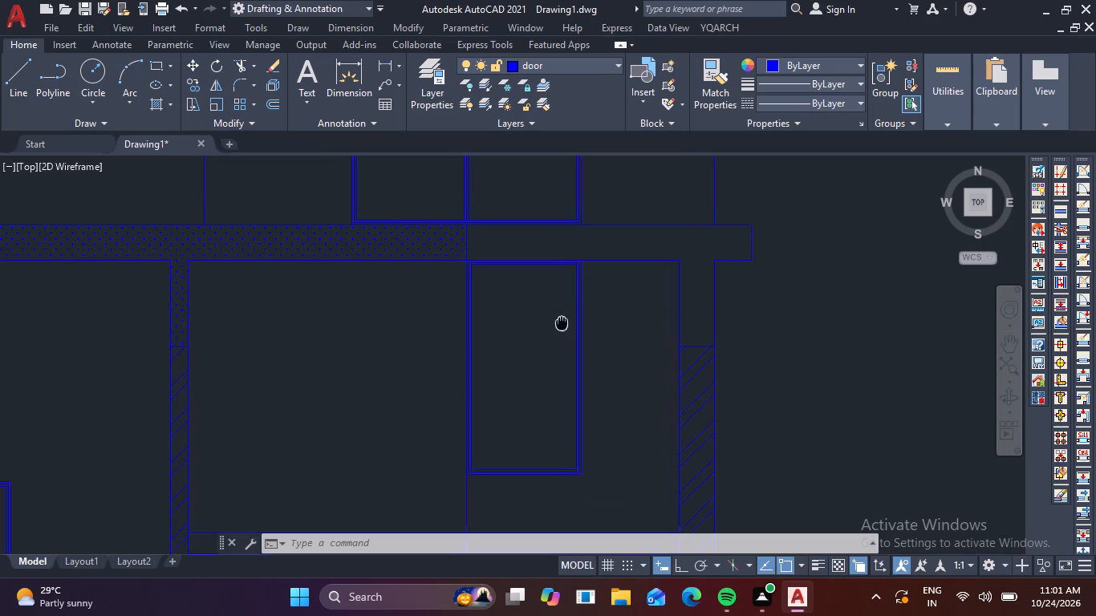
middle_drag(562, 323, 562, 325)
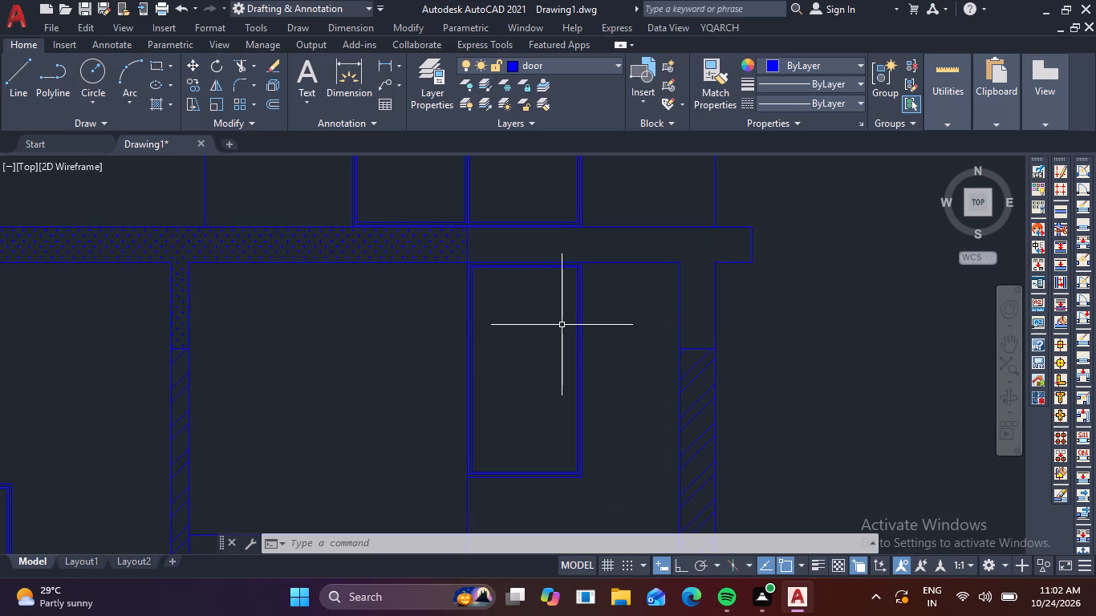
click(436, 245)
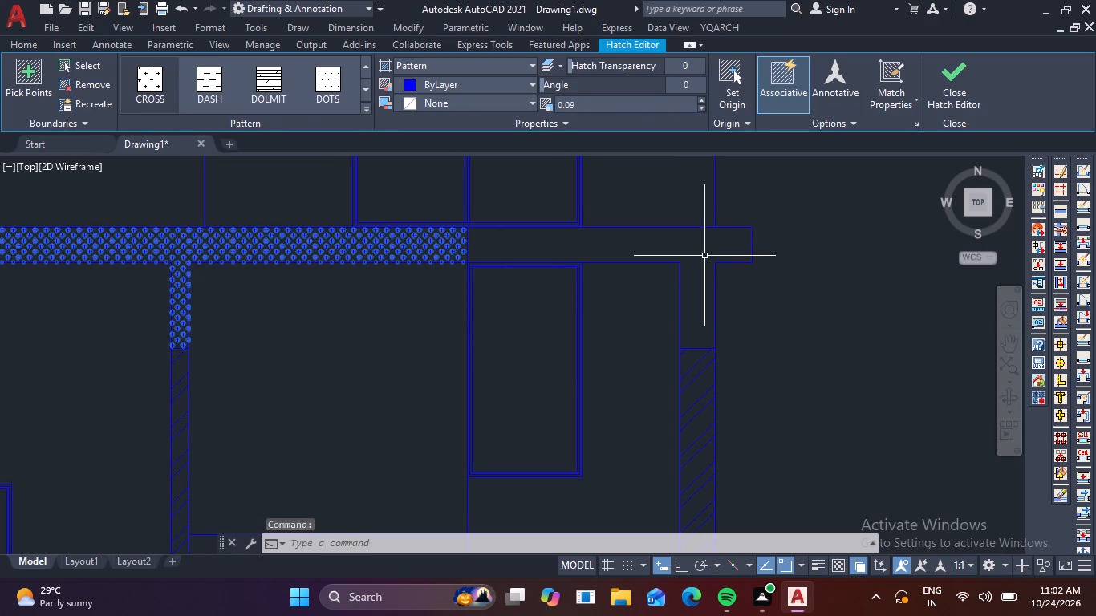
click(640, 245)
click(639, 245)
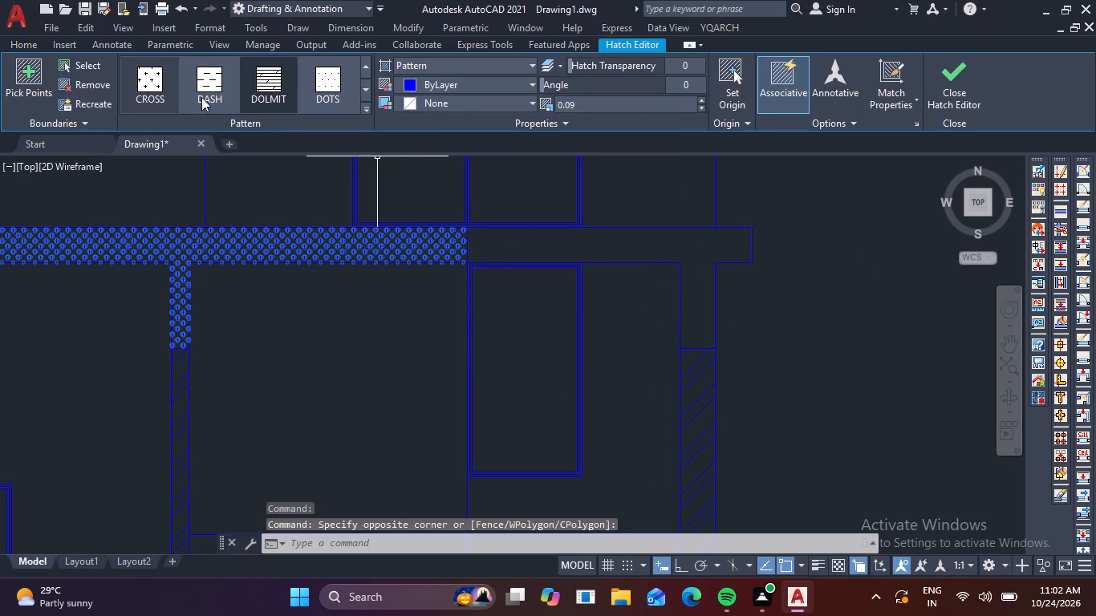
click(147, 66)
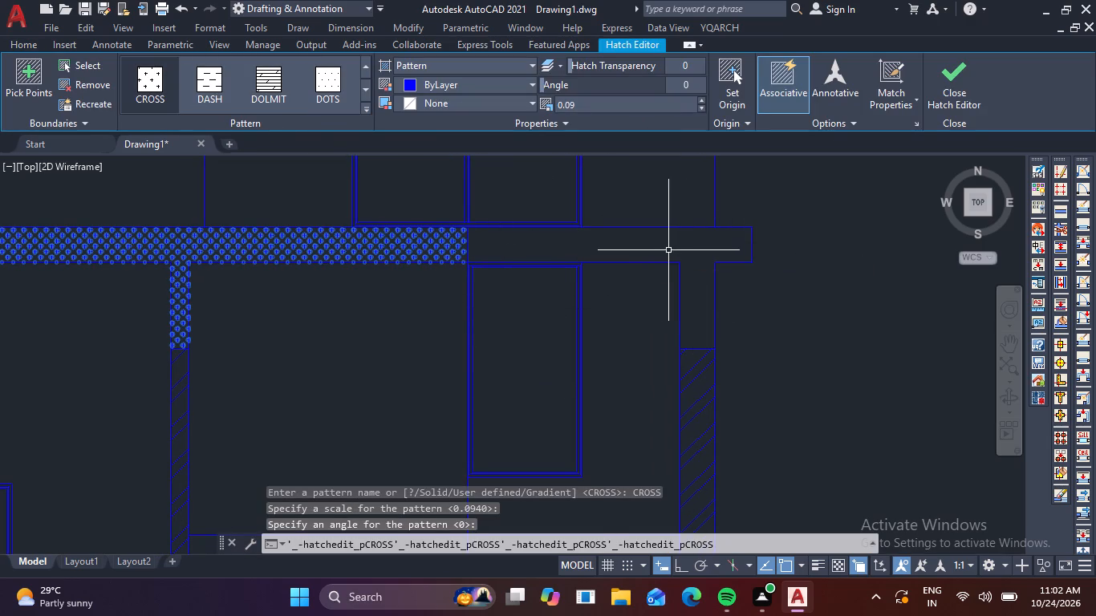
click(156, 83)
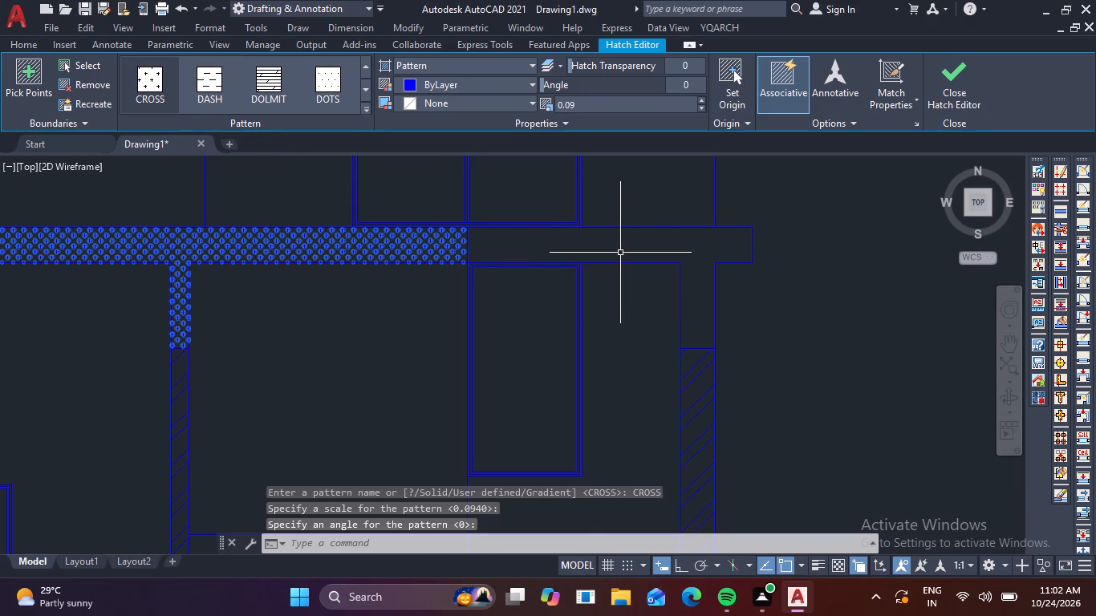
click(621, 252)
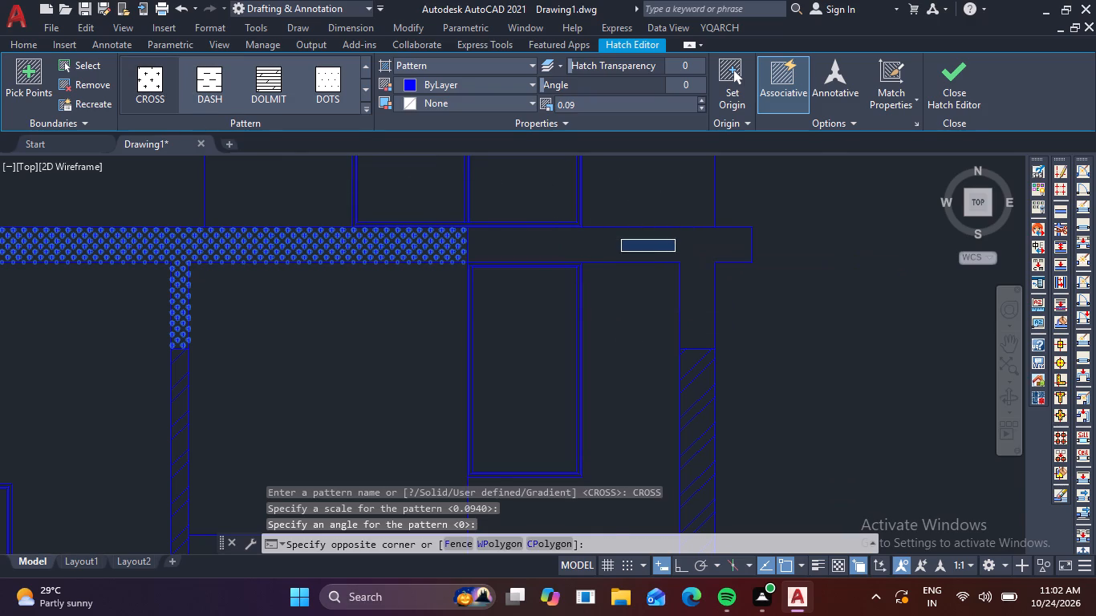
click(675, 240)
scroll(473, 262, up, 3)
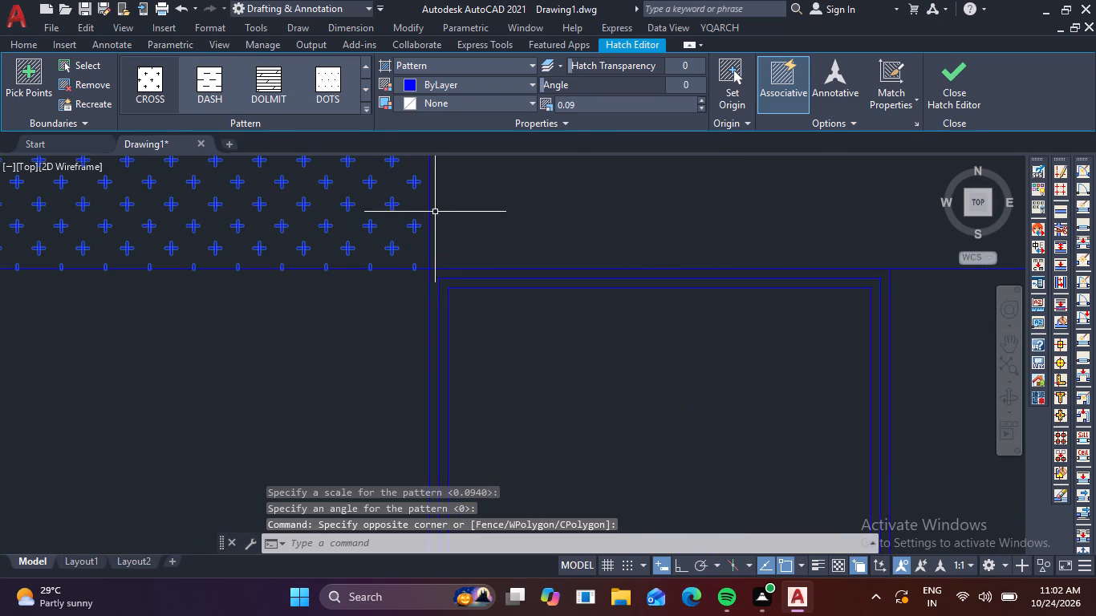
click(428, 209)
key(Delete)
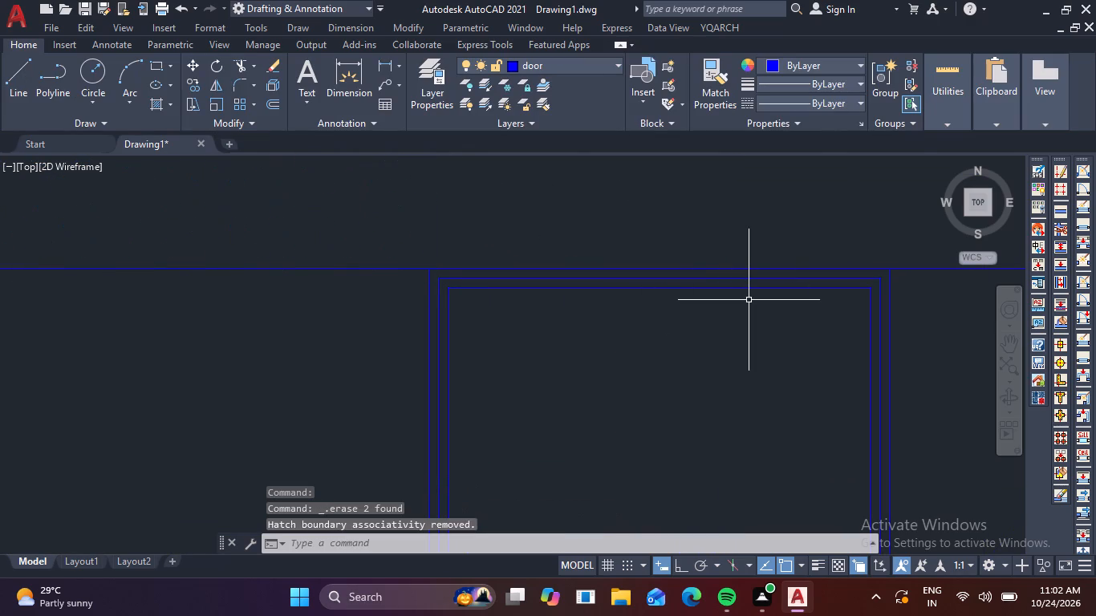
Hatch the full upper slab and its connected beams with the CROSS pattern at scale 0.09.
scroll(749, 300, down, 4)
scroll(634, 298, down, 1)
middle_drag(619, 306, 785, 314)
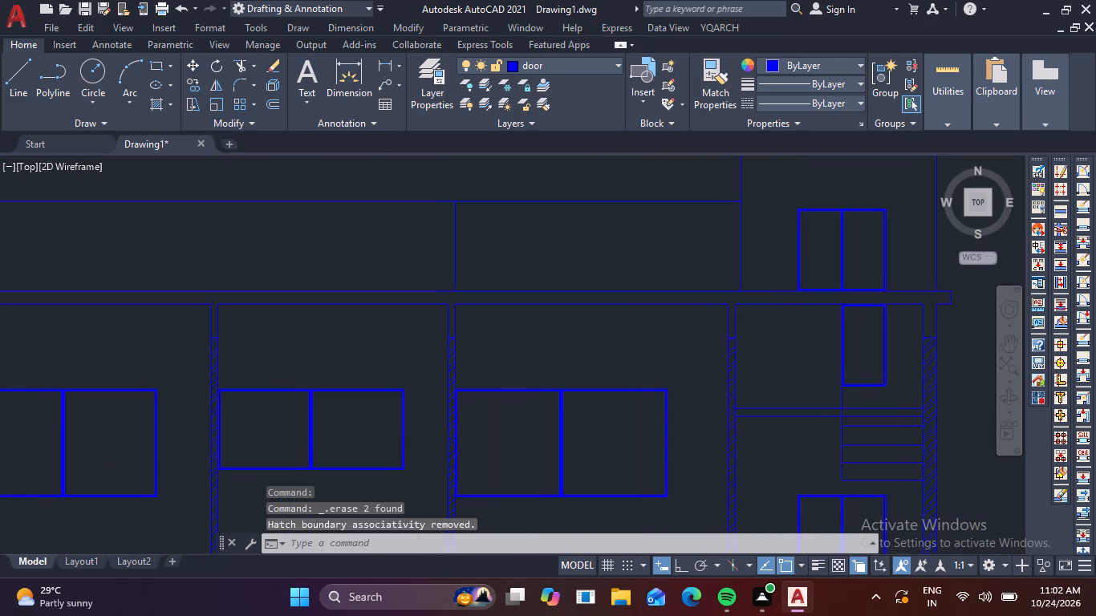
scroll(762, 311, down, 2)
text(H)
key(space)
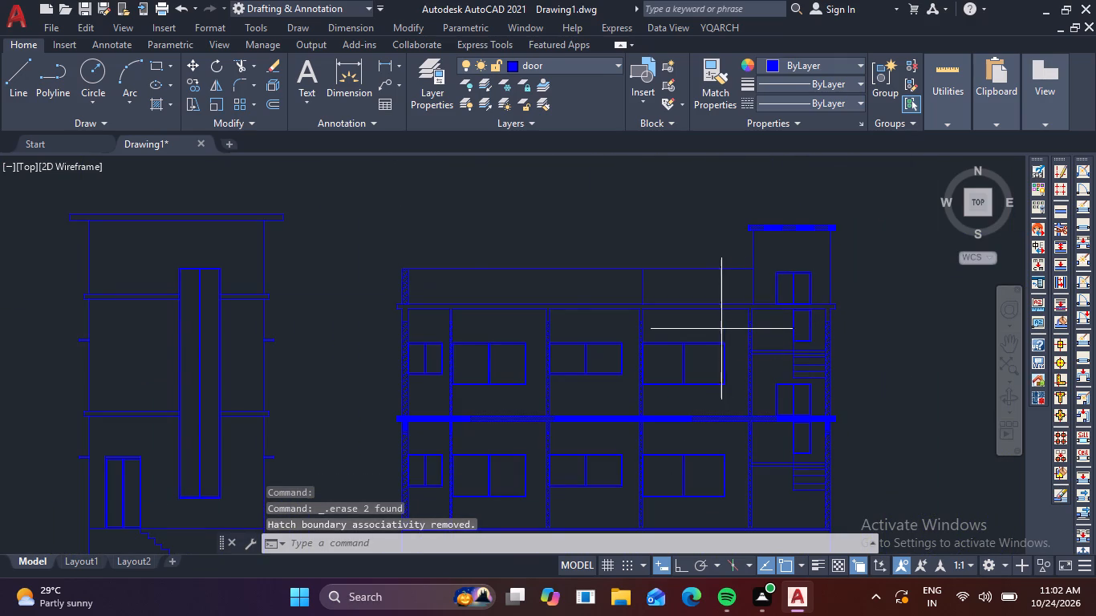
click(148, 89)
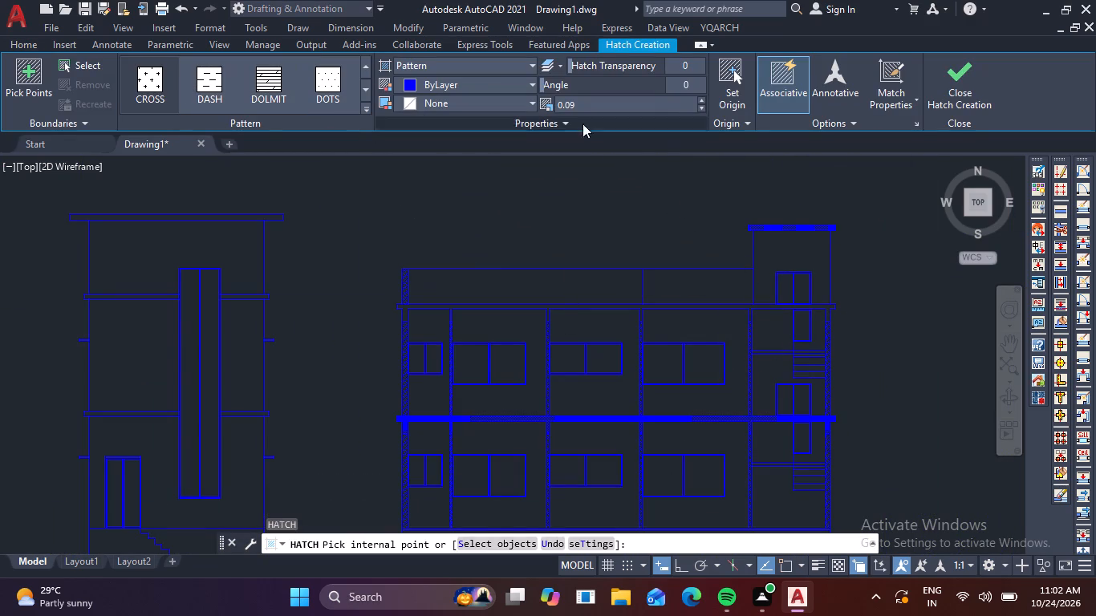
scroll(567, 312, up, 3)
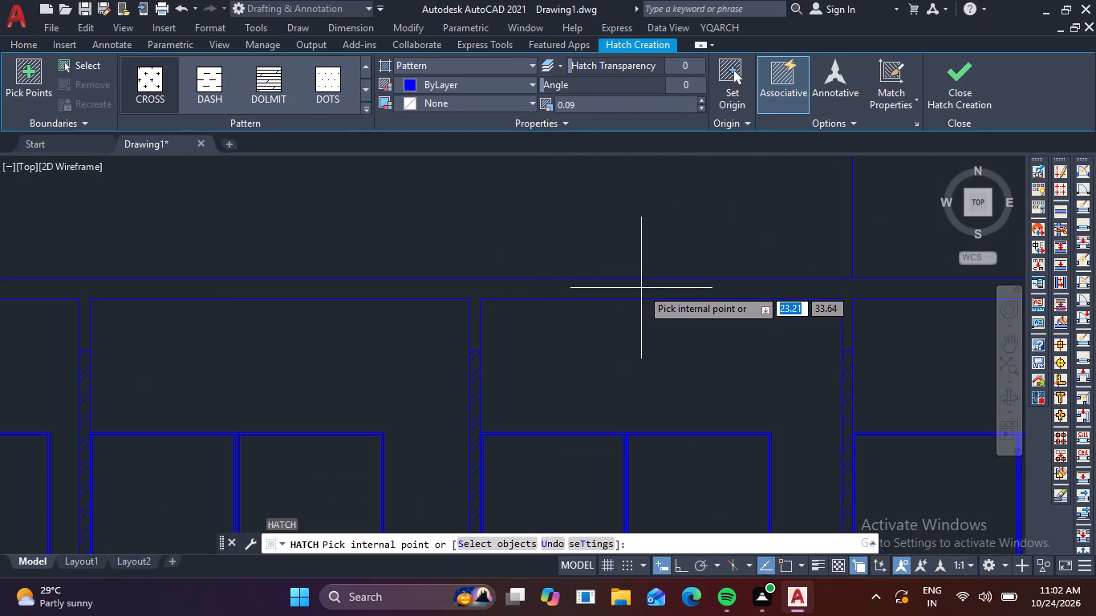
click(642, 288)
scroll(642, 288, down, 2)
scroll(846, 325, down, 1)
click(972, 95)
Draw a vertical line about 2.10 long from the upper slab's top, aligned with the outer stair wall's inner face, to the stair-tower roof slab's underside.
scroll(830, 310, up, 4)
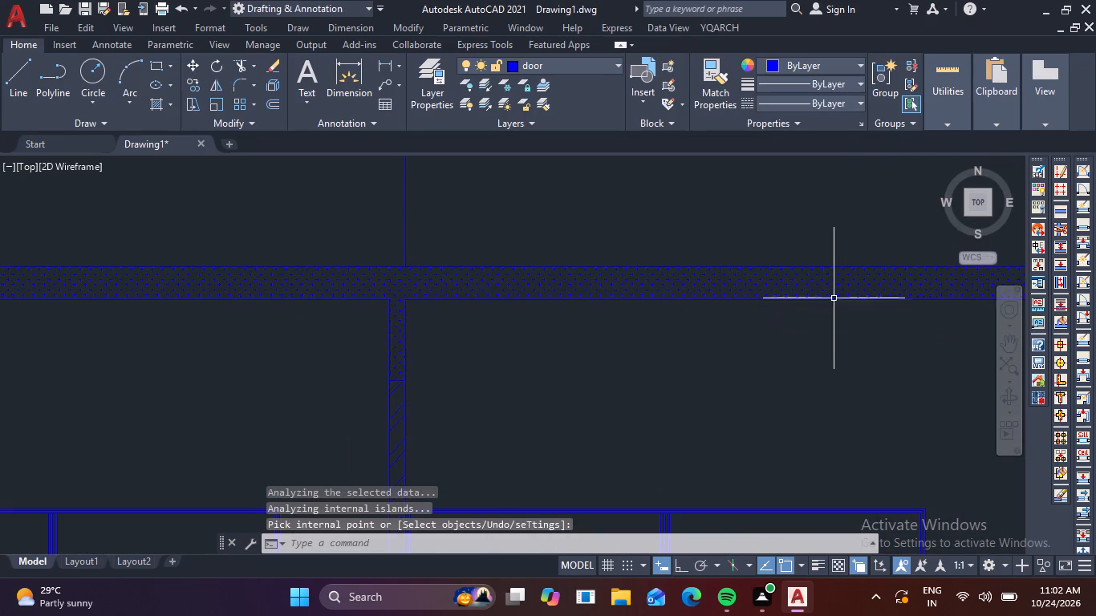
scroll(808, 309, down, 4)
scroll(826, 338, up, 2)
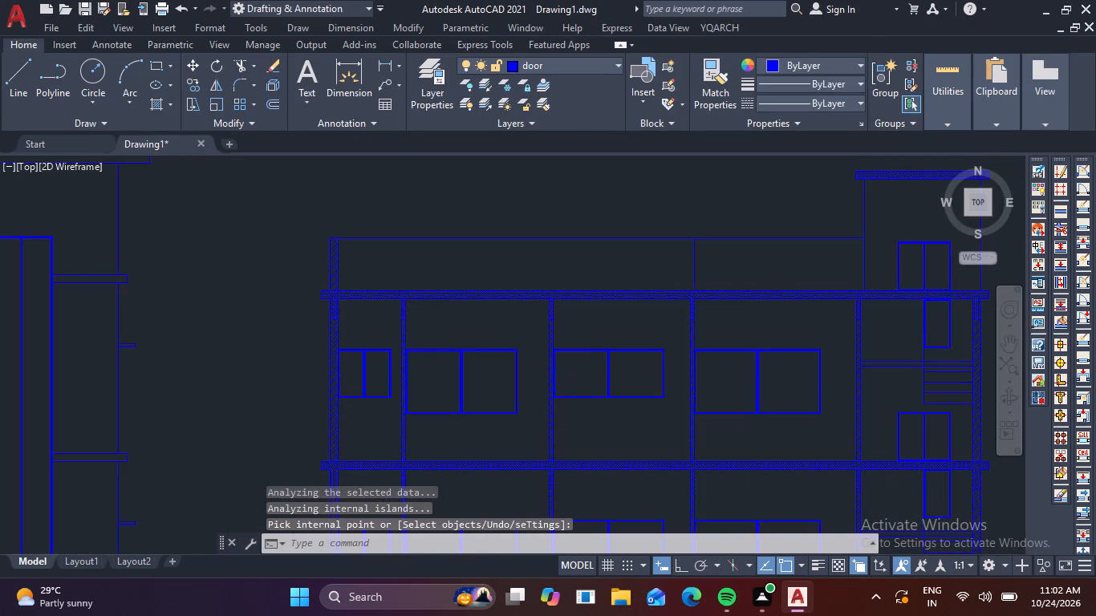
middle_drag(822, 319, 457, 438)
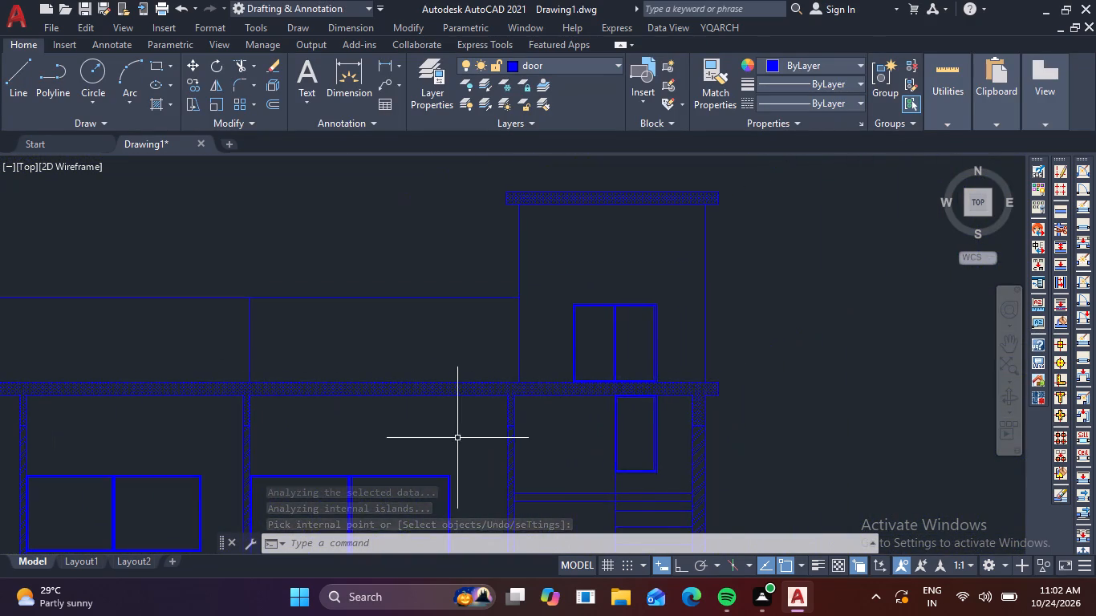
key(Escape)
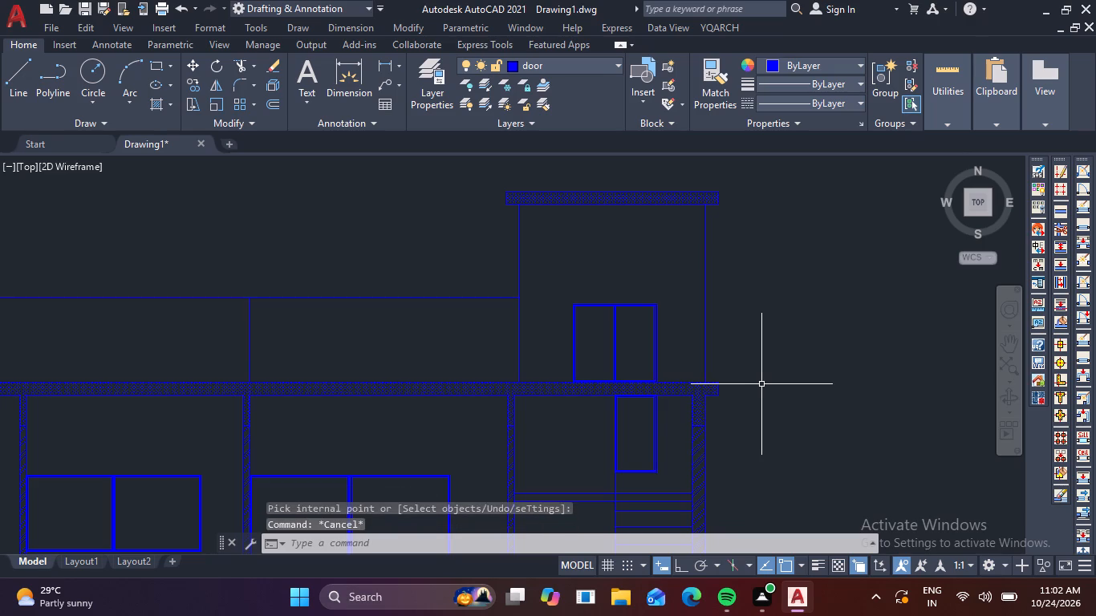
text(L)
key(space)
scroll(718, 374, up, 3)
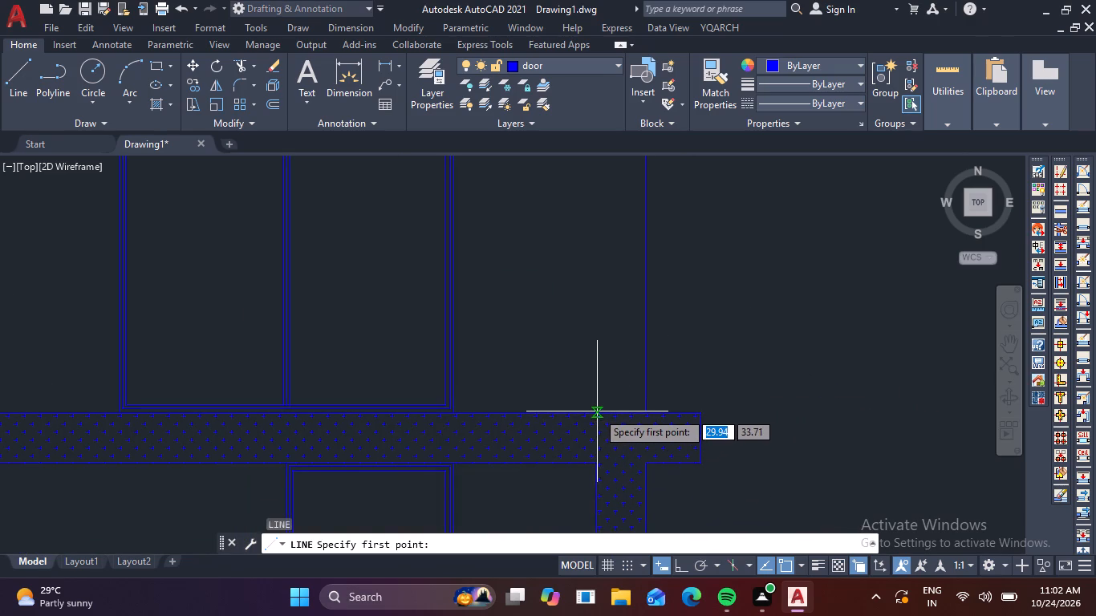
scroll(594, 447, up, 3)
middle_drag(603, 439, 650, 342)
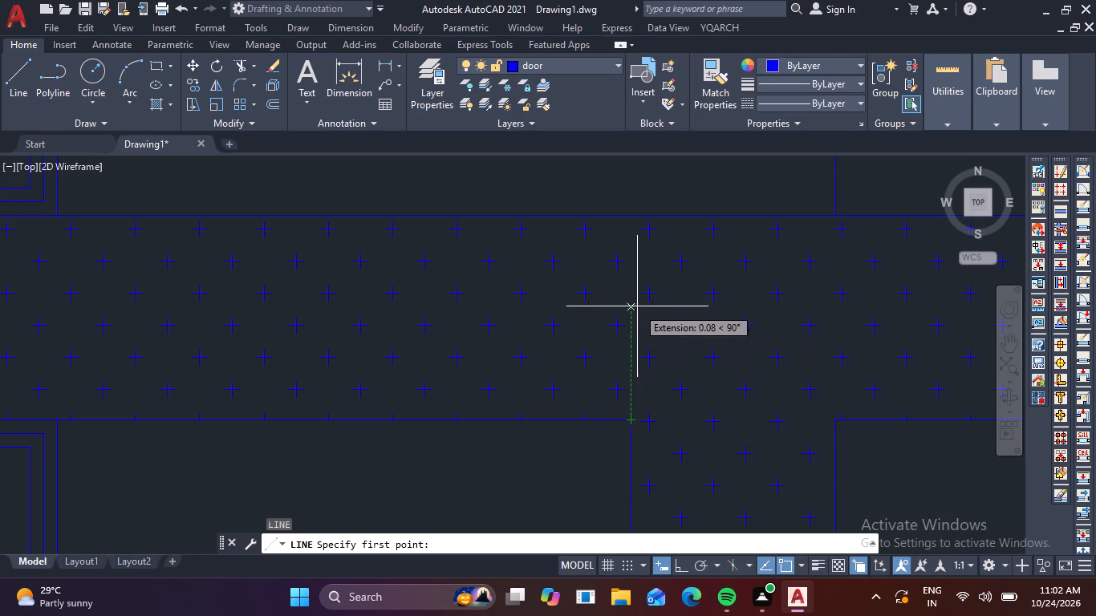
click(627, 217)
scroll(642, 187, down, 2)
middle_drag(642, 187, 656, 385)
scroll(684, 345, down, 2)
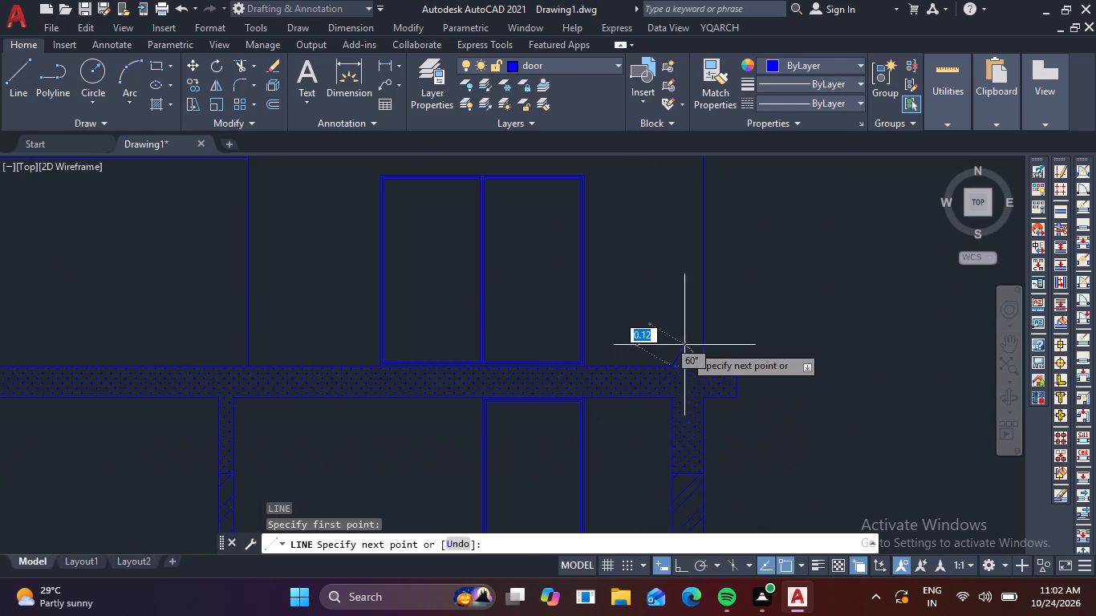
middle_drag(679, 314, 669, 461)
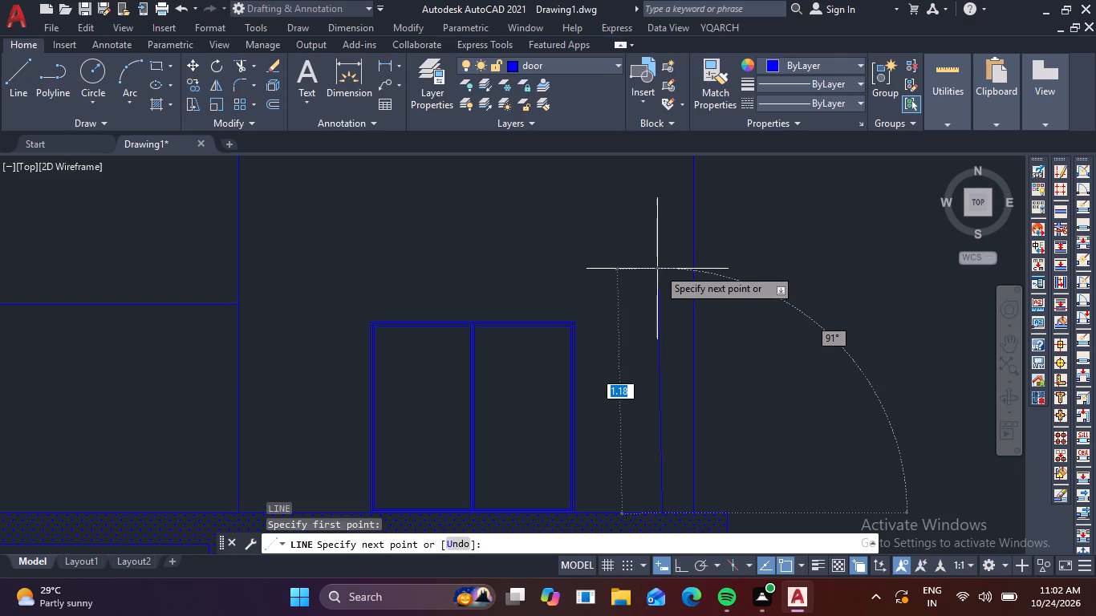
key(F8)
middle_drag(648, 265, 627, 458)
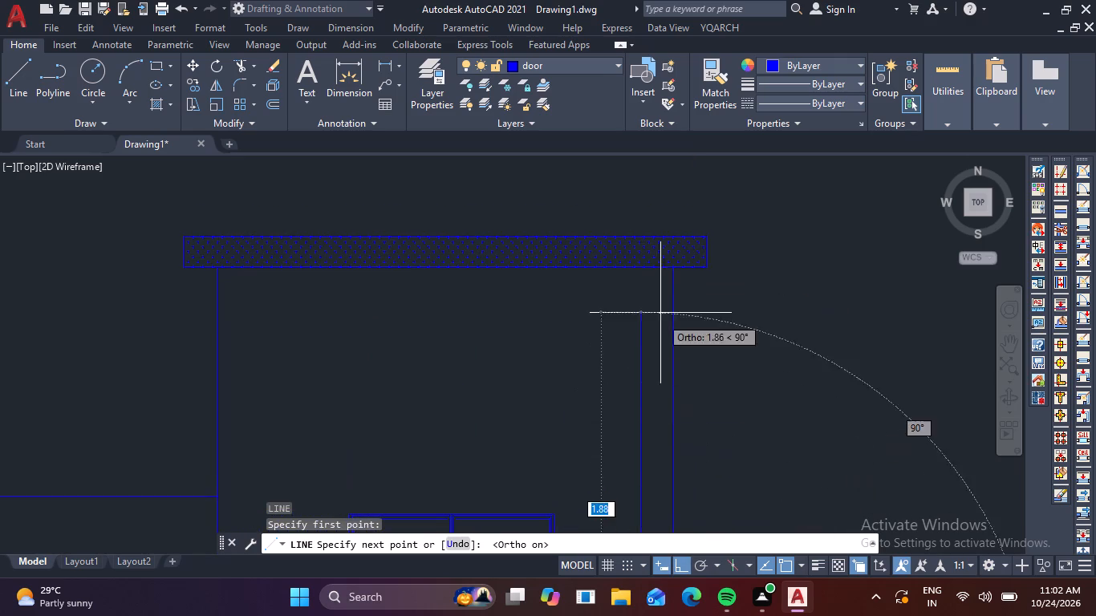
scroll(652, 266, up, 3)
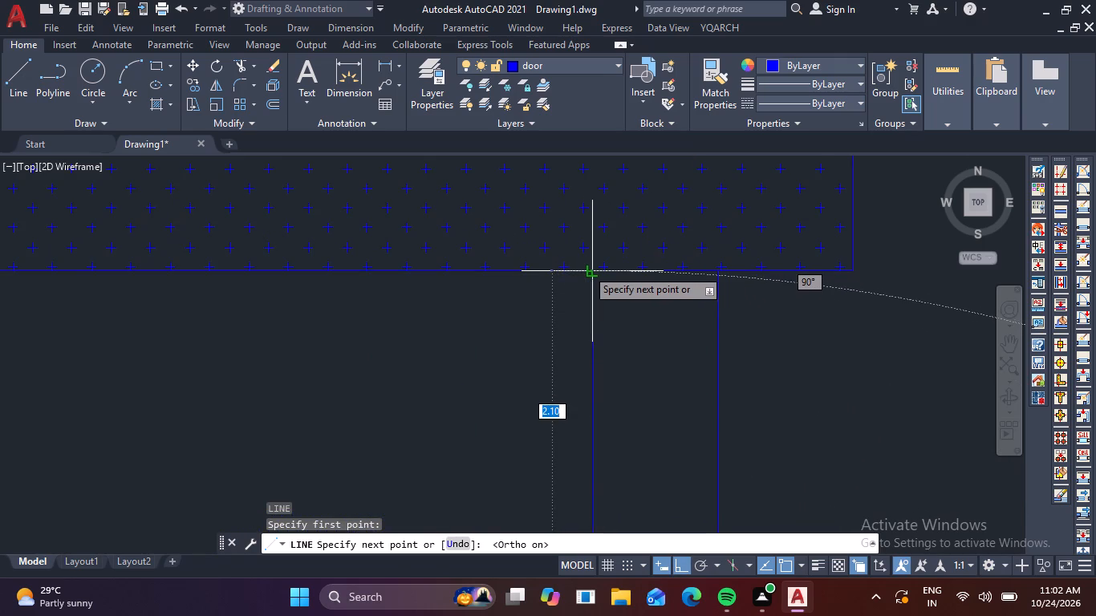
click(590, 269)
key(Escape)
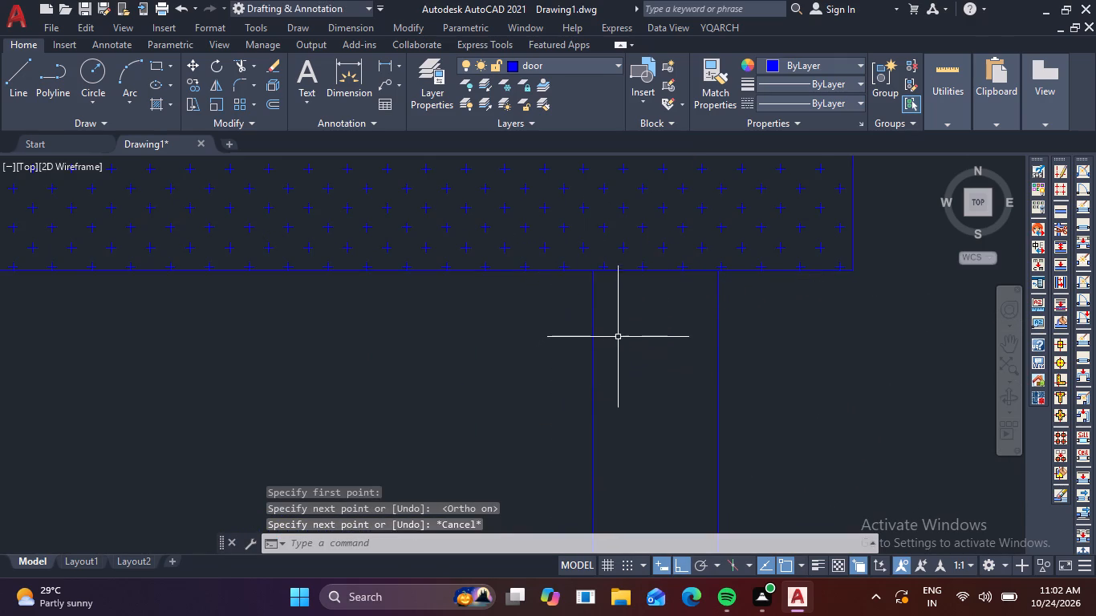
Hatch the stair tower's outer wall, between the upper slab and the tower roof slab, with the ANSI32 pattern.
scroll(619, 337, down, 4)
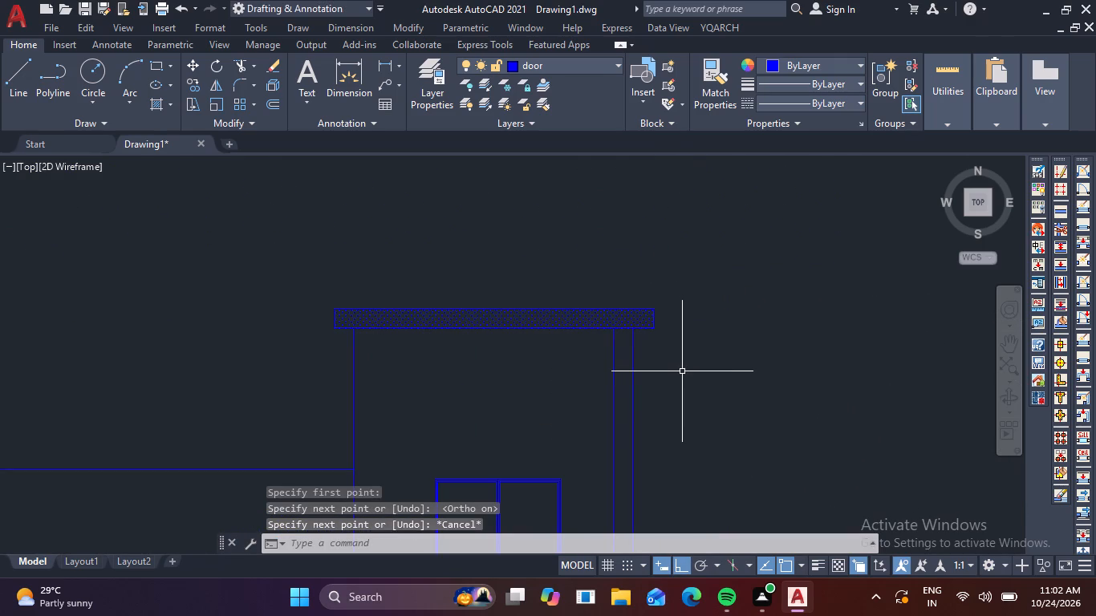
scroll(682, 372, down, 2)
middle_drag(696, 391, 731, 286)
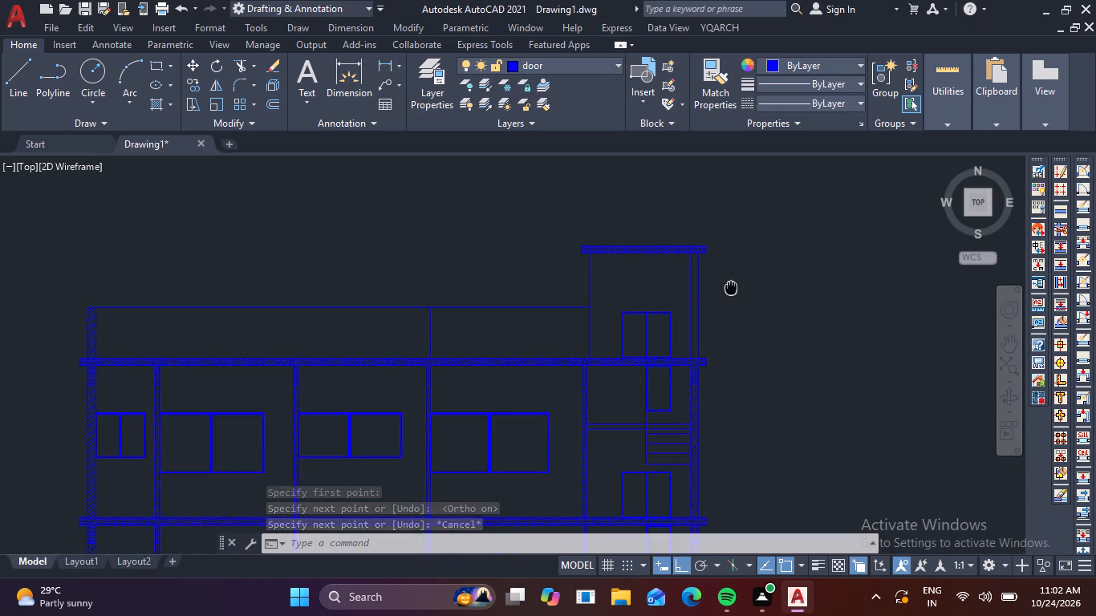
middle_drag(731, 286, 672, 337)
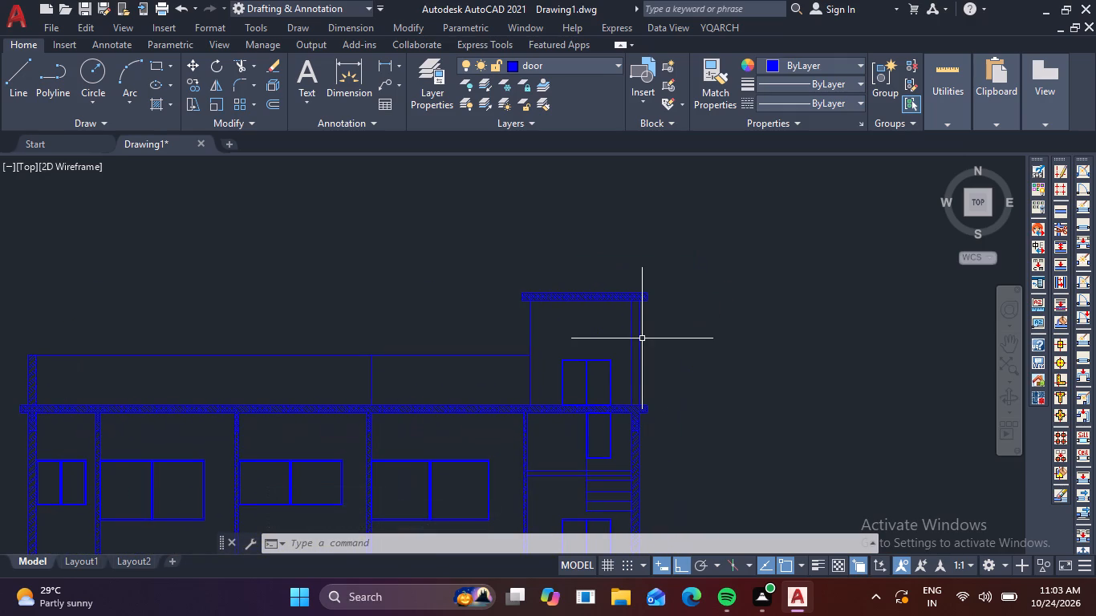
text(H)
key(space)
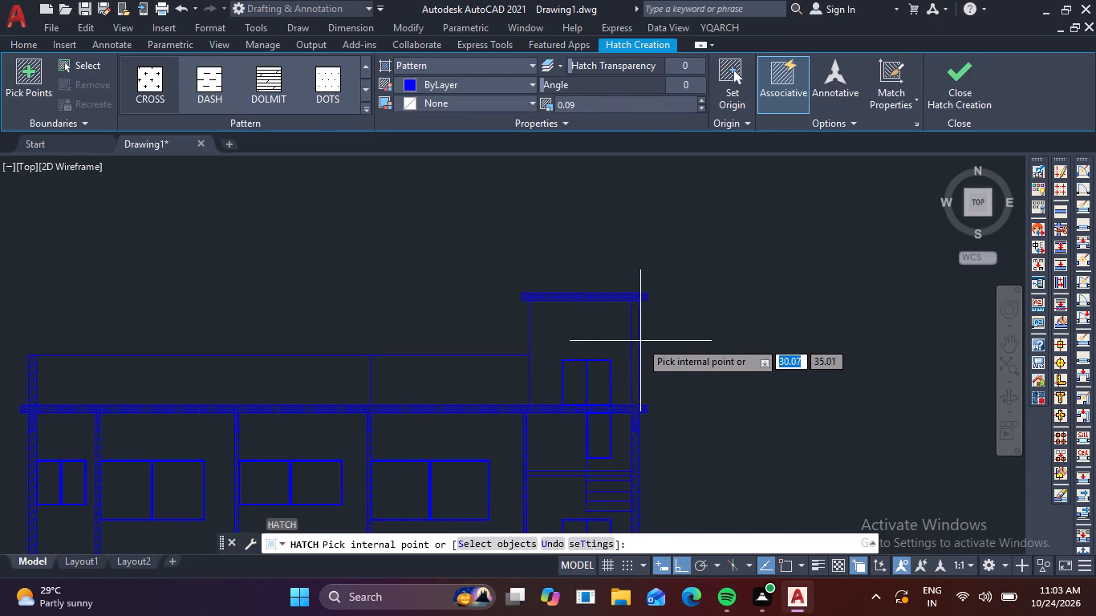
click(371, 110)
scroll(329, 100, up, 11)
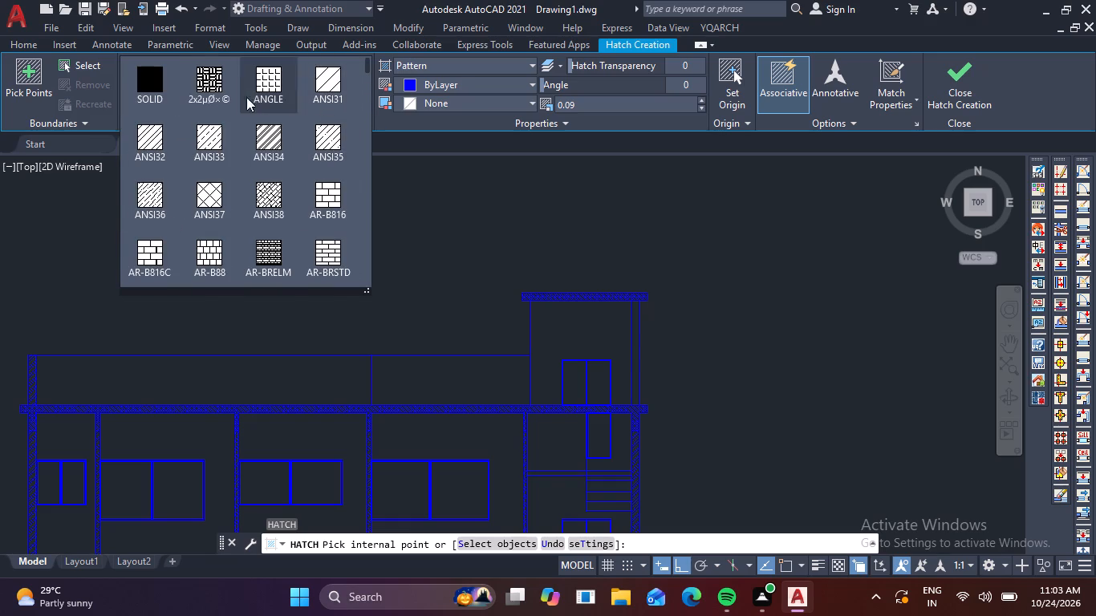
click(147, 137)
scroll(664, 327, up, 3)
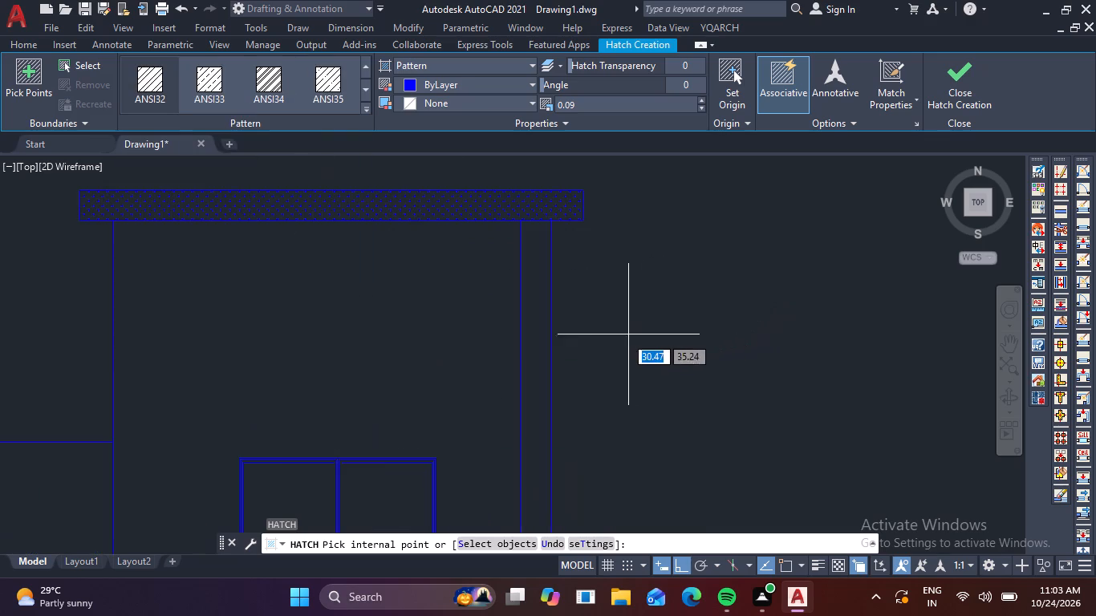
click(535, 329)
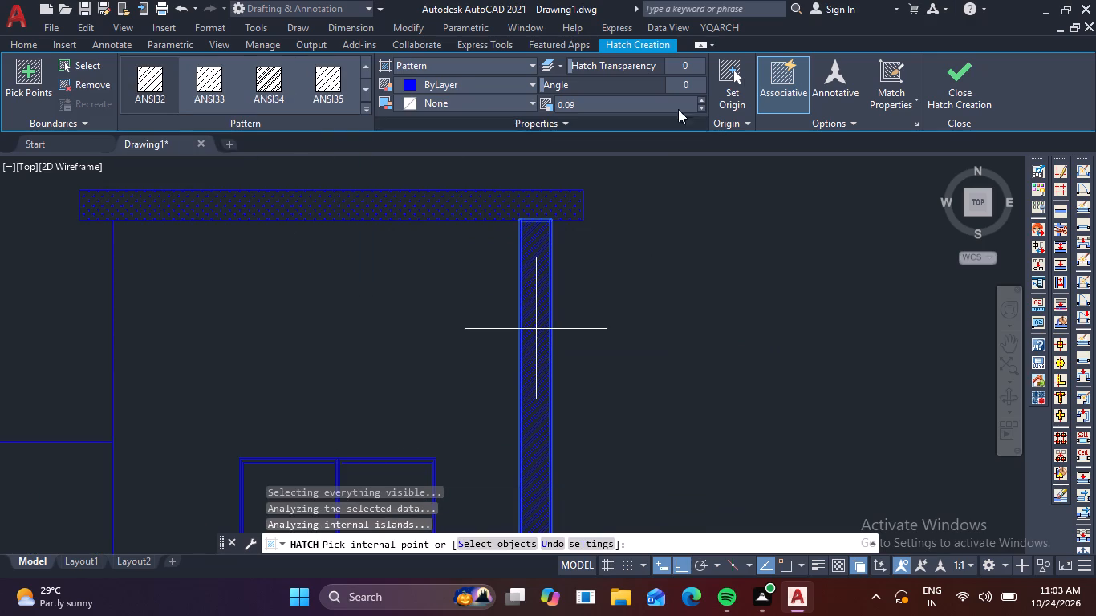
Set the stair-tower wall hatch's scale to 0.31 and finish the hatch.
click(704, 102)
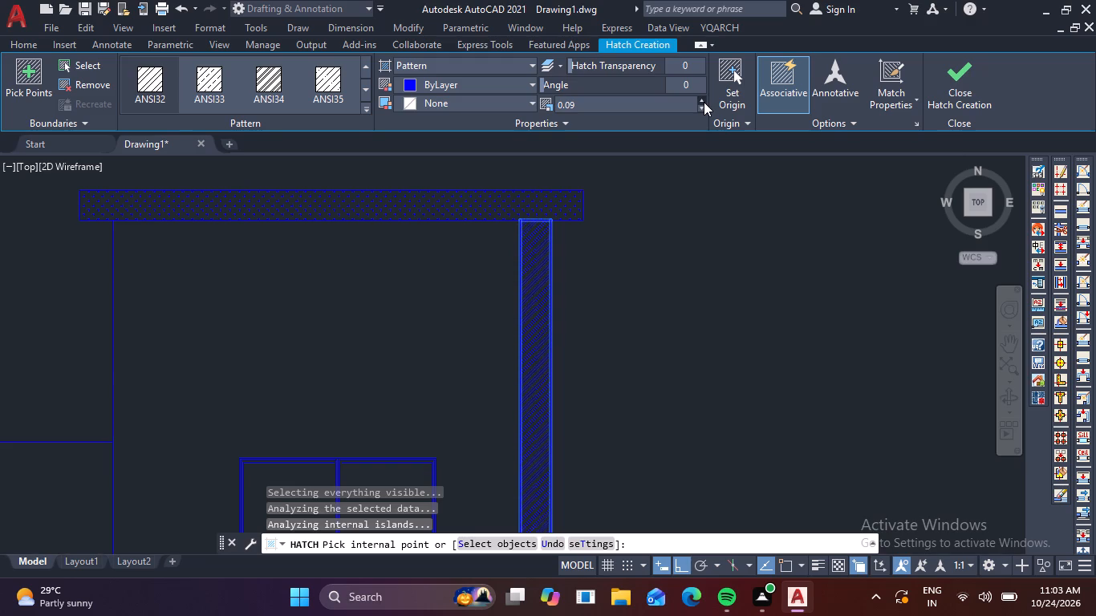
click(645, 111)
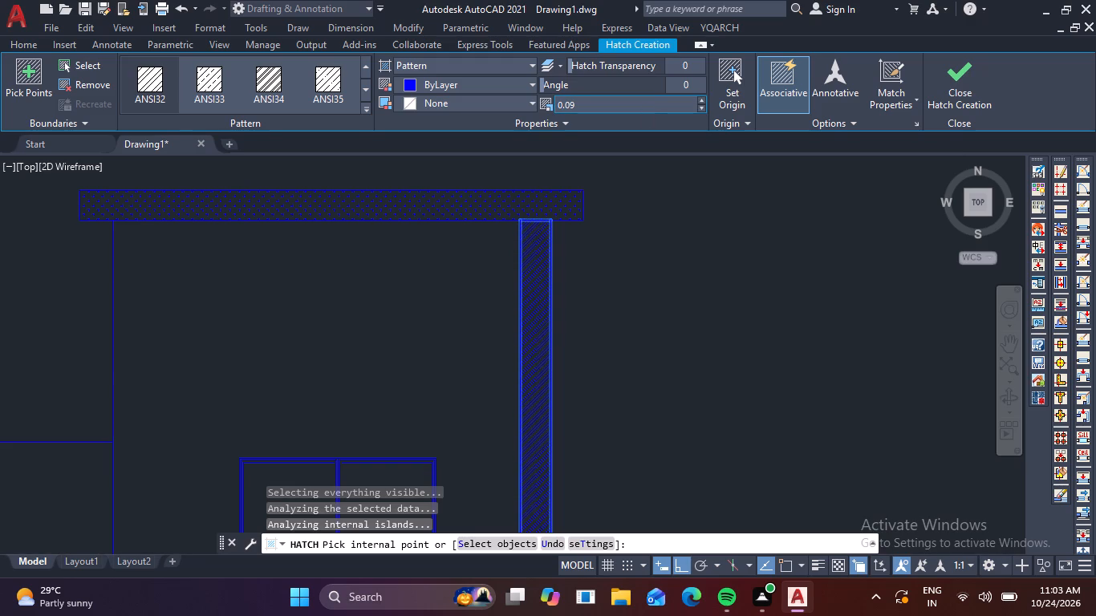
click(647, 107)
key(period)
text(31)
key(Return)
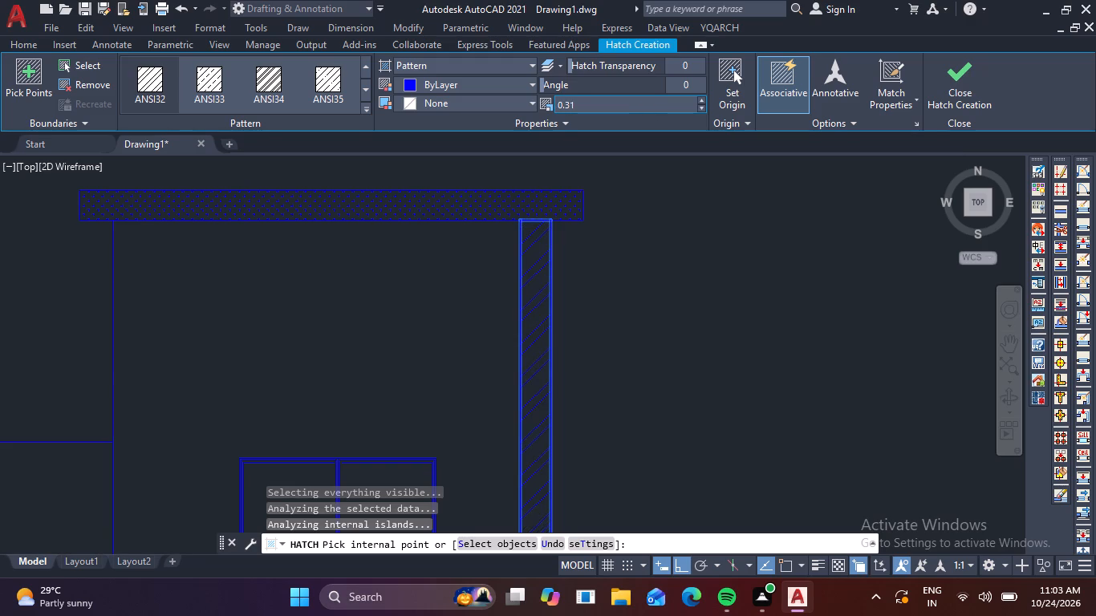
click(958, 86)
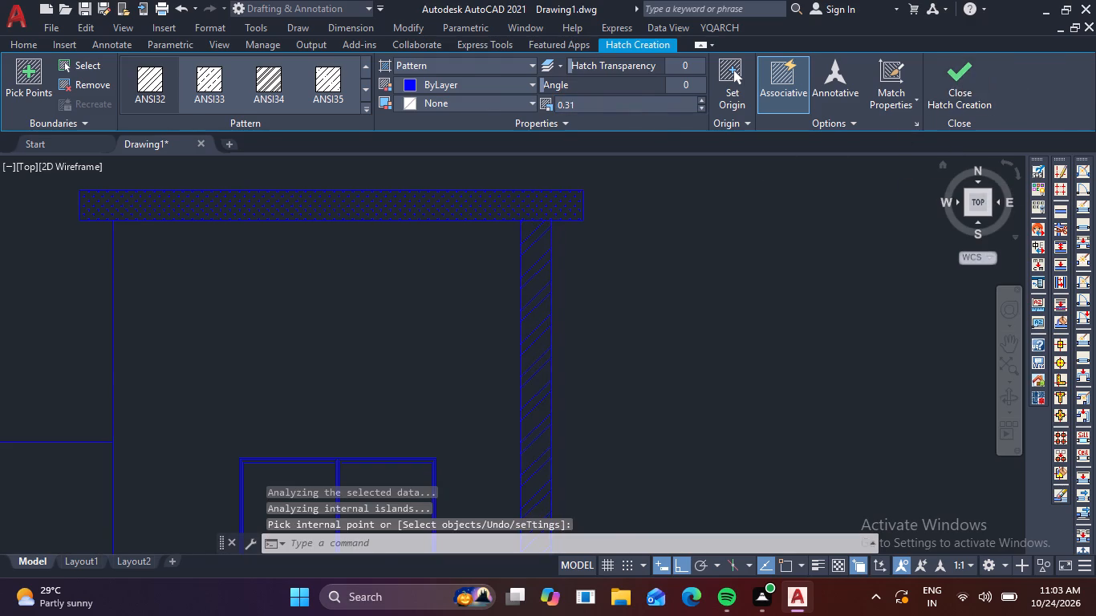
scroll(787, 203, down, 4)
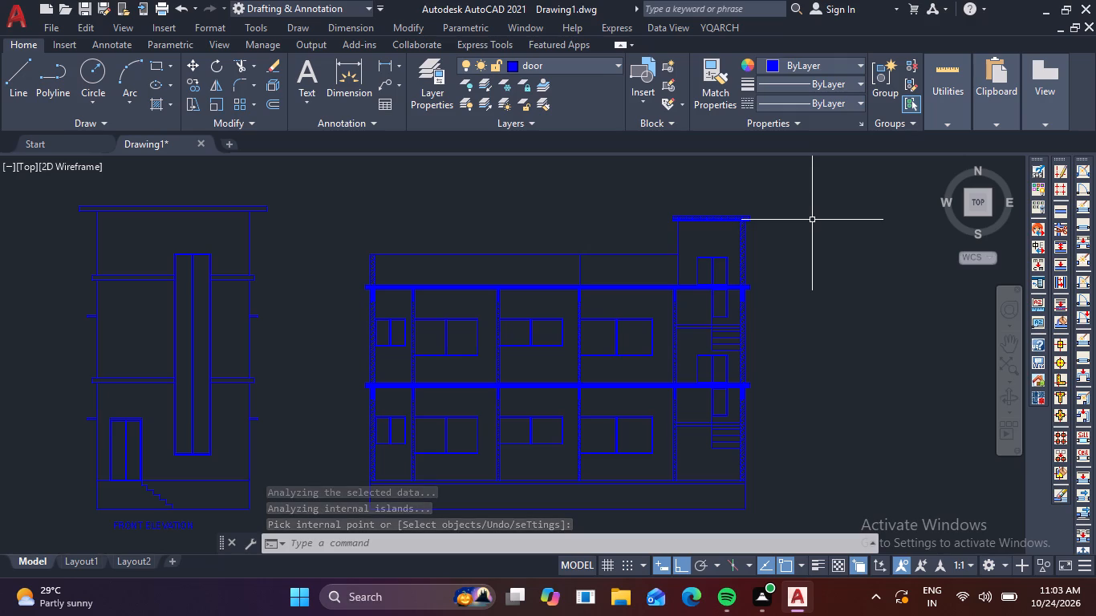
key(Escape)
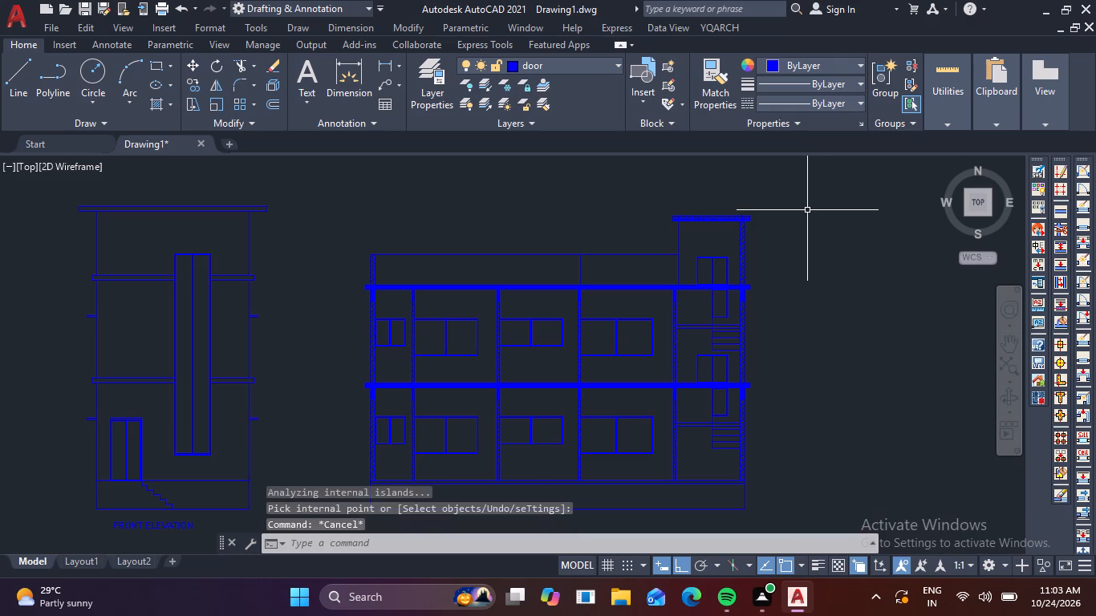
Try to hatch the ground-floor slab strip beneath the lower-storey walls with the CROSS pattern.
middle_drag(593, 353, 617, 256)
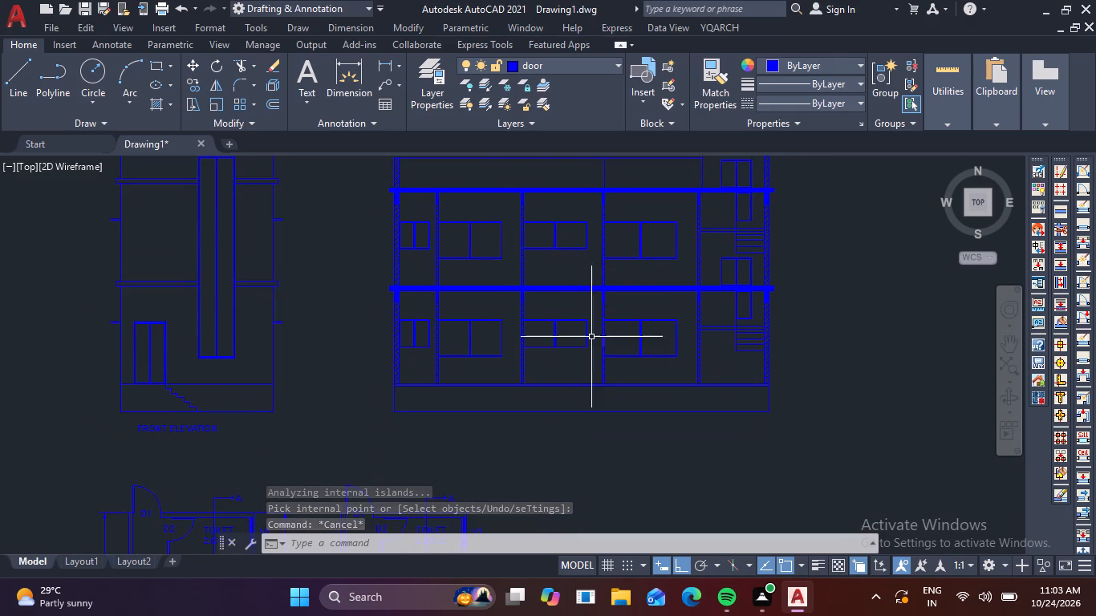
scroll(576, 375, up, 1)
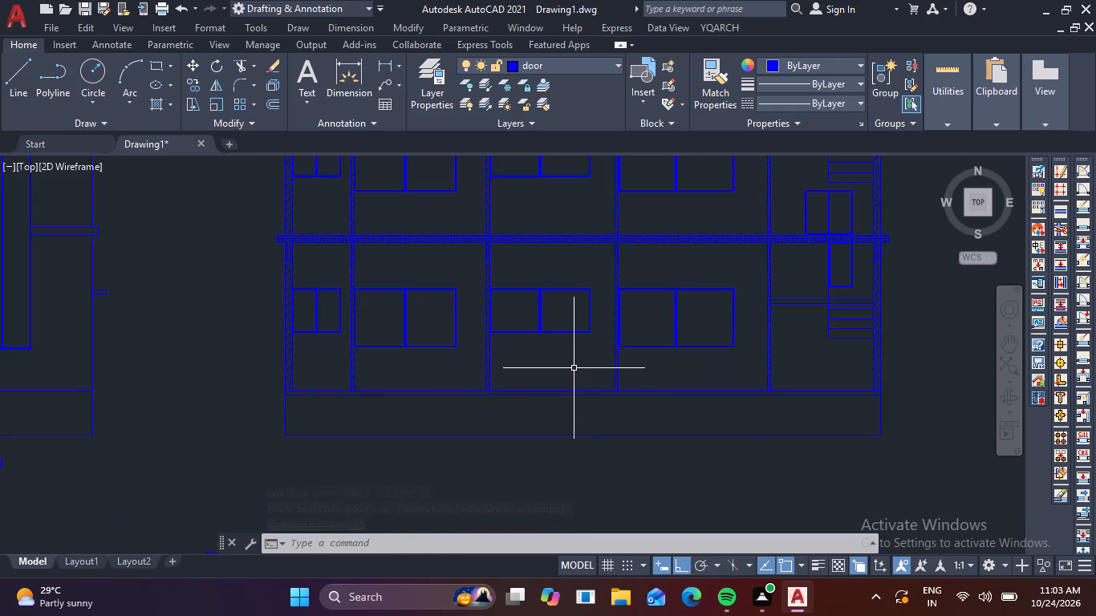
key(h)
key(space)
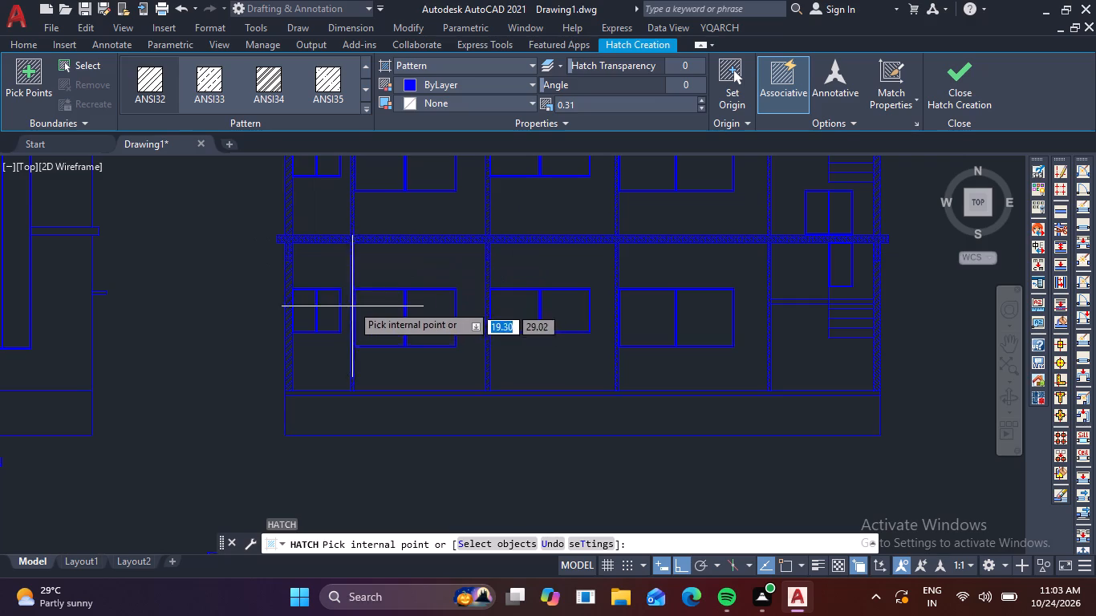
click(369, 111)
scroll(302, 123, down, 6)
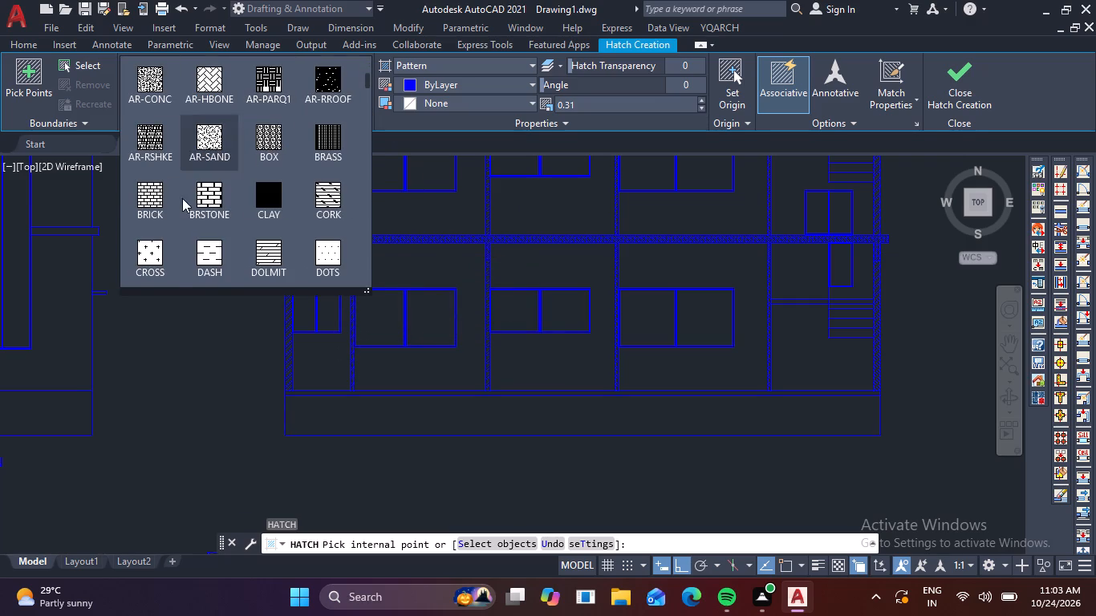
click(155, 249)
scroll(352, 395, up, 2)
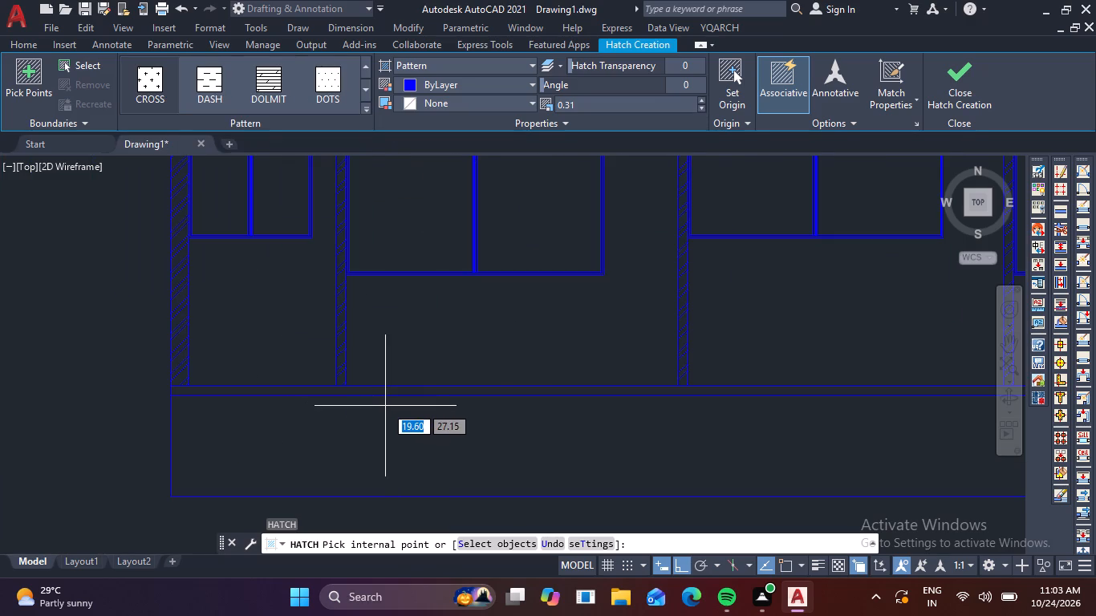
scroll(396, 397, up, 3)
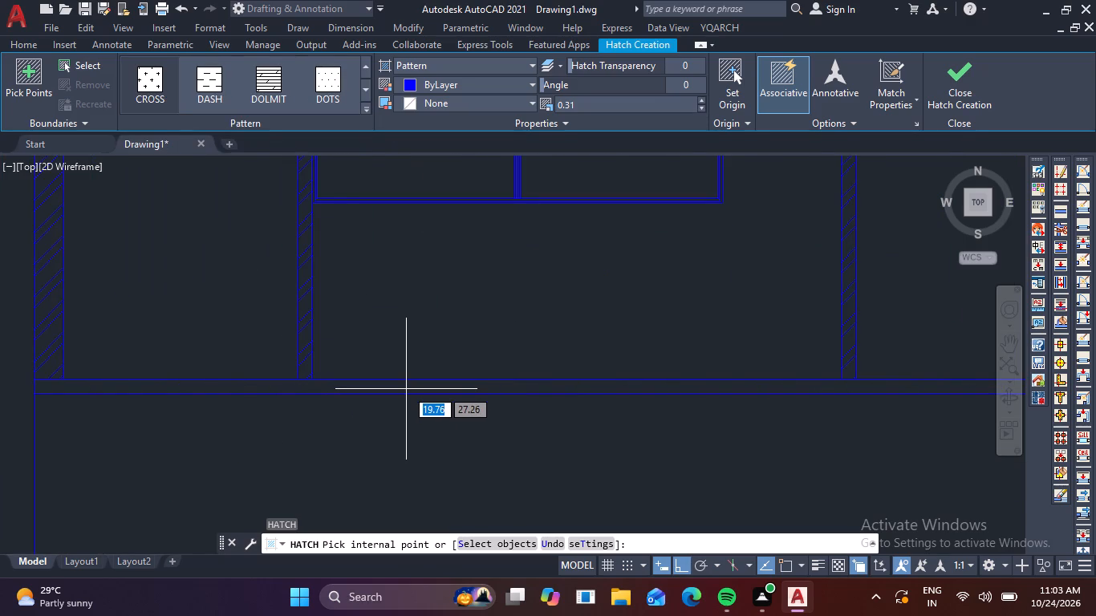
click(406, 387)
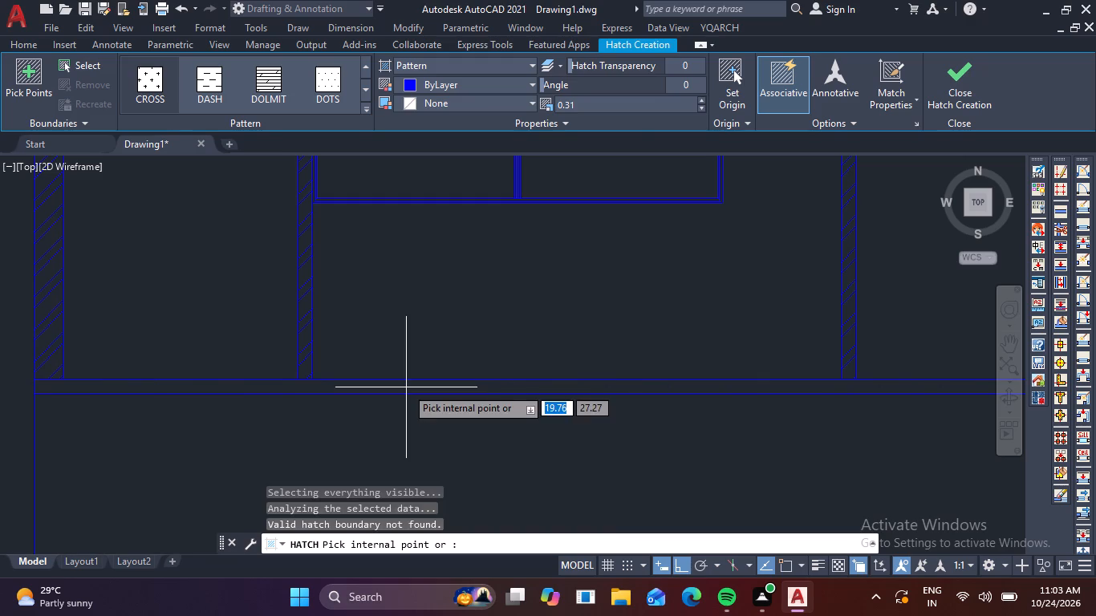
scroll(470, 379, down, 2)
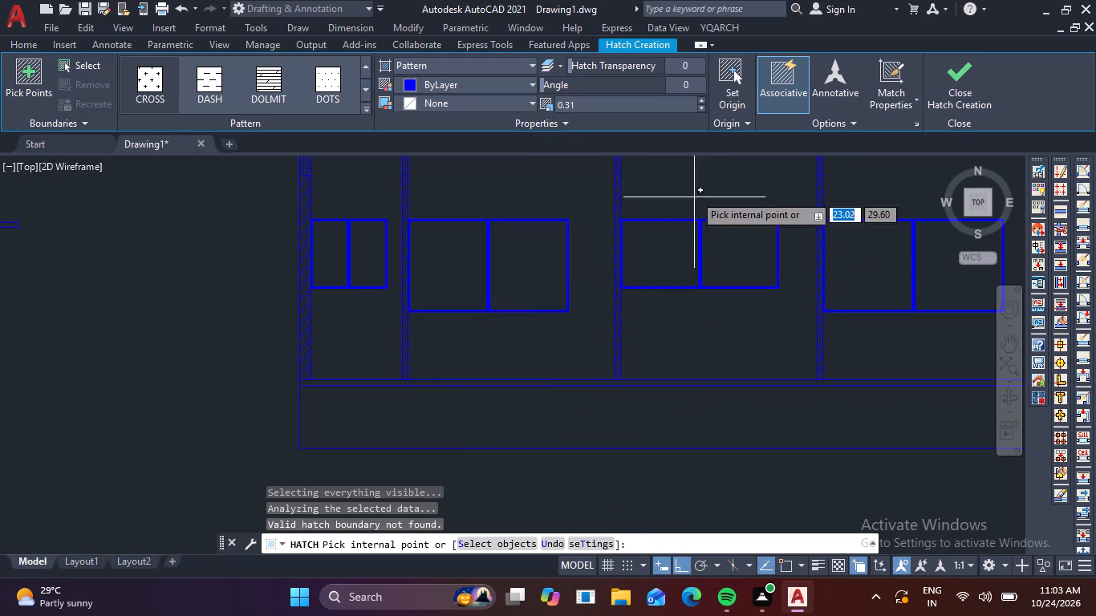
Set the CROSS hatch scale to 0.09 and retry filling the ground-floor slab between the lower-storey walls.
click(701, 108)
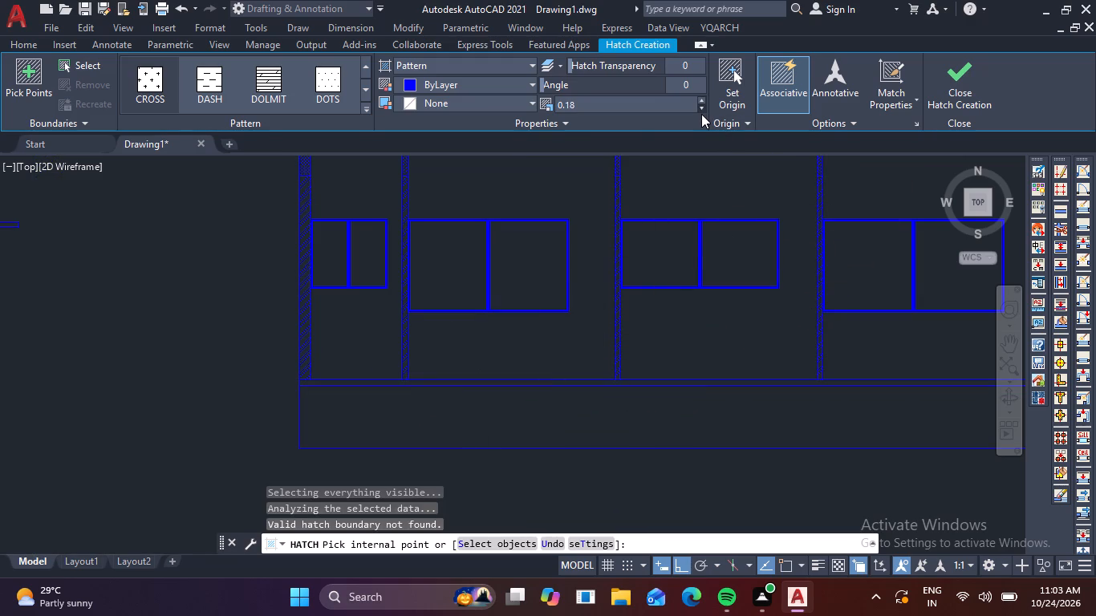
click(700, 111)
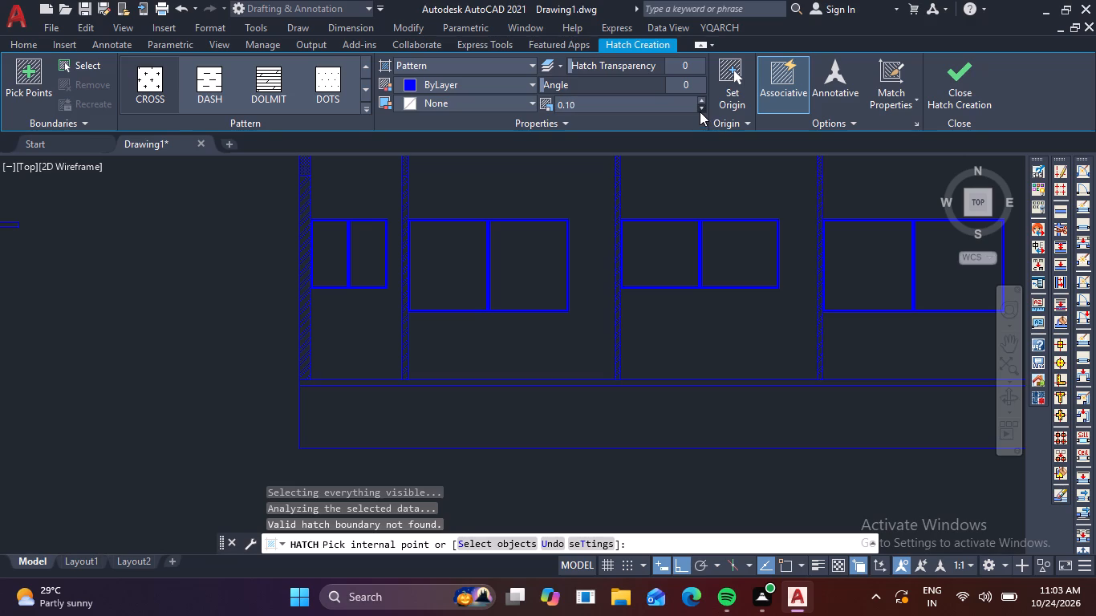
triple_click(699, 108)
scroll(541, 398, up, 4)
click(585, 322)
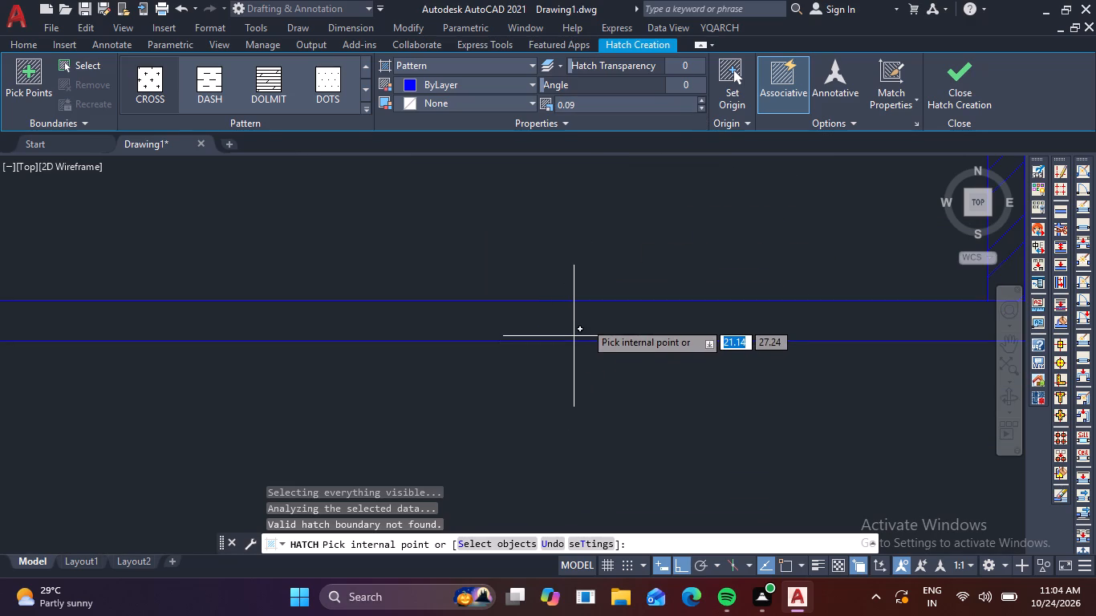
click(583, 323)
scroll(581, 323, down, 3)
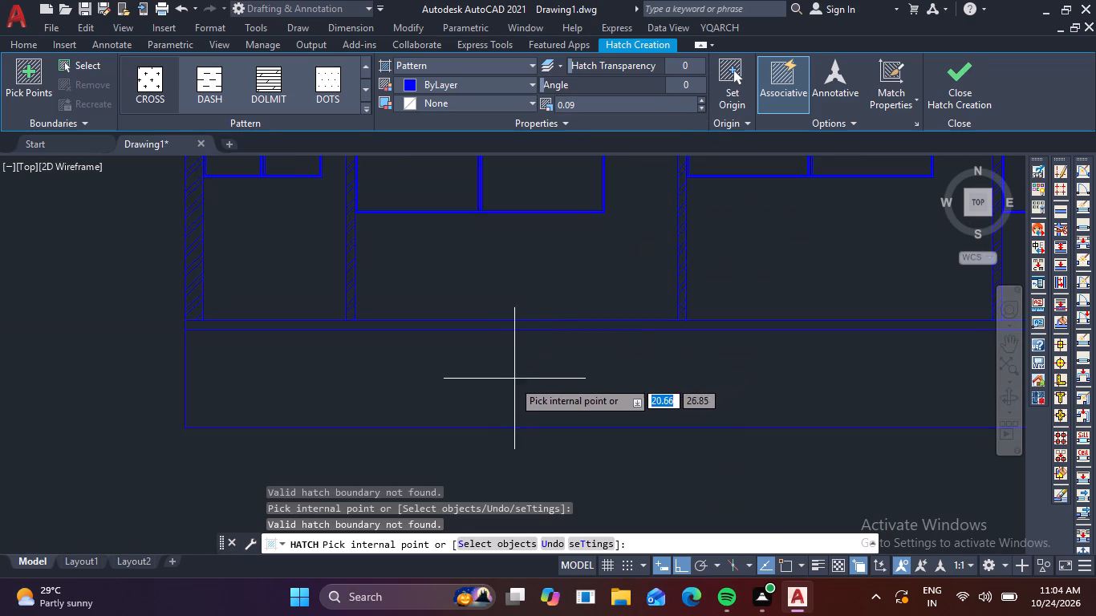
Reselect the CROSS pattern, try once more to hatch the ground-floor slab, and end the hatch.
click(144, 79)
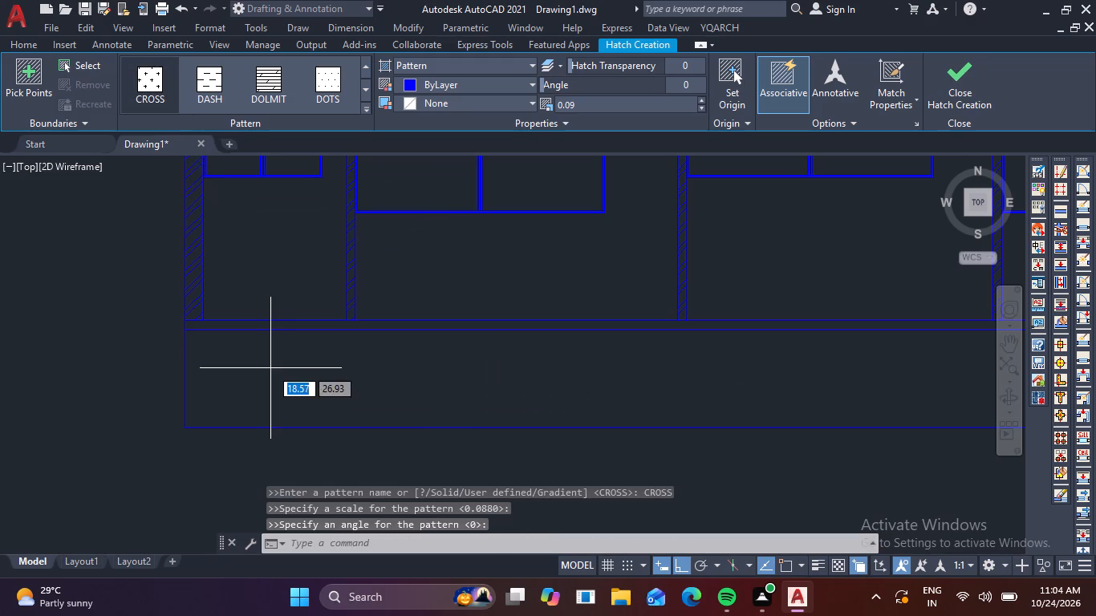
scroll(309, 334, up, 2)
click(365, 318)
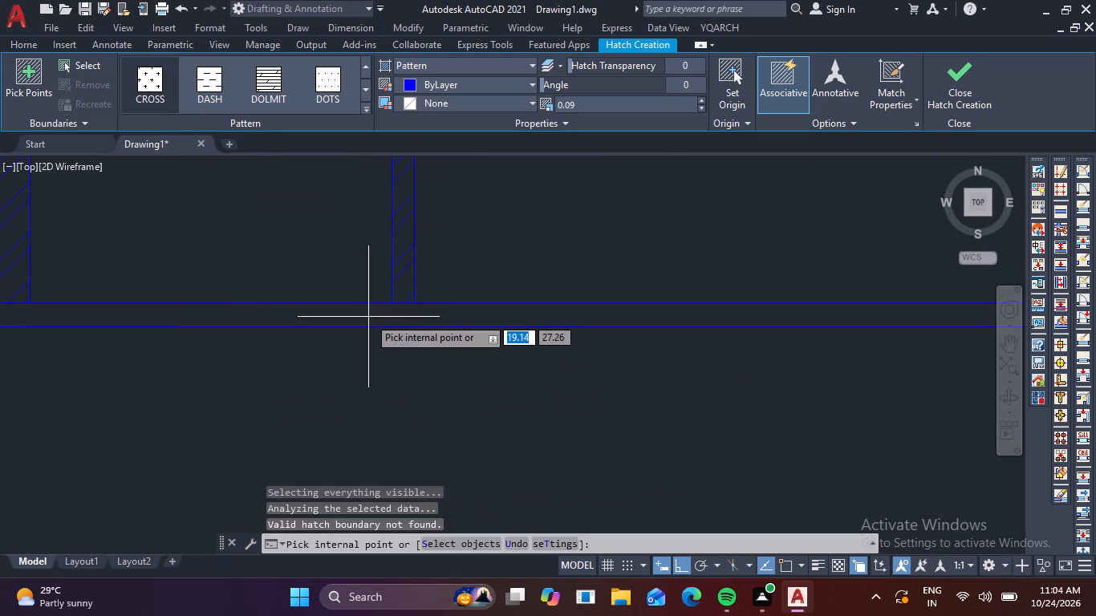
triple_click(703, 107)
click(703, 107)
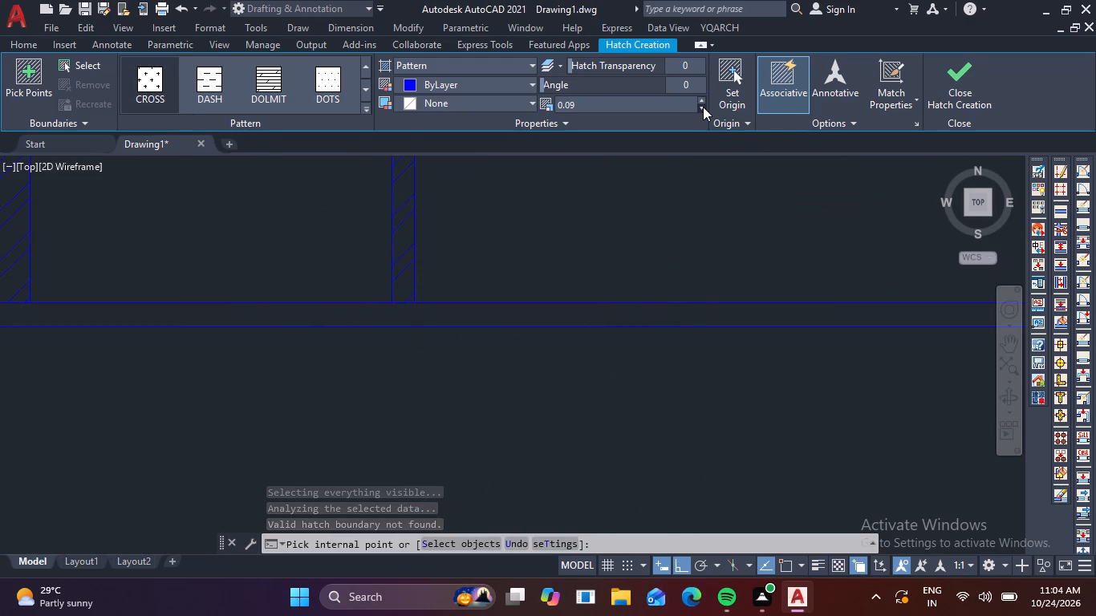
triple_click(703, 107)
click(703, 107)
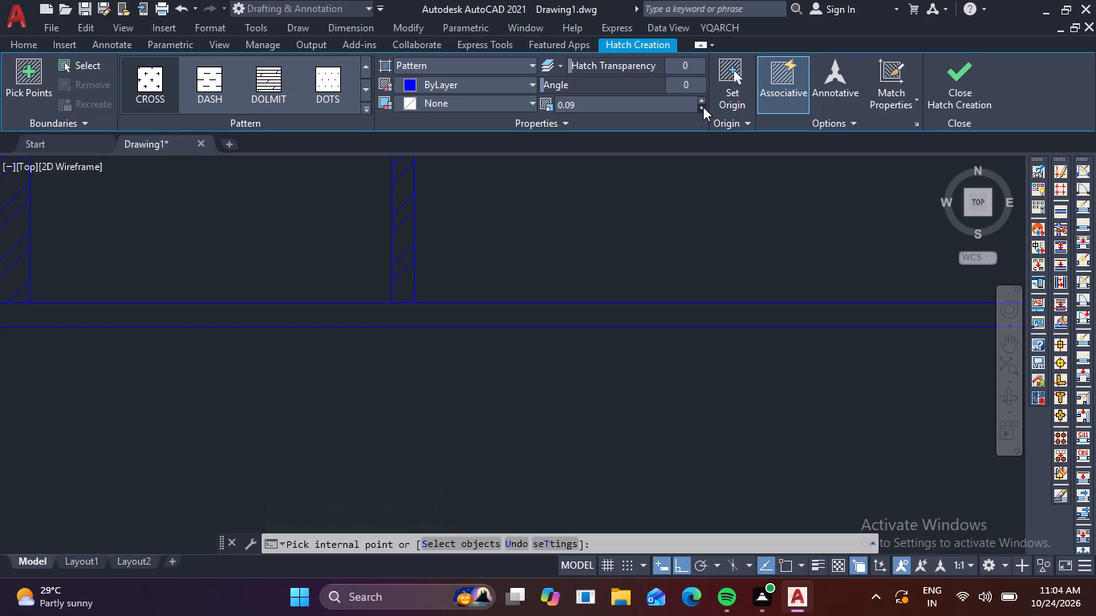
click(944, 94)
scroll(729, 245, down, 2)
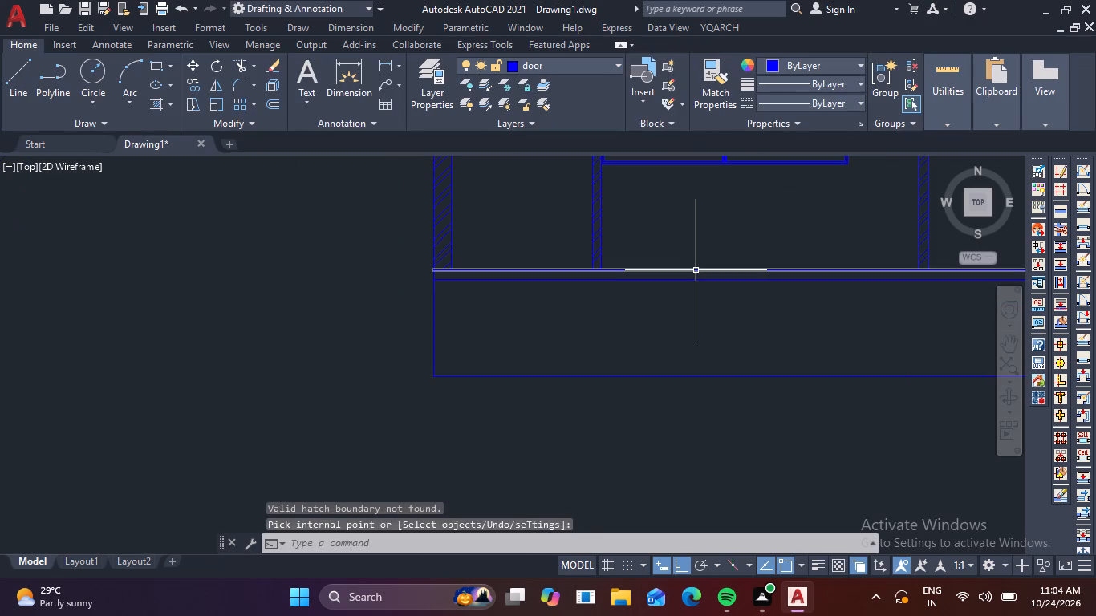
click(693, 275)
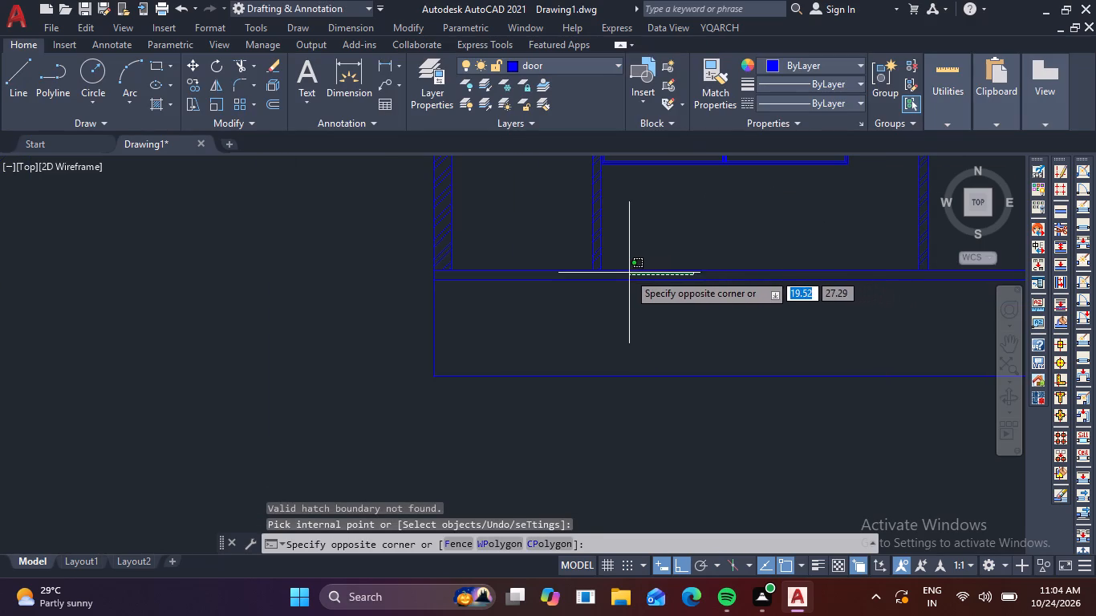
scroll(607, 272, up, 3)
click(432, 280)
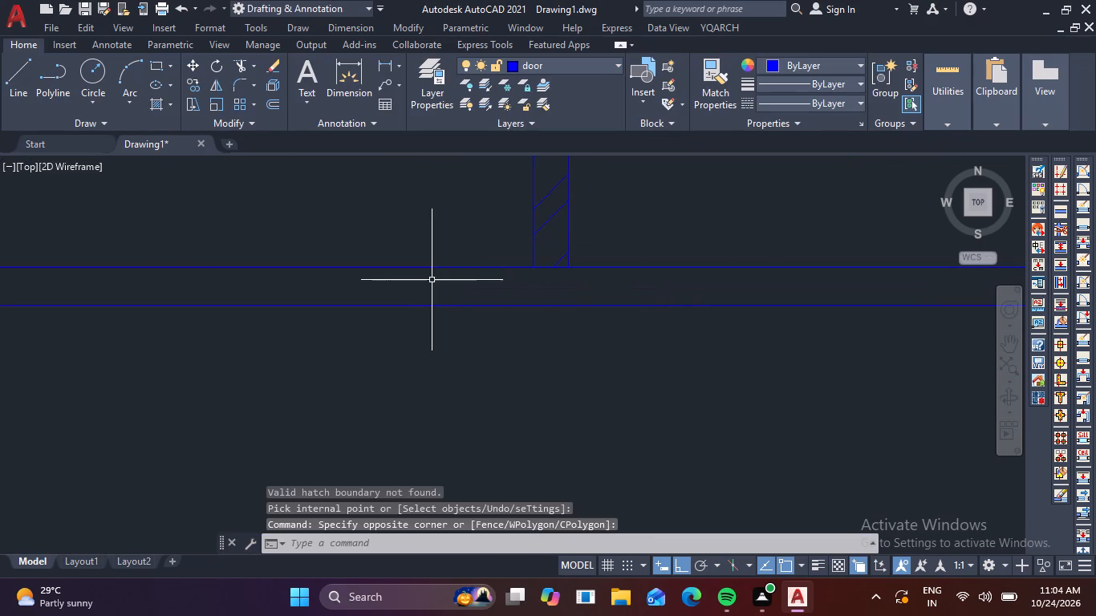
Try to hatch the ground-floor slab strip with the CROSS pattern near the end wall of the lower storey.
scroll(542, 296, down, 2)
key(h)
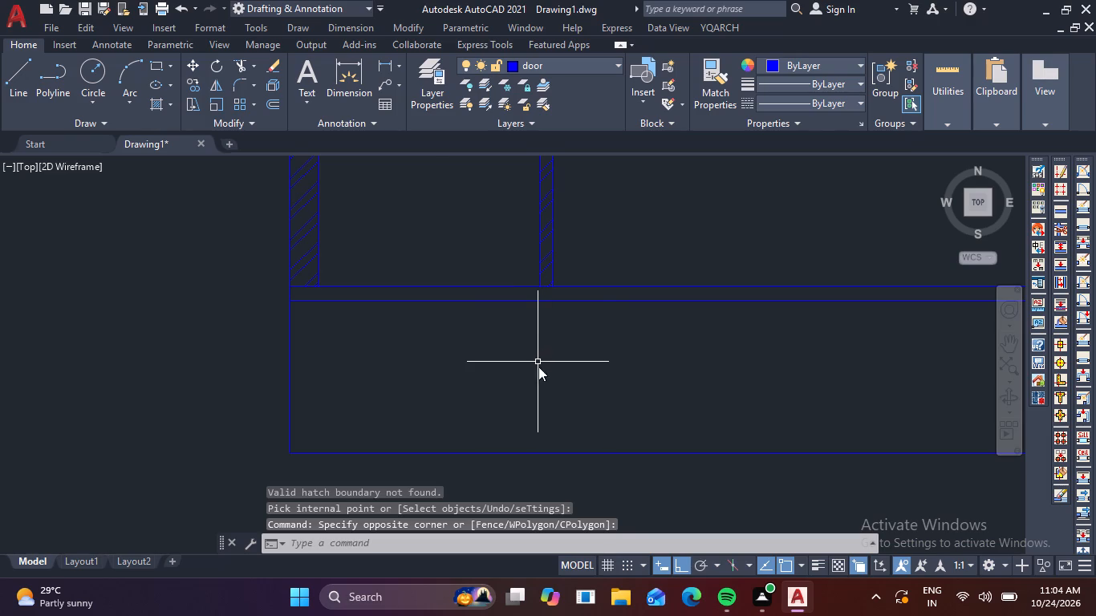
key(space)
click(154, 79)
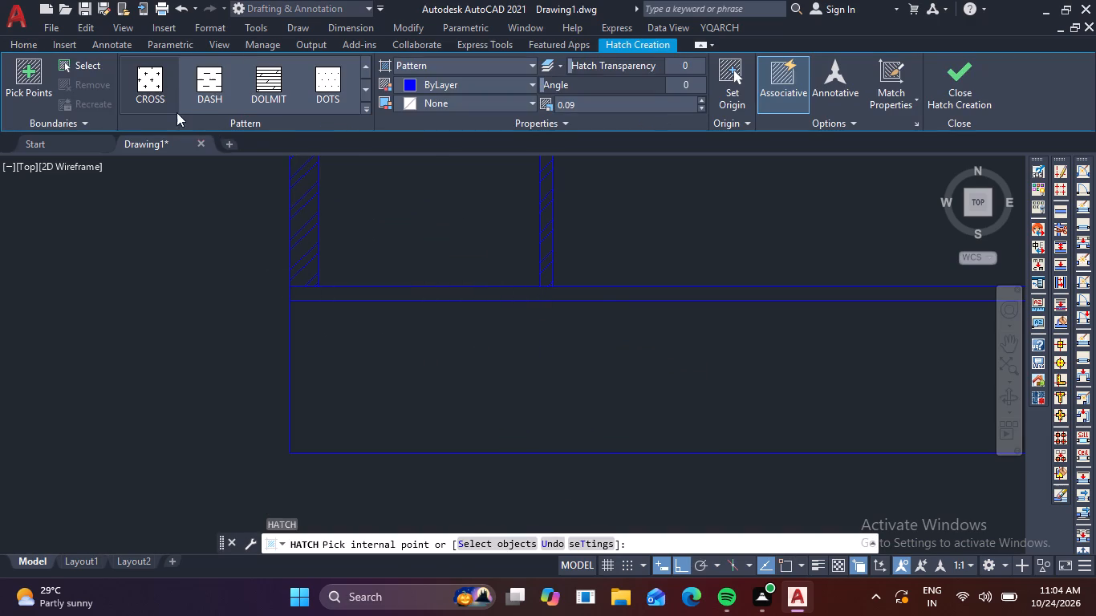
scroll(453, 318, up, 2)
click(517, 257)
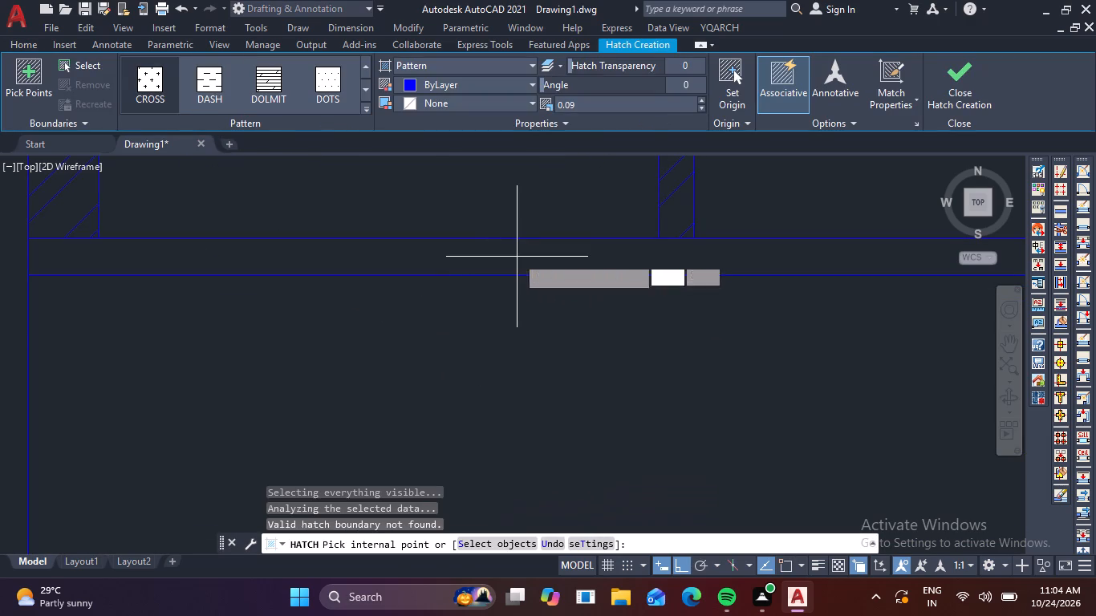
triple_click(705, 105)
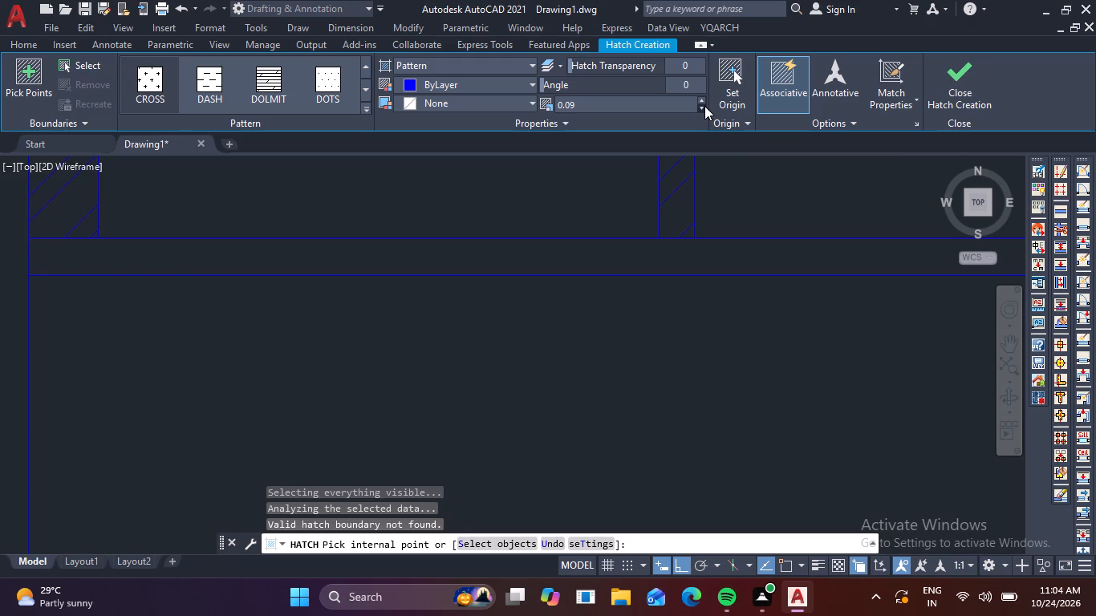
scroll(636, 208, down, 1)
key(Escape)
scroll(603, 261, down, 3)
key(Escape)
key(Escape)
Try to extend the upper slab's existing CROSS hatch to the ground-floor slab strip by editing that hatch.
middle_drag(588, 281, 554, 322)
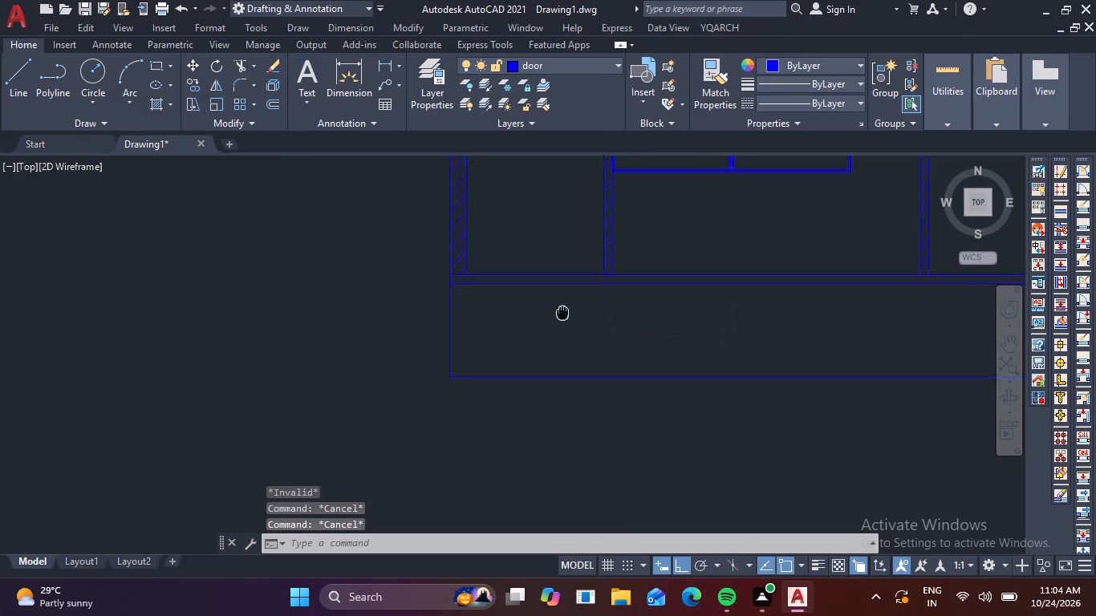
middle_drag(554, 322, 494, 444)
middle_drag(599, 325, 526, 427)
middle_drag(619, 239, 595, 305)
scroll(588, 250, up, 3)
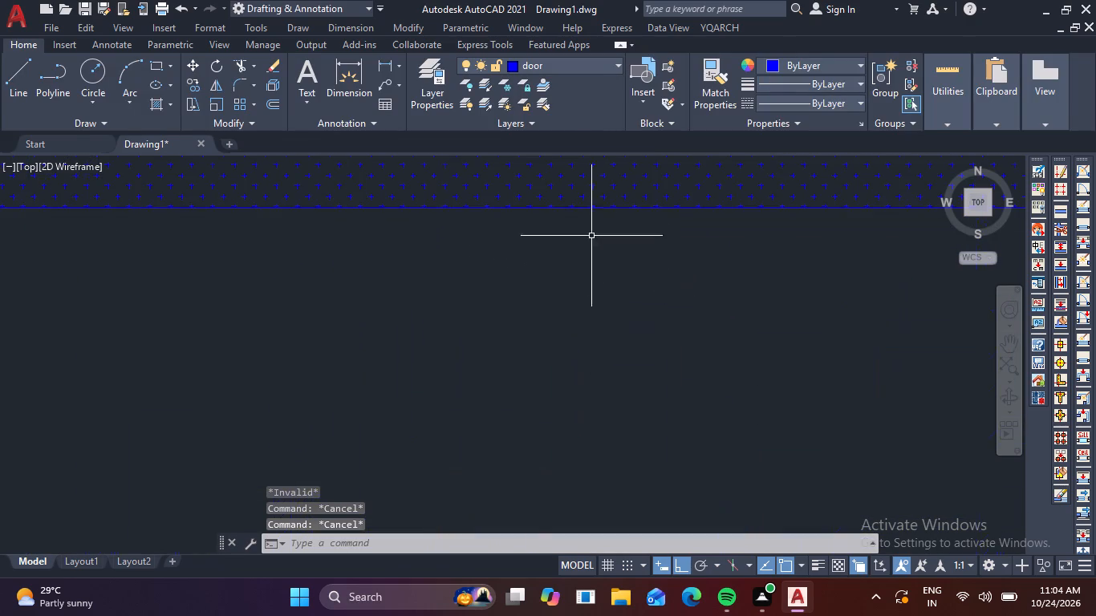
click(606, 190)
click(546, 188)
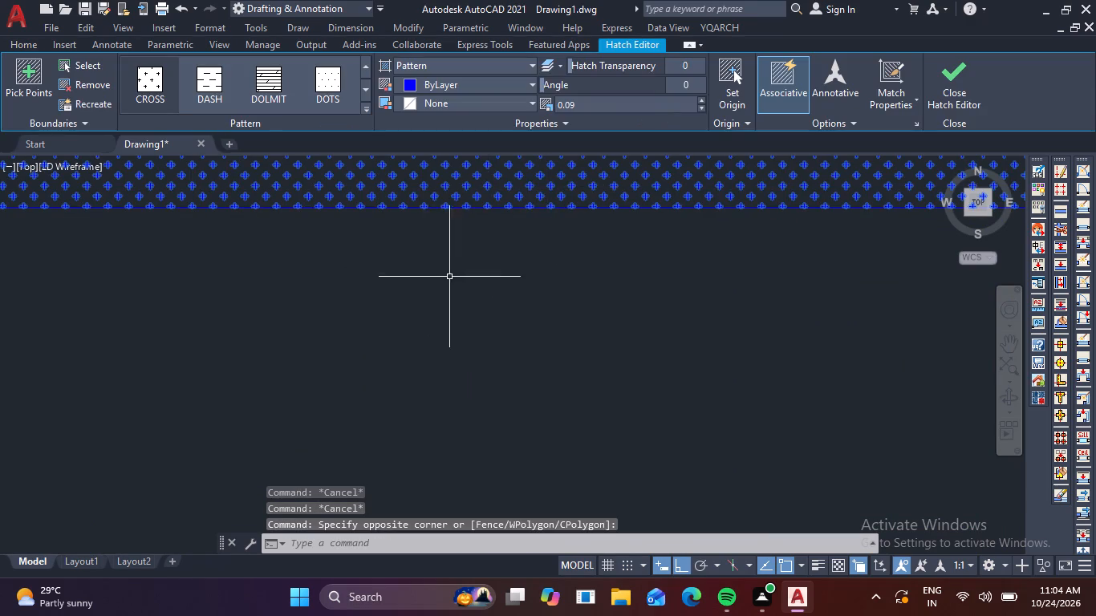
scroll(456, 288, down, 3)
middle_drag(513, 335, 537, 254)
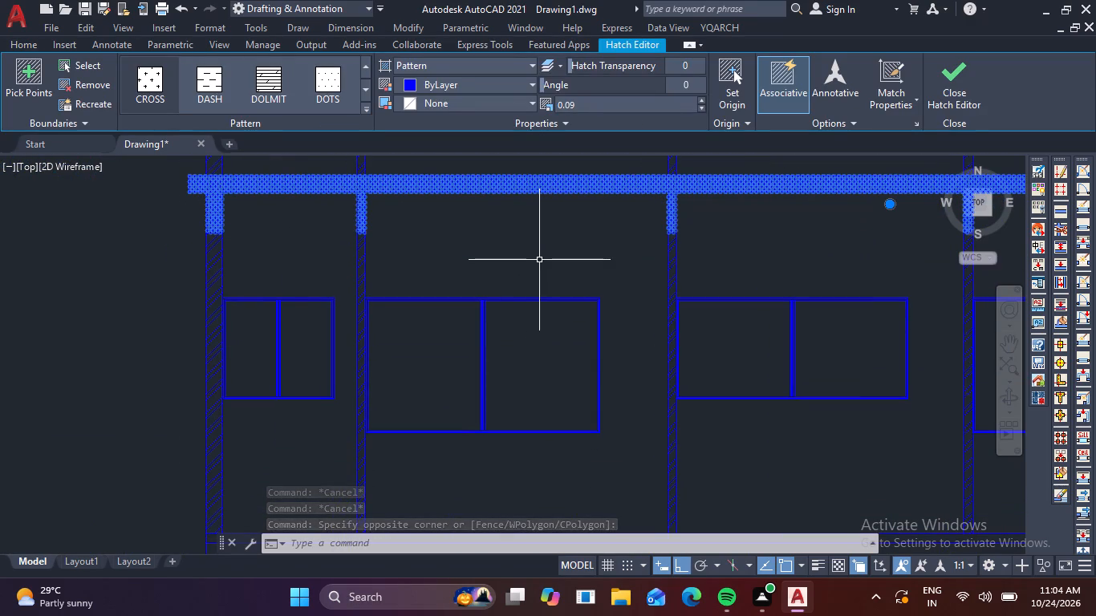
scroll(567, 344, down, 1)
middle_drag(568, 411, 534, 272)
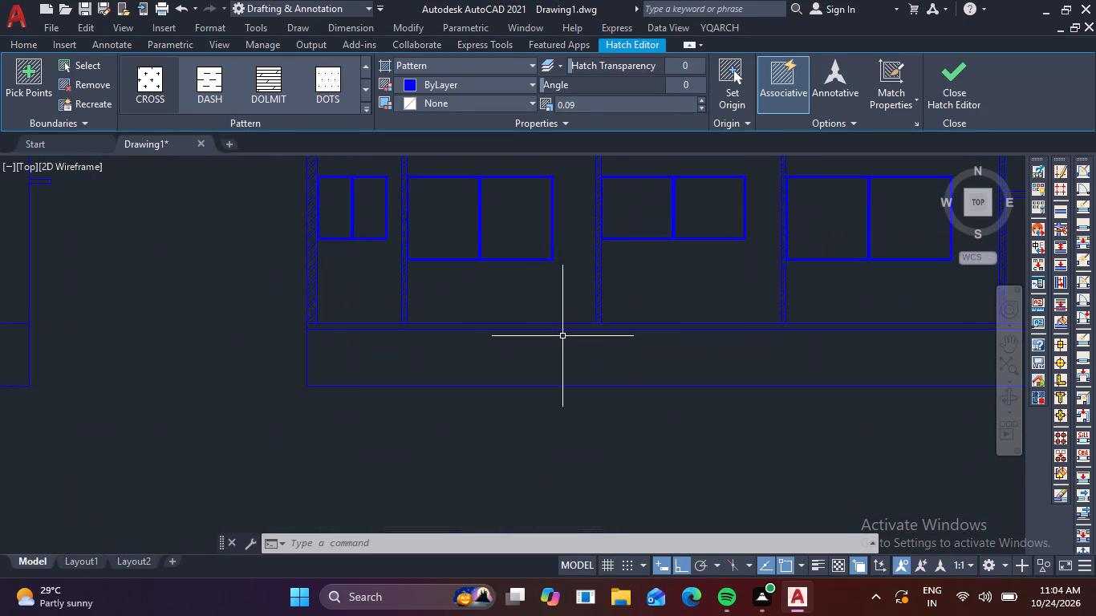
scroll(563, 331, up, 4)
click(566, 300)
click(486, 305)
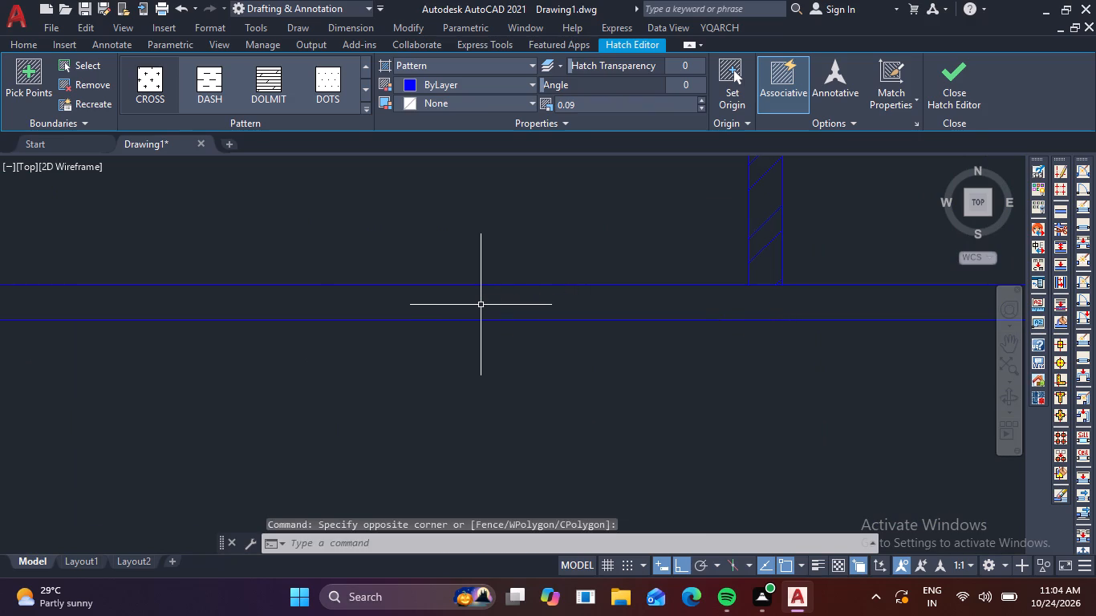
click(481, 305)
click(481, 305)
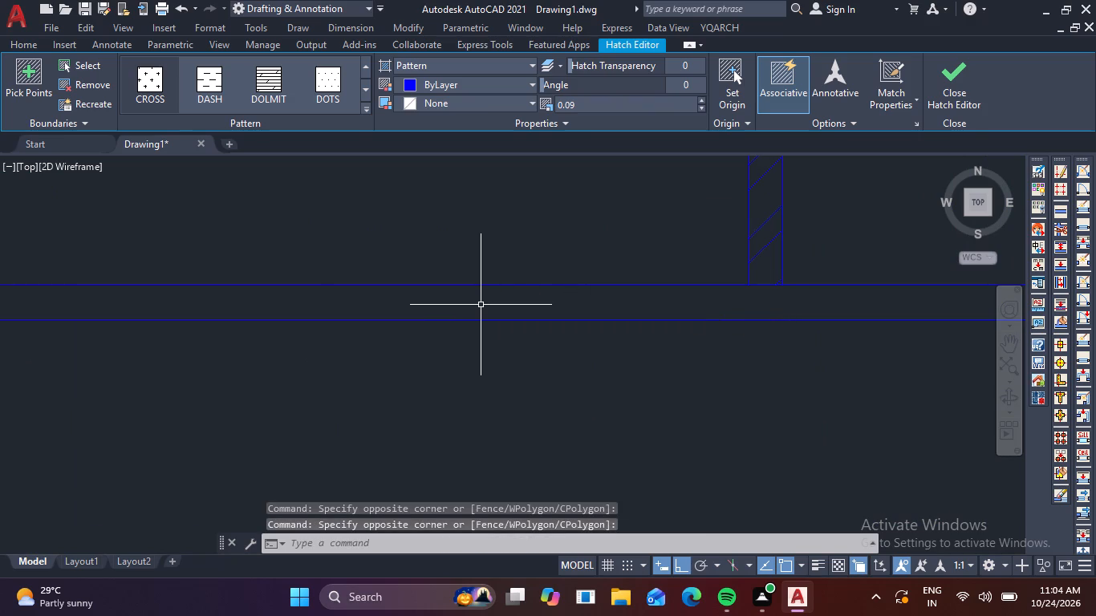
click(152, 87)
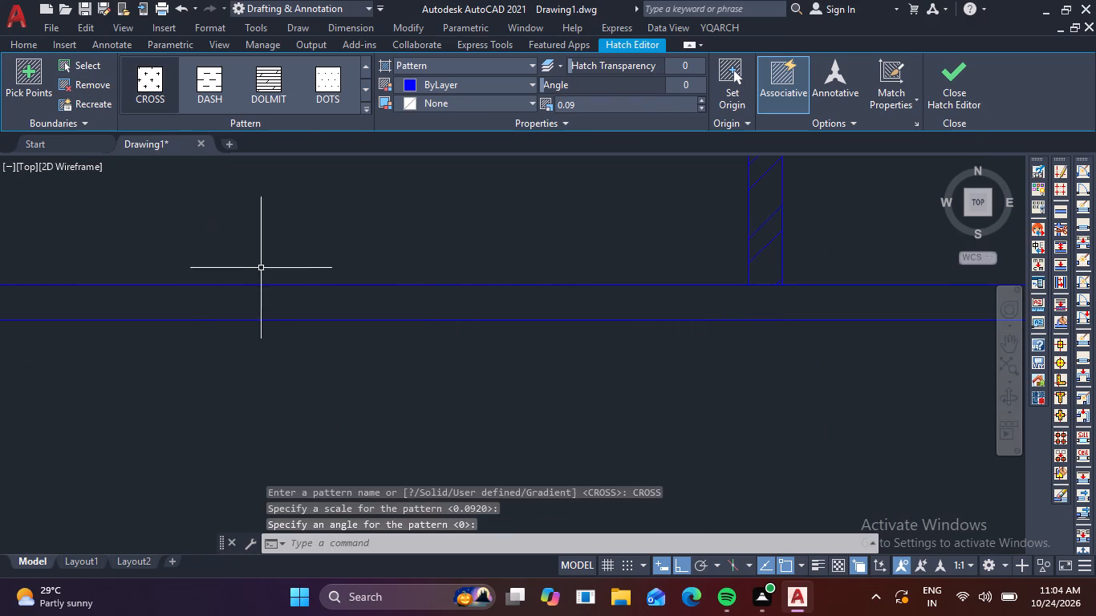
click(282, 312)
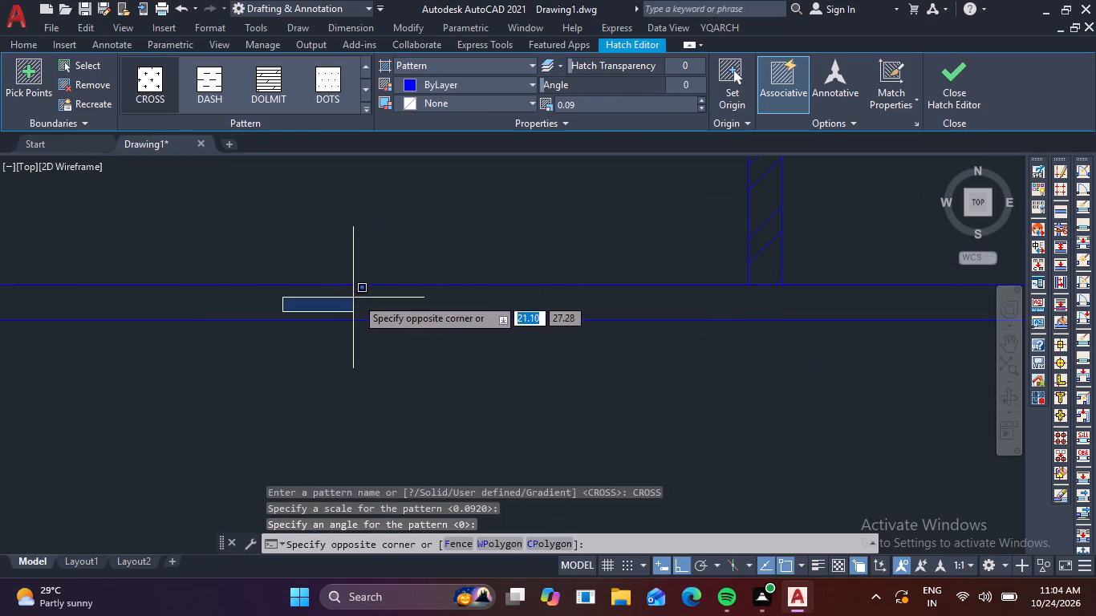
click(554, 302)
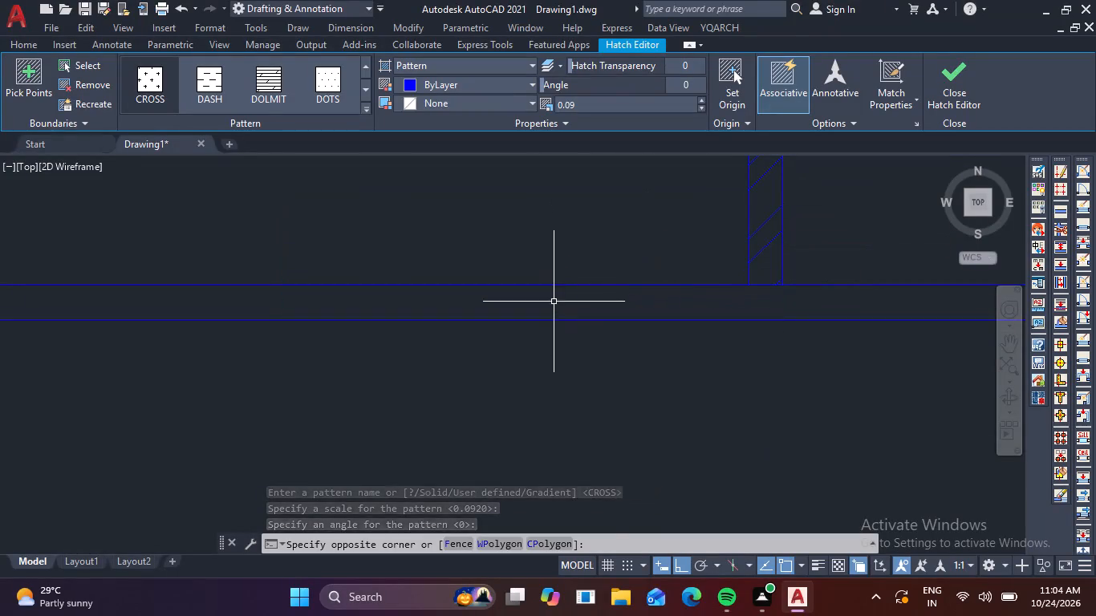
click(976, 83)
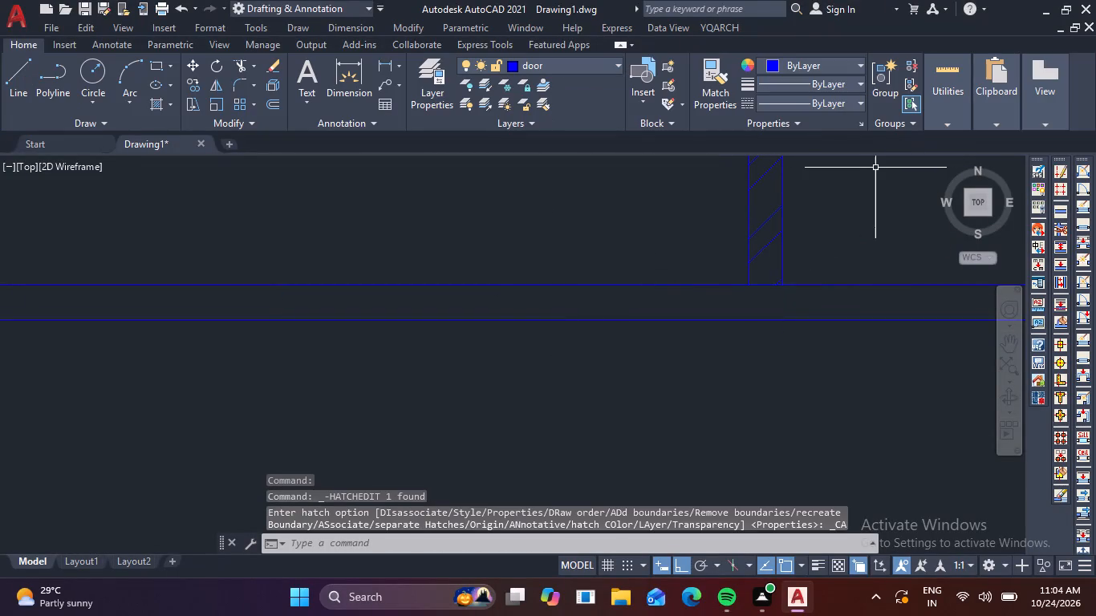
Hatch the ground-floor slab strip beneath the lower-storey walls with the CROSS pattern at scale 0.09.
text(H)
key(space)
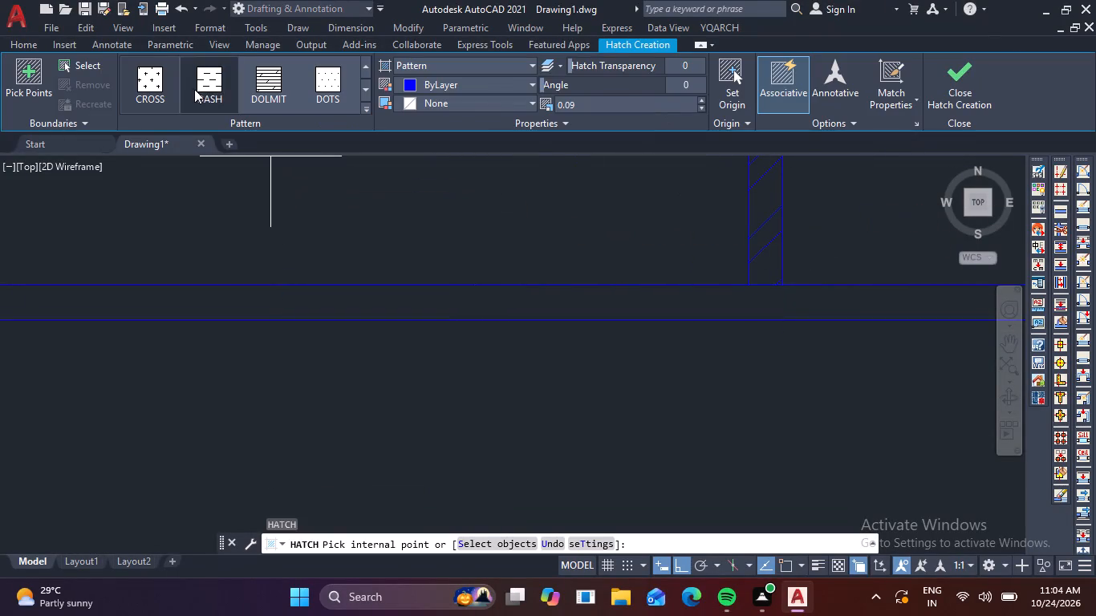
click(145, 75)
click(275, 307)
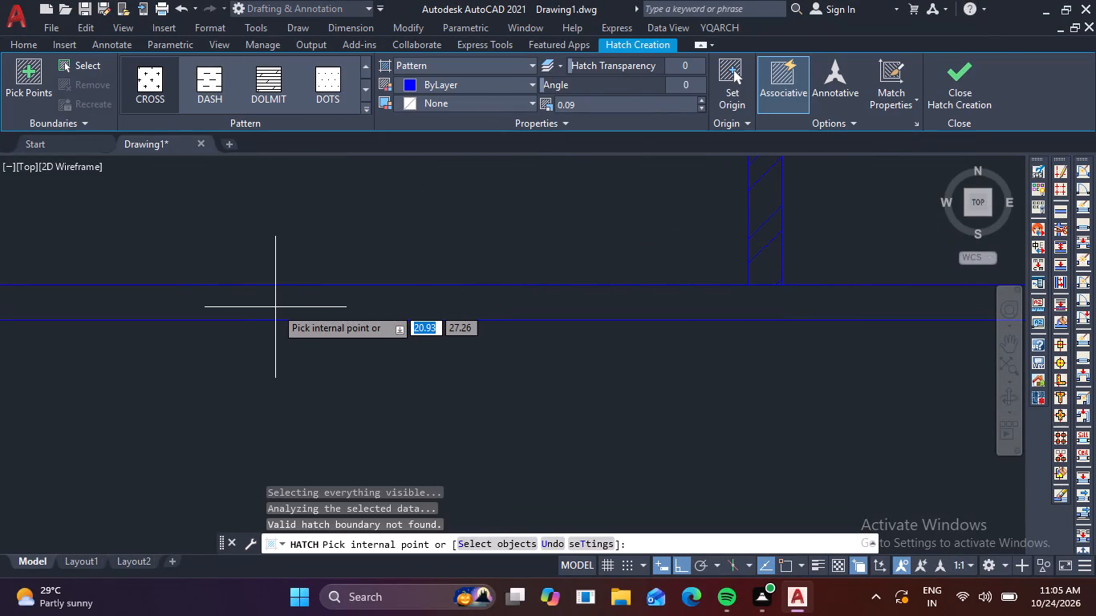
scroll(305, 302, down, 3)
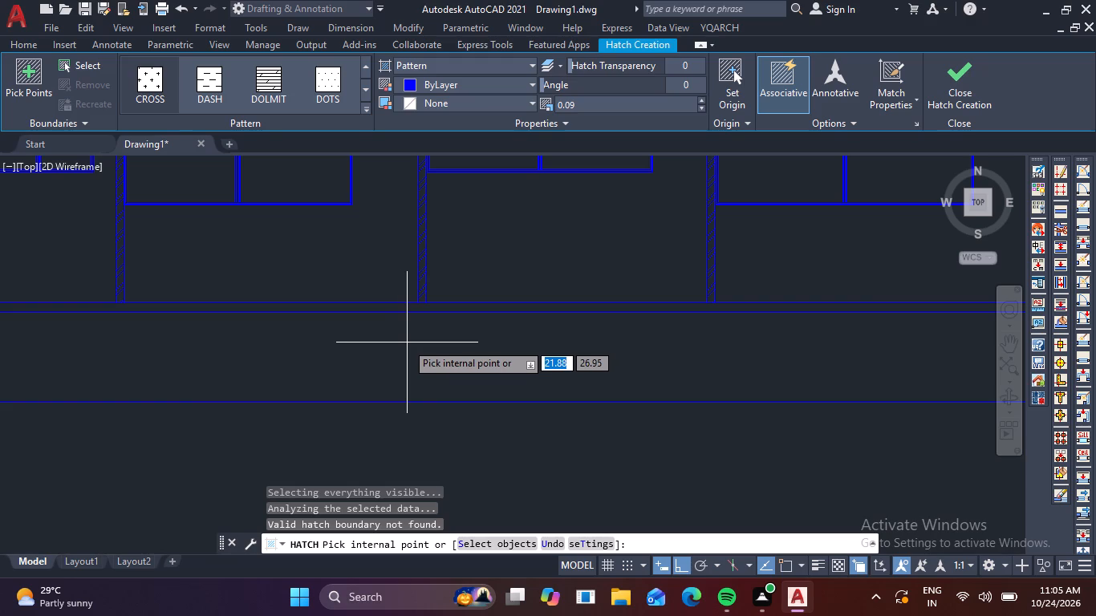
scroll(382, 341, down, 2)
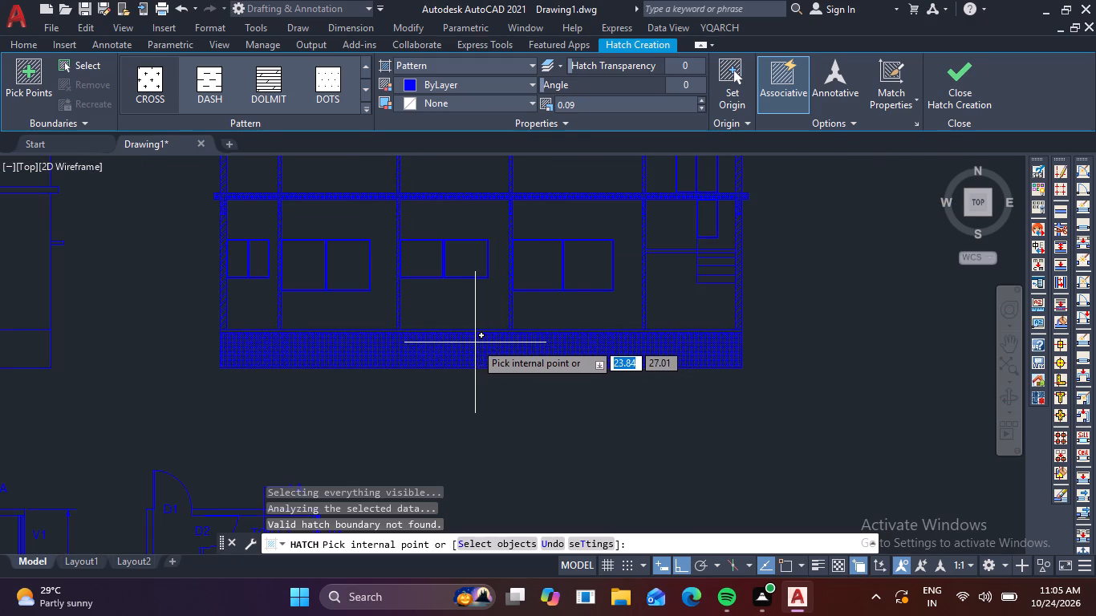
scroll(396, 333, up, 3)
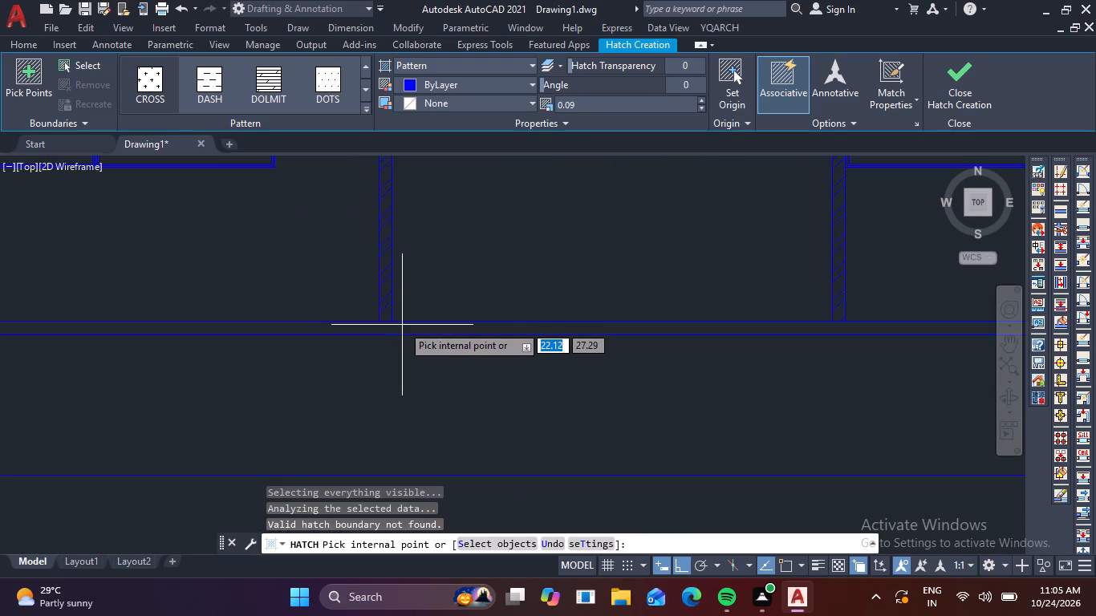
click(401, 327)
scroll(379, 338, down, 2)
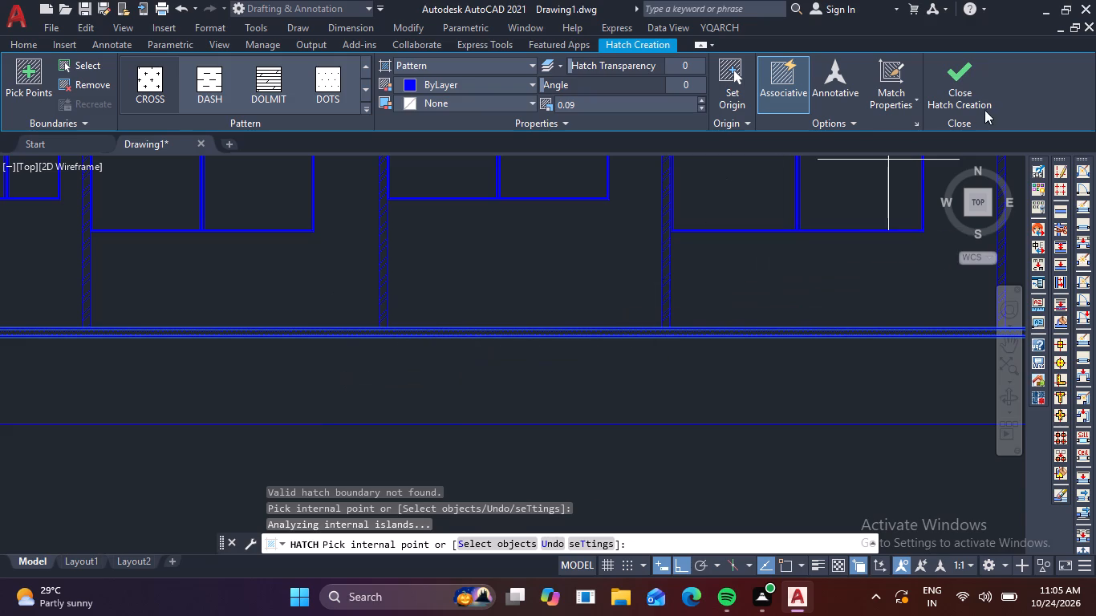
click(976, 93)
scroll(514, 337, down, 2)
scroll(445, 350, up, 2)
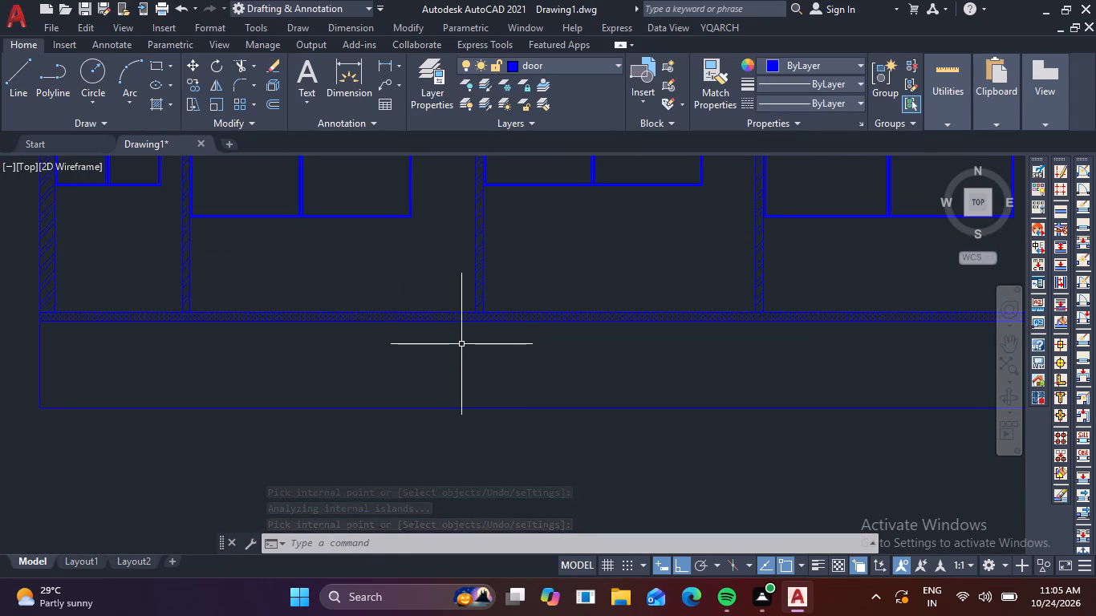
Hatch the plinth area below the ground-floor slab strip with the GRAVEL pattern.
text(H)
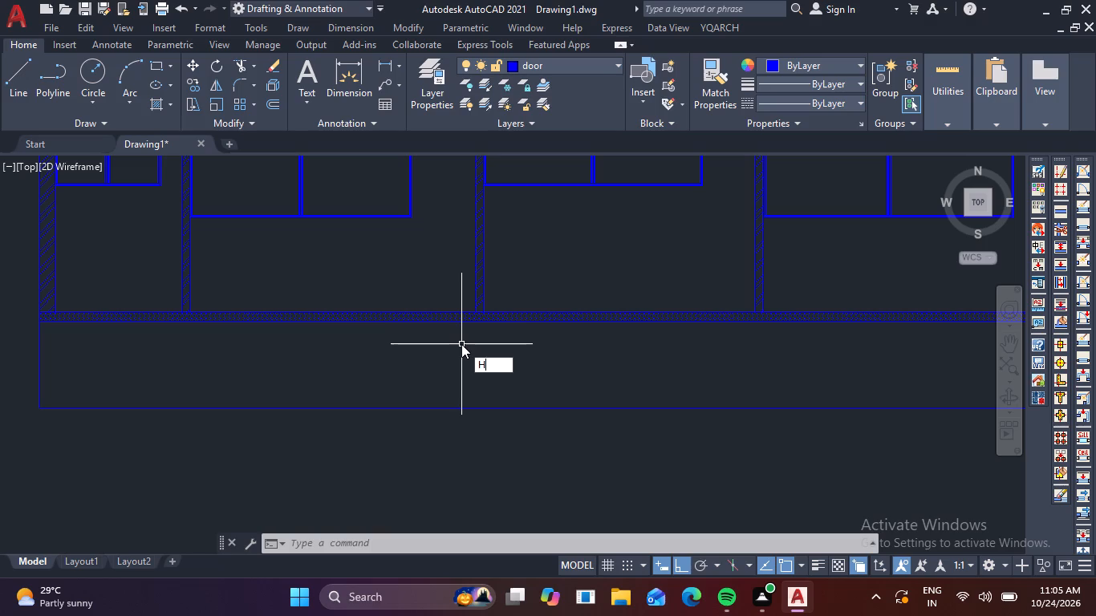
key(space)
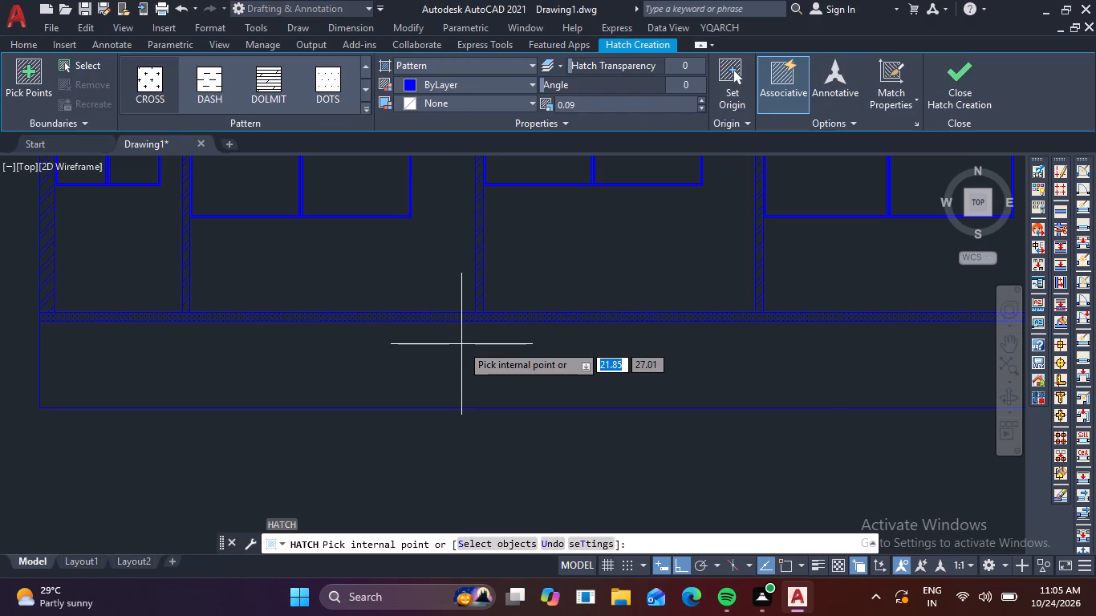
click(367, 110)
scroll(311, 156, down, 2)
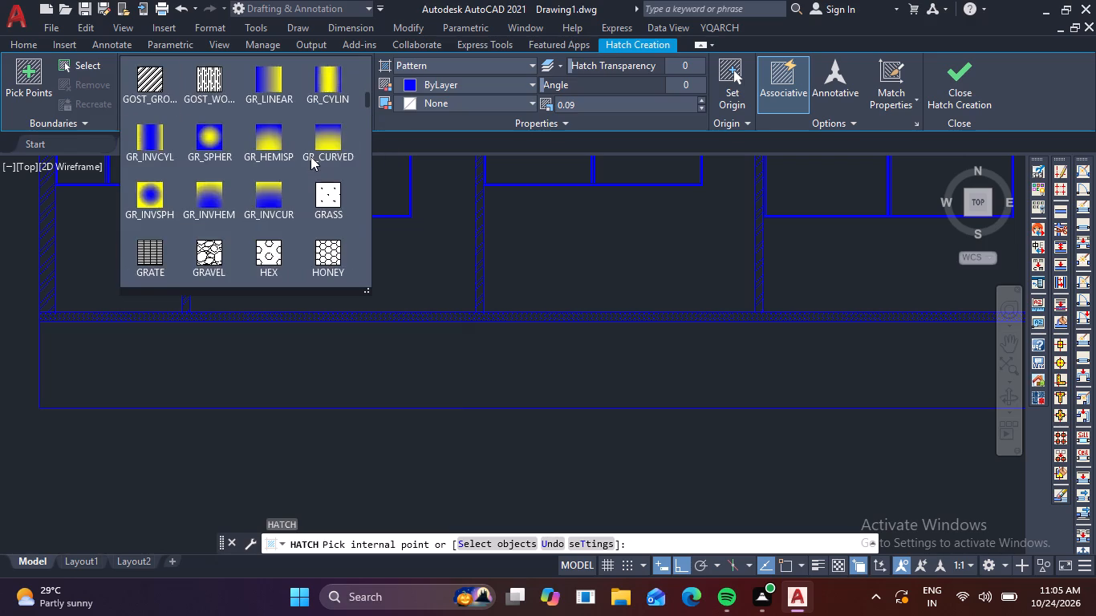
scroll(311, 156, down, 7)
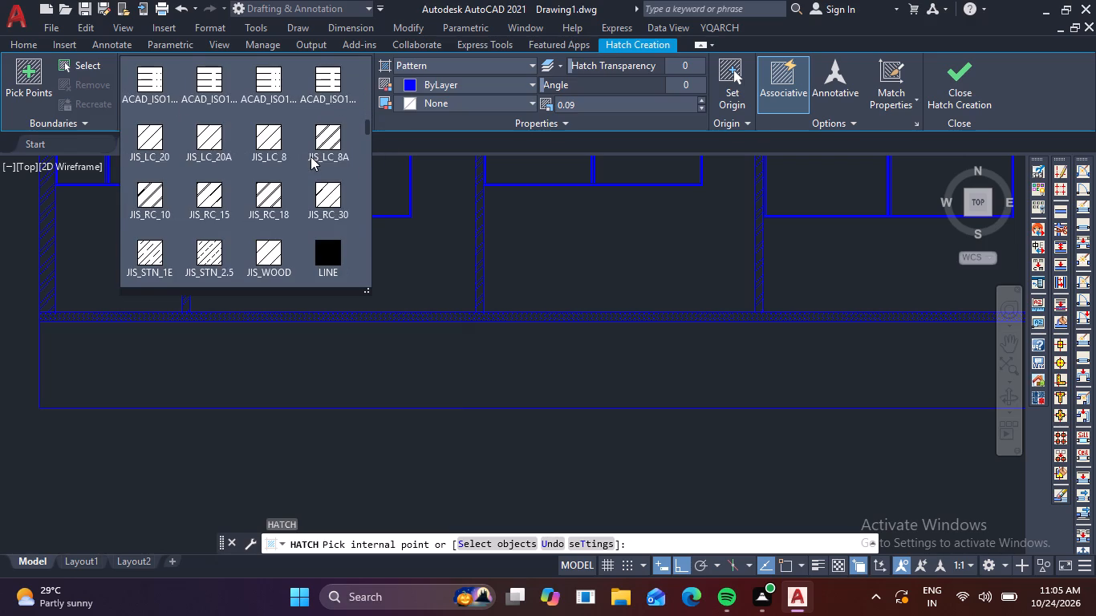
scroll(311, 156, down, 13)
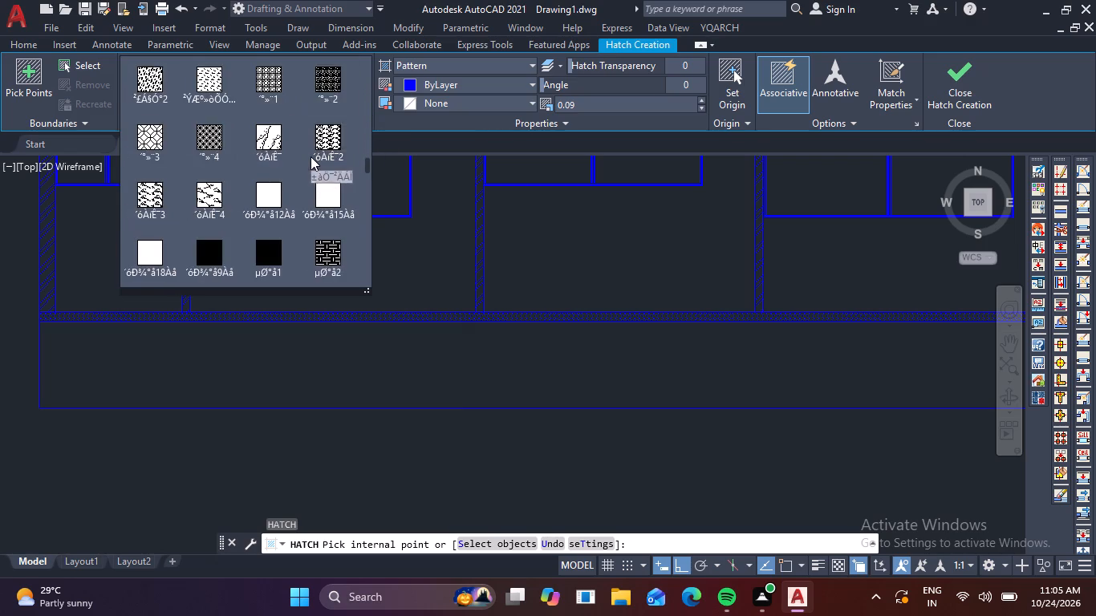
scroll(311, 156, down, 13)
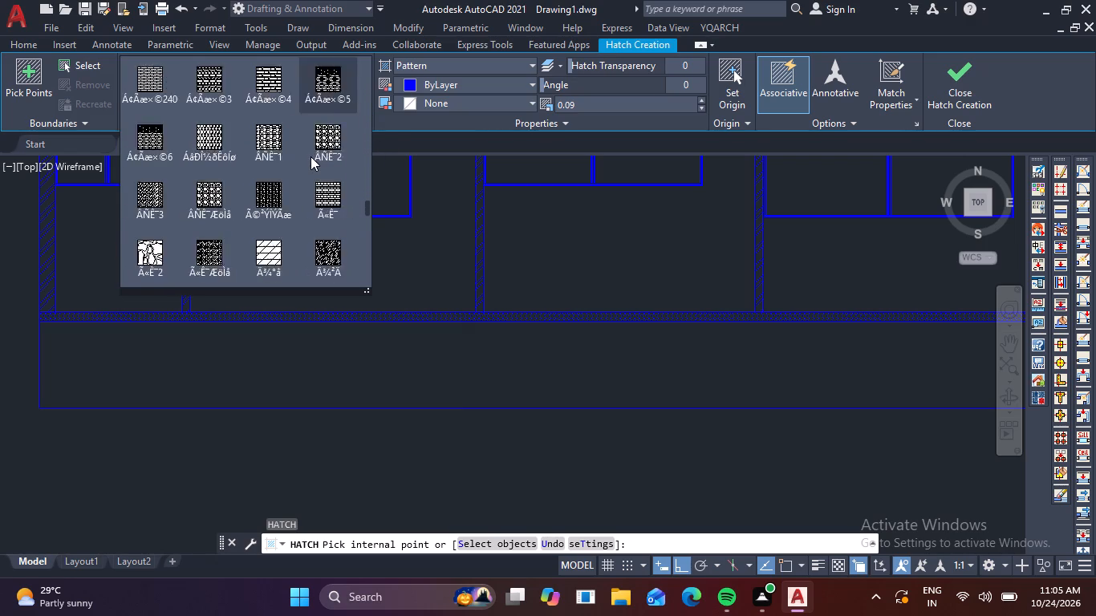
scroll(311, 156, down, 11)
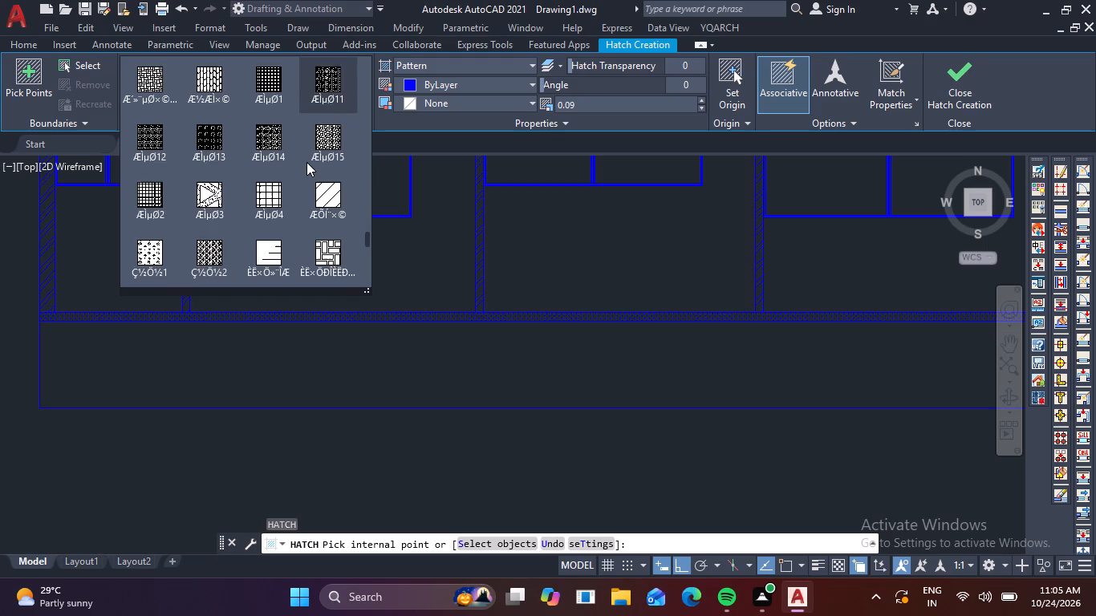
scroll(306, 162, down, 13)
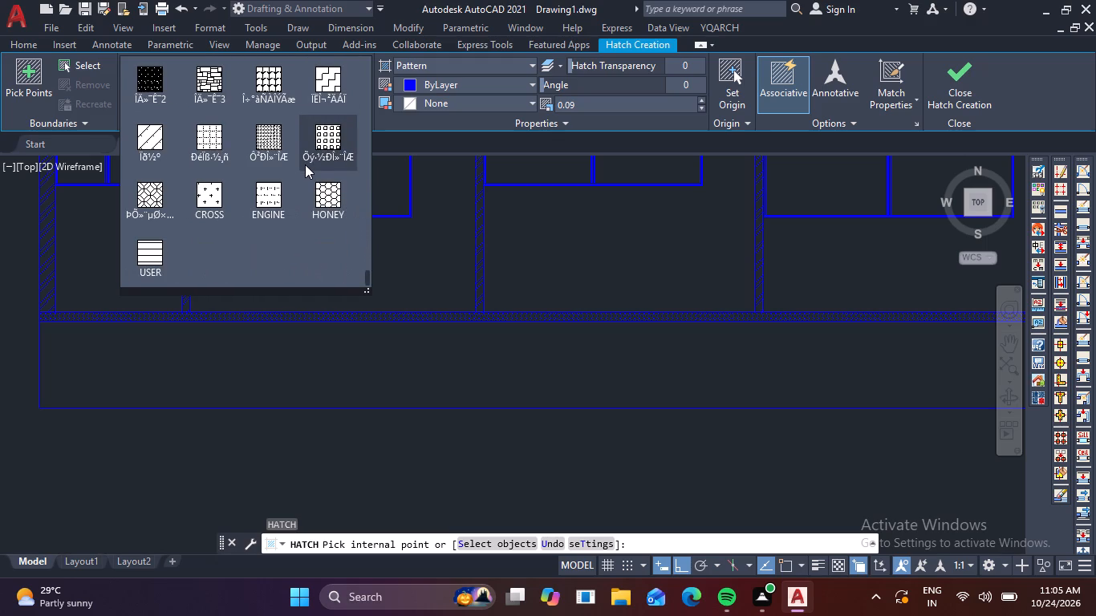
scroll(305, 164, down, 2)
scroll(302, 166, up, 17)
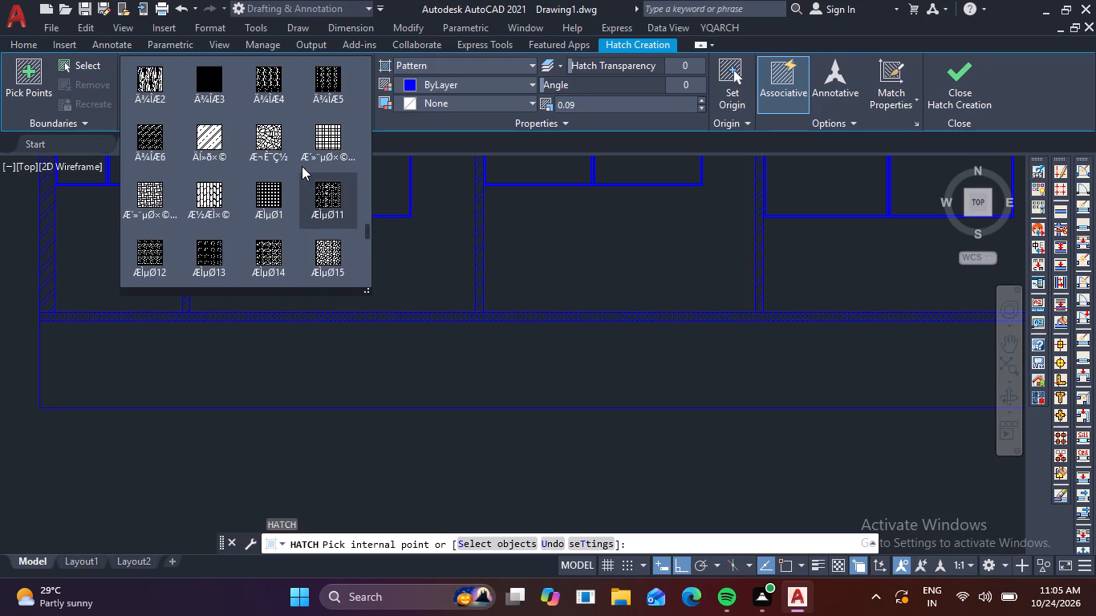
scroll(302, 166, up, 14)
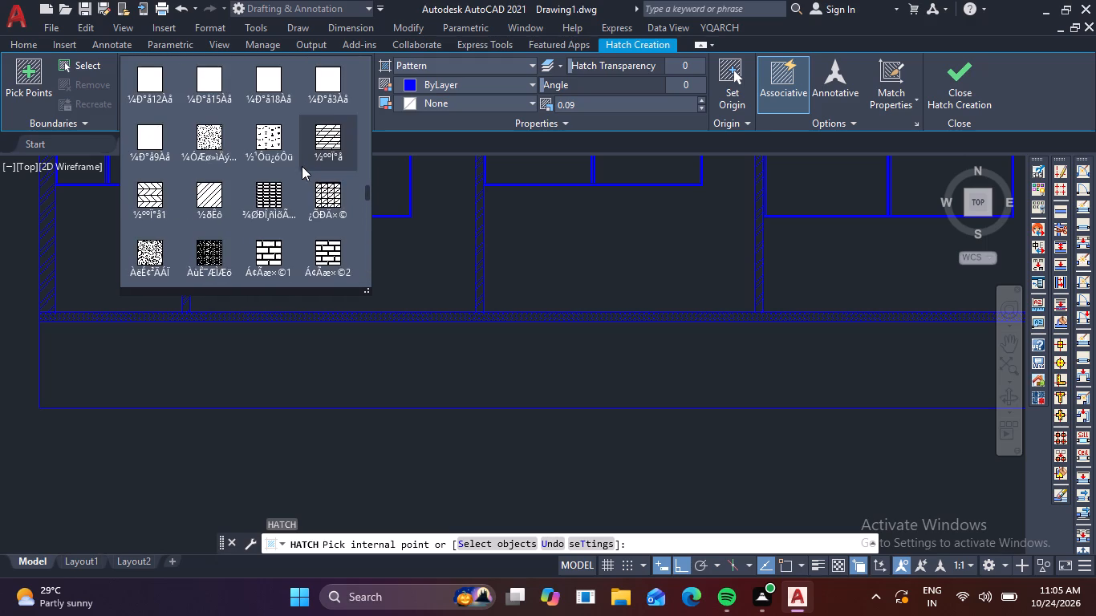
scroll(302, 166, up, 3)
scroll(302, 166, down, 2)
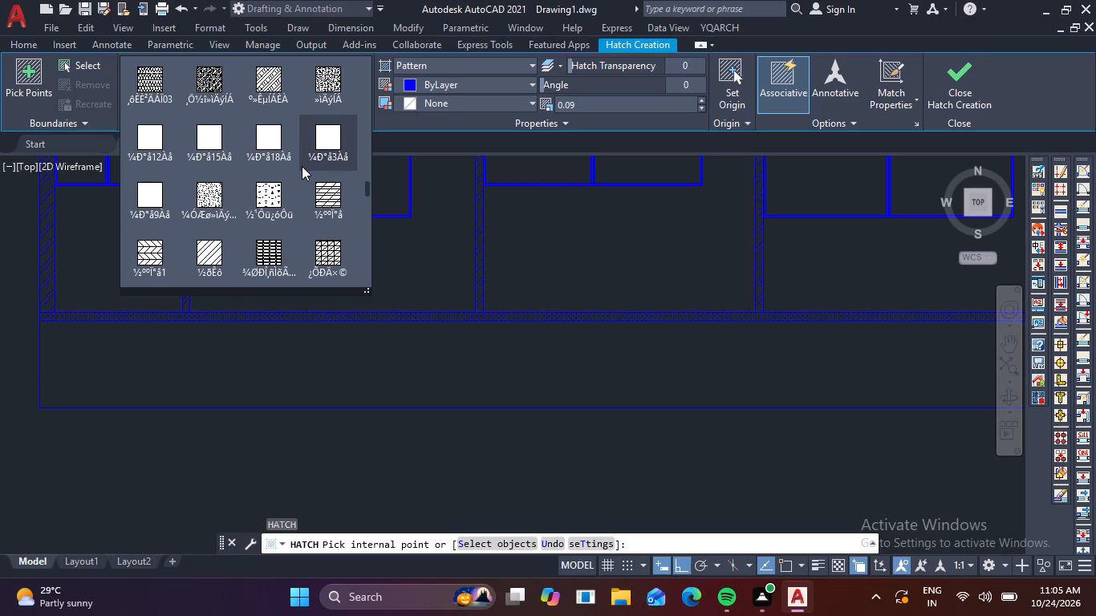
scroll(302, 166, down, 2)
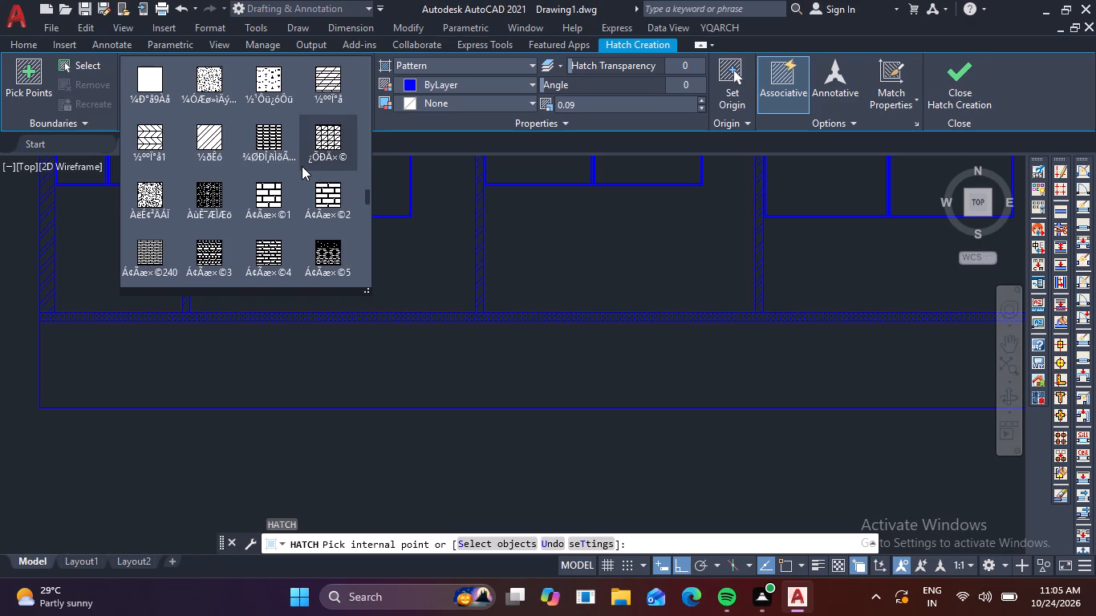
scroll(302, 166, up, 2)
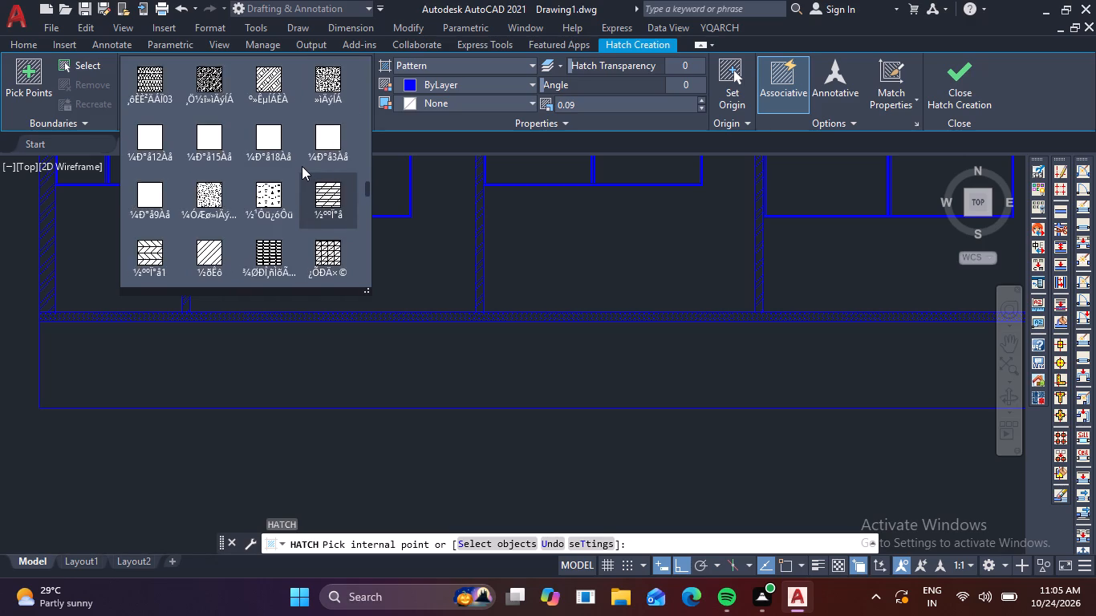
scroll(302, 166, up, 7)
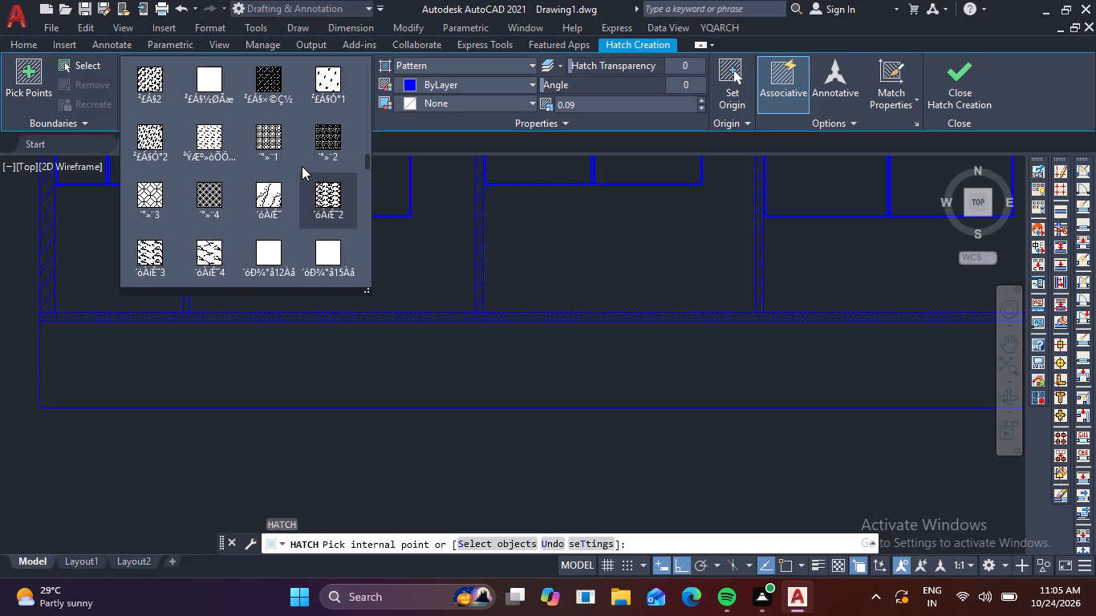
scroll(302, 166, up, 3)
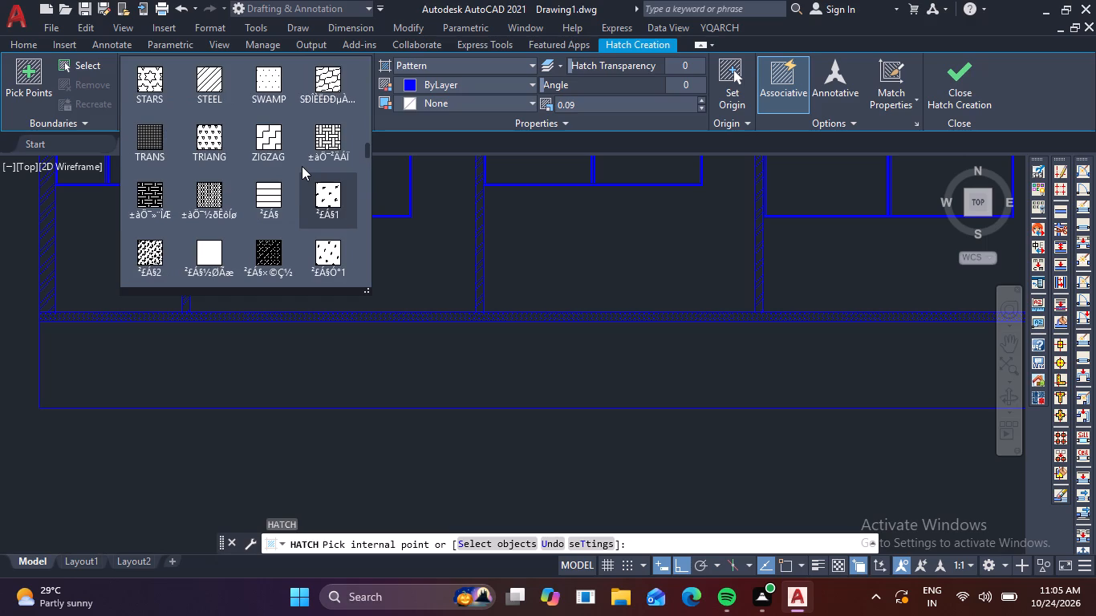
scroll(302, 166, up, 7)
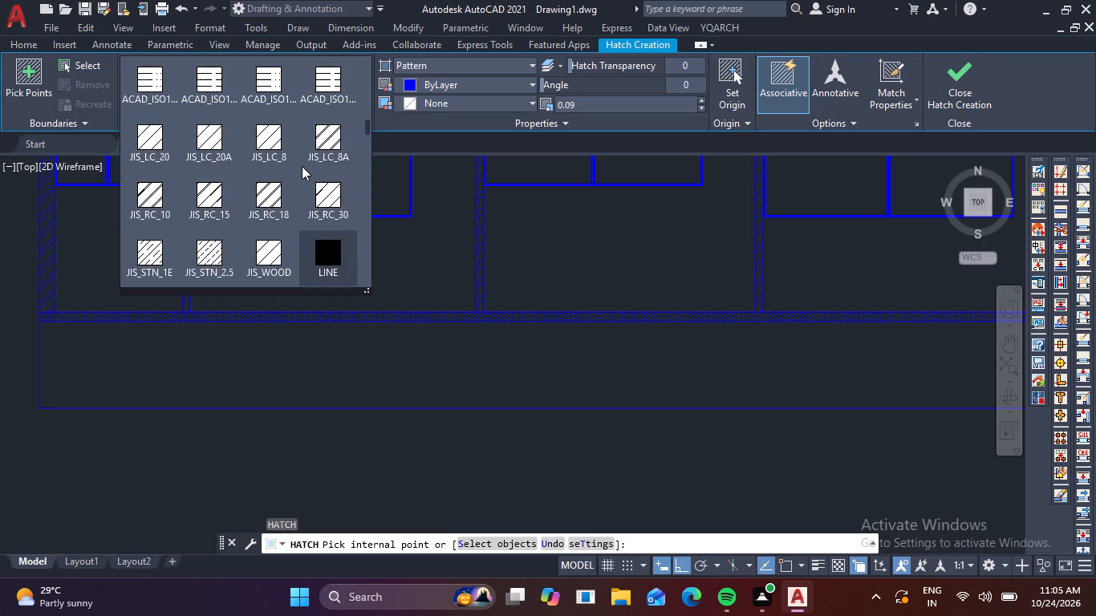
scroll(302, 166, up, 6)
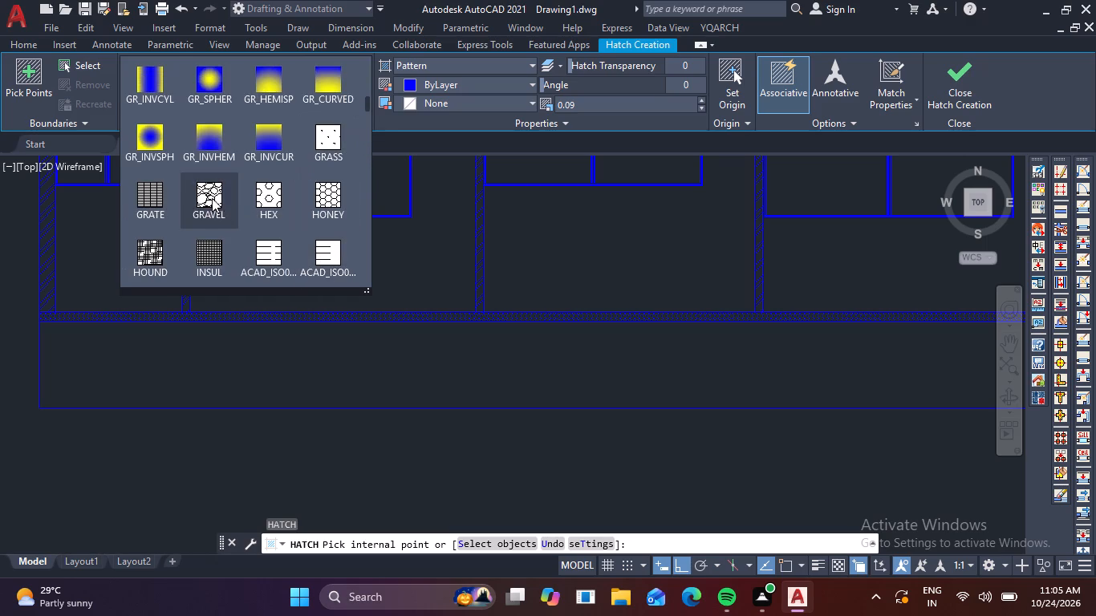
click(213, 198)
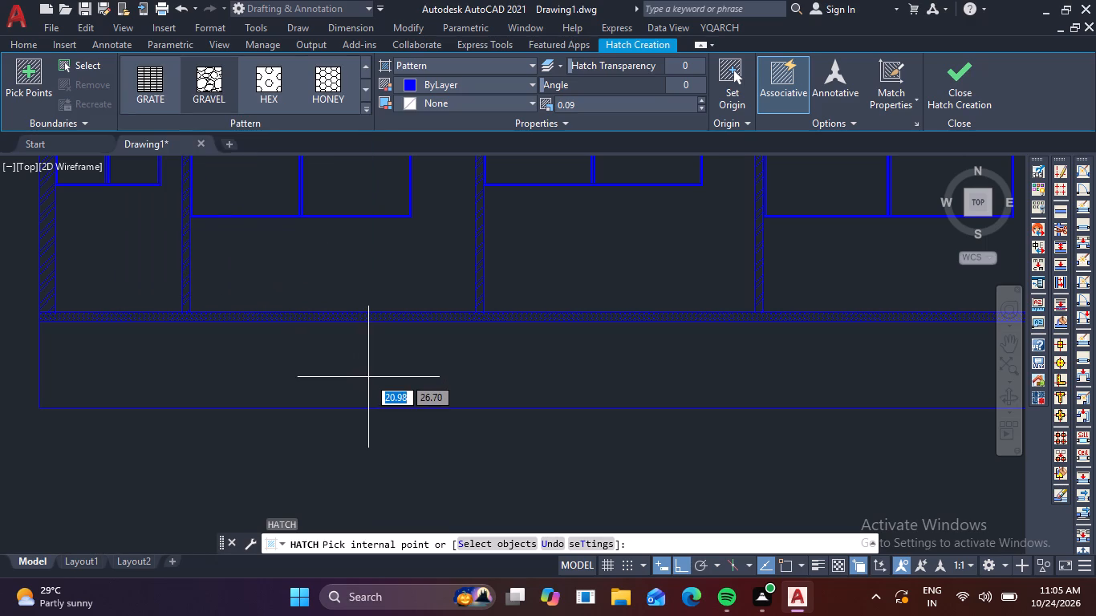
click(368, 377)
scroll(387, 366, down, 2)
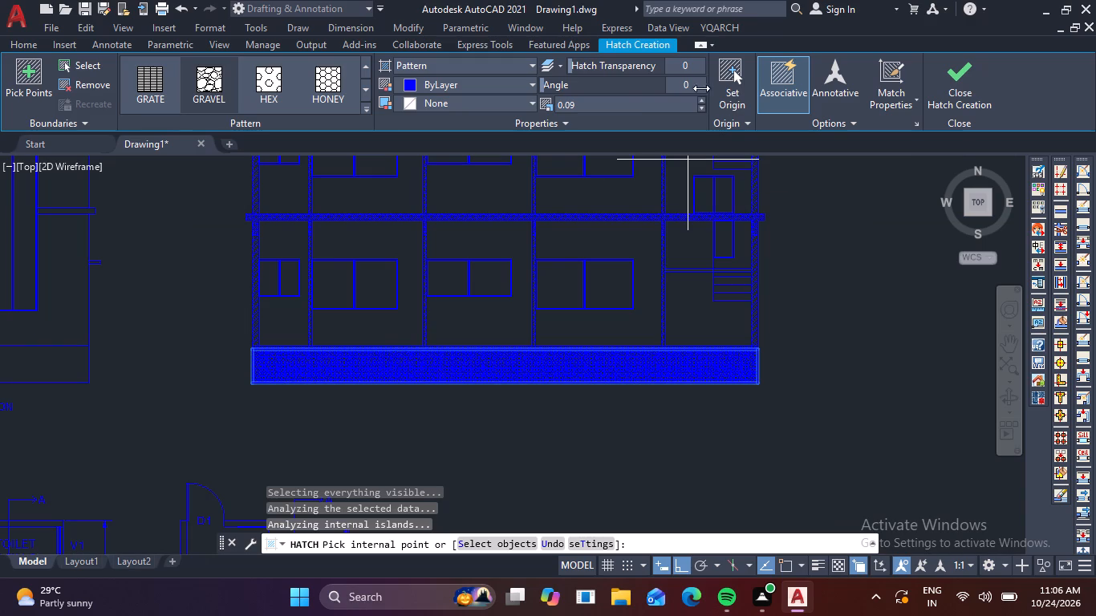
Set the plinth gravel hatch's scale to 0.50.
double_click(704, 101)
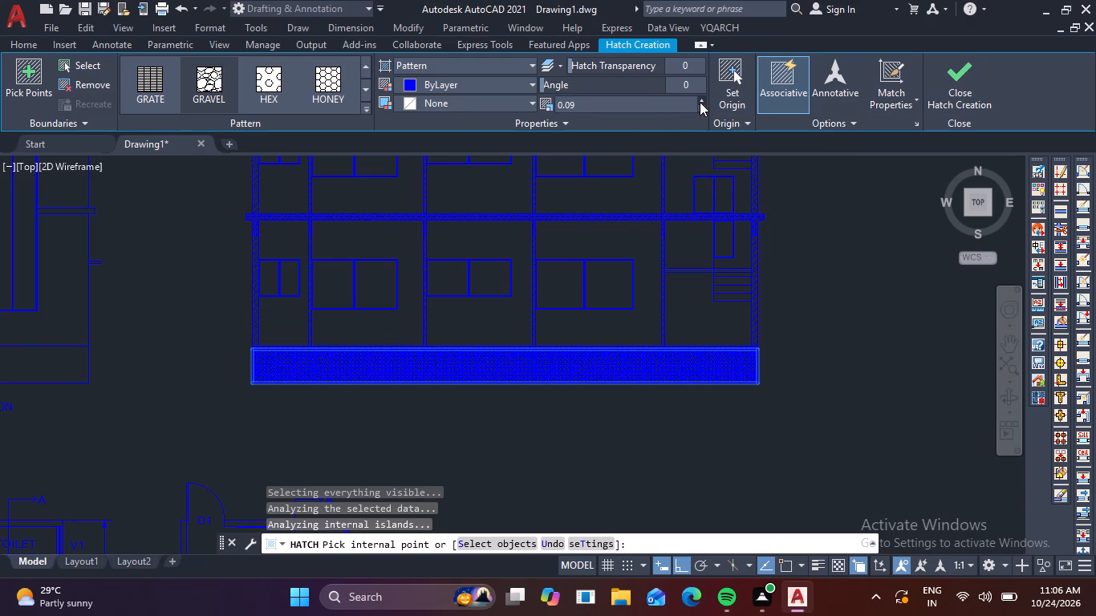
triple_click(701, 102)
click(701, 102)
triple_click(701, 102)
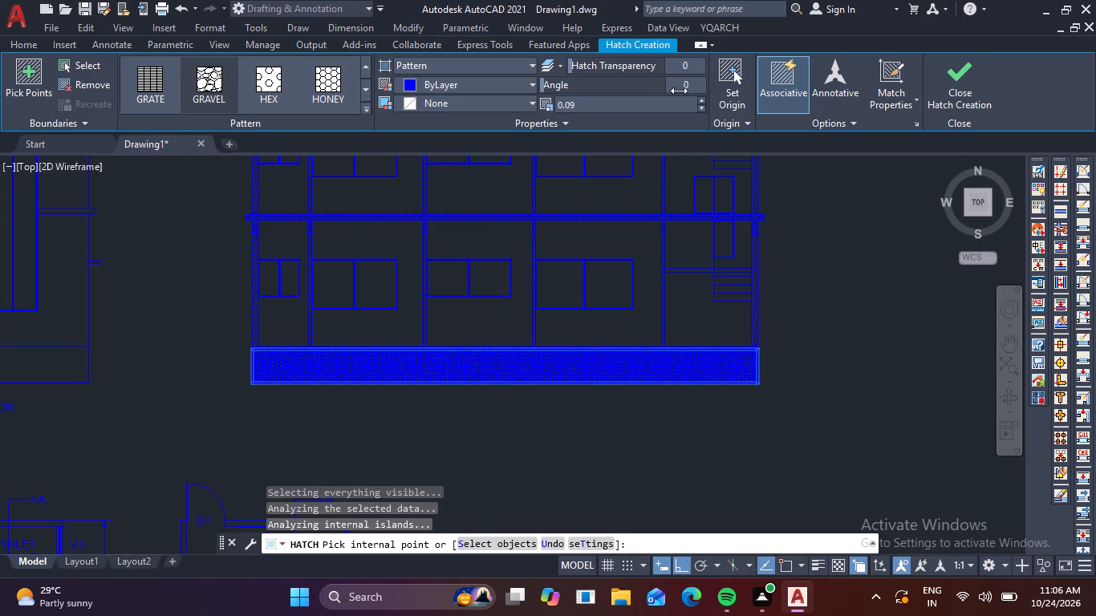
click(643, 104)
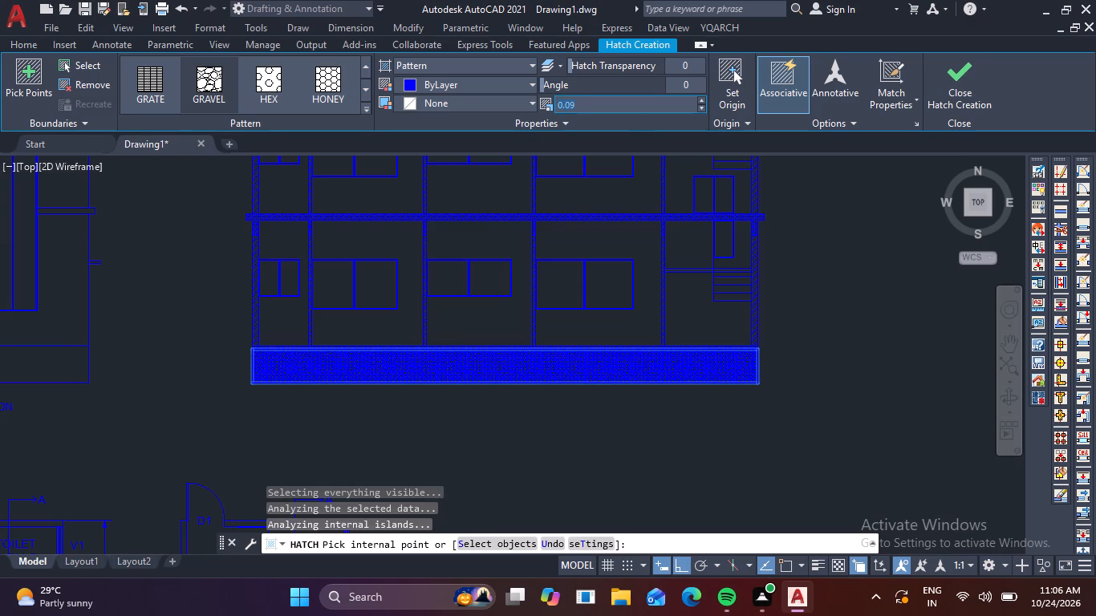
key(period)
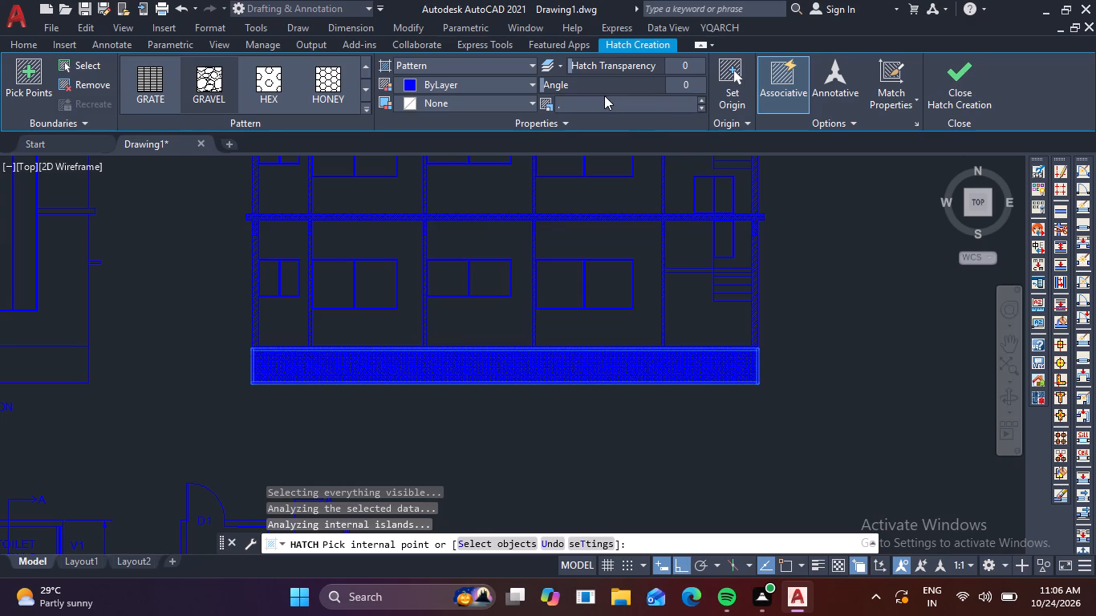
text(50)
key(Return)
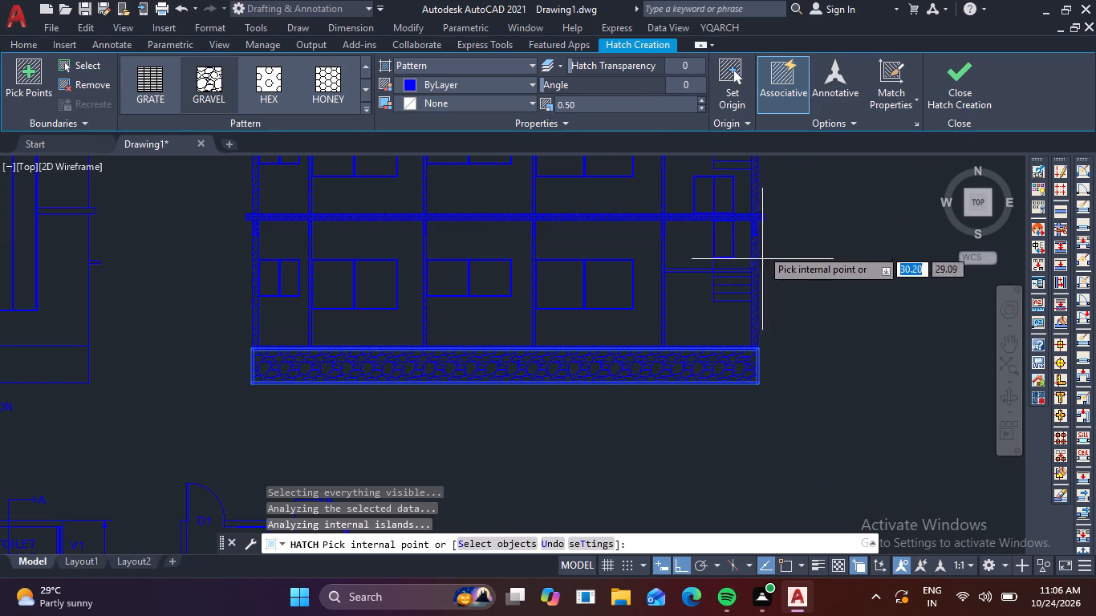
Set the plinth gravel hatch's scale to 0.70 and finish the hatch.
click(620, 109)
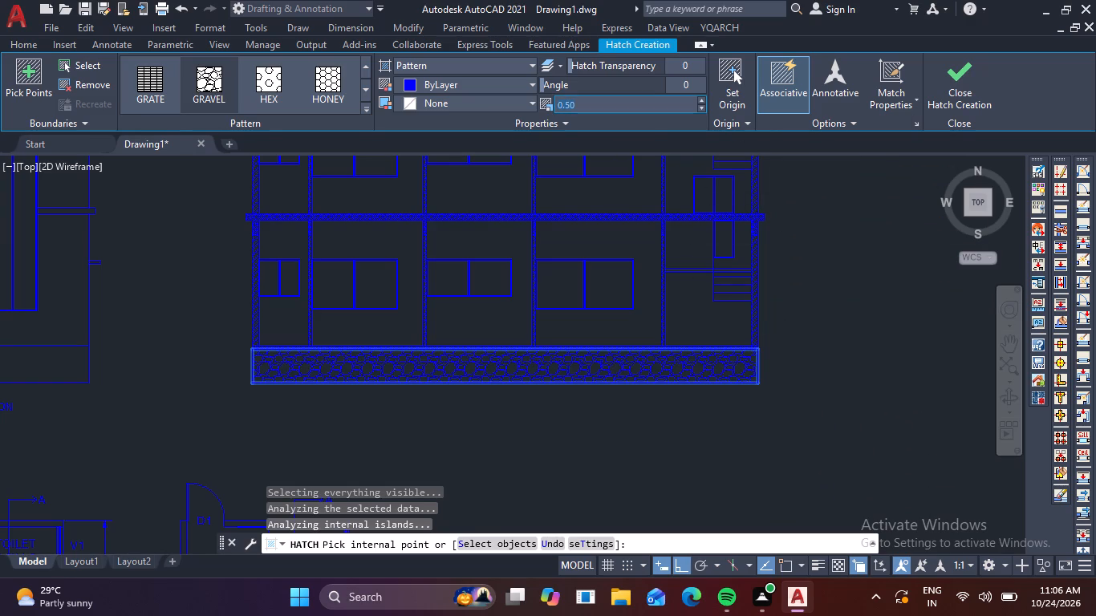
key(period)
key(5)
key(BackSpace)
text(70)
key(Return)
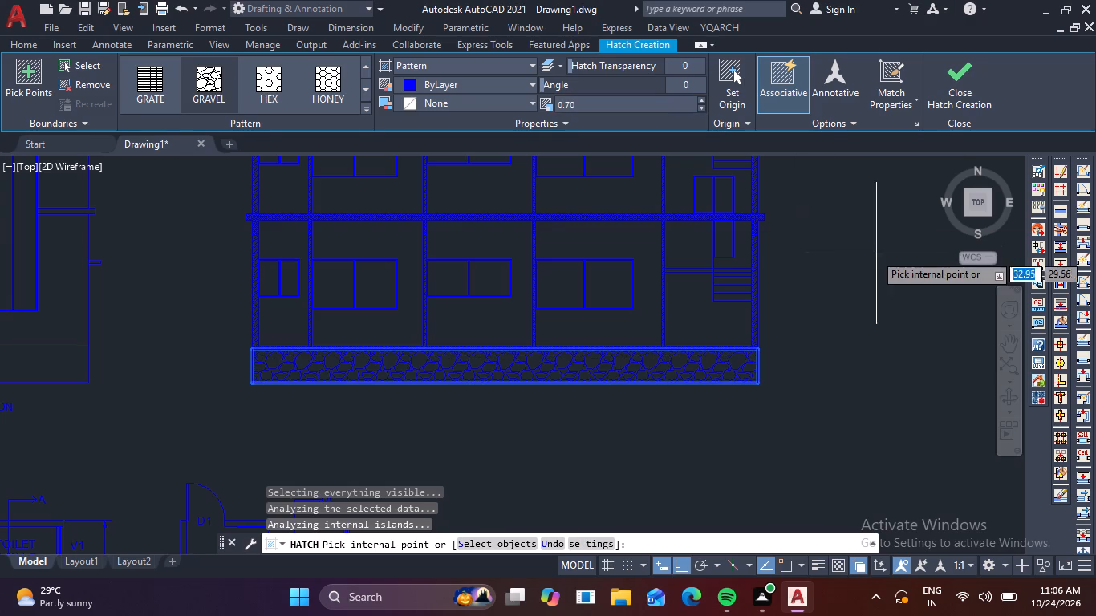
click(976, 84)
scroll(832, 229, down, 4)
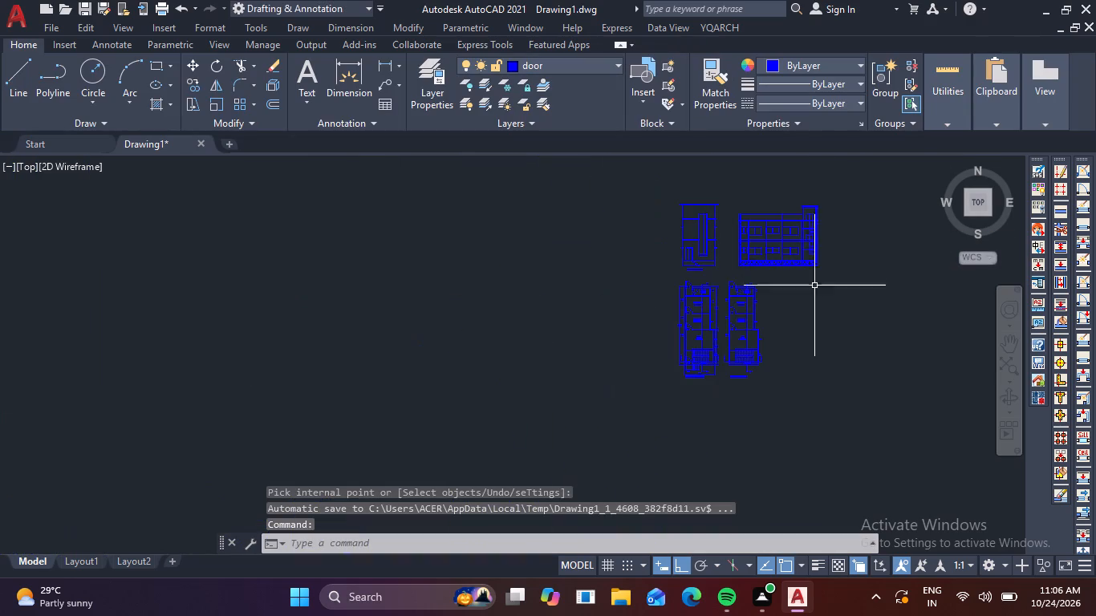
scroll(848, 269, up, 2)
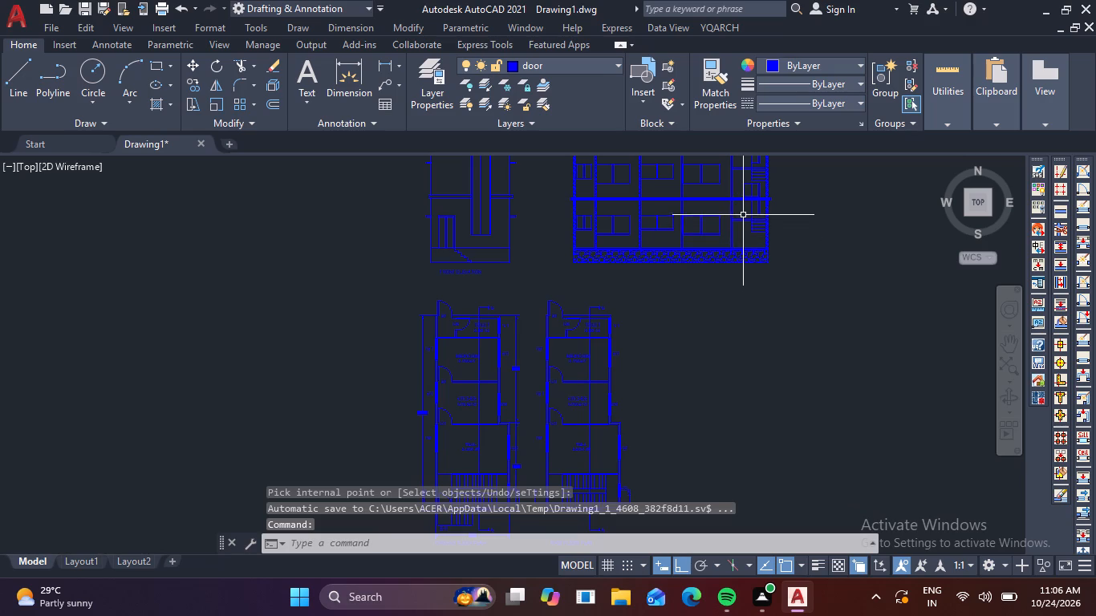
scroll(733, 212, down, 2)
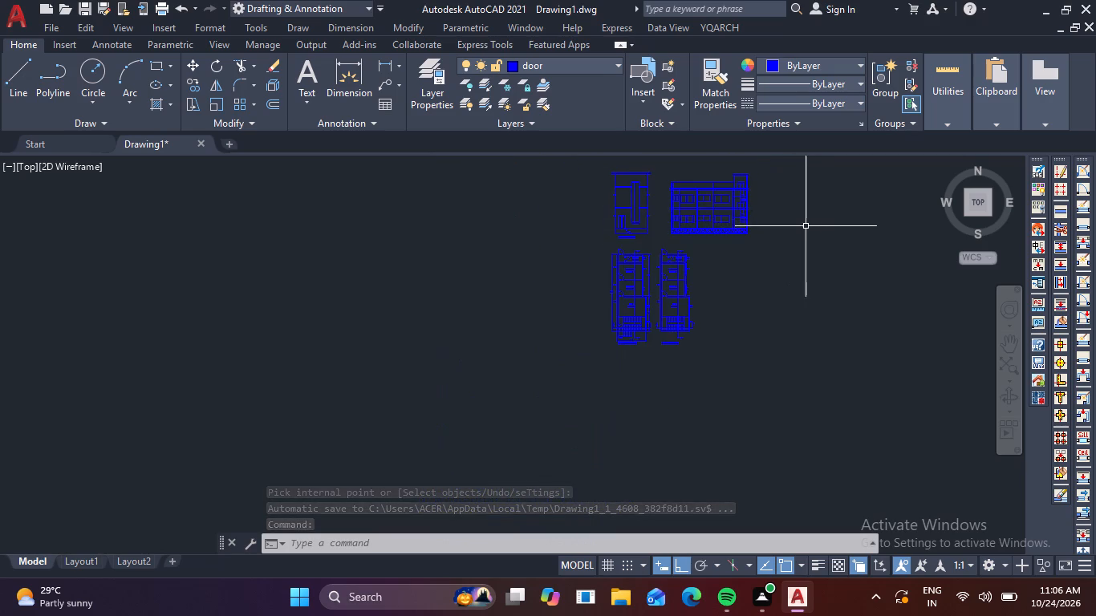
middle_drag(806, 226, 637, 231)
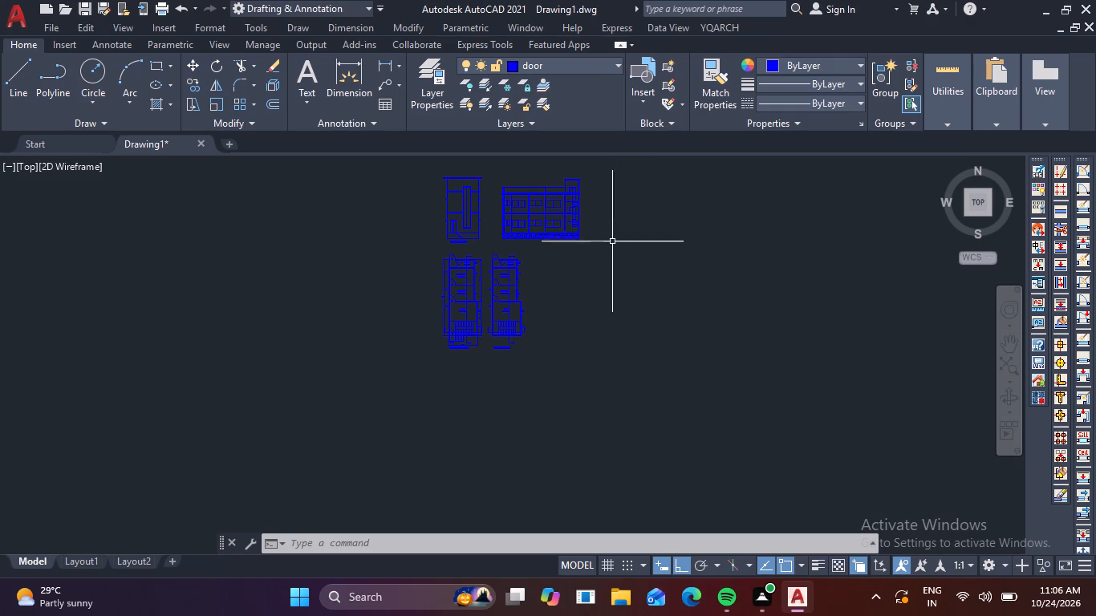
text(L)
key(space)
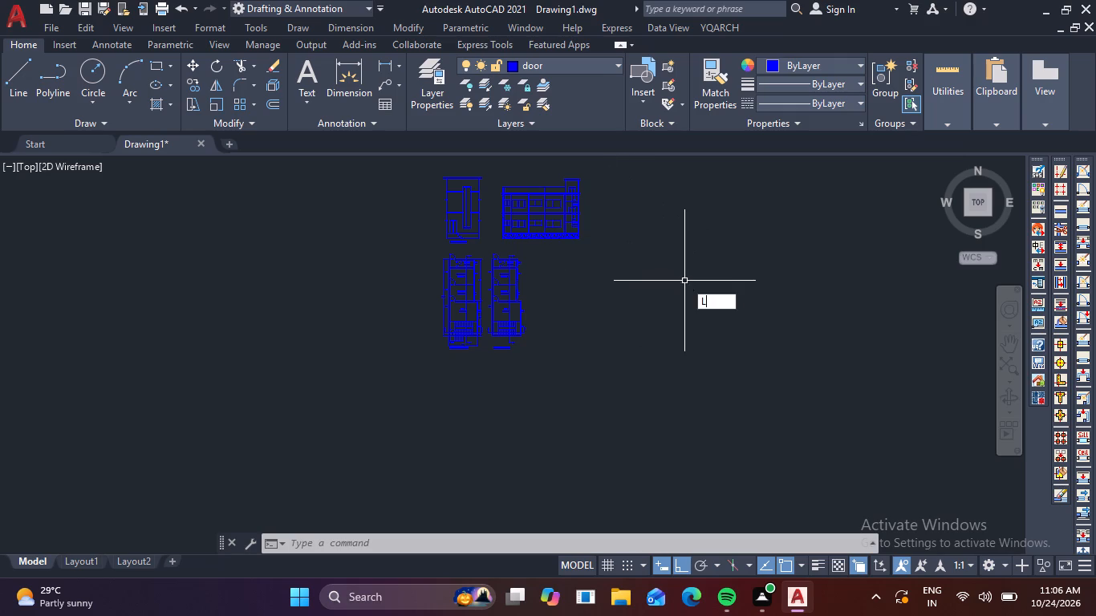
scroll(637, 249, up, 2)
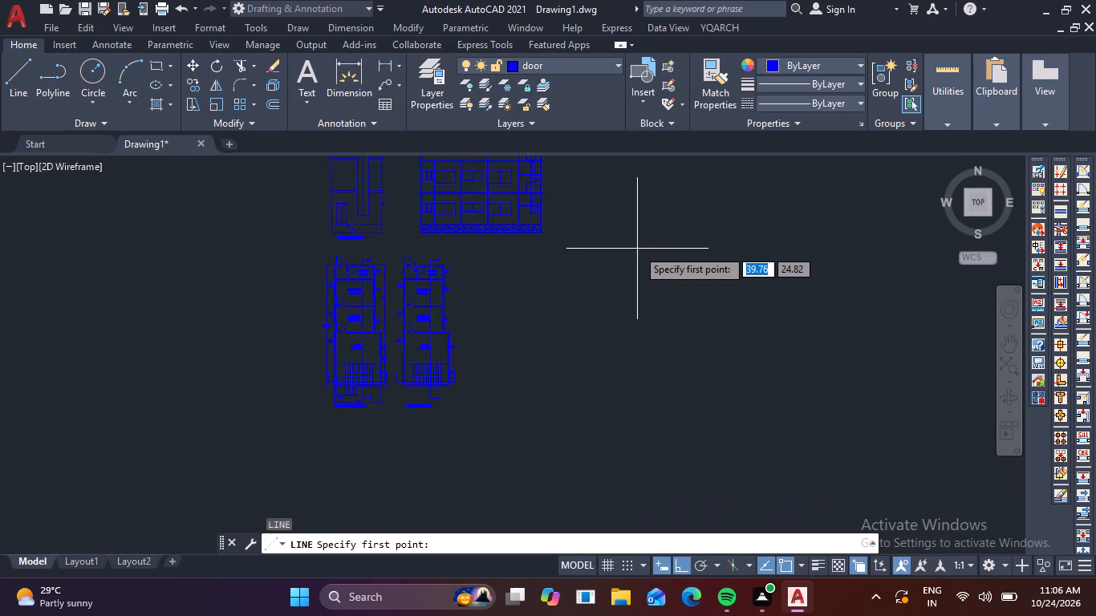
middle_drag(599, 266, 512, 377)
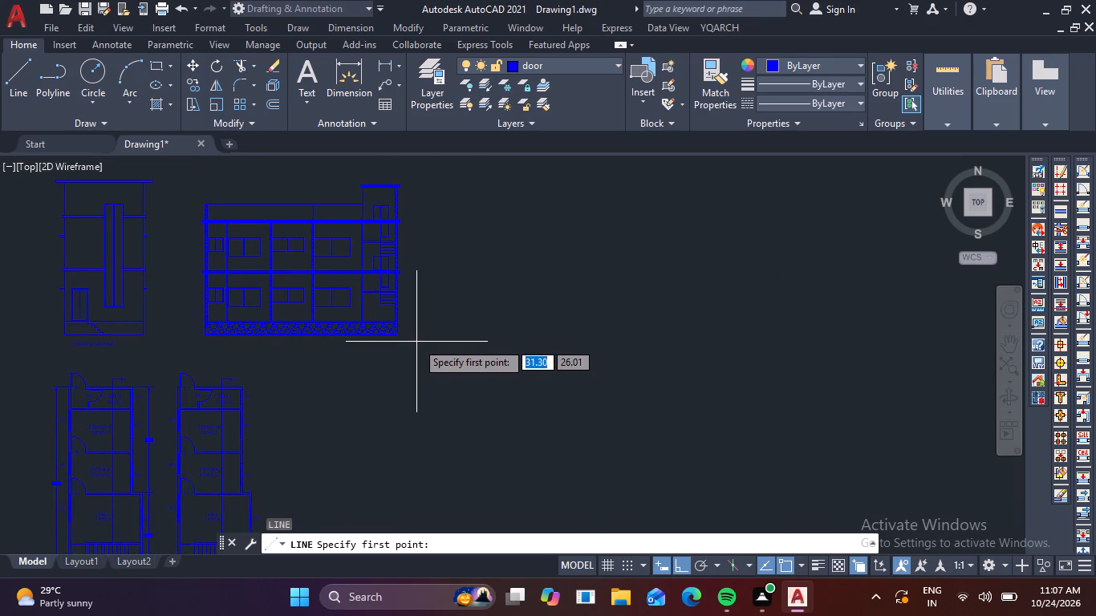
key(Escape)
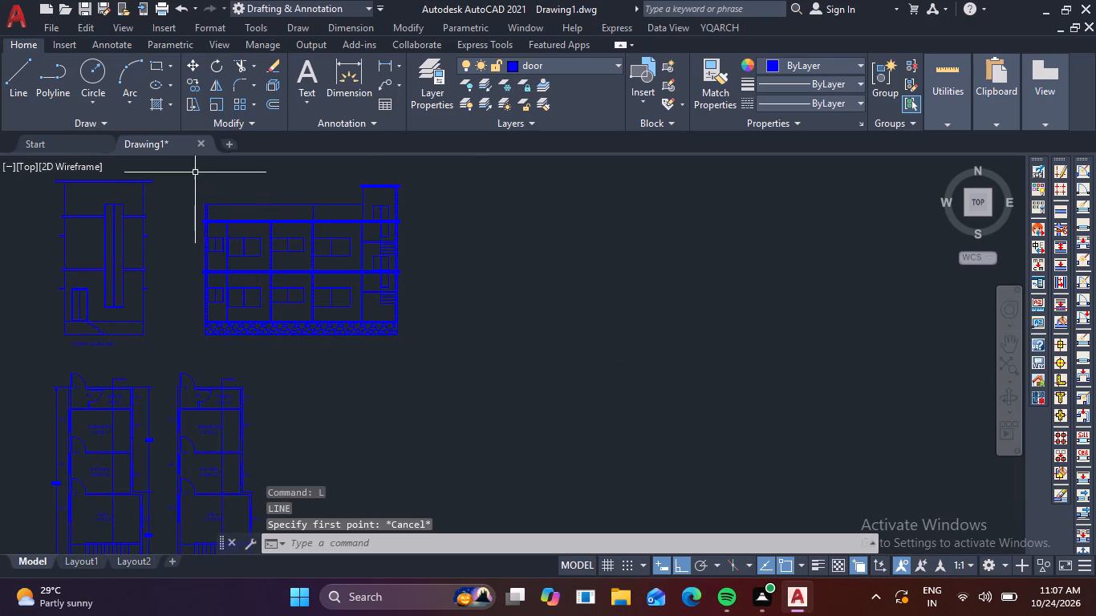
Move the complete hatched building section about 2.20 horizontally towards the front elevation, using the parapet's top-left corner as base point.
click(188, 165)
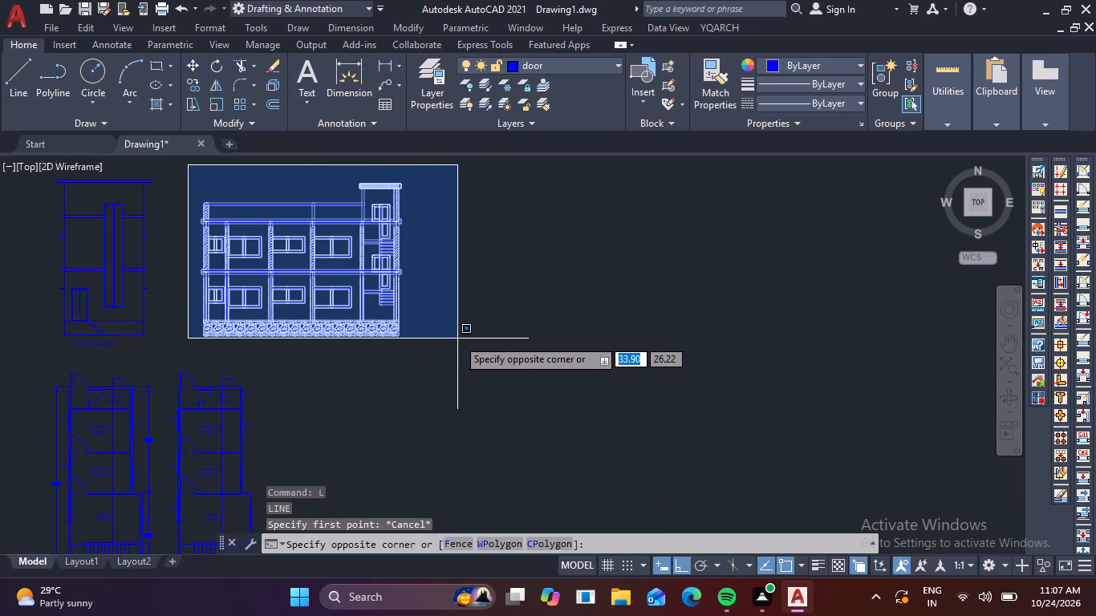
click(457, 349)
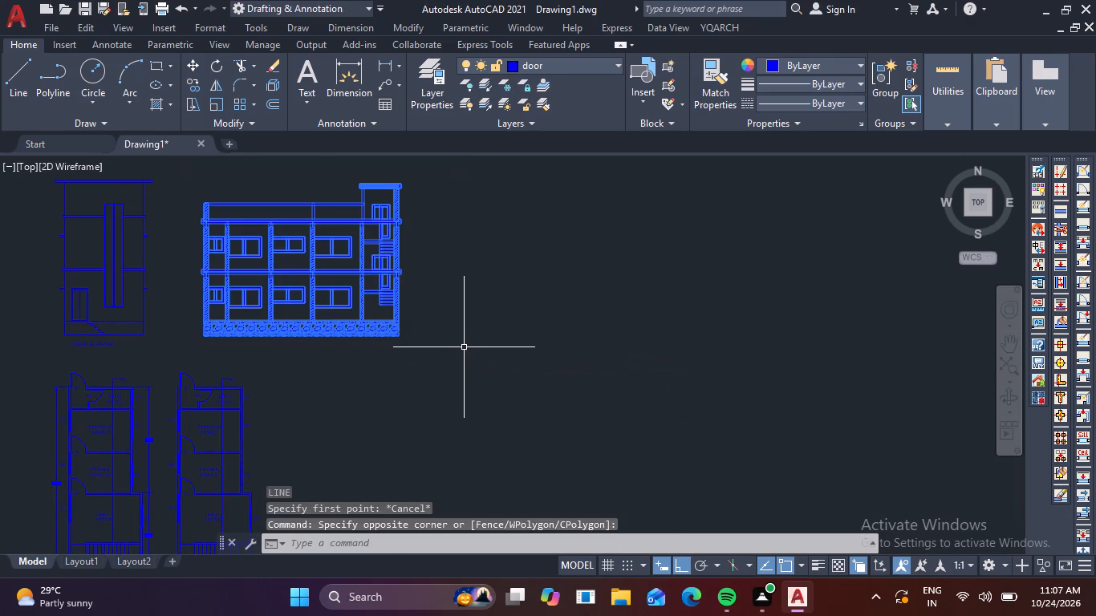
text(M)
key(space)
middle_drag(263, 232, 361, 252)
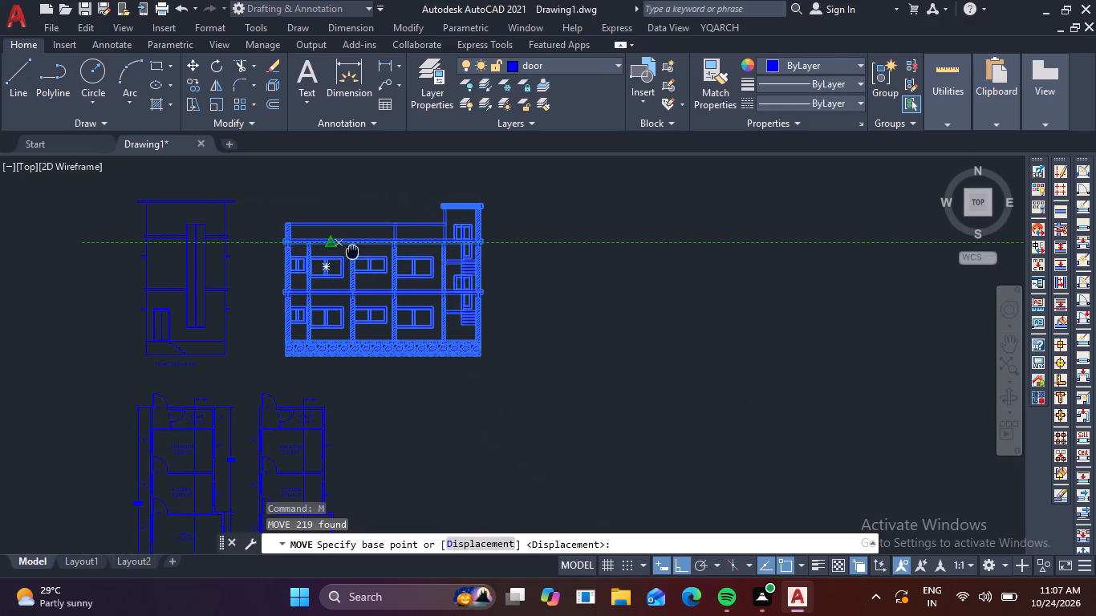
middle_drag(361, 252, 443, 243)
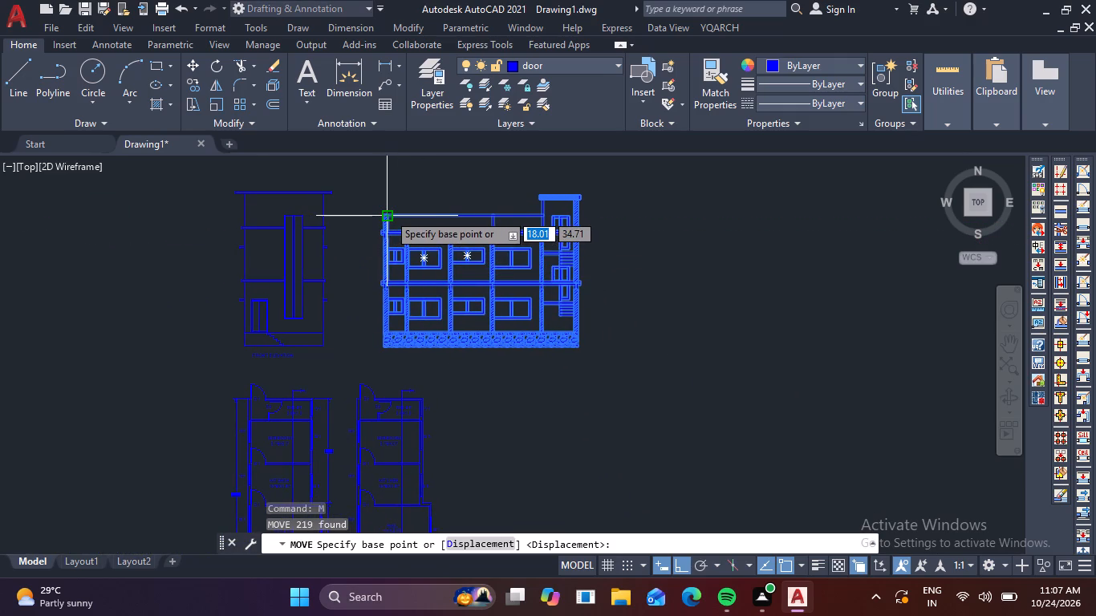
scroll(386, 212, up, 3)
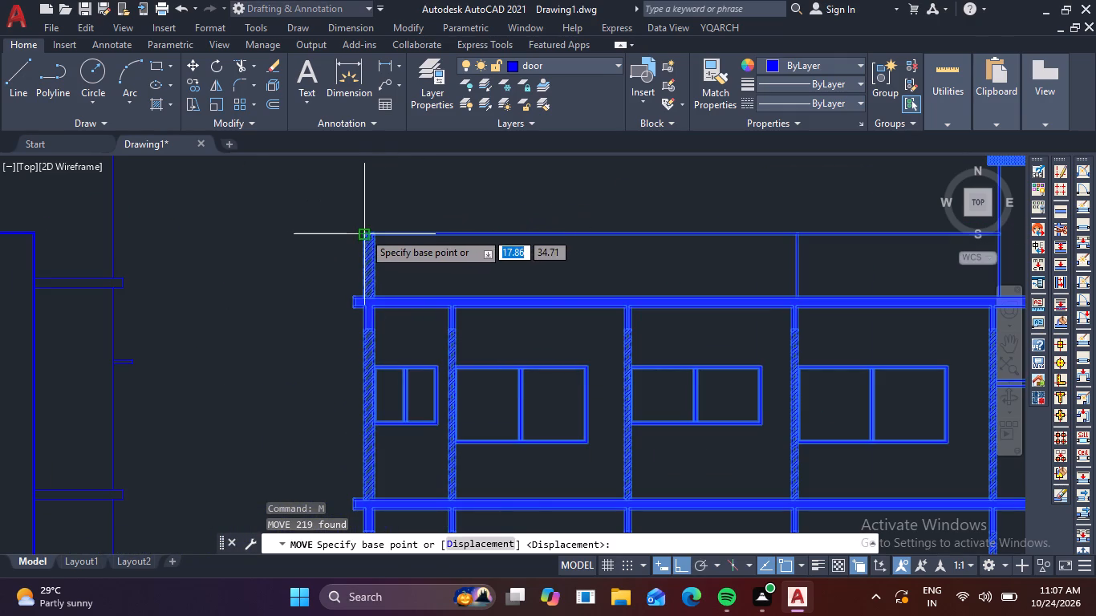
click(363, 232)
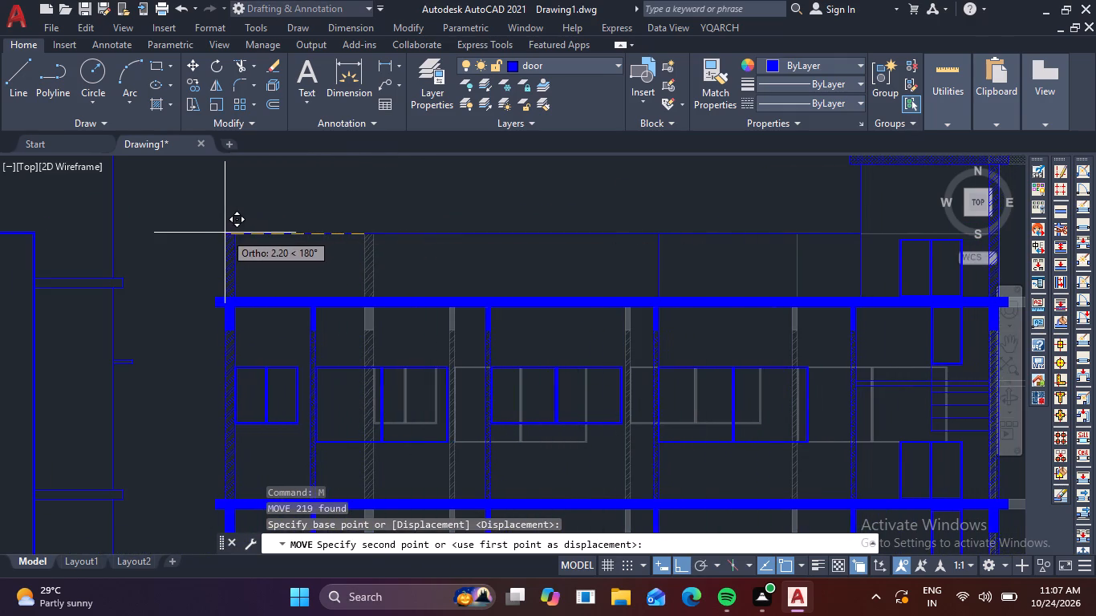
click(225, 233)
Draw a horizontal base line to the right of the section, level with the bottom of its plinth.
scroll(331, 226, down, 3)
middle_drag(561, 287, 558, 286)
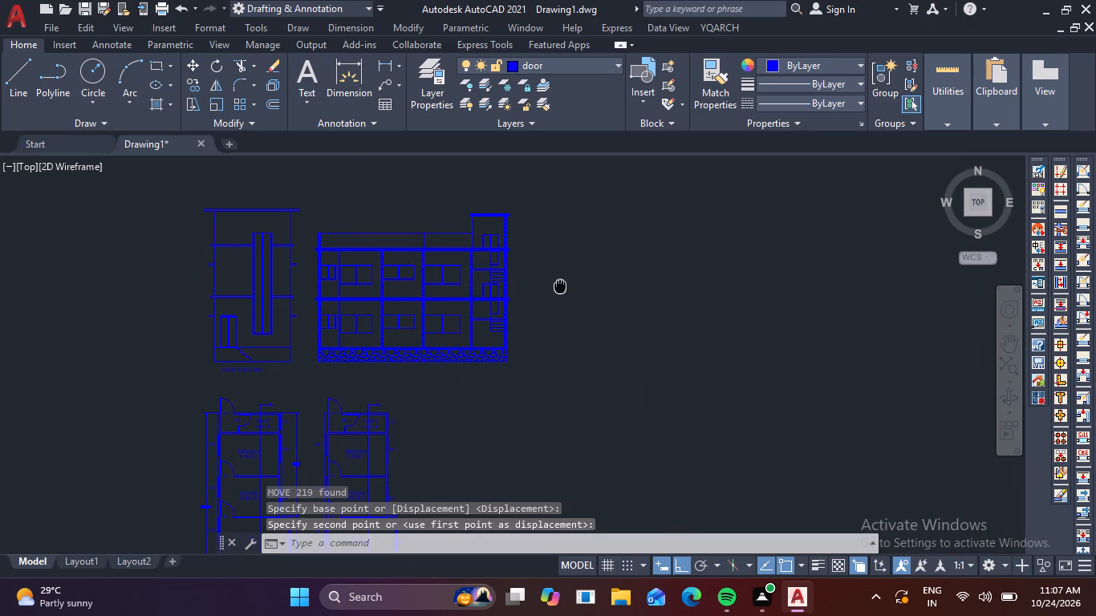
middle_drag(558, 286, 475, 254)
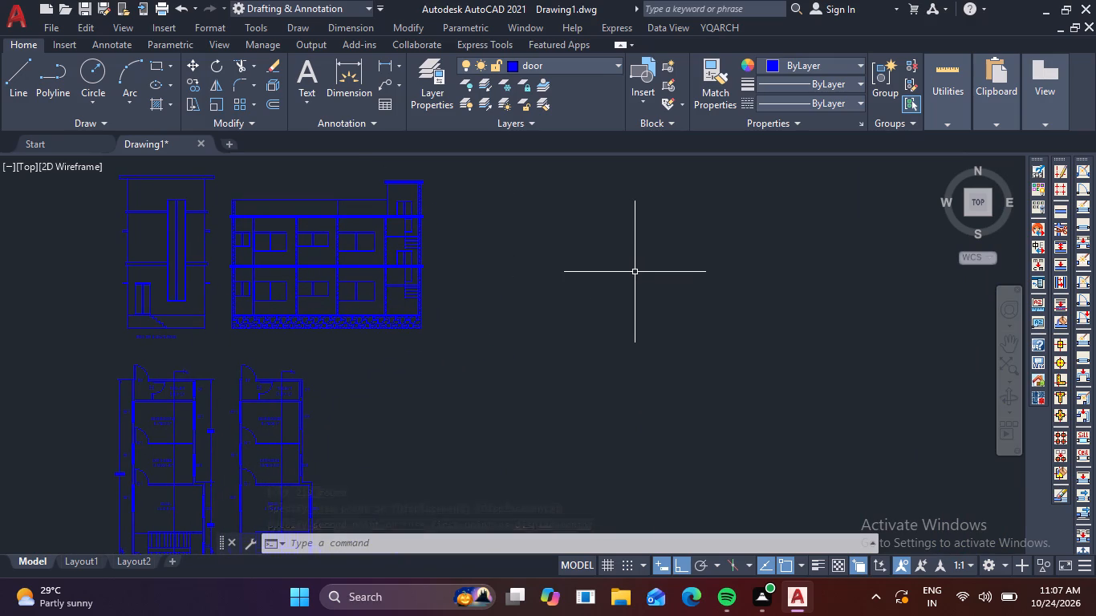
key(Escape)
text(L)
key(space)
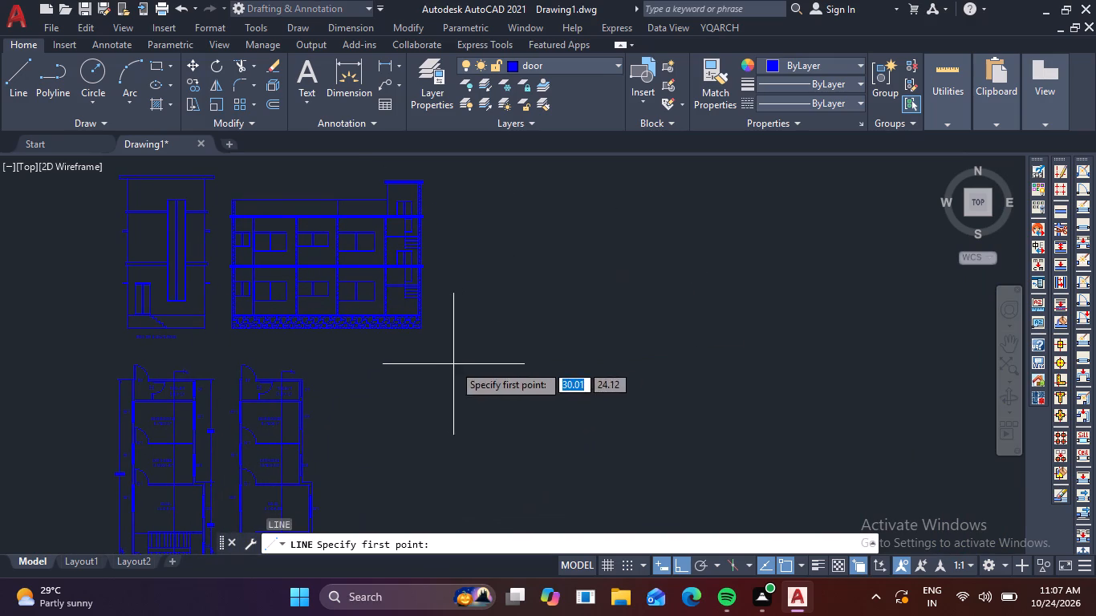
scroll(446, 347, up, 4)
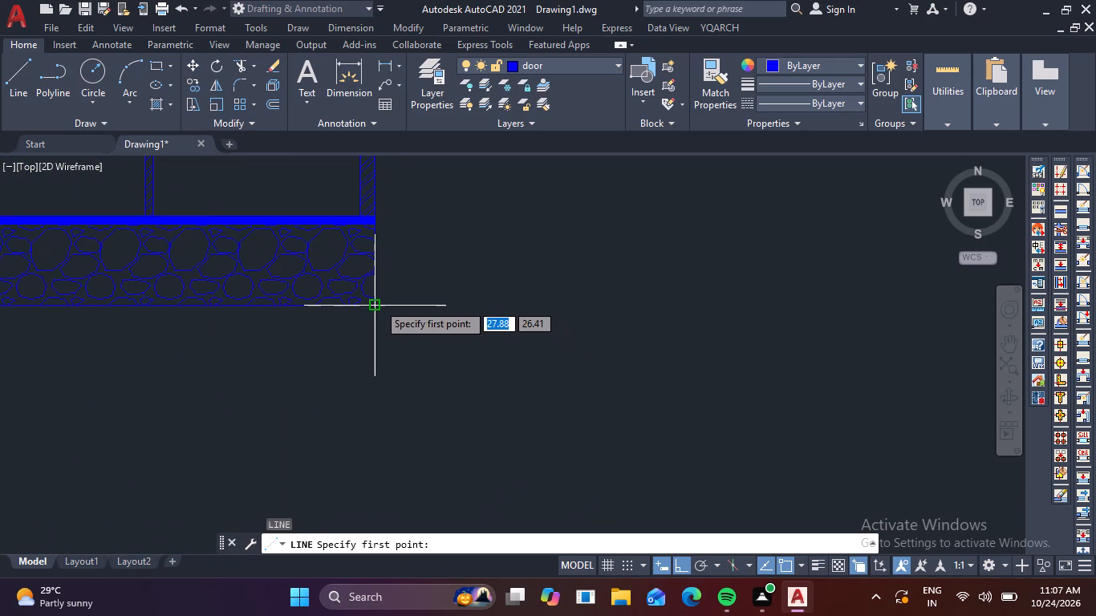
click(489, 307)
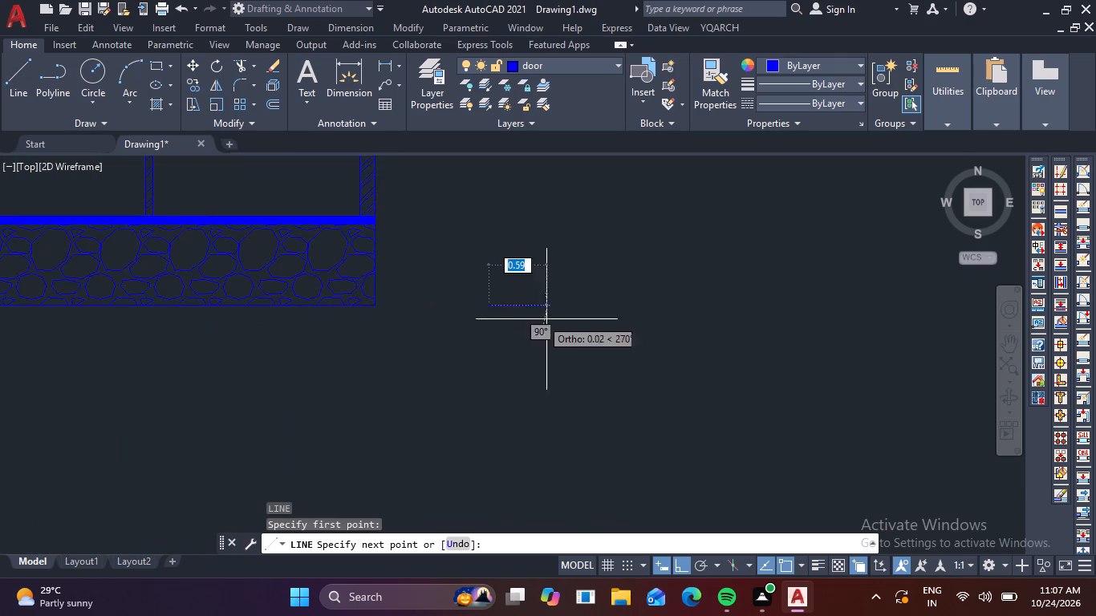
scroll(606, 318, down, 2)
middle_drag(669, 331, 371, 339)
scroll(430, 343, down, 3)
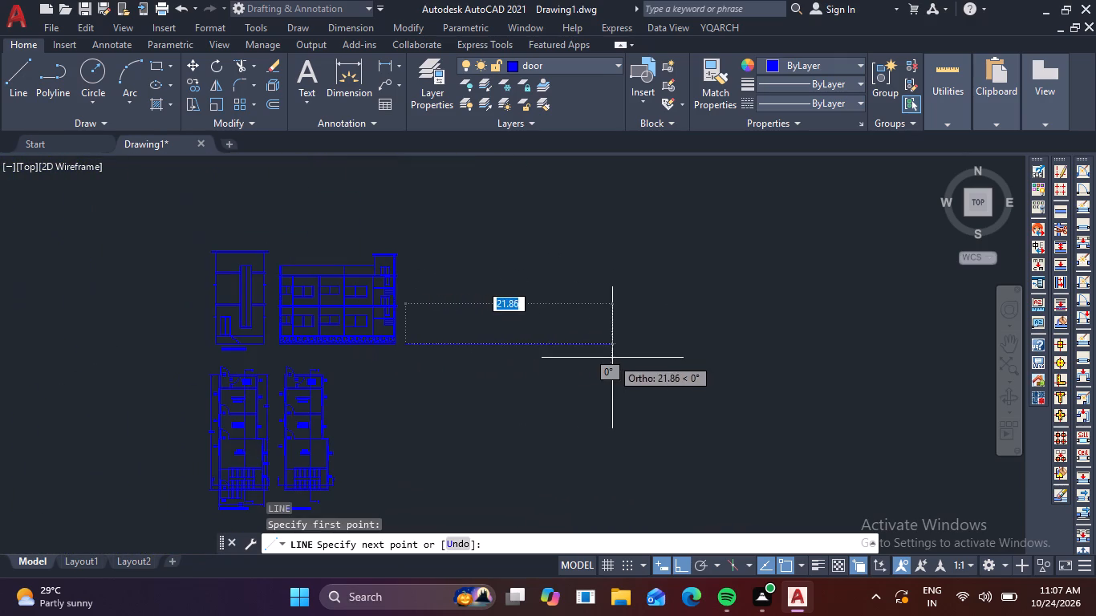
click(508, 355)
key(Escape)
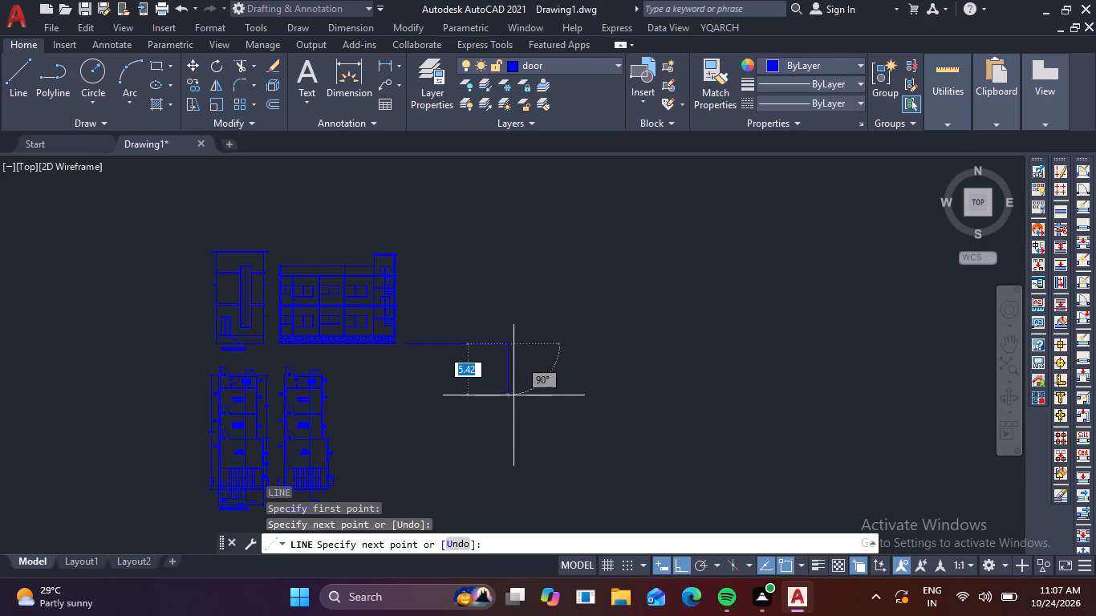
Offset the new base line upward by 0.9 to form the plinth top line.
scroll(484, 339, up, 2)
middle_drag(543, 334, 673, 399)
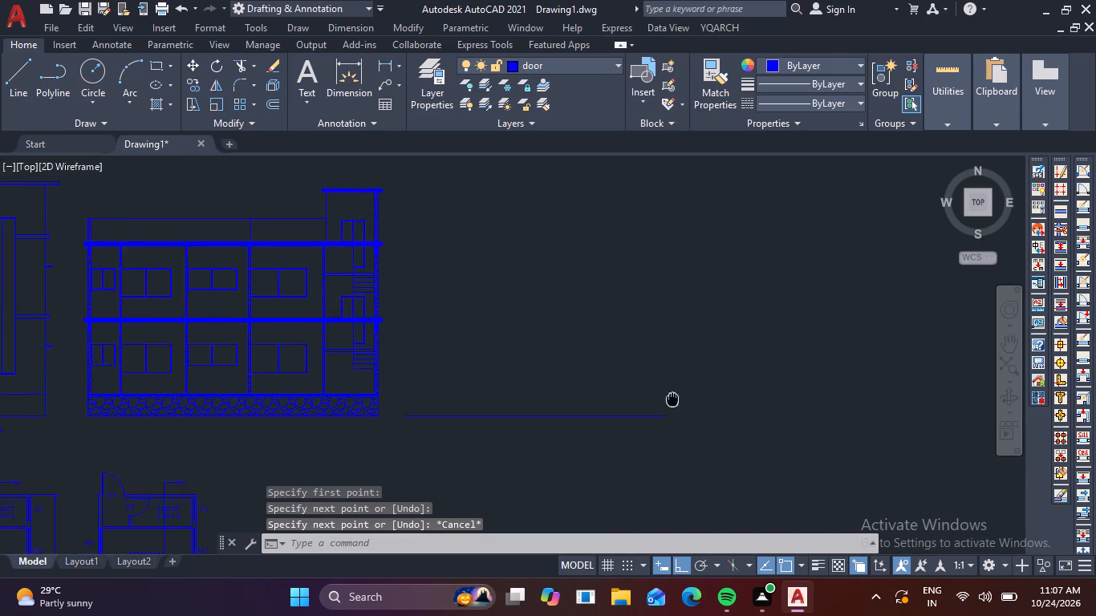
middle_drag(673, 399, 677, 402)
key(o)
key(Return)
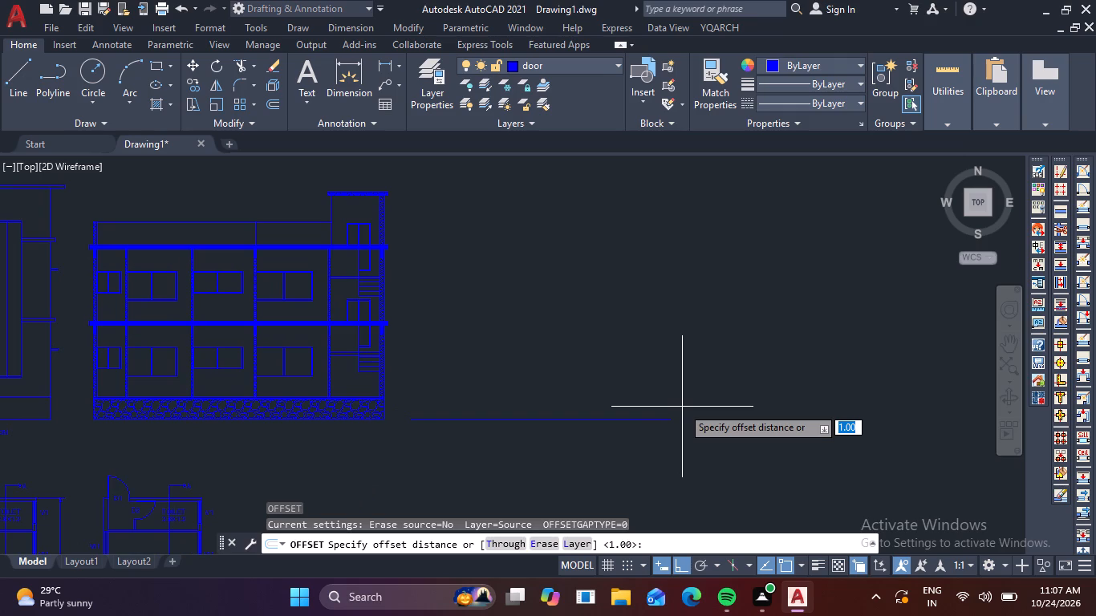
key(period)
key(9)
key(Return)
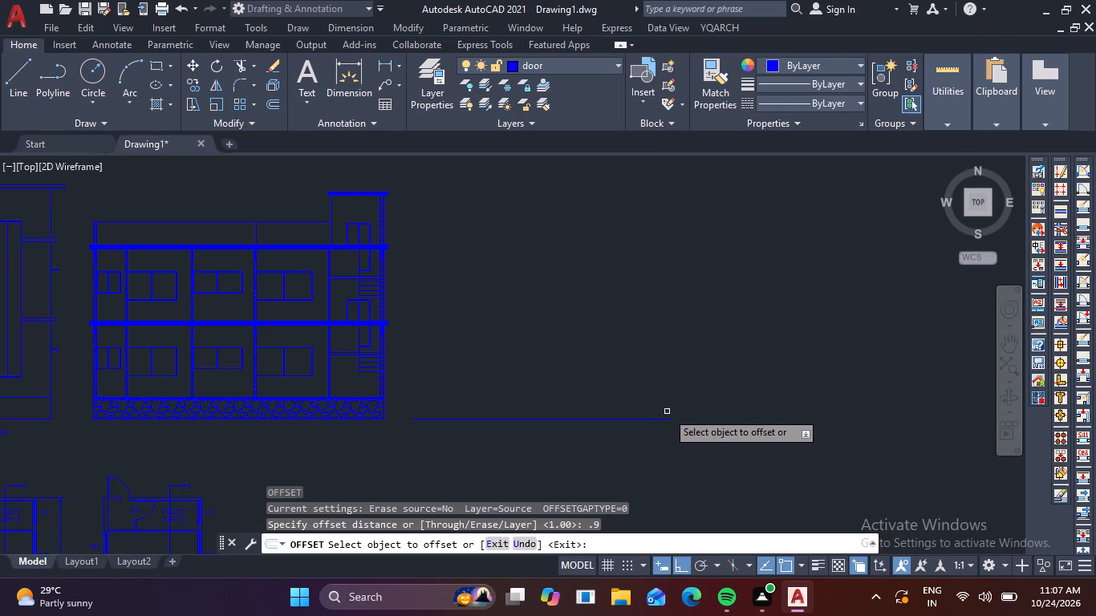
click(646, 419)
click(670, 376)
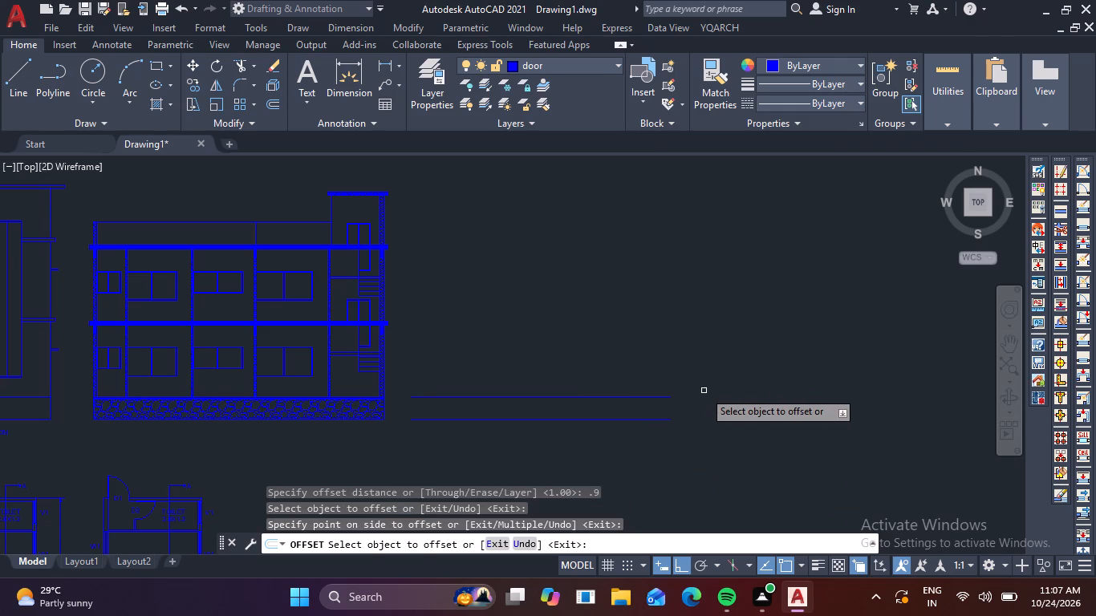
key(Escape)
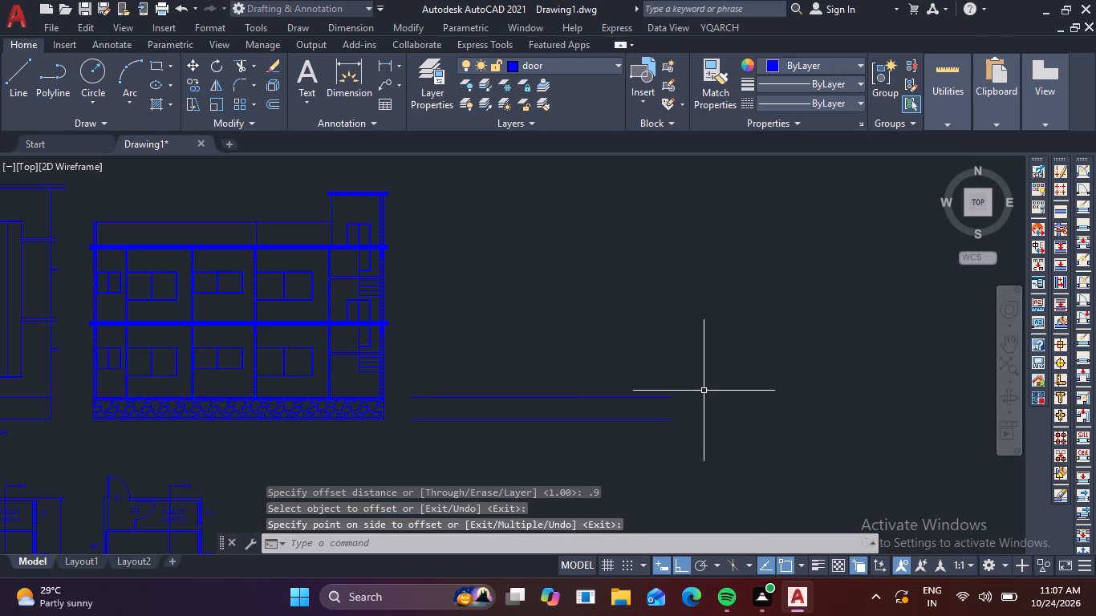
Draw a vertical line joining the left ends of the base line and the plinth top line.
text(L)
key(space)
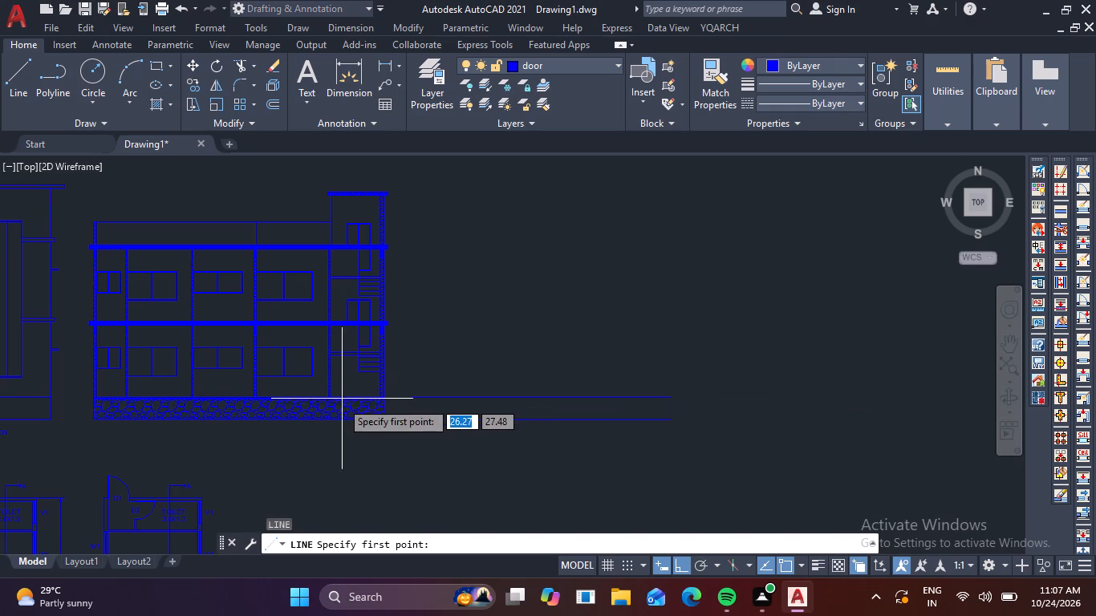
click(412, 422)
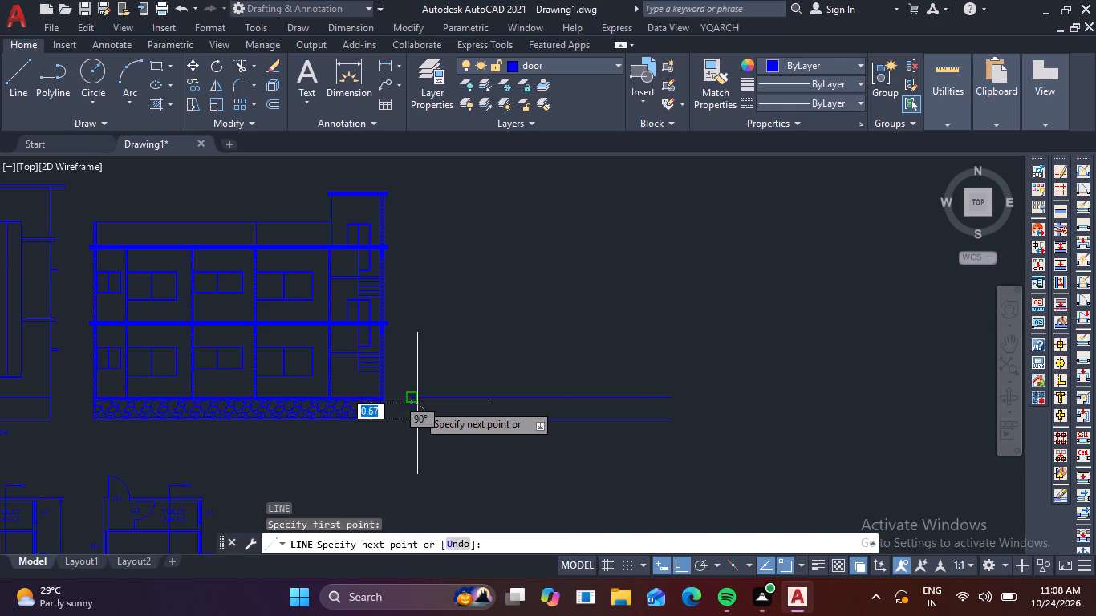
click(418, 398)
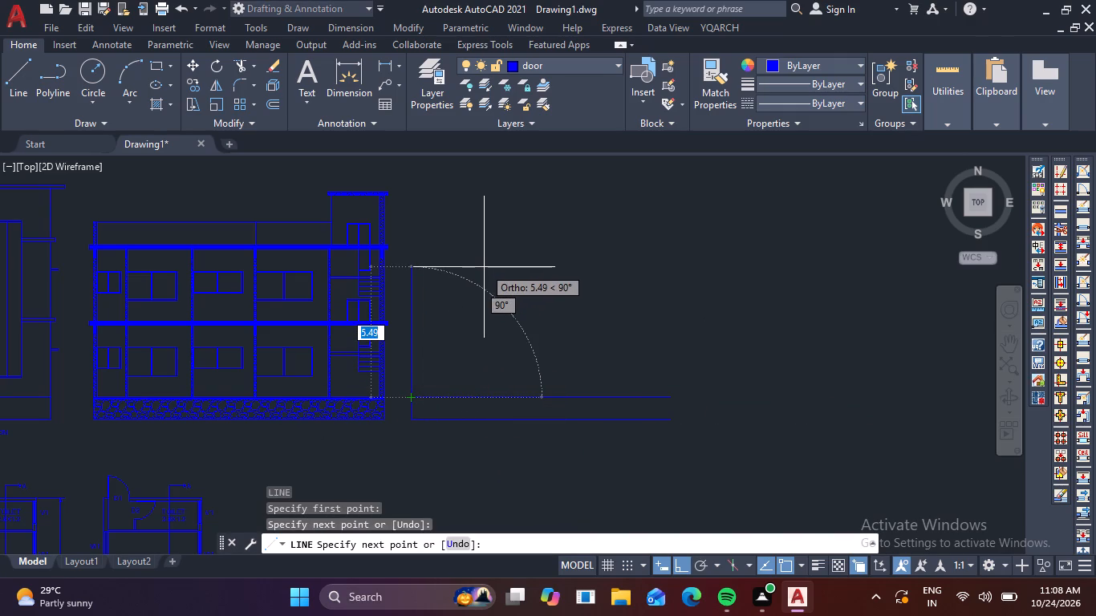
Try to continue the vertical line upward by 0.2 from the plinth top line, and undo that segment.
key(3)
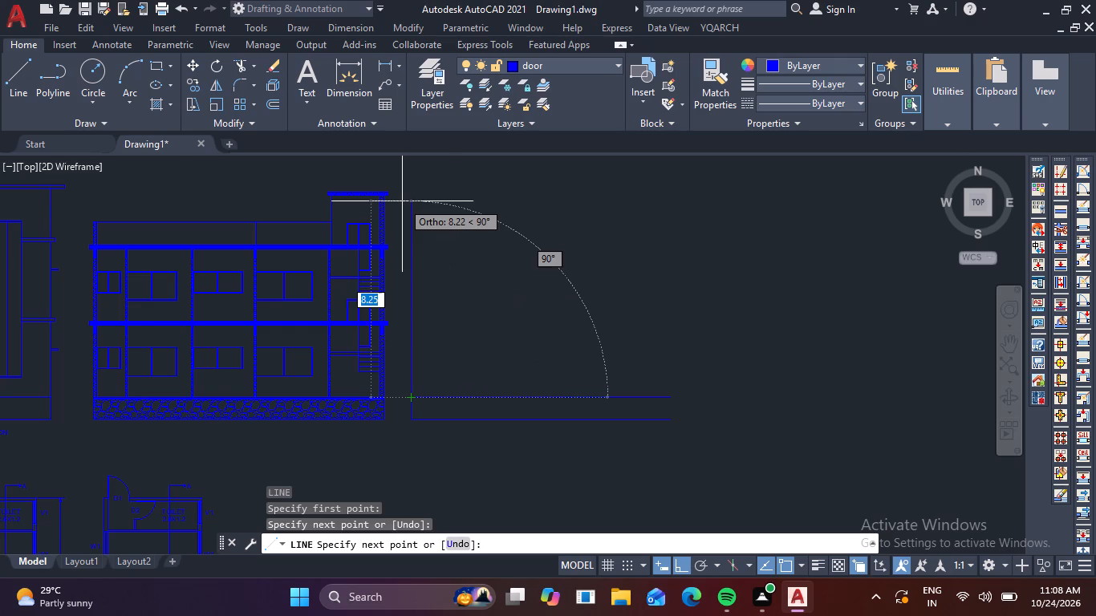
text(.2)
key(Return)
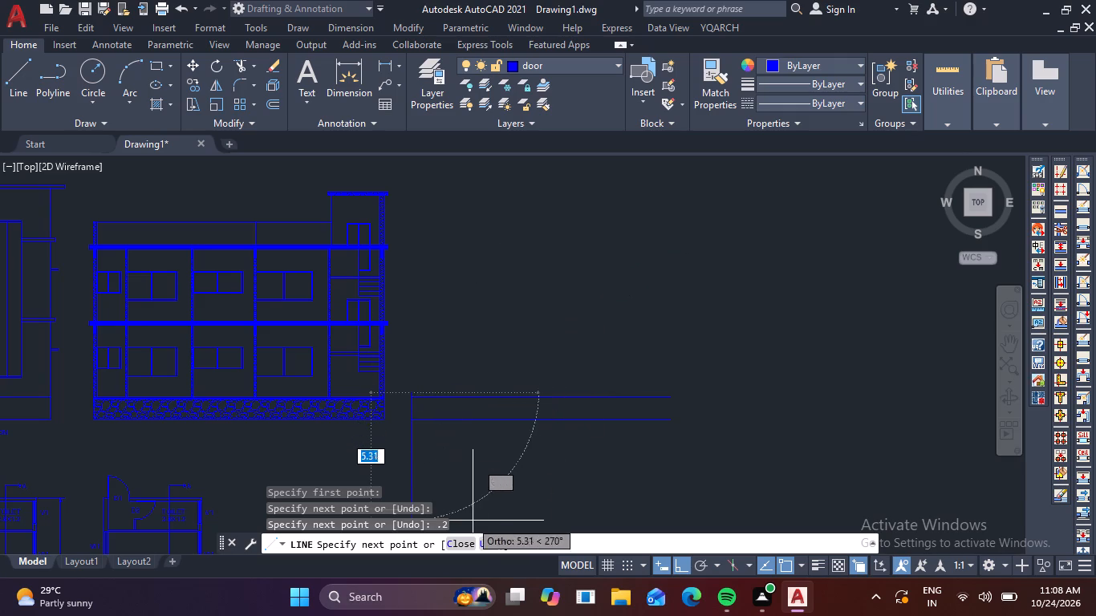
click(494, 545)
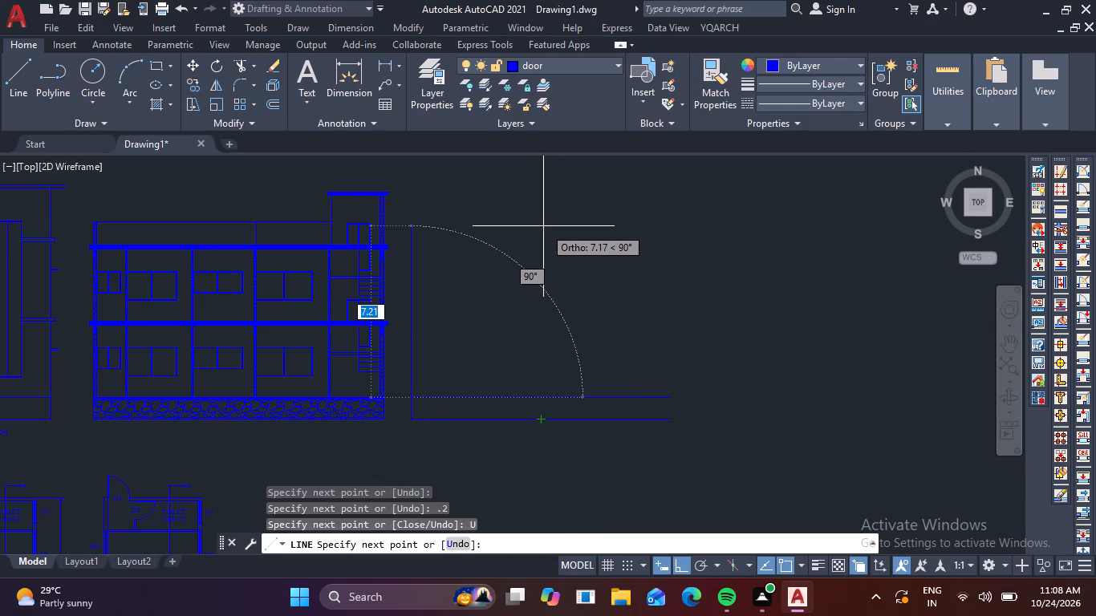
Continue the vertical line 3.2 upward from the left end of the plinth top line.
text(3.)
key(2)
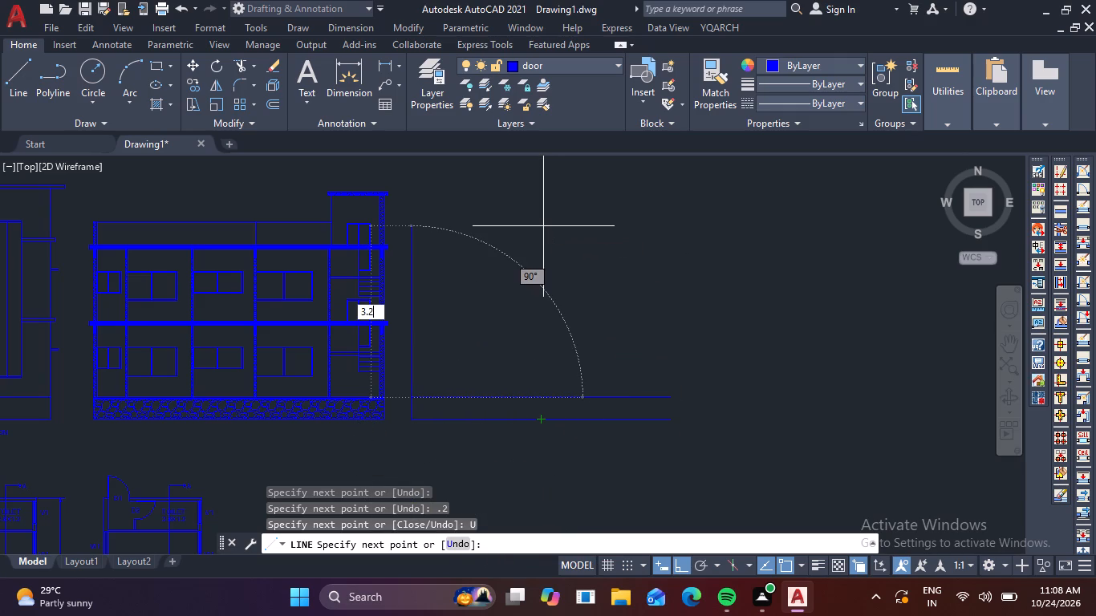
key(Return)
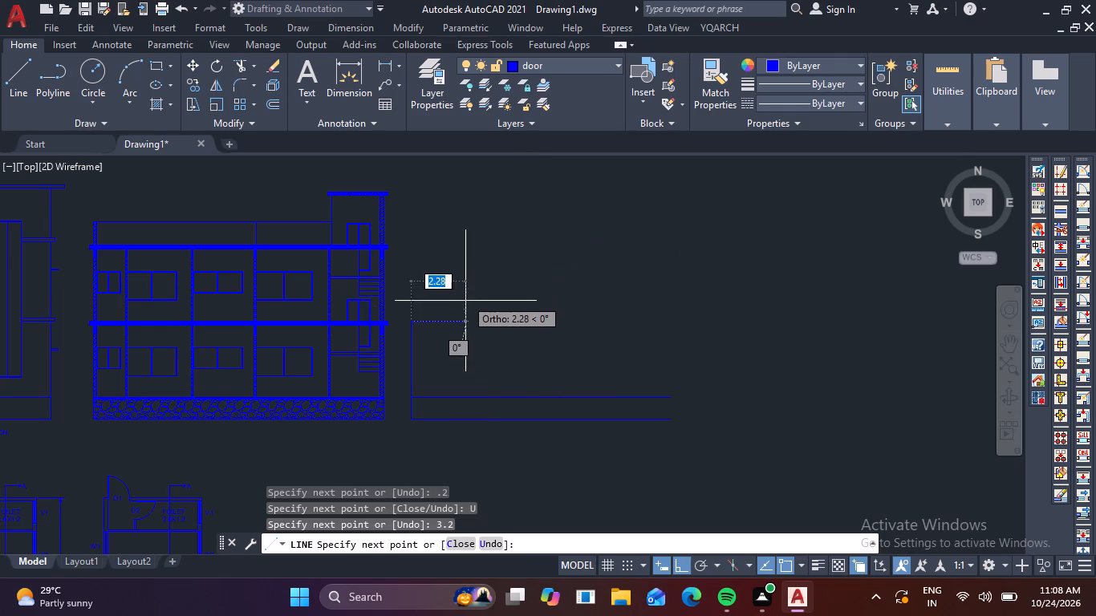
Offset the upper and lower left vertical lines 0.15 to the right to form the outer wall's thickness.
scroll(465, 306, up, 1)
middle_drag(482, 323, 491, 265)
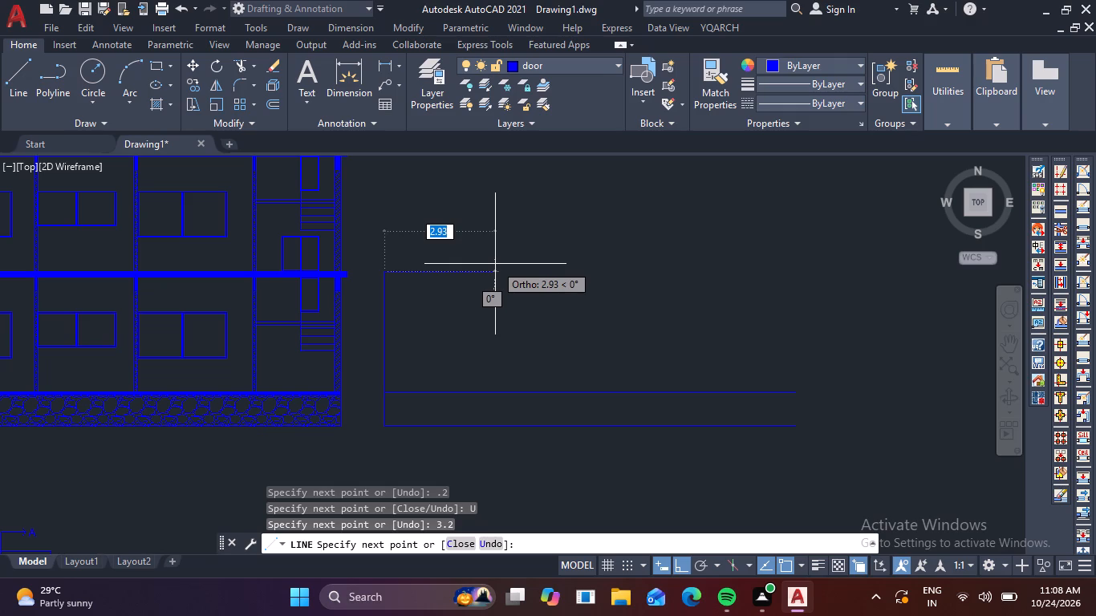
key(Escape)
key(o)
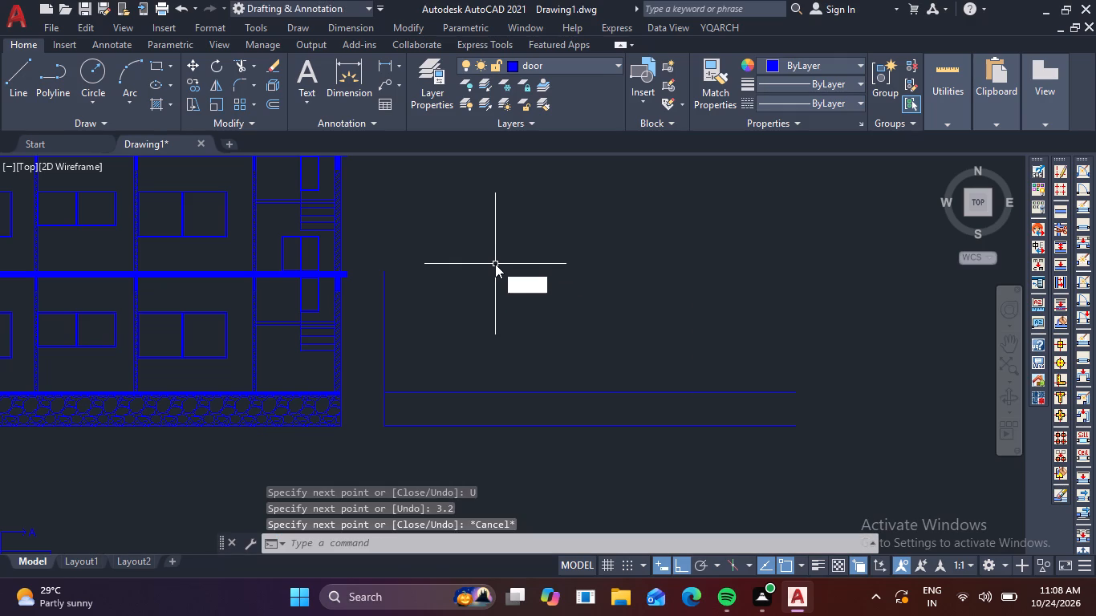
key(Return)
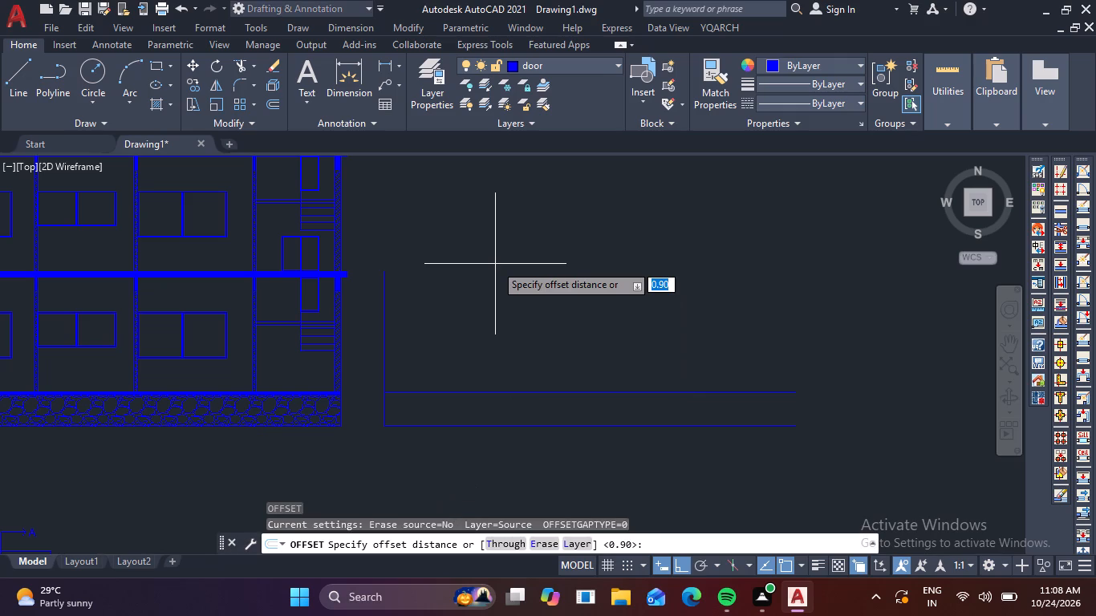
text(.15)
key(Return)
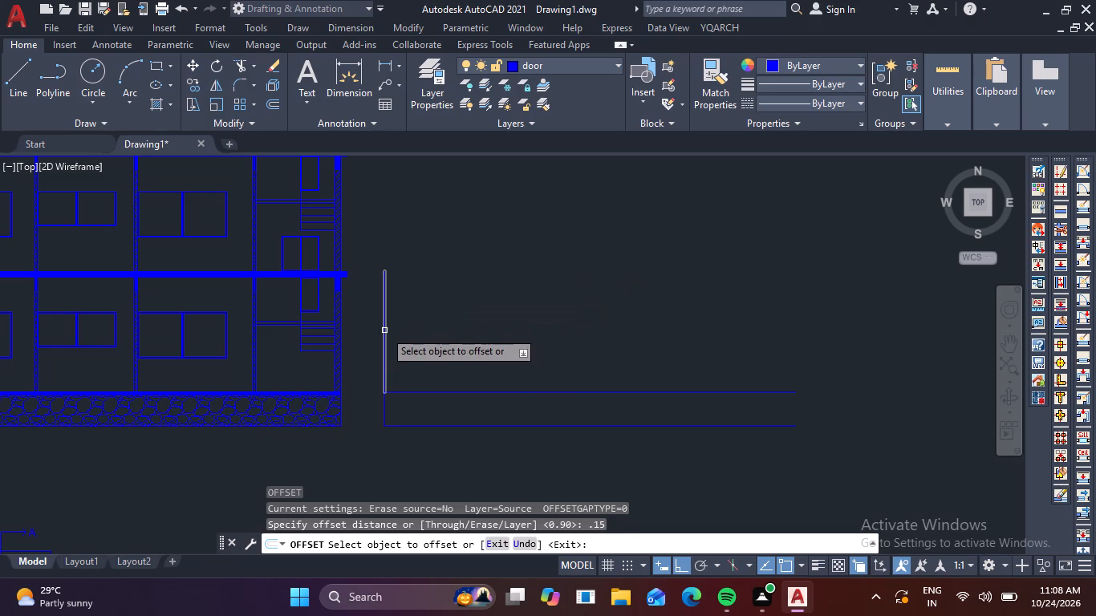
click(384, 330)
click(461, 330)
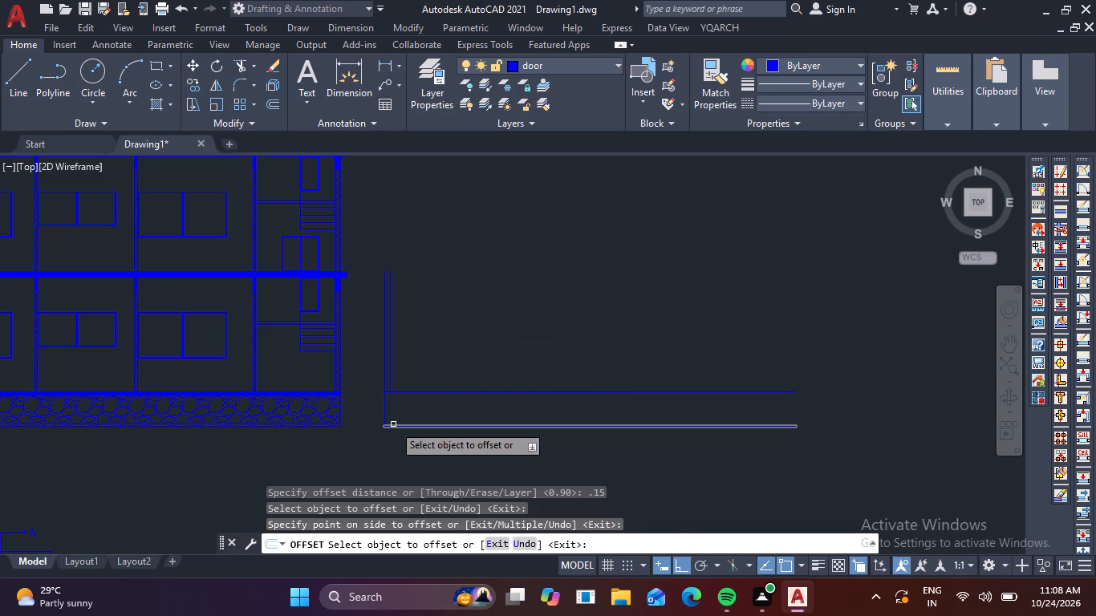
click(383, 405)
click(428, 414)
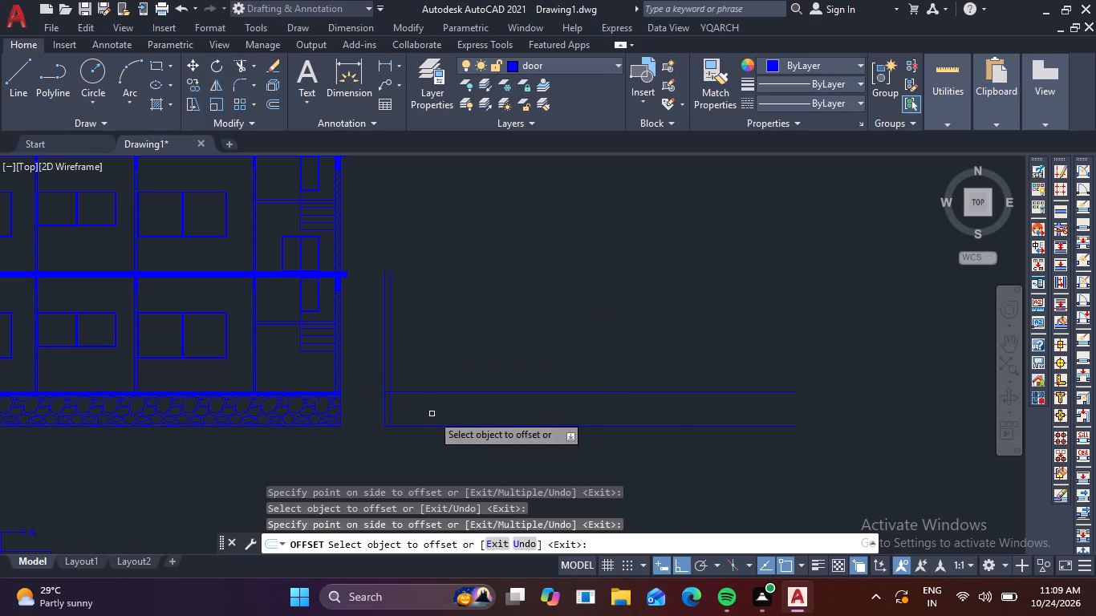
key(Escape)
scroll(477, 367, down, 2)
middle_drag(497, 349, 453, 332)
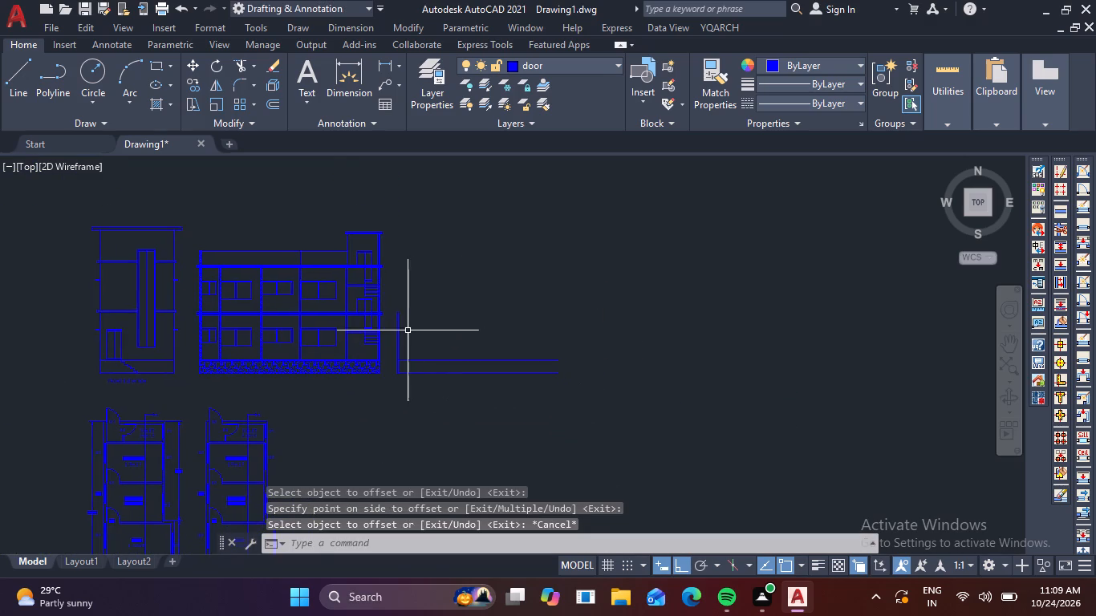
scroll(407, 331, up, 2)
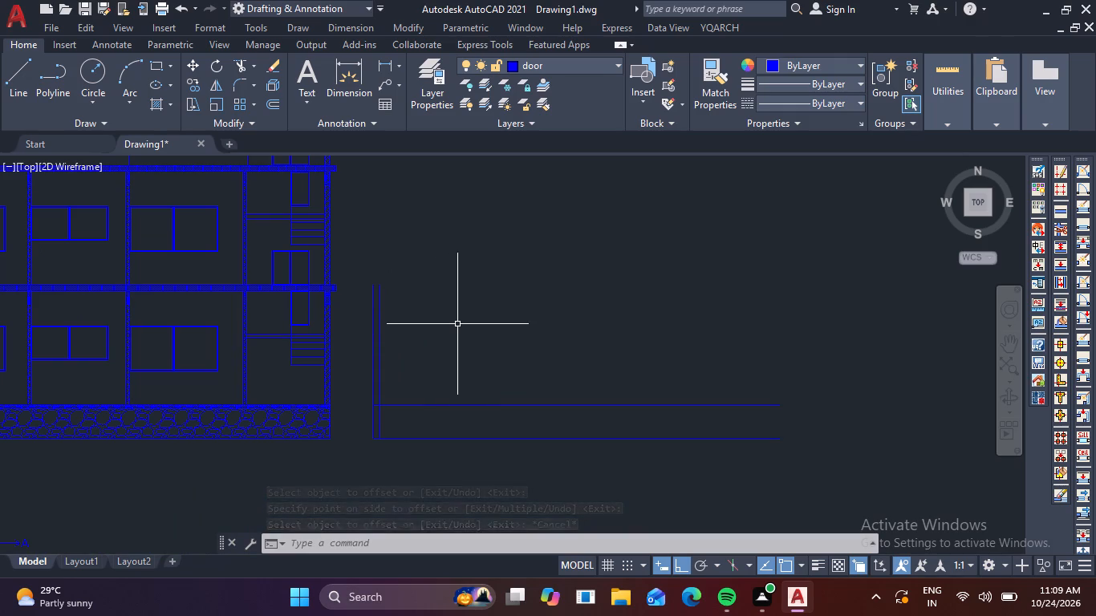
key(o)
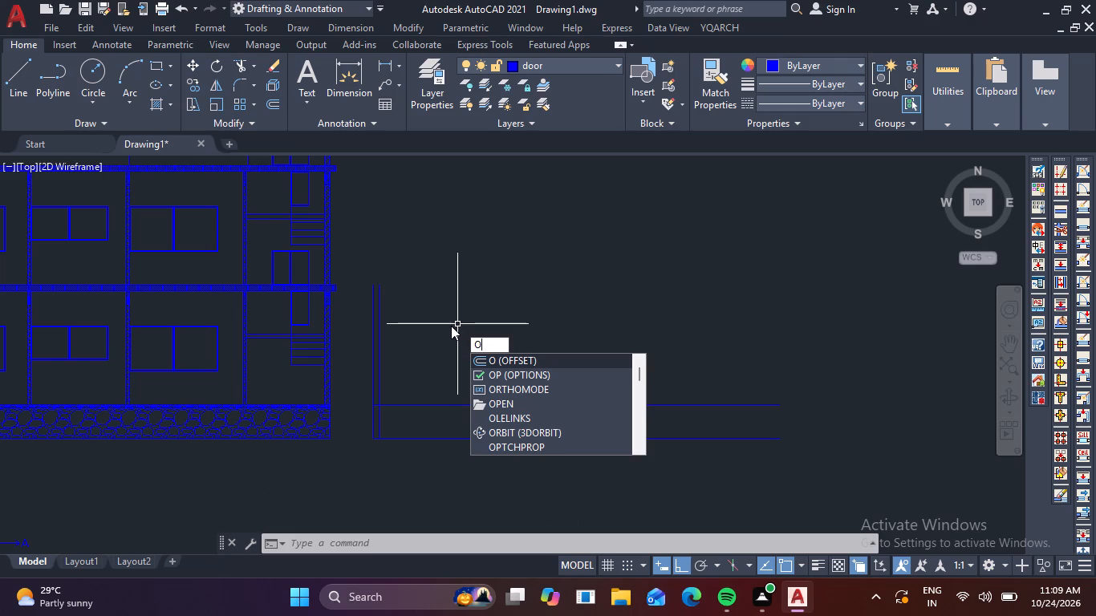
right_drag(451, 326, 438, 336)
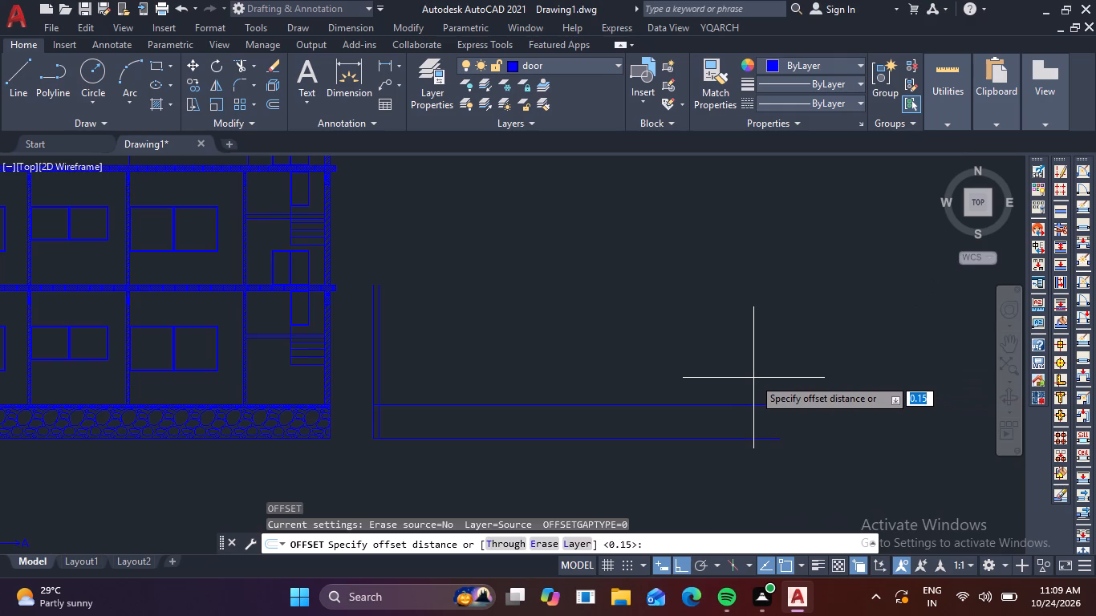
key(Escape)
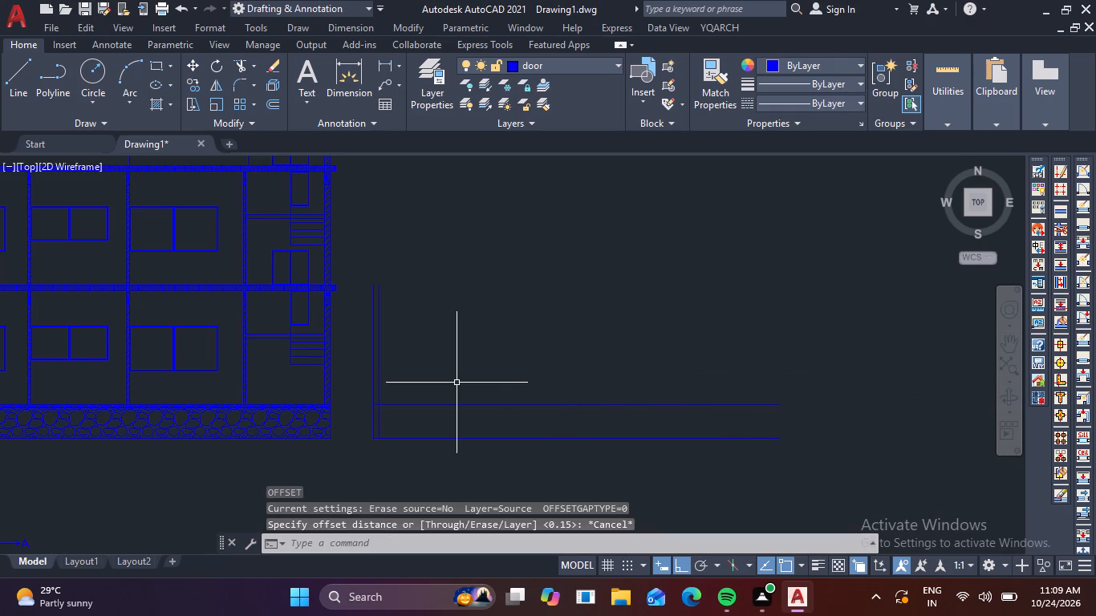
Trim away the part of the plinth top line lying between the two left wall lines.
text(TR)
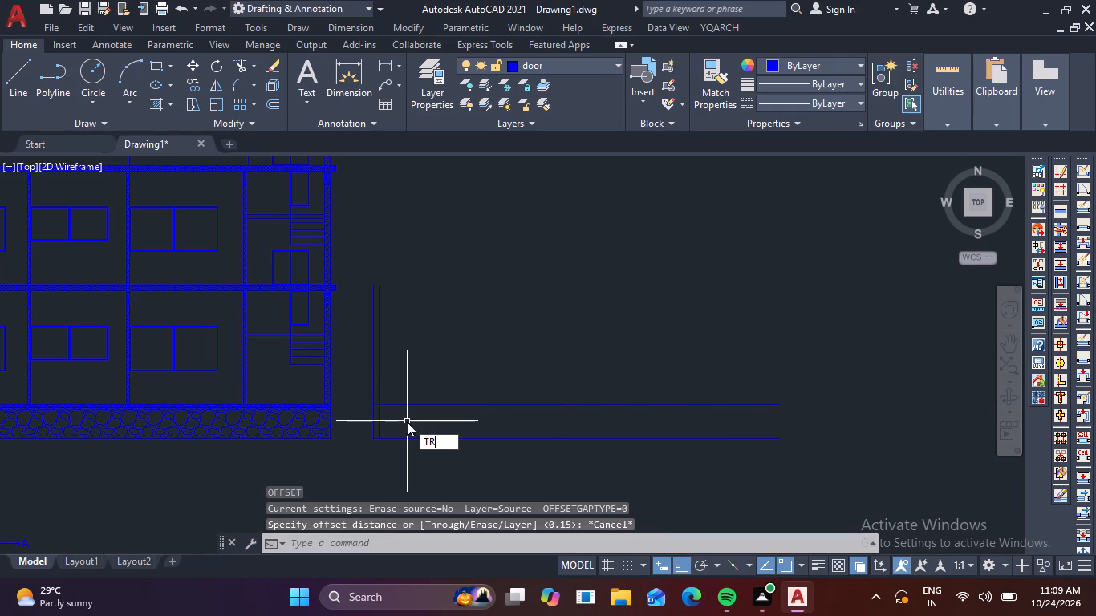
key(space)
scroll(373, 423, up, 4)
drag(348, 312, 347, 321)
click(348, 355)
key(Escape)
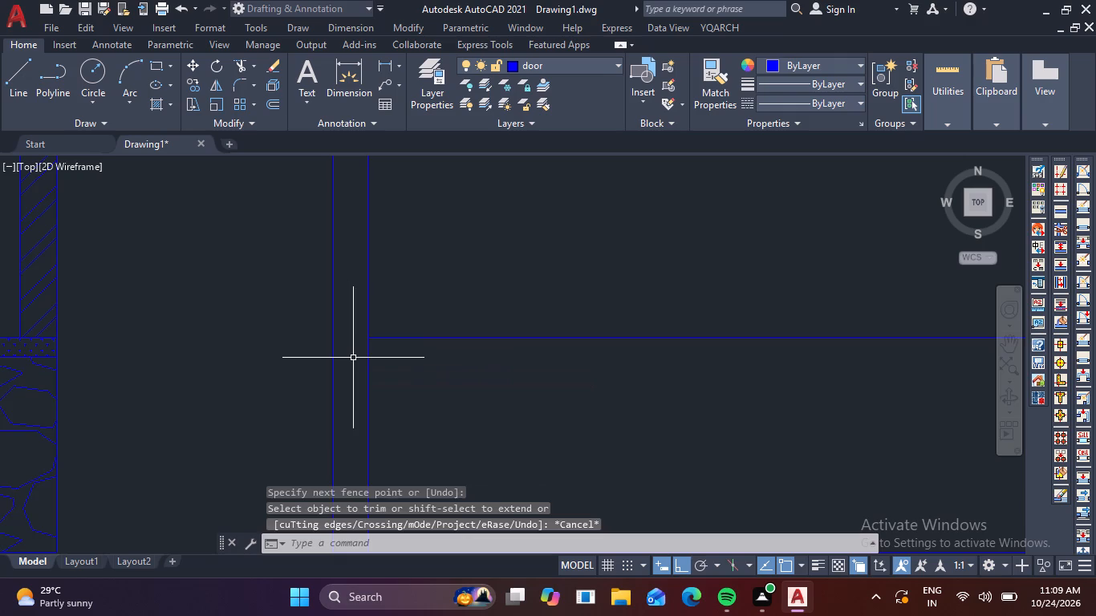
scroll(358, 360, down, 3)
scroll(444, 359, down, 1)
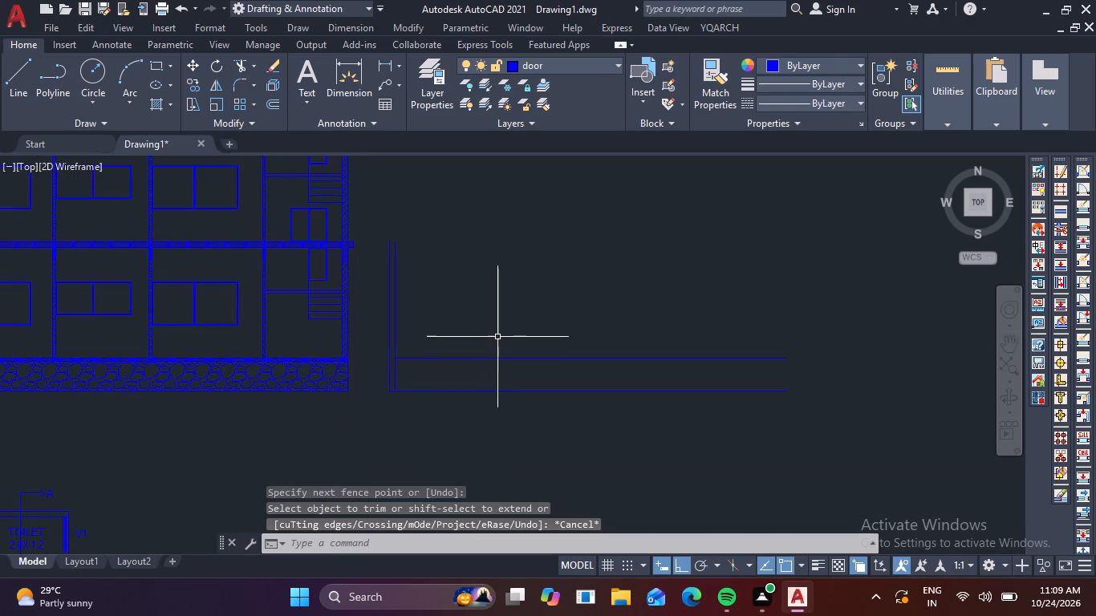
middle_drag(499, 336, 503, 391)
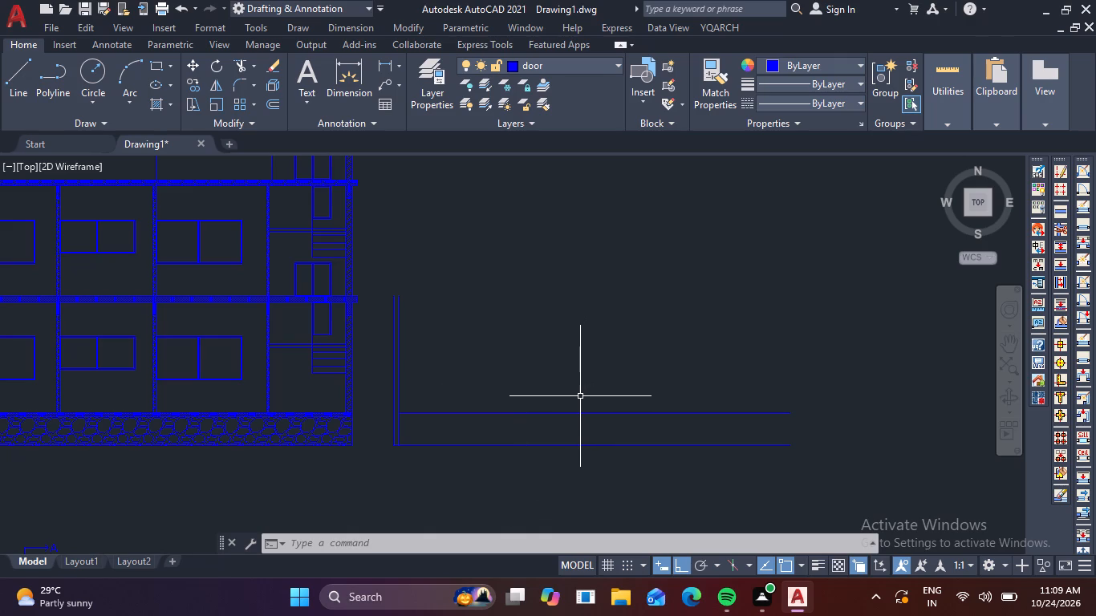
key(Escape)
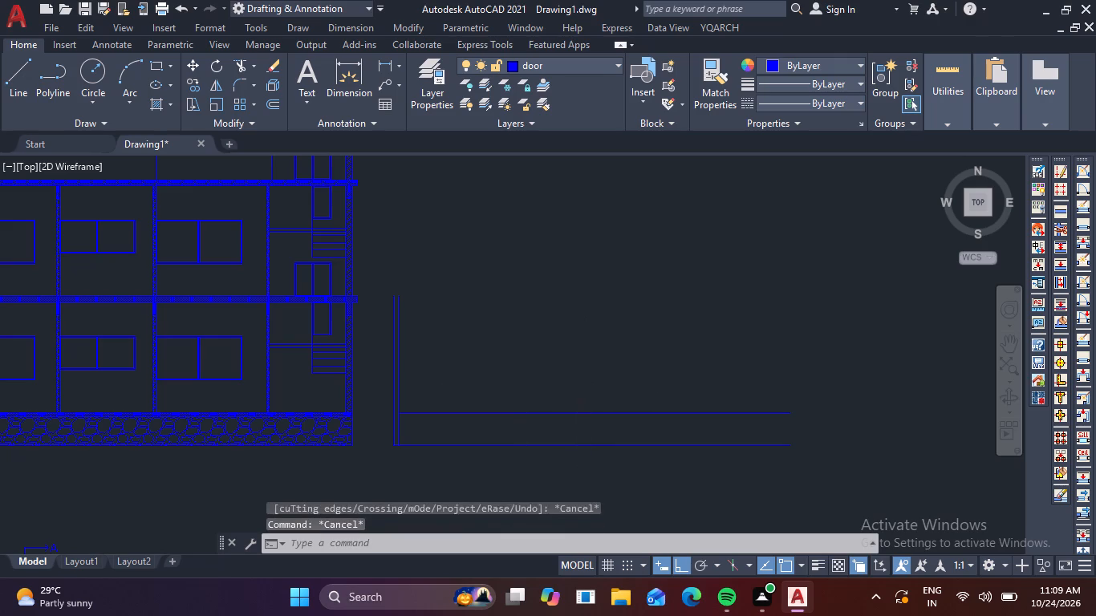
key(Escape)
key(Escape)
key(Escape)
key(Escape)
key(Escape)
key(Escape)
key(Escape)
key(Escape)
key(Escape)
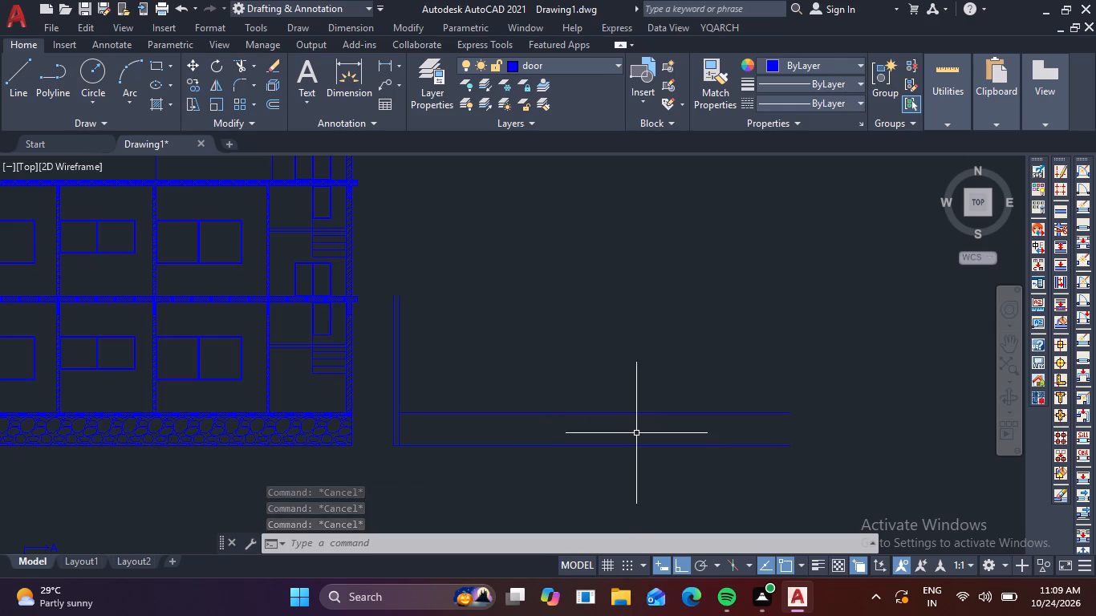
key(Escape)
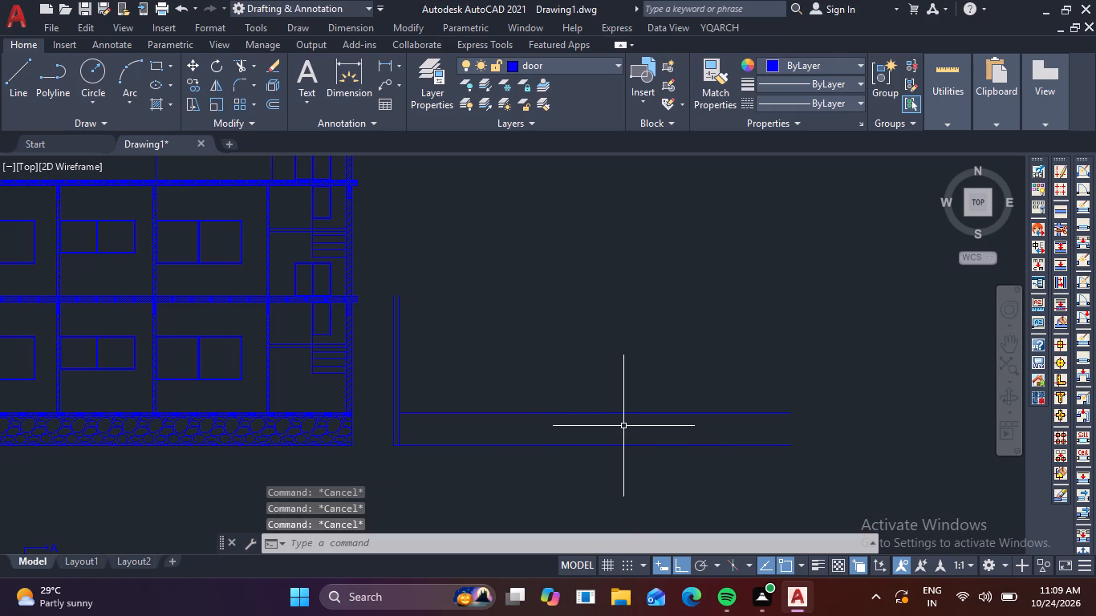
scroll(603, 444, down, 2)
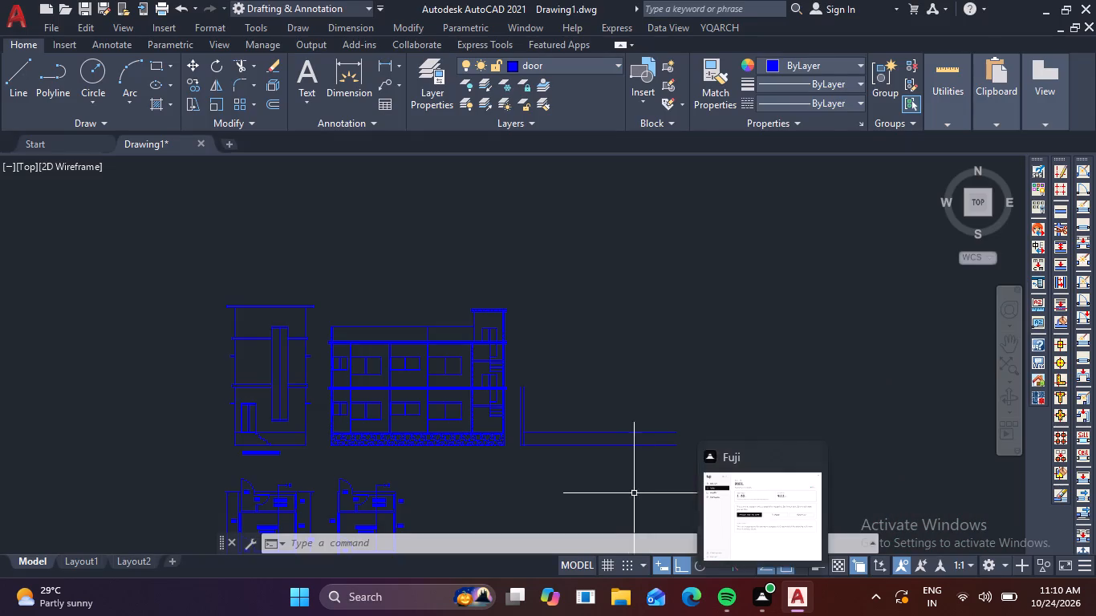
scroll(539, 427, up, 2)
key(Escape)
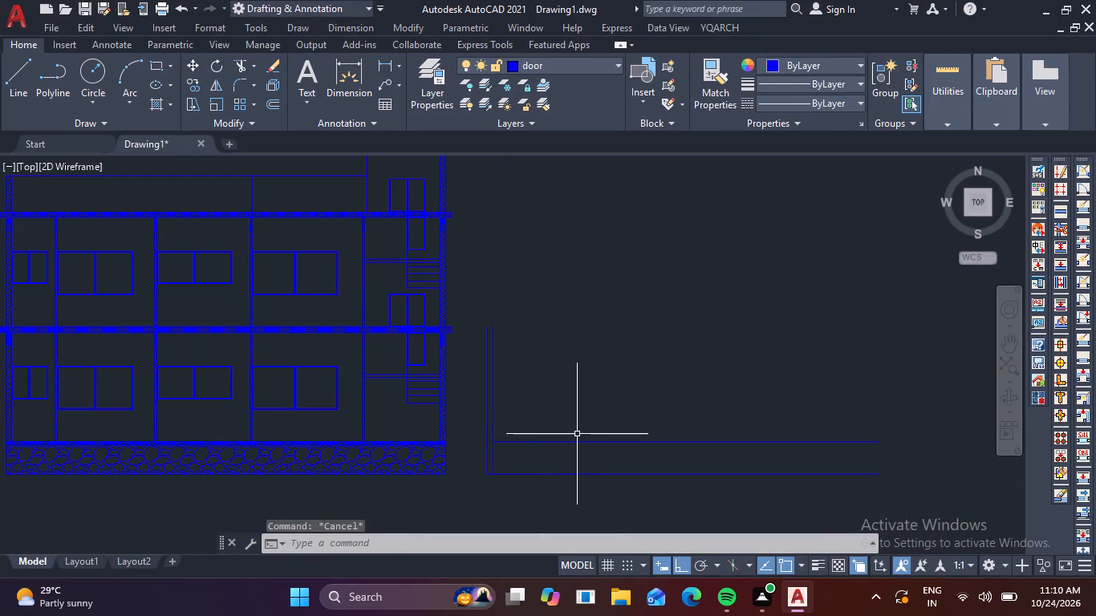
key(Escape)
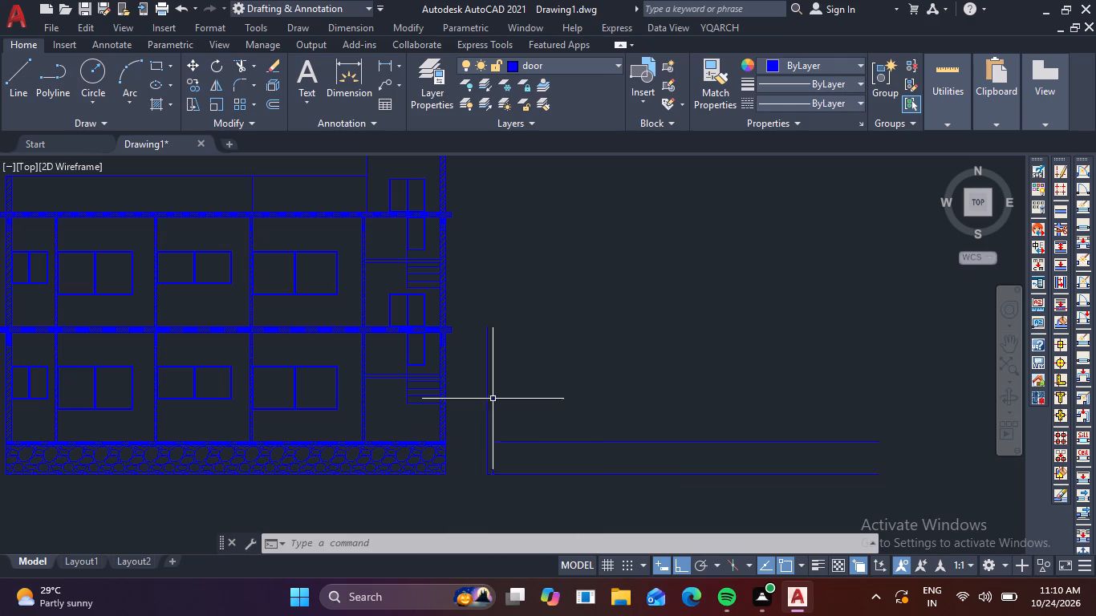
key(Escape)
Offset the left wall's inner line, above the plinth, 4.4 to the right to place the next wall.
key(o)
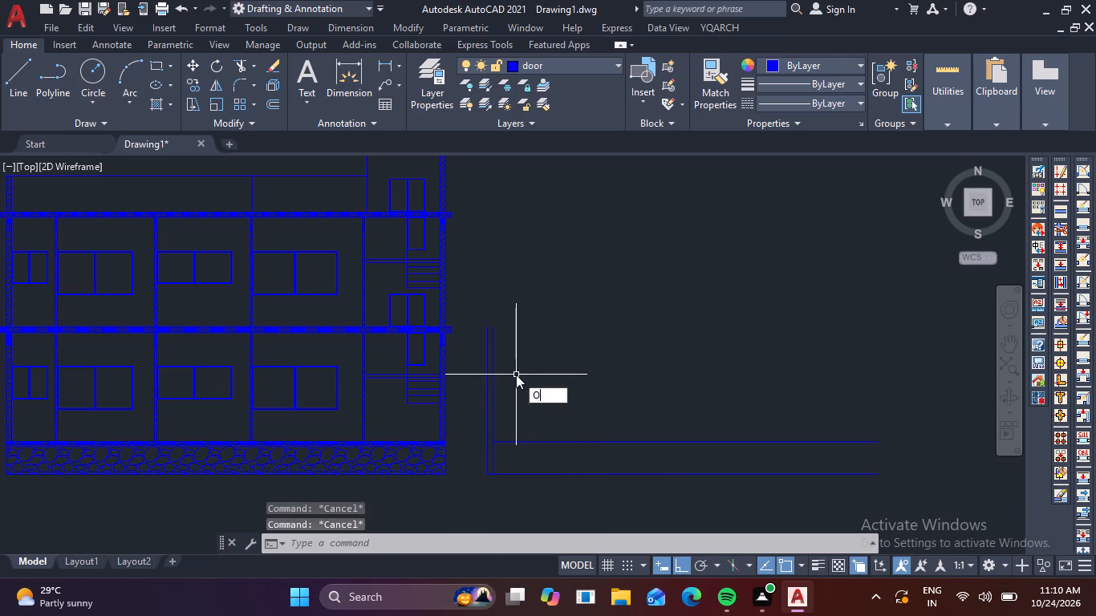
key(Return)
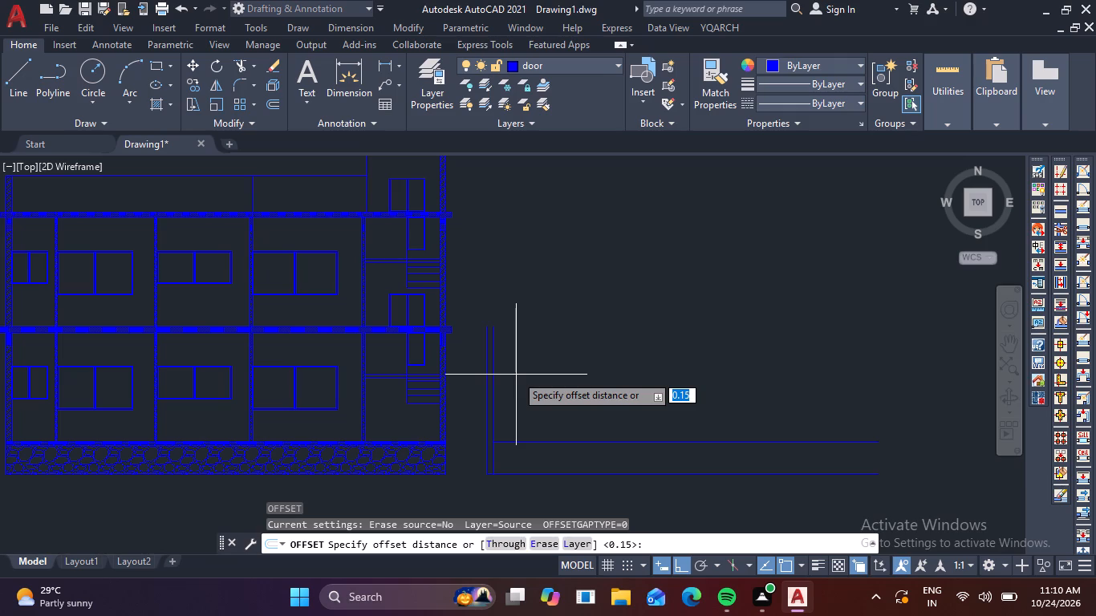
text(4')
key(ctrl+4)
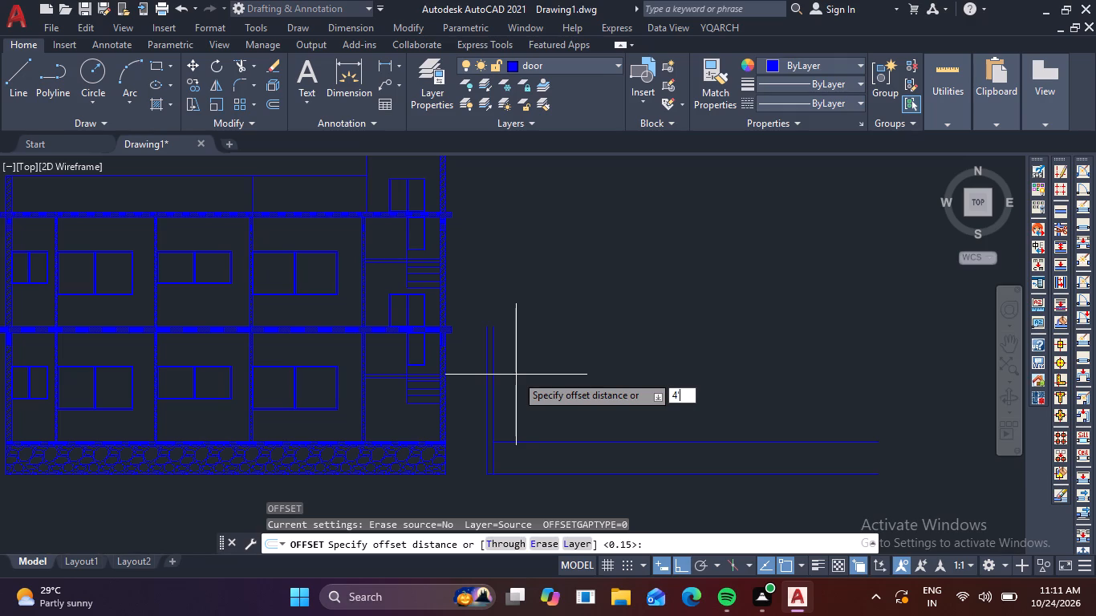
key(BackSpace)
text(.4)
key(Return)
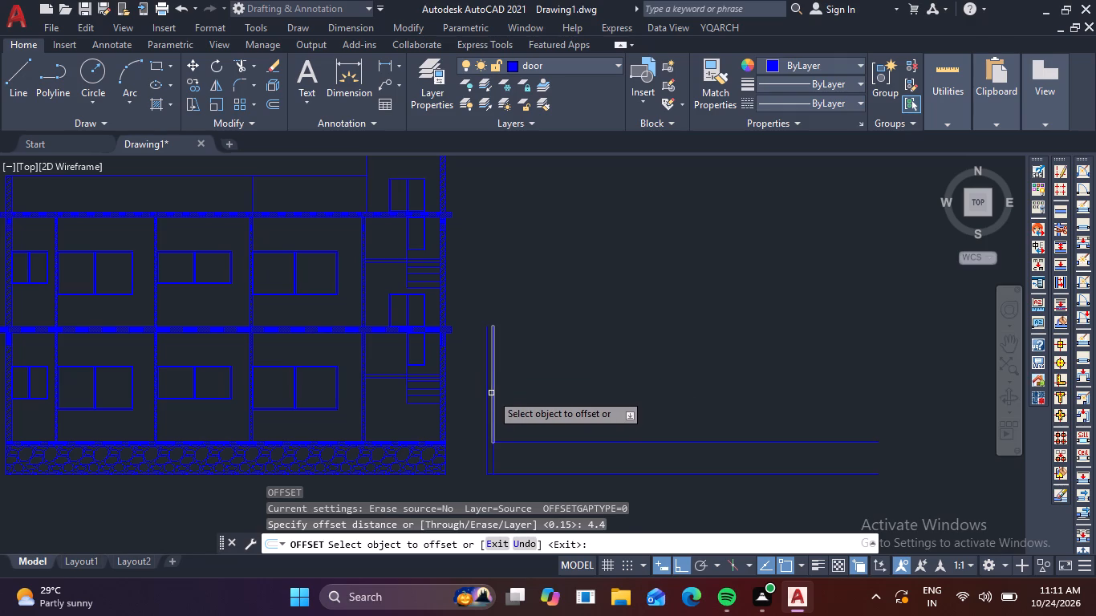
click(493, 394)
click(619, 395)
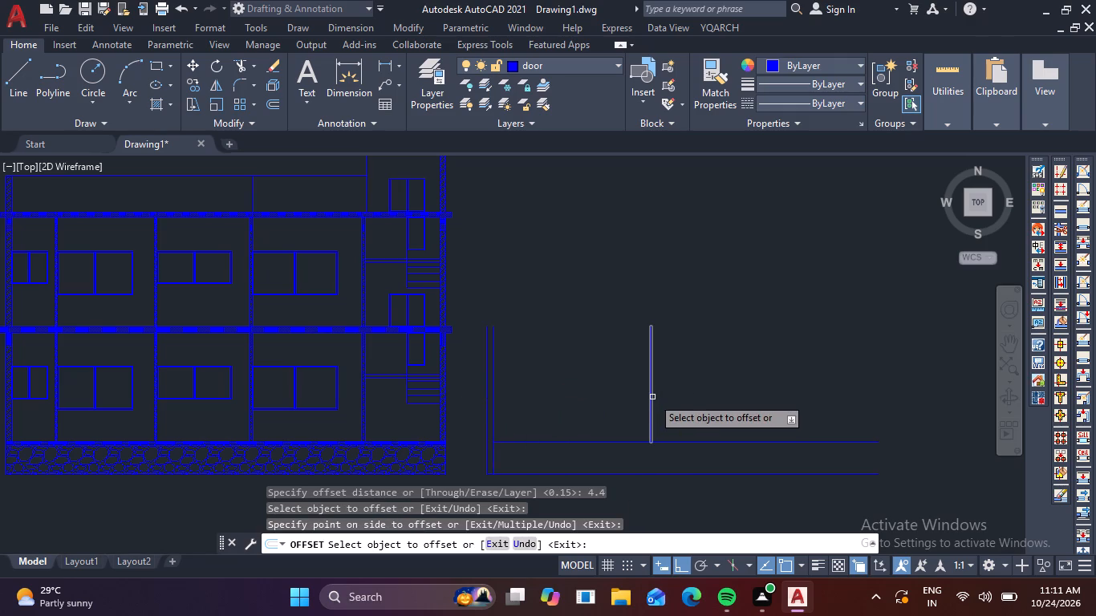
Offset the new wall line 0.15 to the right to give that wall its thickness.
click(652, 397)
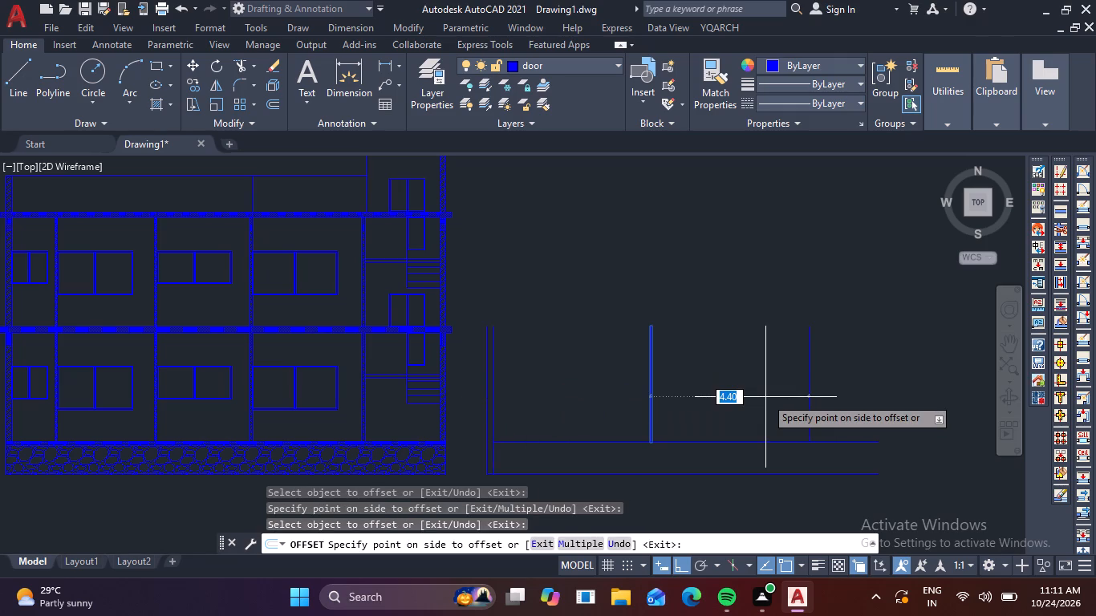
text(.15)
key(Return)
key(Escape)
key(Escape)
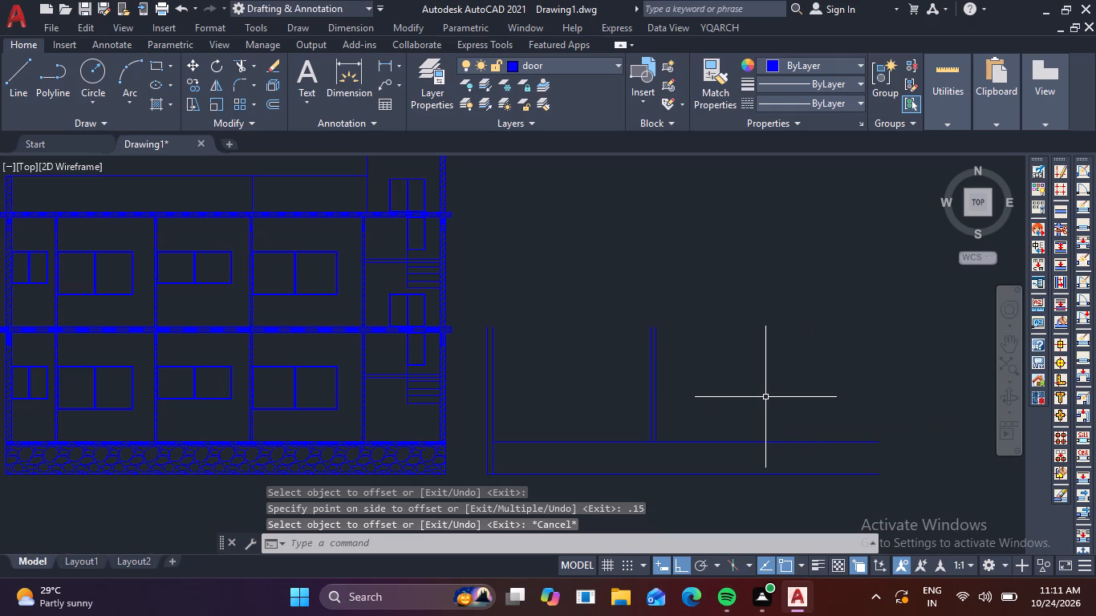
Draw a vertical line from the foot of the new wall's outer line down to the plinth's bottom line.
text(L)
key(space)
scroll(613, 481, up, 4)
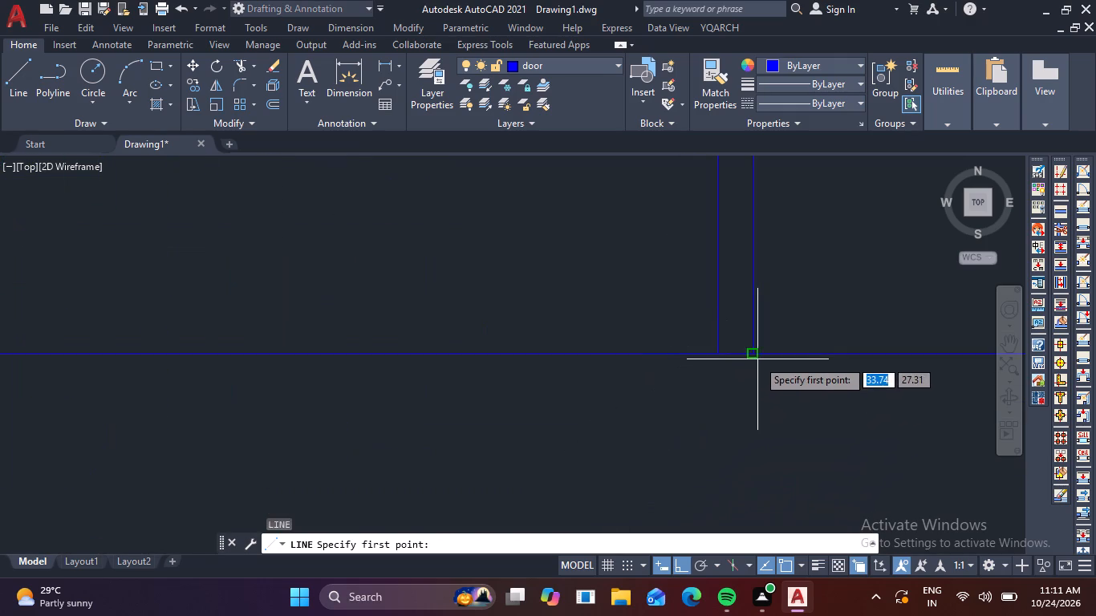
click(758, 356)
scroll(764, 445, down, 2)
middle_drag(768, 468, 716, 324)
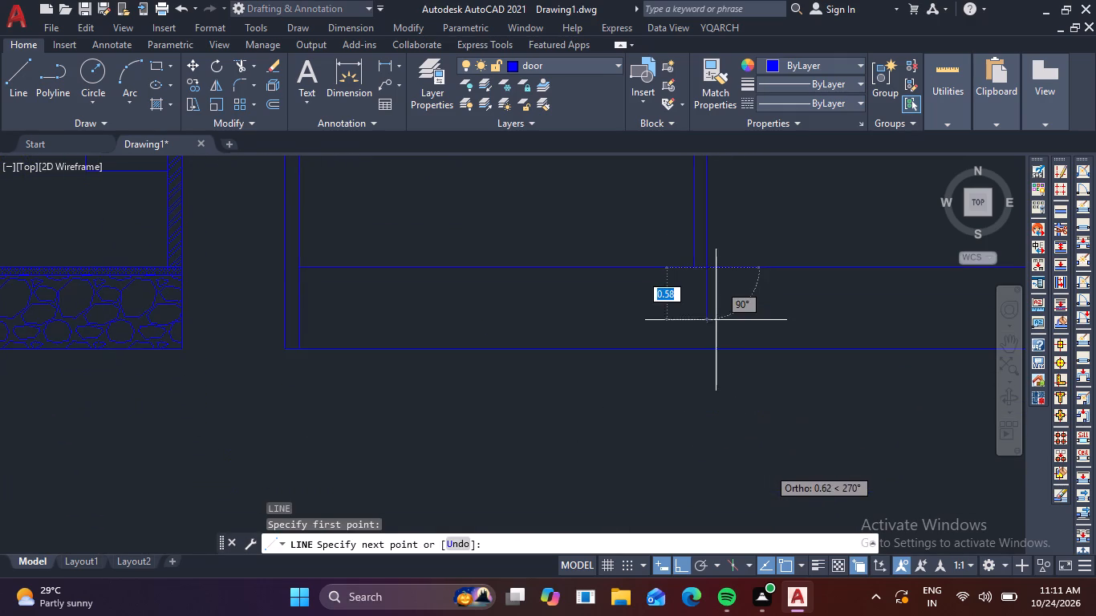
click(710, 351)
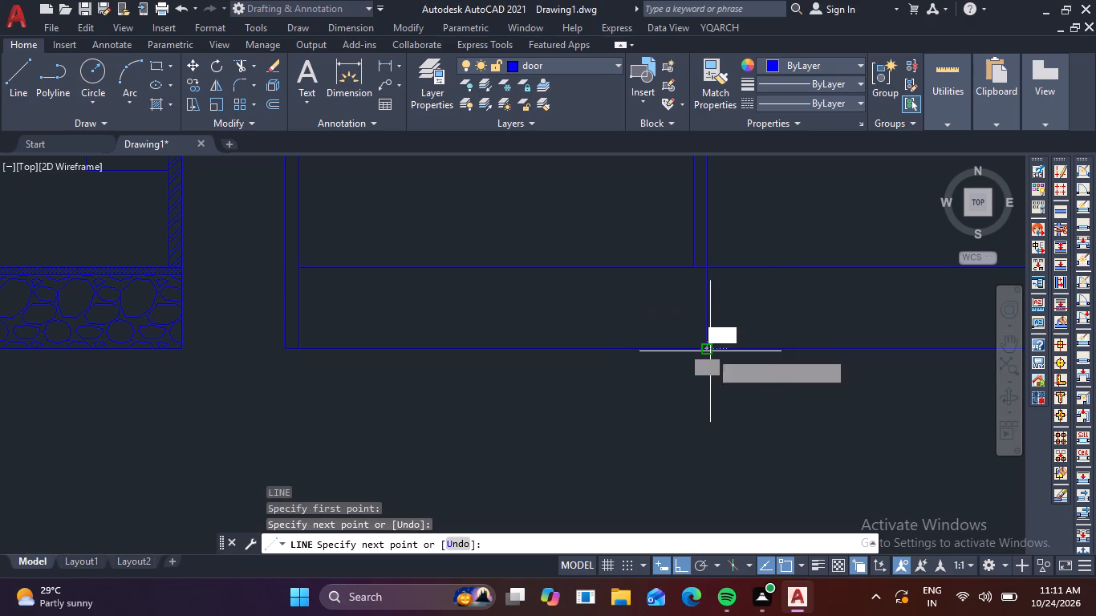
key(Escape)
Trim off the plinth's top and bottom lines where they run past the new right wall.
scroll(780, 378, down, 3)
middle_drag(714, 375, 491, 367)
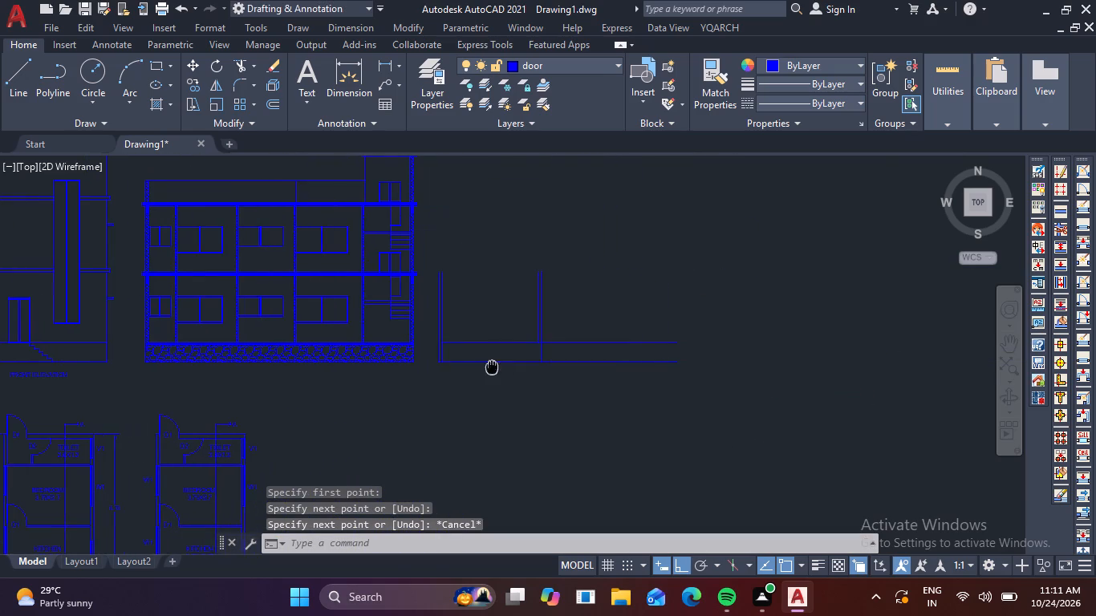
middle_drag(491, 367, 490, 367)
key(t)
key(r)
key(space)
drag(583, 316, 570, 388)
key(Escape)
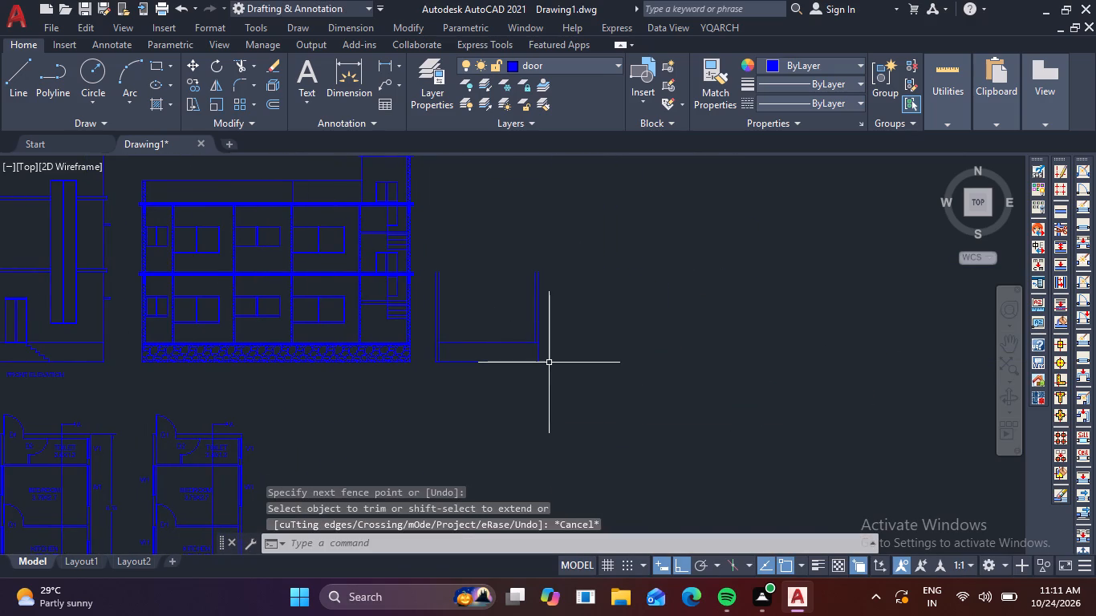
Draw a vertical line continuing the right wall's inner line down through the plinth to its bottom line.
text(L)
key(space)
scroll(537, 362, up, 4)
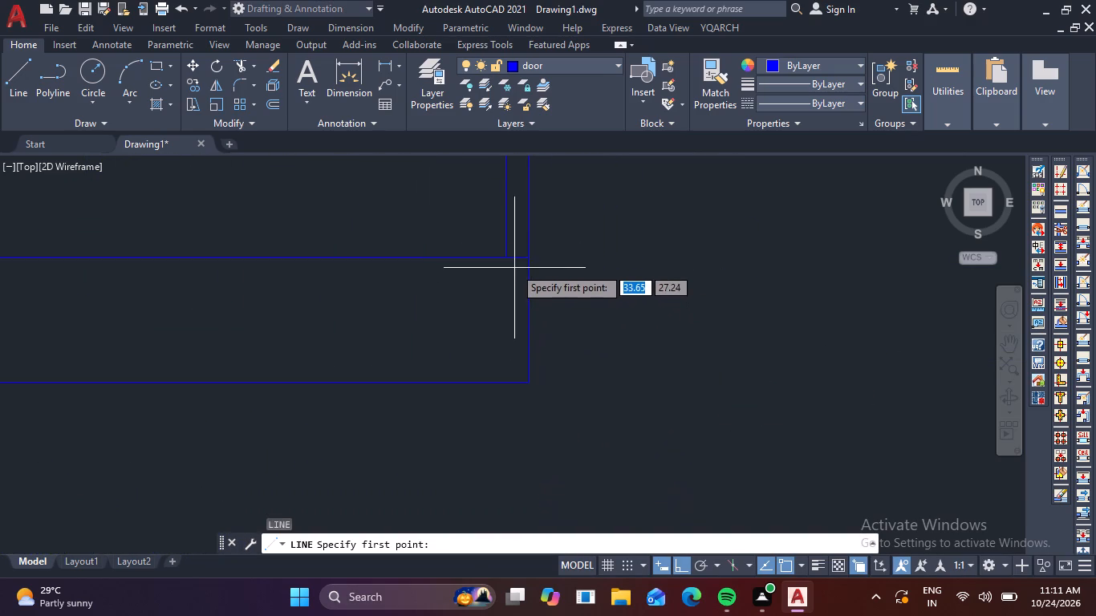
click(507, 257)
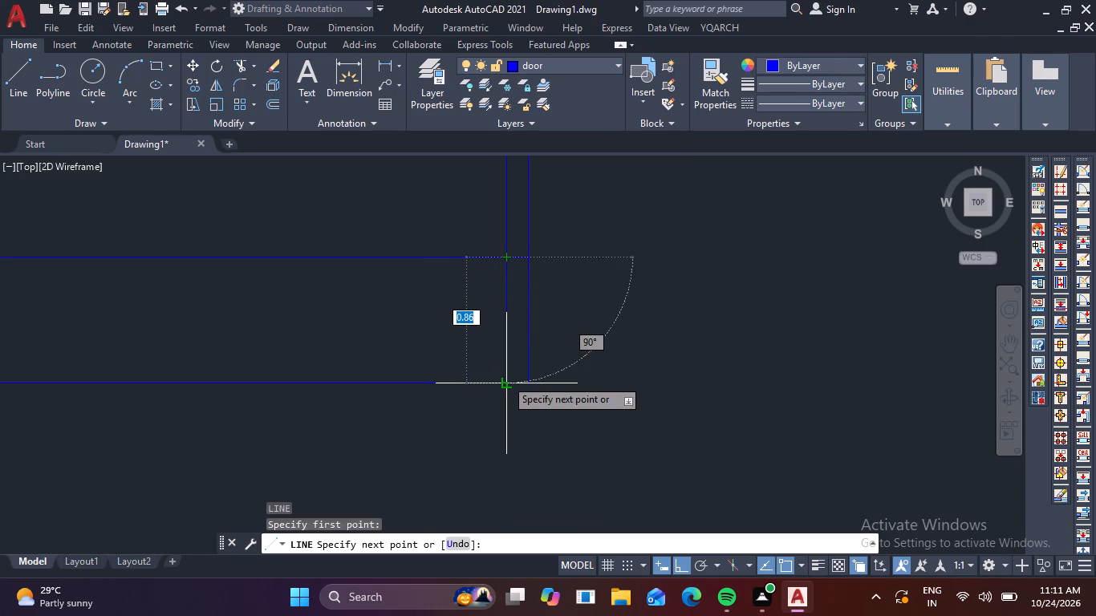
click(509, 383)
key(Escape)
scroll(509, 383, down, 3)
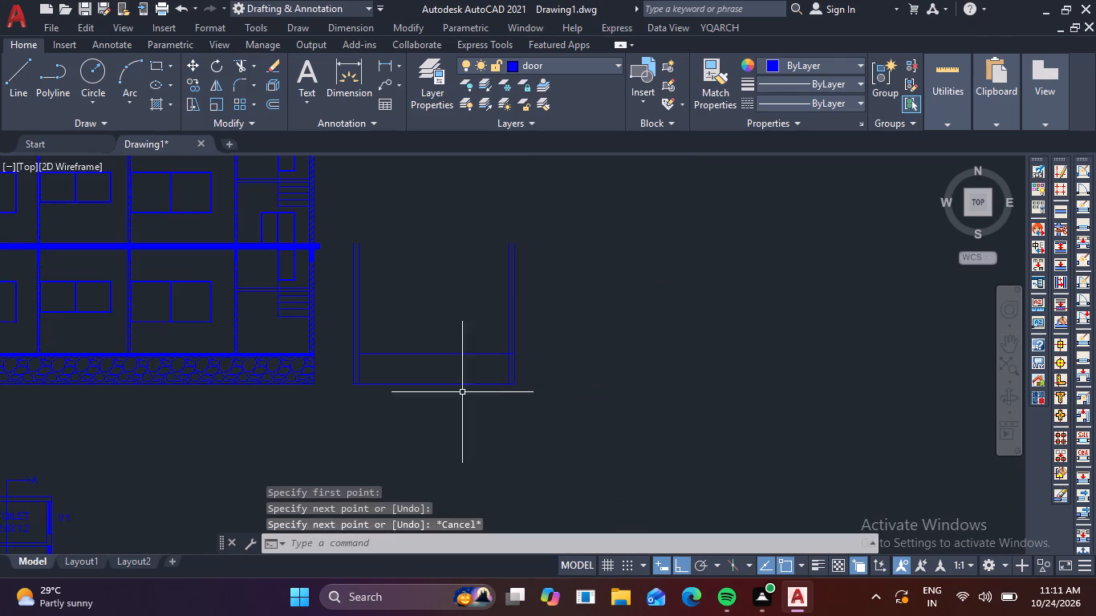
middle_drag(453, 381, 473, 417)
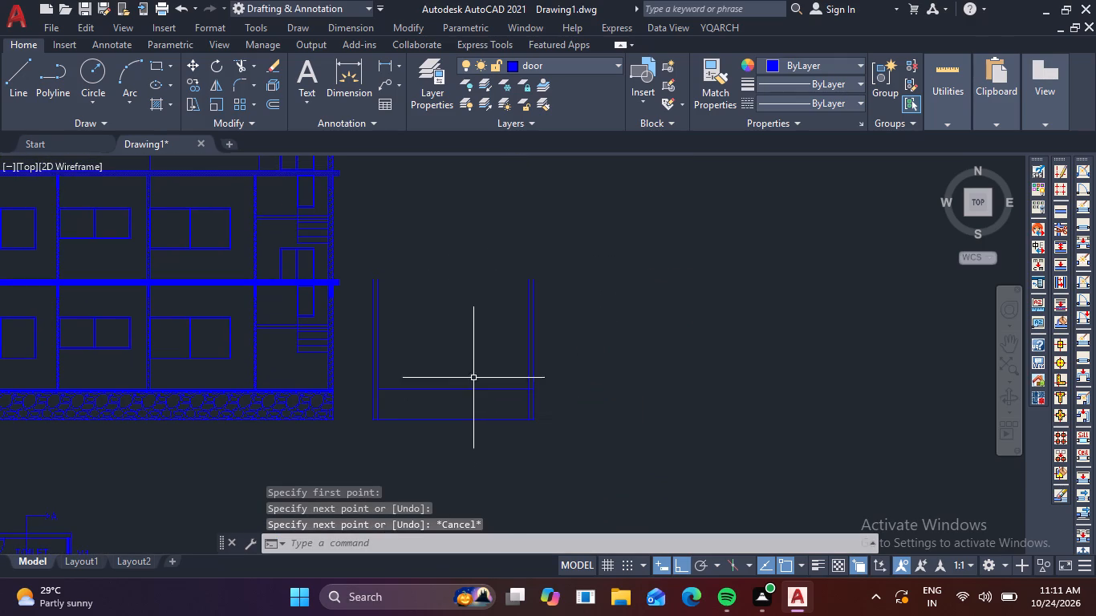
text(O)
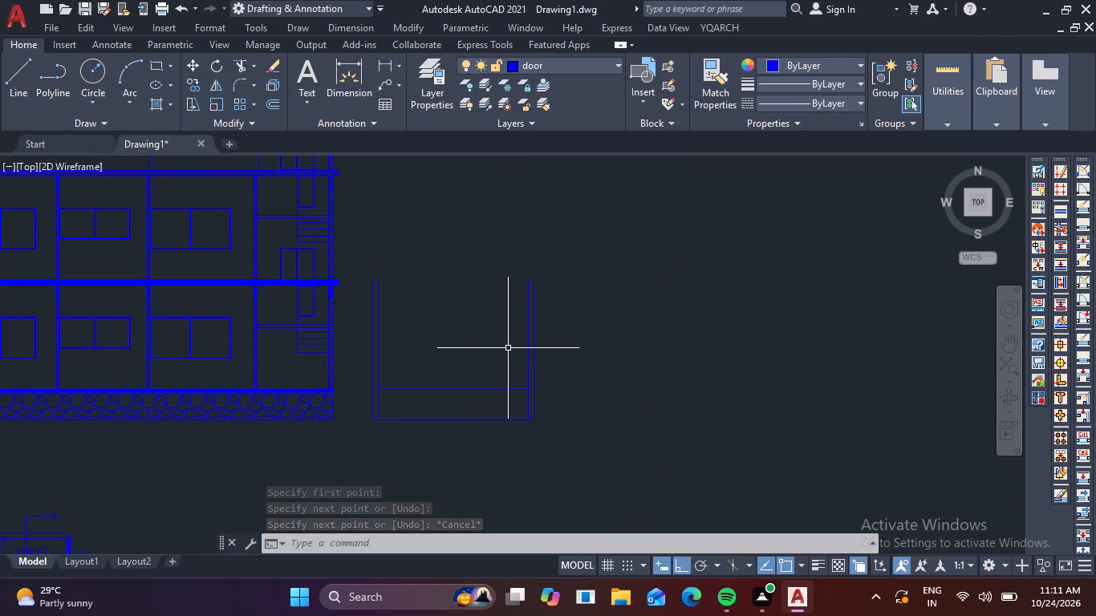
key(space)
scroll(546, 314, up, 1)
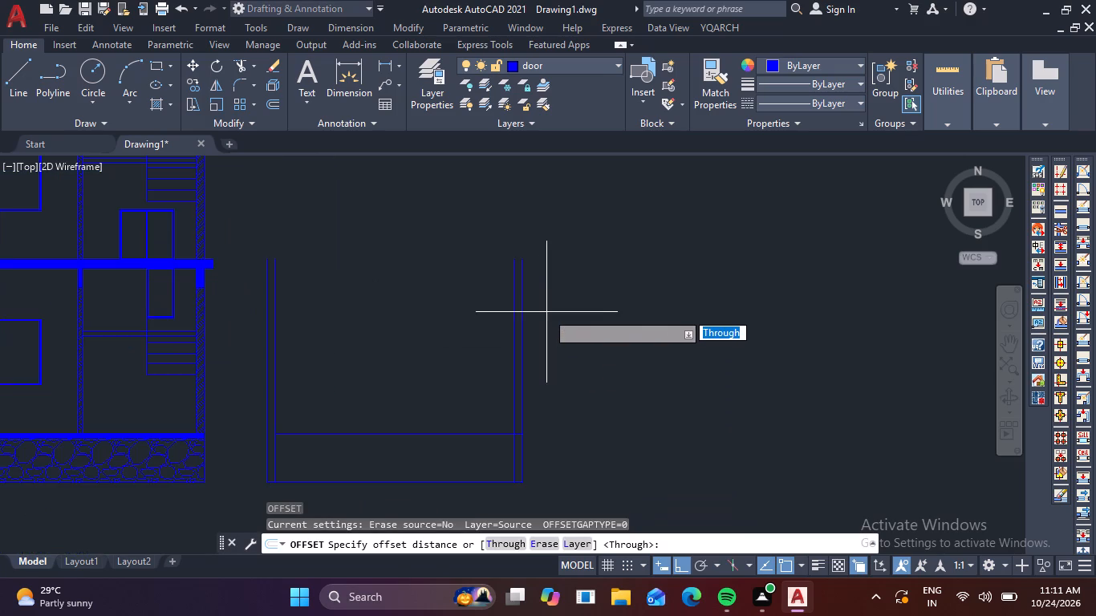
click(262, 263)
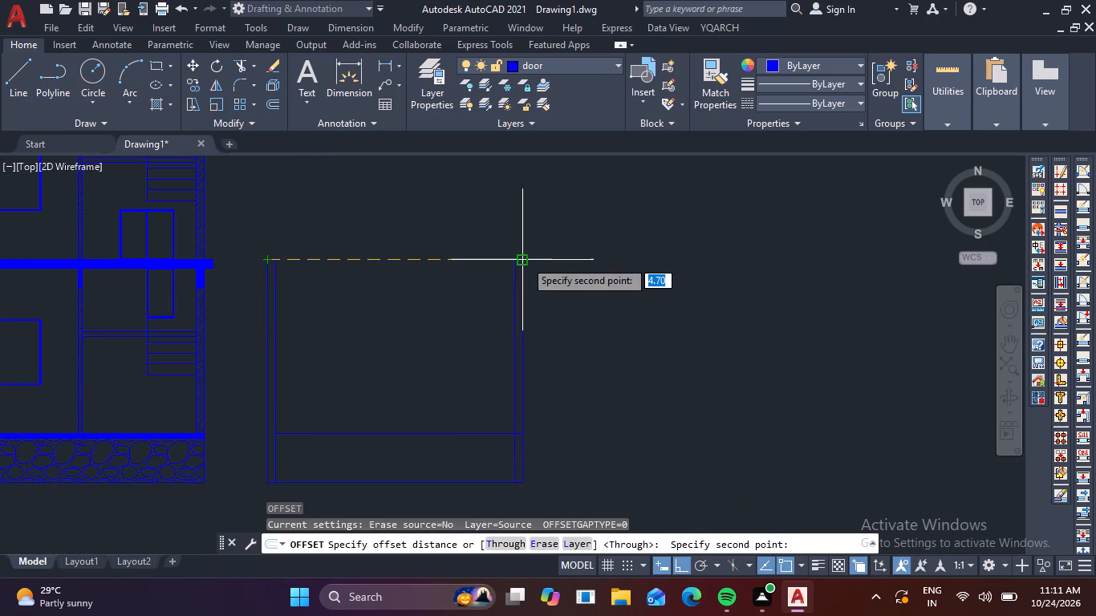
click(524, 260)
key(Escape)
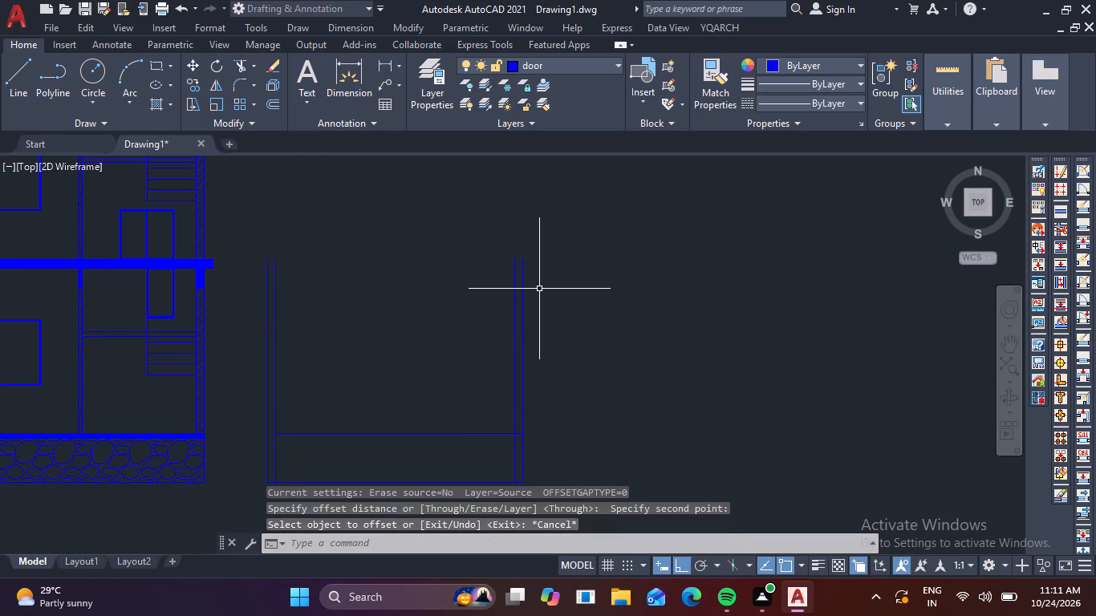
Draw a horizontal line about 4.7 long joining the tops of the two walls between their outer corners.
key(l)
key(space)
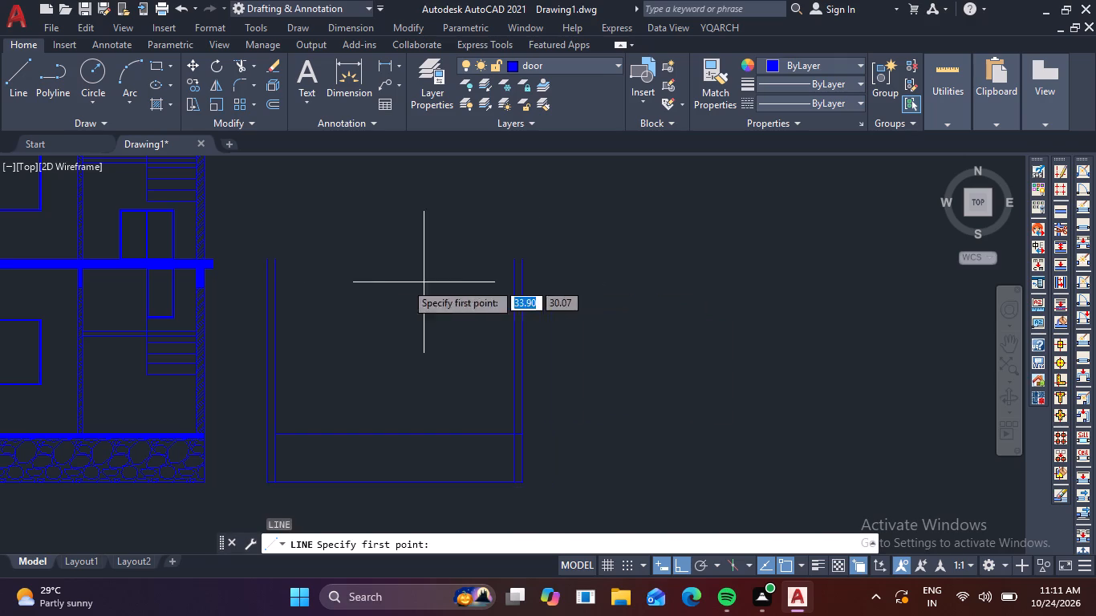
click(262, 261)
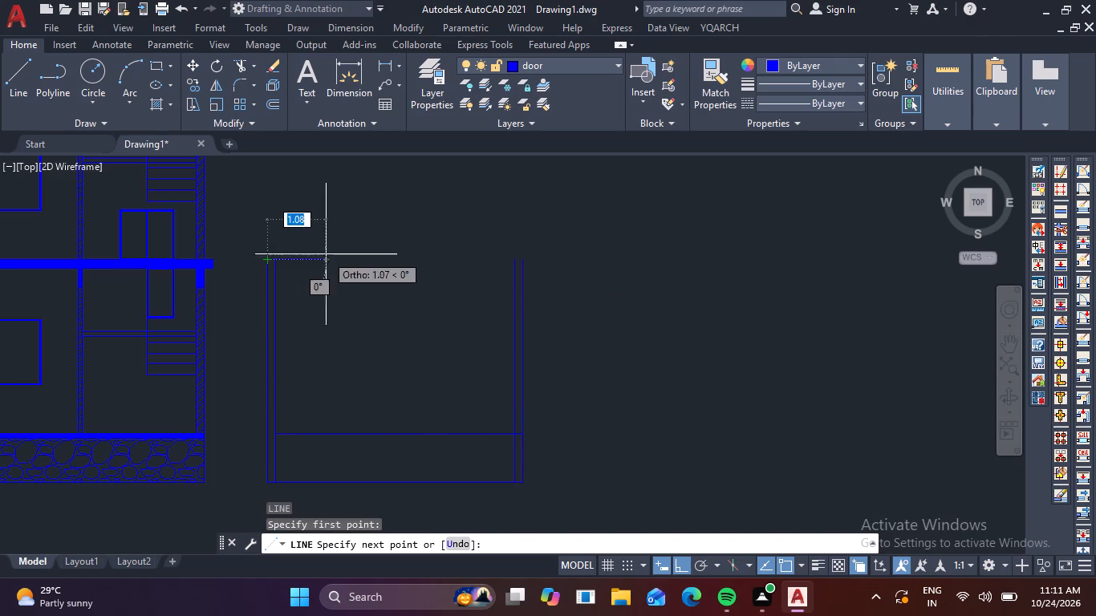
click(526, 261)
key(space)
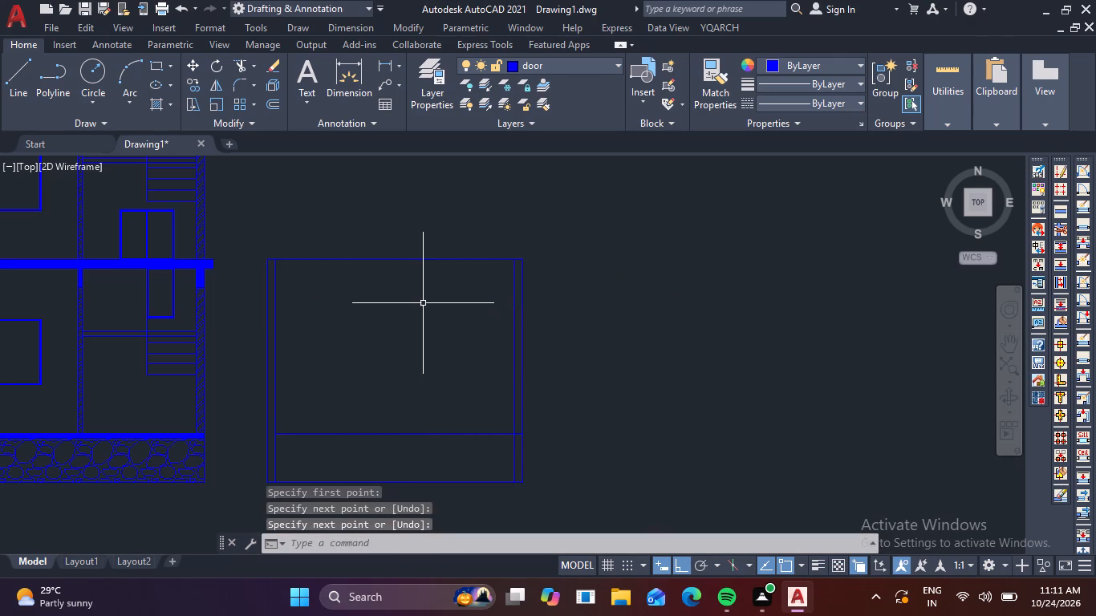
Offset the line across the wall tops 0.15 downwards to give the slab its thickness.
key(o)
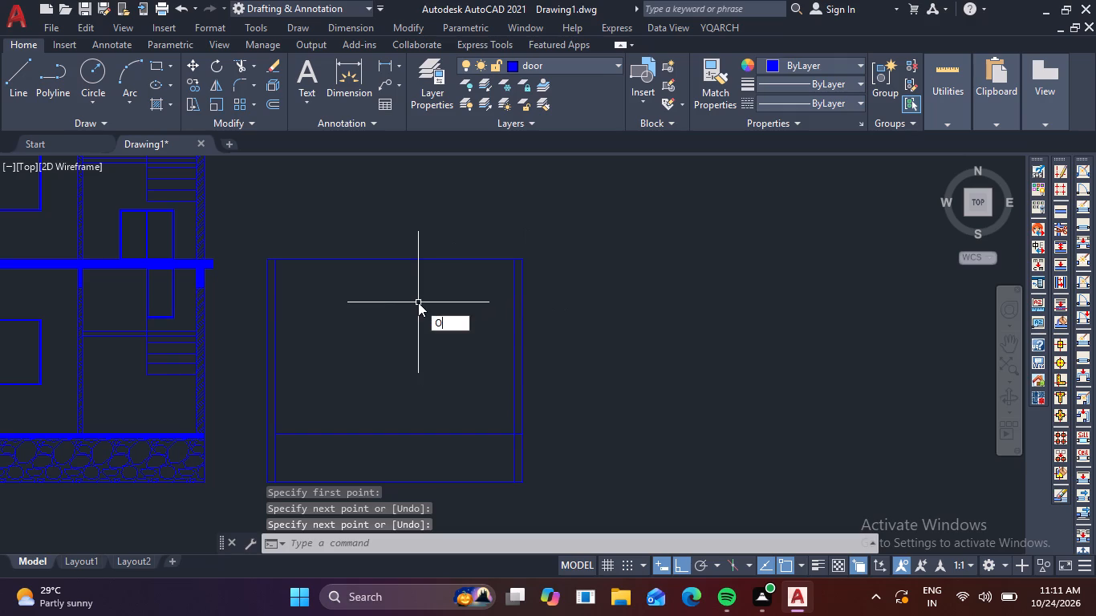
key(Return)
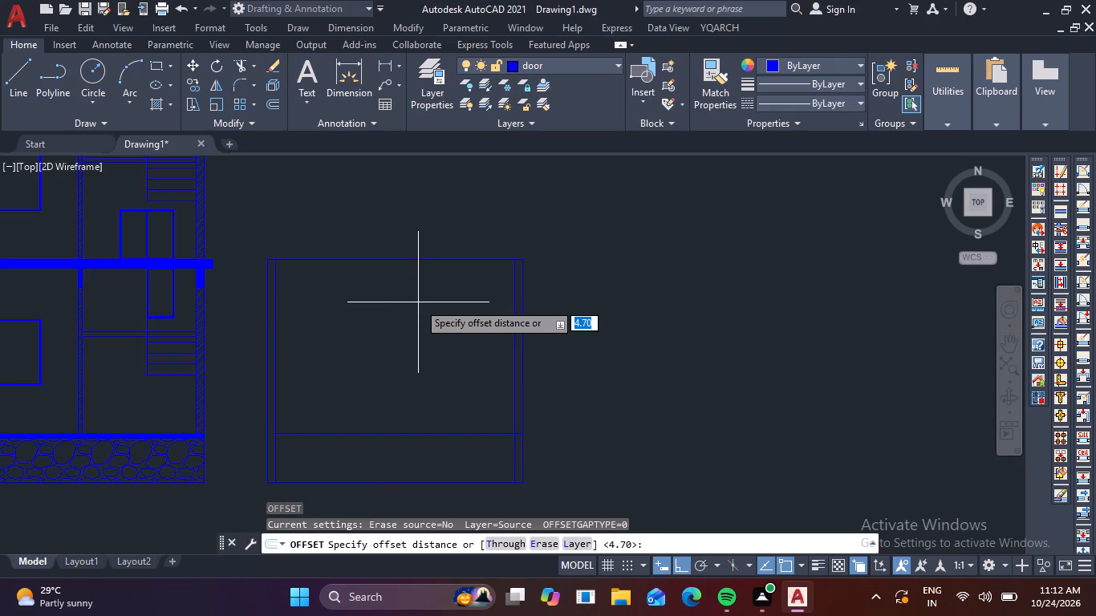
text(.1)
key(5)
key(Return)
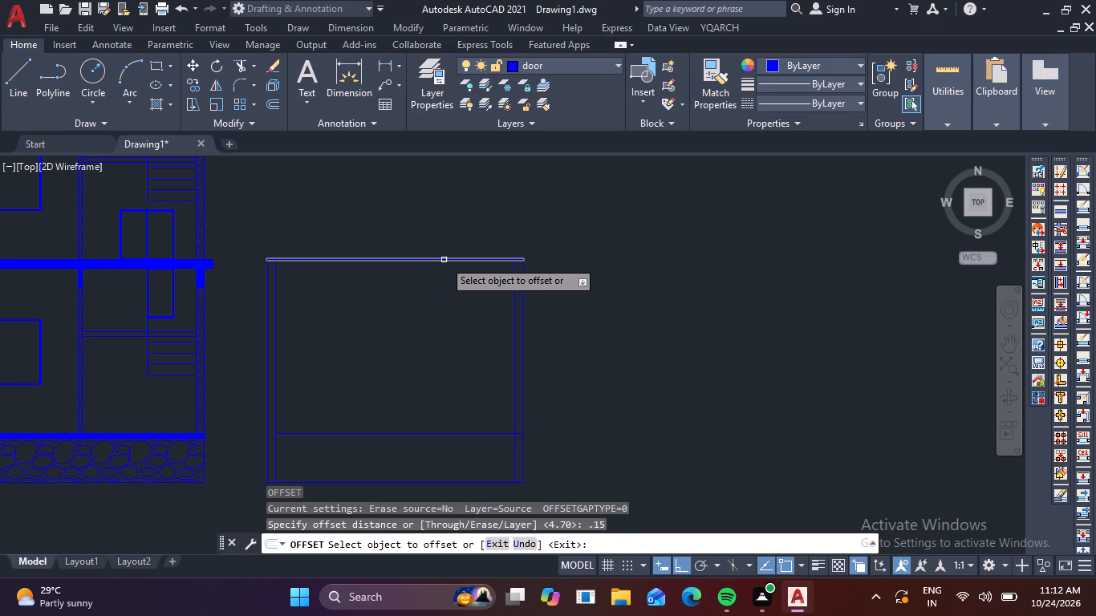
click(444, 260)
click(453, 298)
key(Escape)
key(Escape)
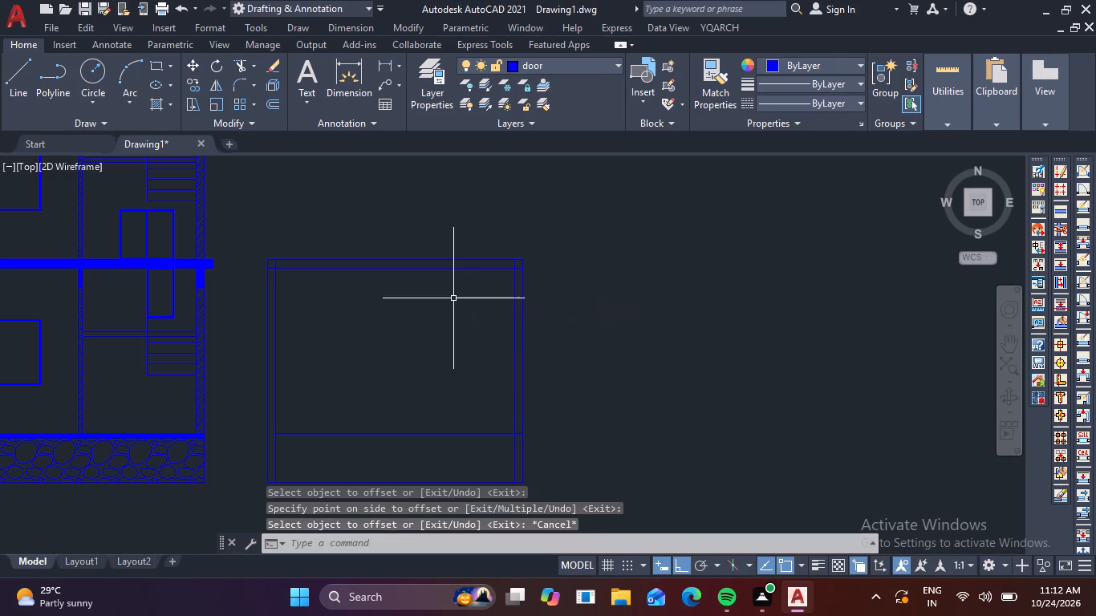
Trim the overlapping ends of the walls' inner lines and the slab's lower line at both upper corners.
text(TR)
key(space)
scroll(261, 276, up, 2)
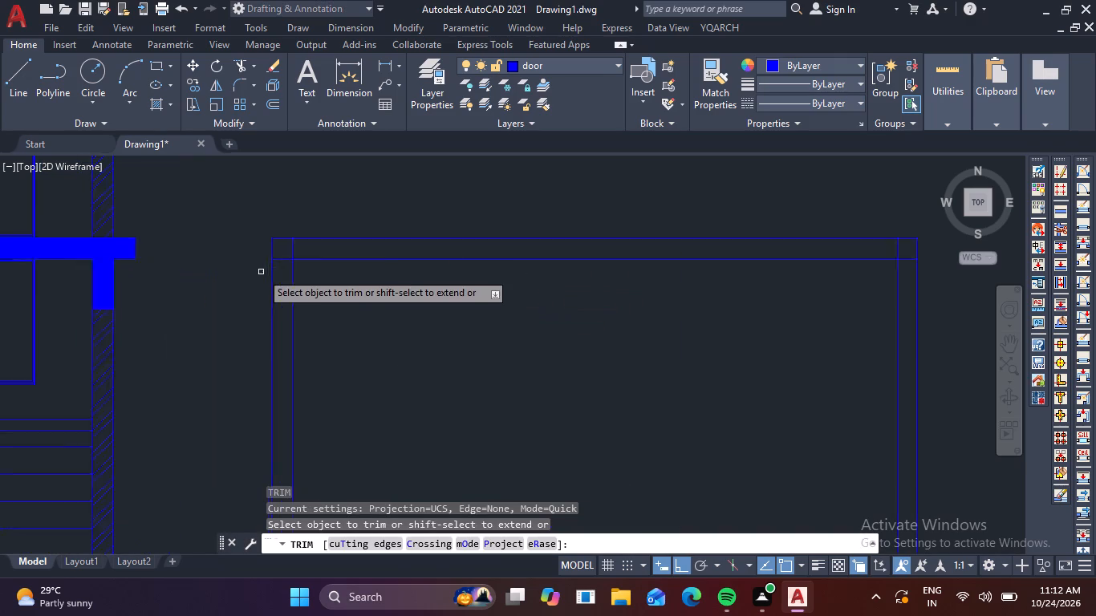
scroll(261, 272, up, 2)
click(334, 227)
click(302, 254)
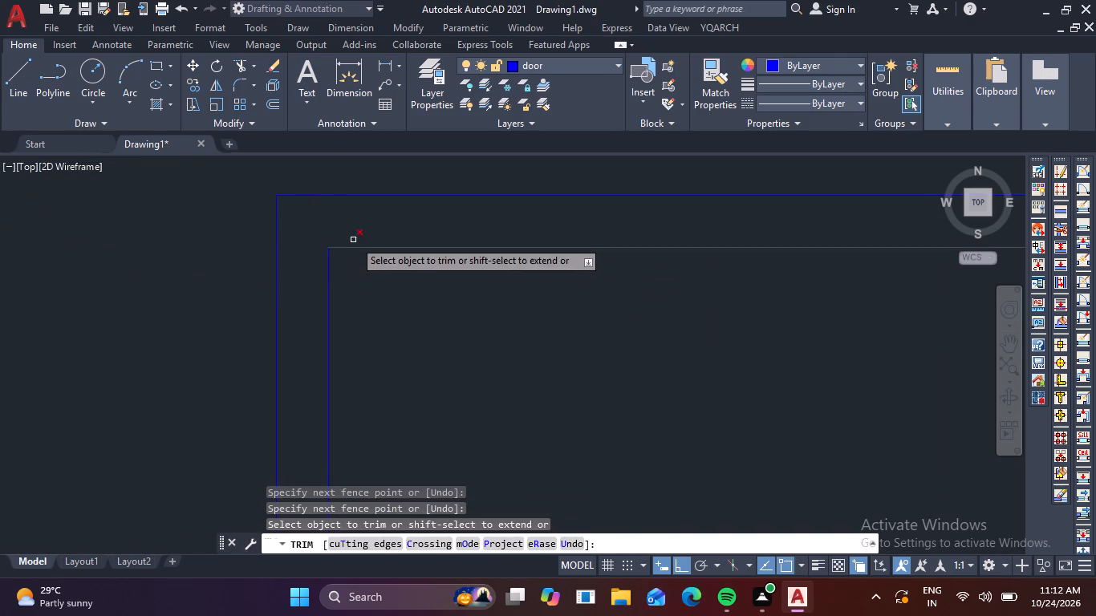
scroll(358, 245, down, 3)
scroll(739, 269, up, 3)
click(672, 204)
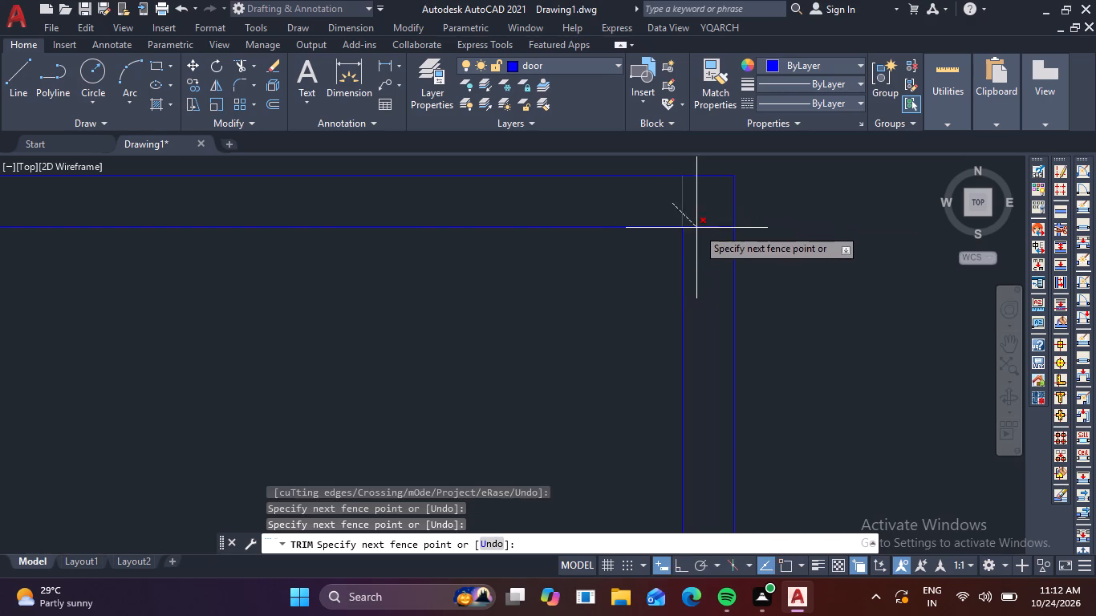
click(708, 233)
key(Escape)
Extend the slab's lower line at both ends to the outer wall lines.
scroll(708, 233, down, 2)
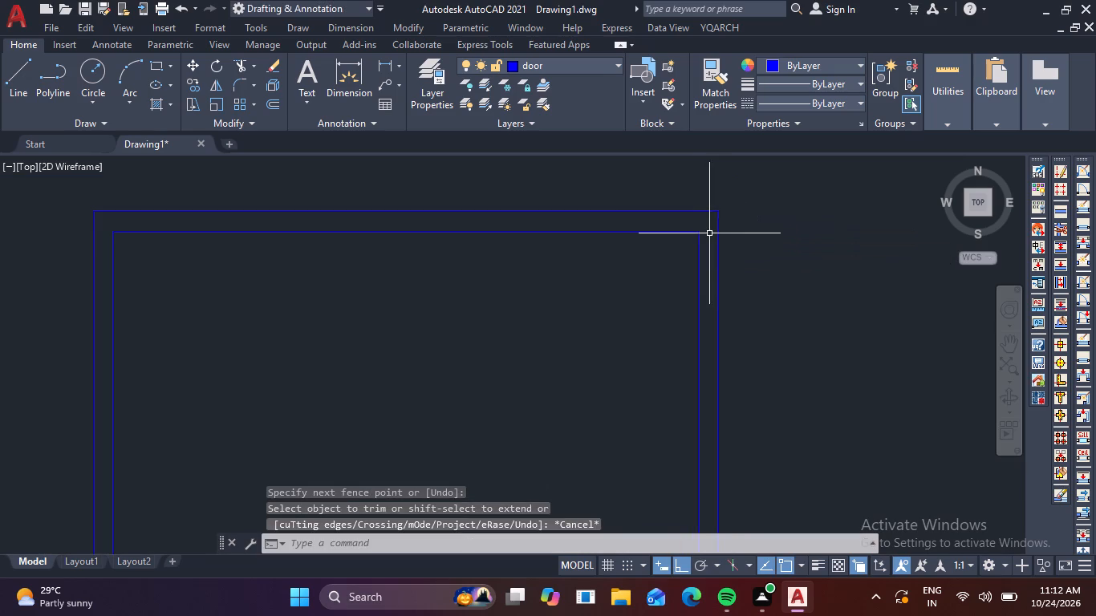
scroll(590, 290, down, 2)
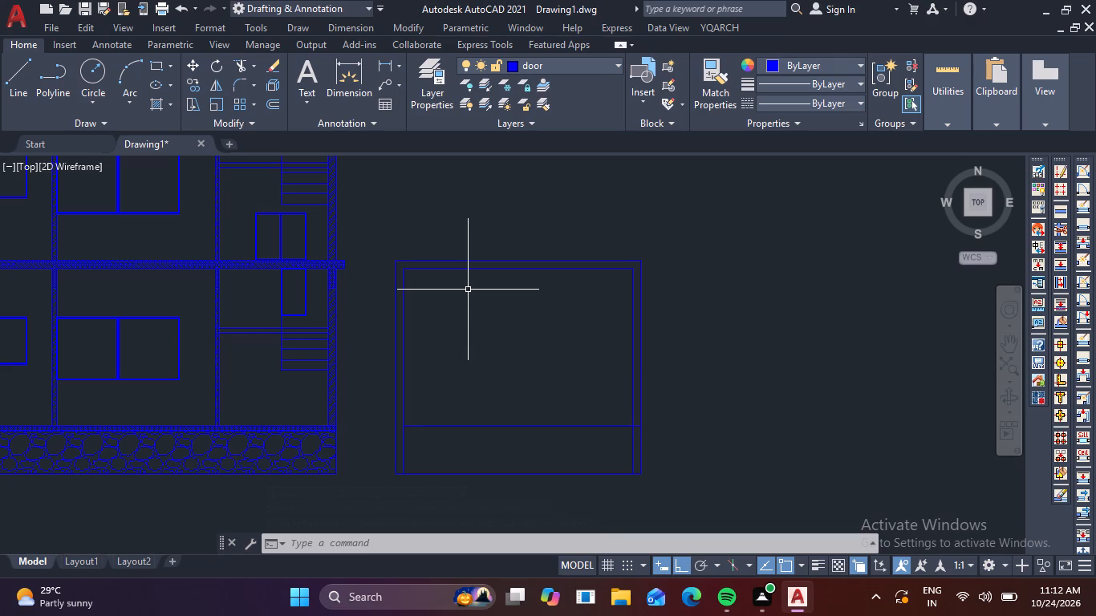
text(EX)
key(space)
scroll(408, 255, up, 3)
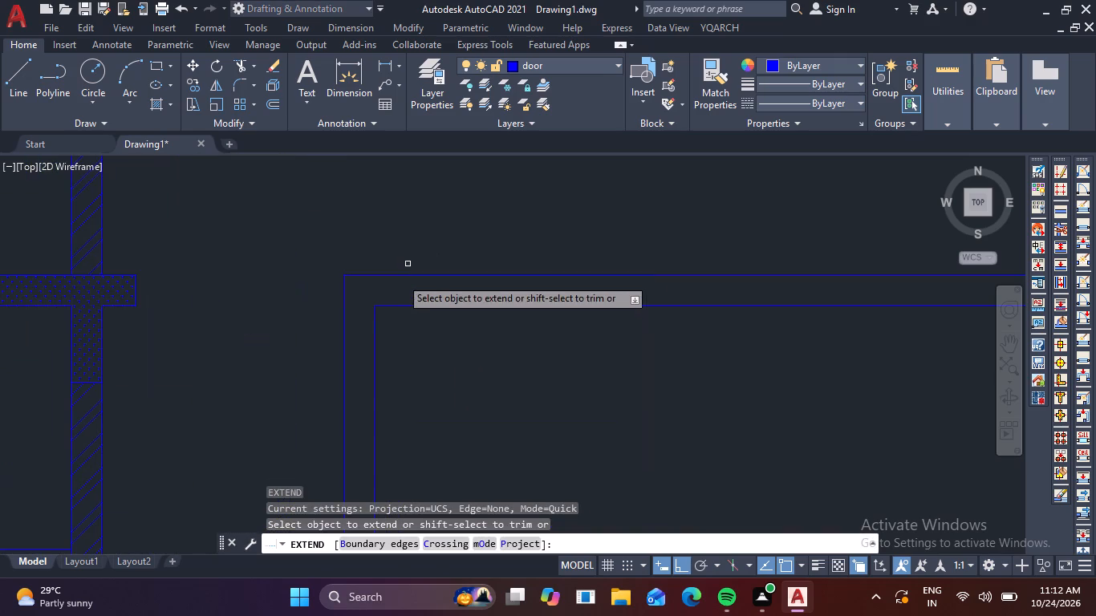
click(400, 305)
scroll(462, 353, down, 2)
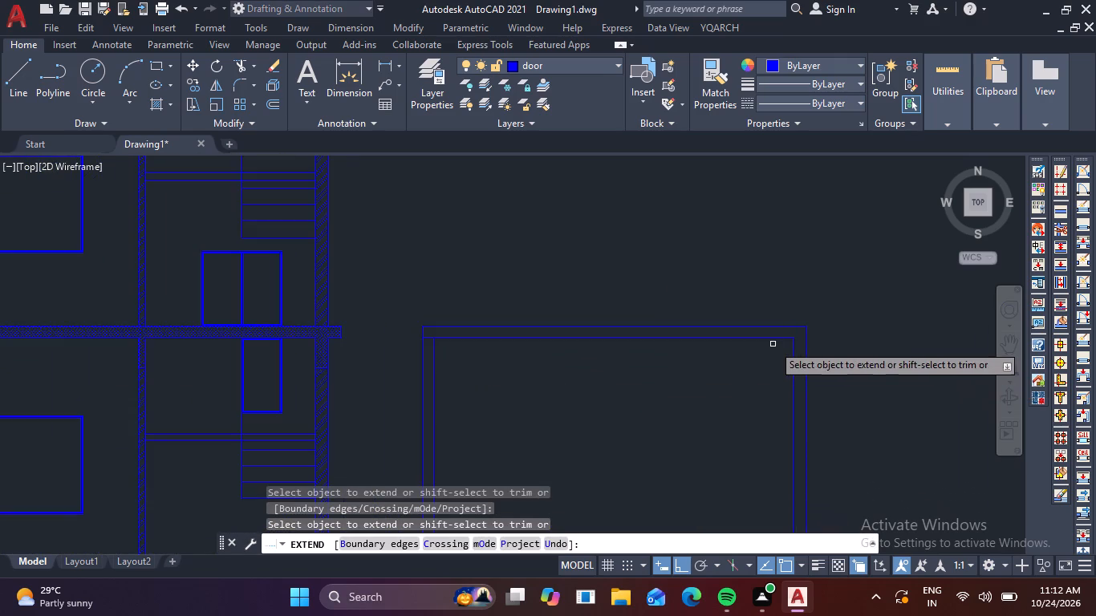
scroll(773, 342, up, 3)
click(826, 317)
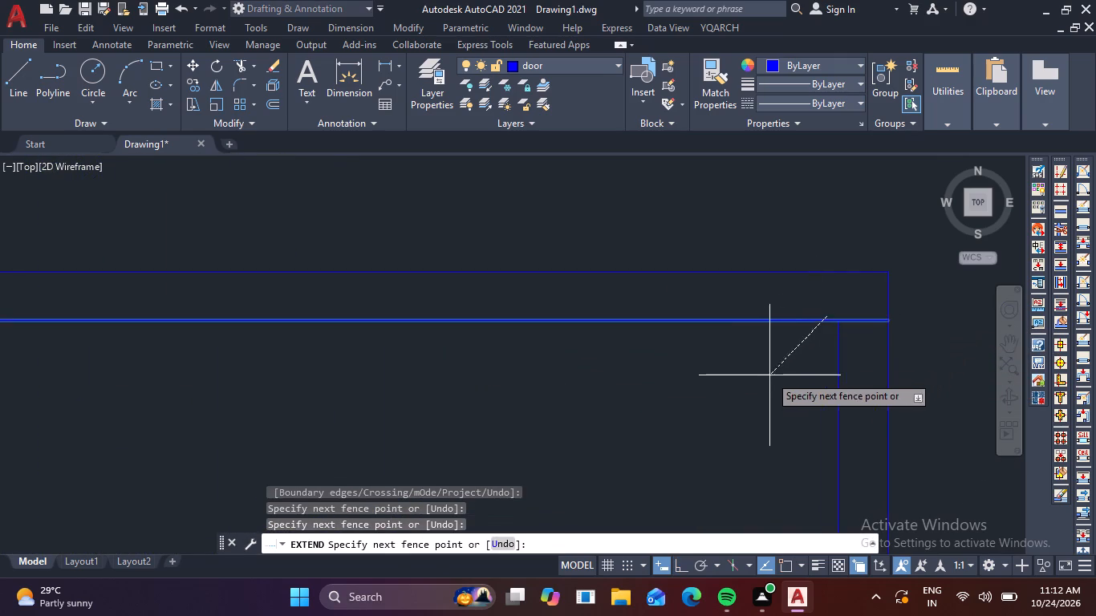
click(776, 365)
scroll(776, 365, down, 3)
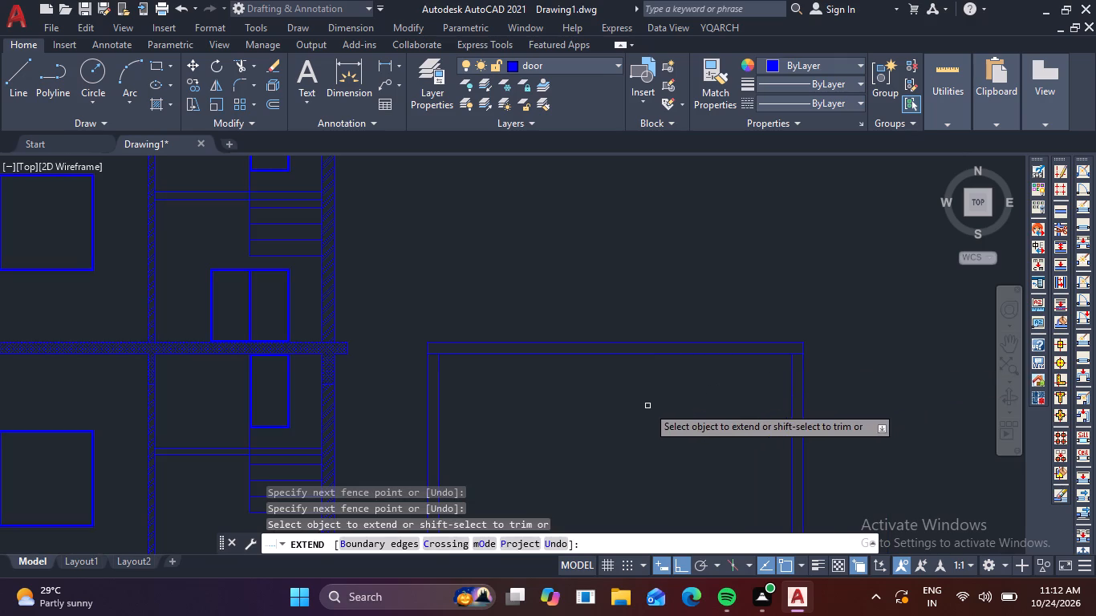
key(Escape)
key(Escape)
Copy the left slab overhang of the front elevation's first floor to the upper left corner of the new section's slab.
scroll(524, 378, down, 1)
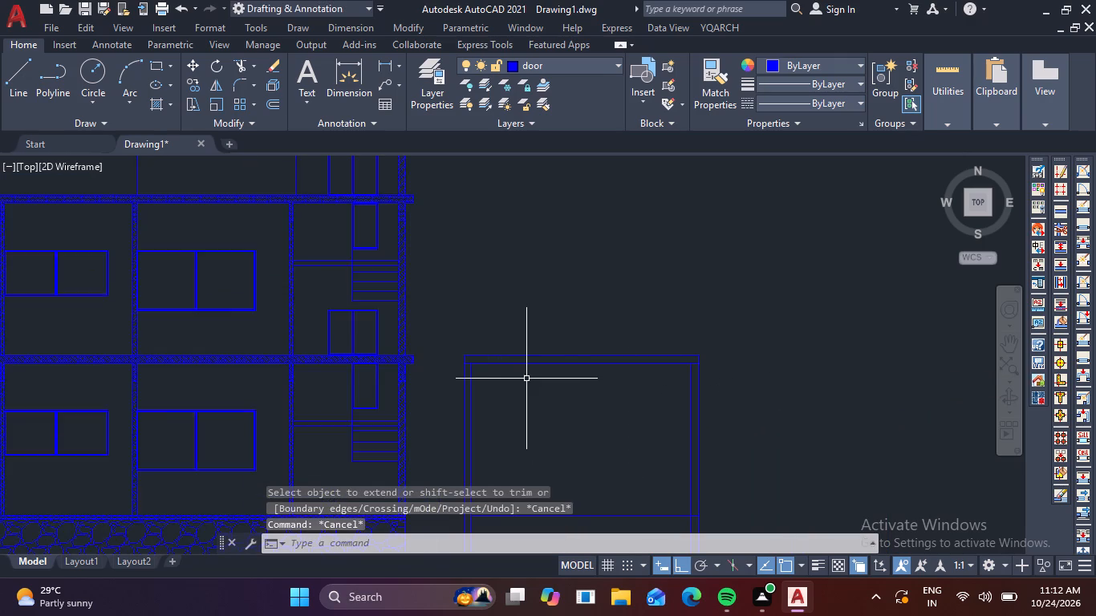
scroll(526, 379, down, 1)
middle_drag(173, 382, 511, 394)
scroll(173, 382, down, 1)
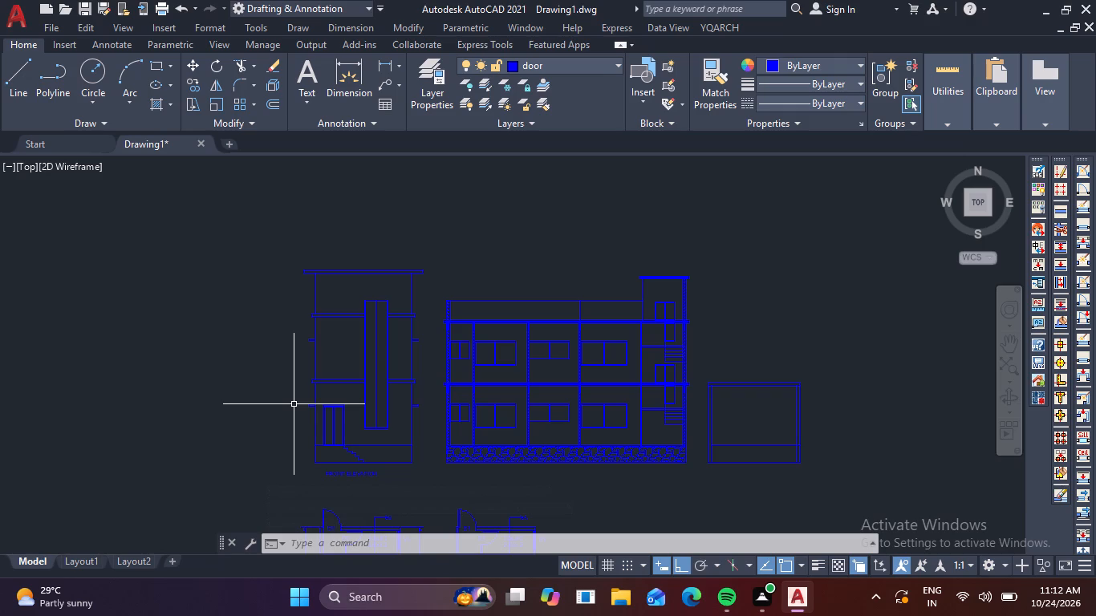
scroll(294, 404, up, 3)
scroll(358, 346, up, 3)
click(347, 296)
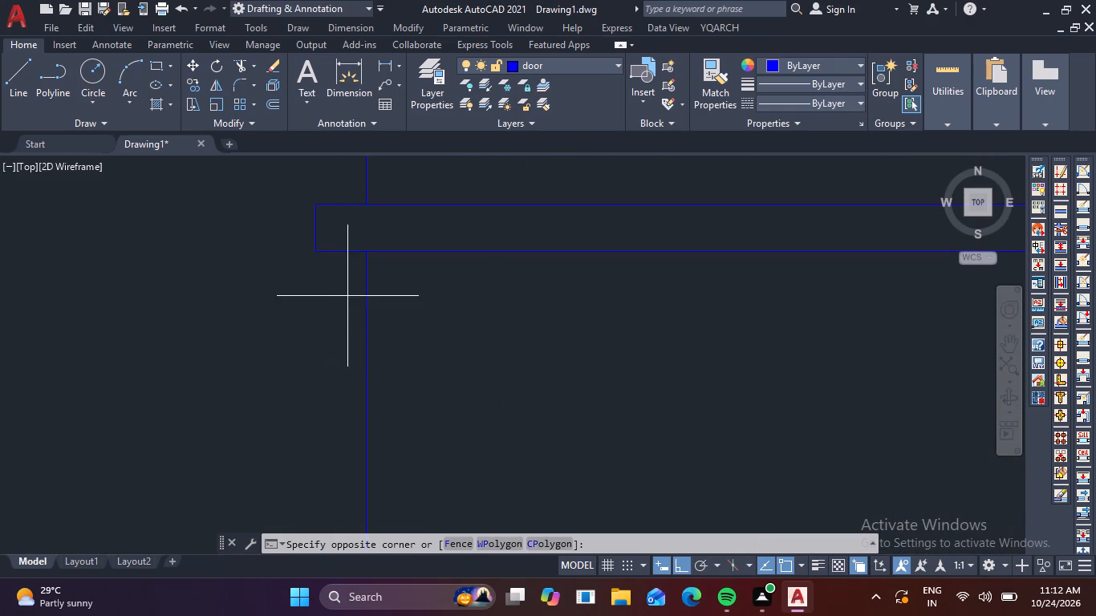
click(295, 197)
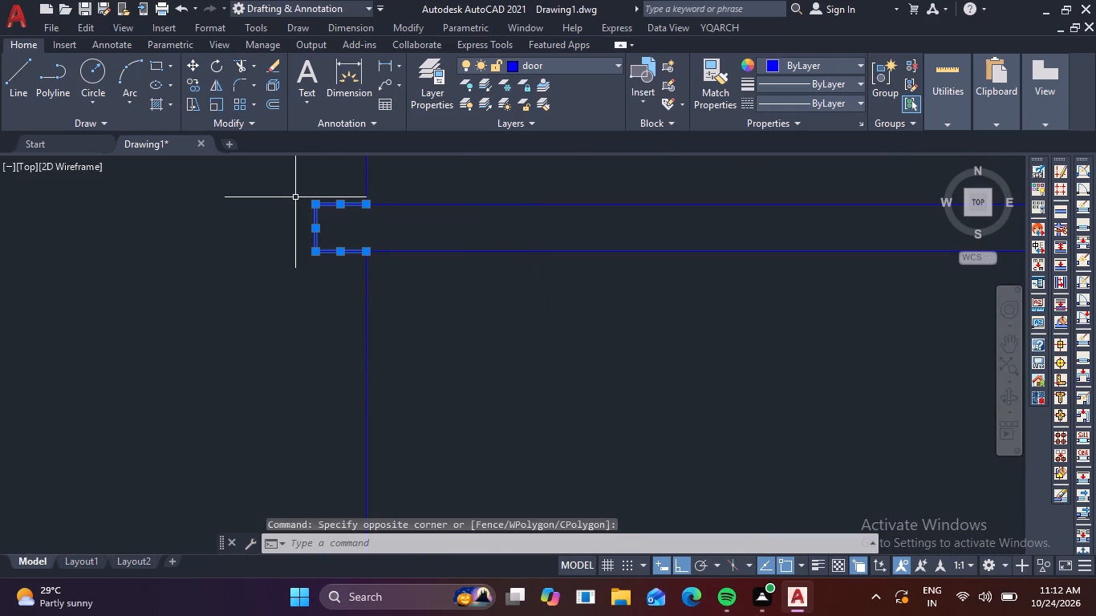
text(CO)
key(space)
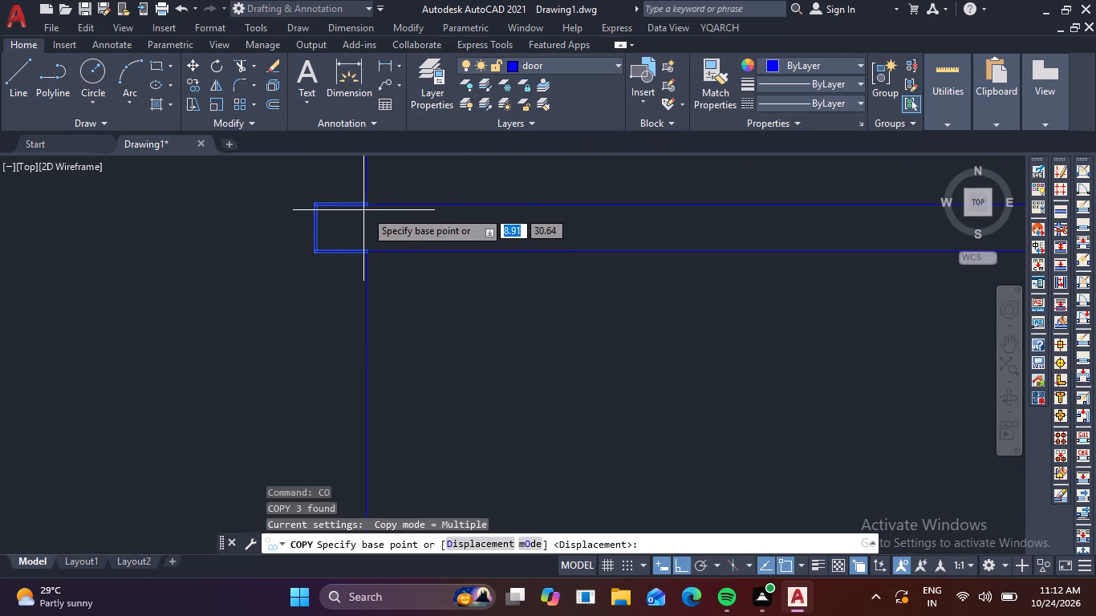
click(370, 205)
scroll(621, 317, down, 4)
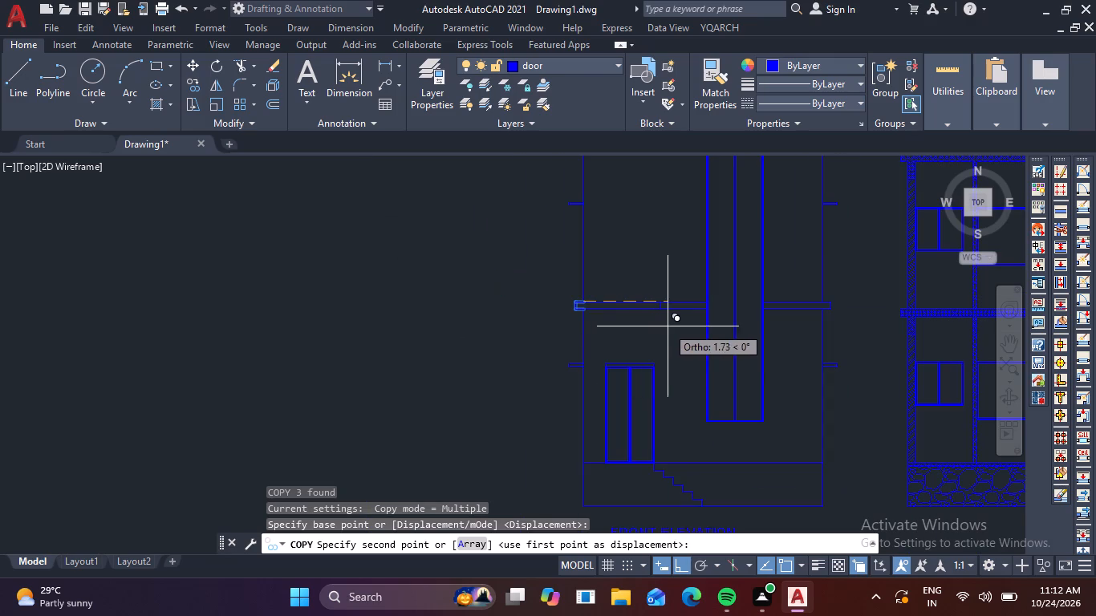
middle_drag(688, 322, 208, 327)
scroll(285, 309, down, 3)
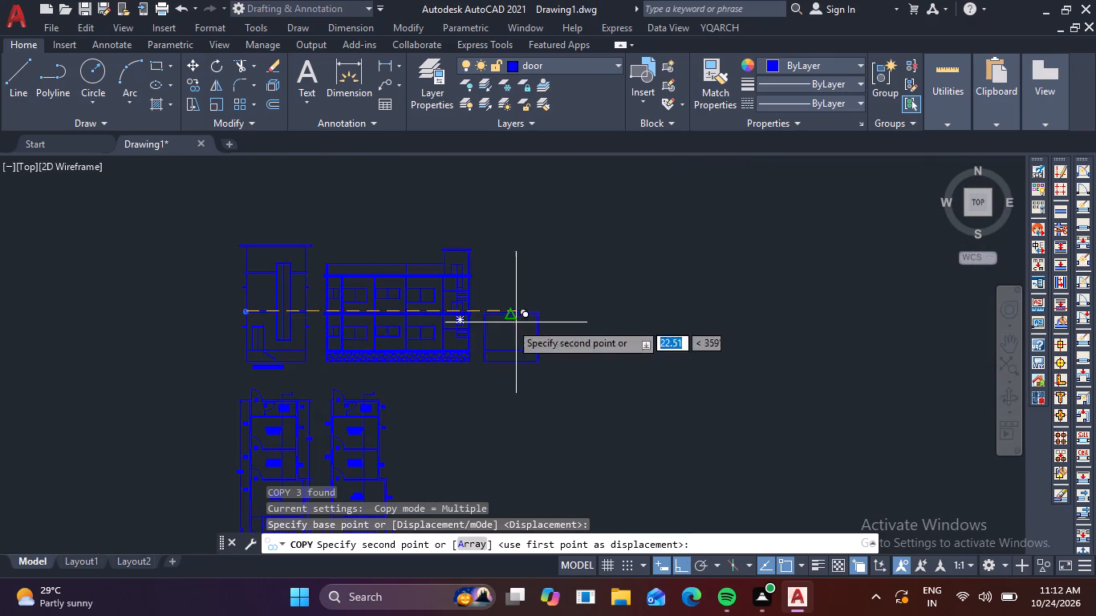
scroll(476, 319, up, 5)
key(F8)
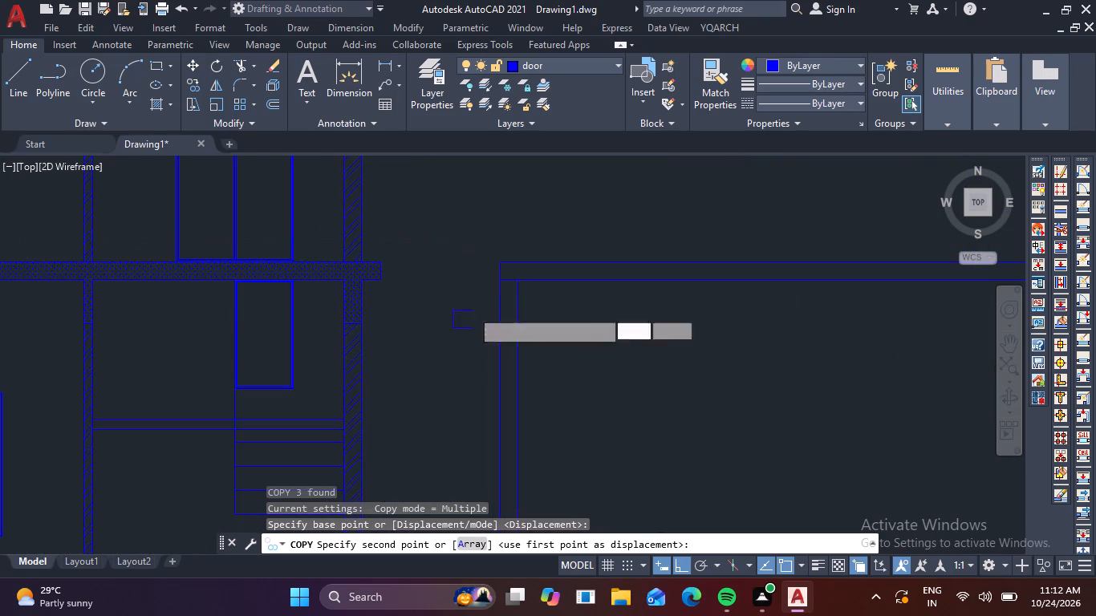
scroll(488, 279, up, 3)
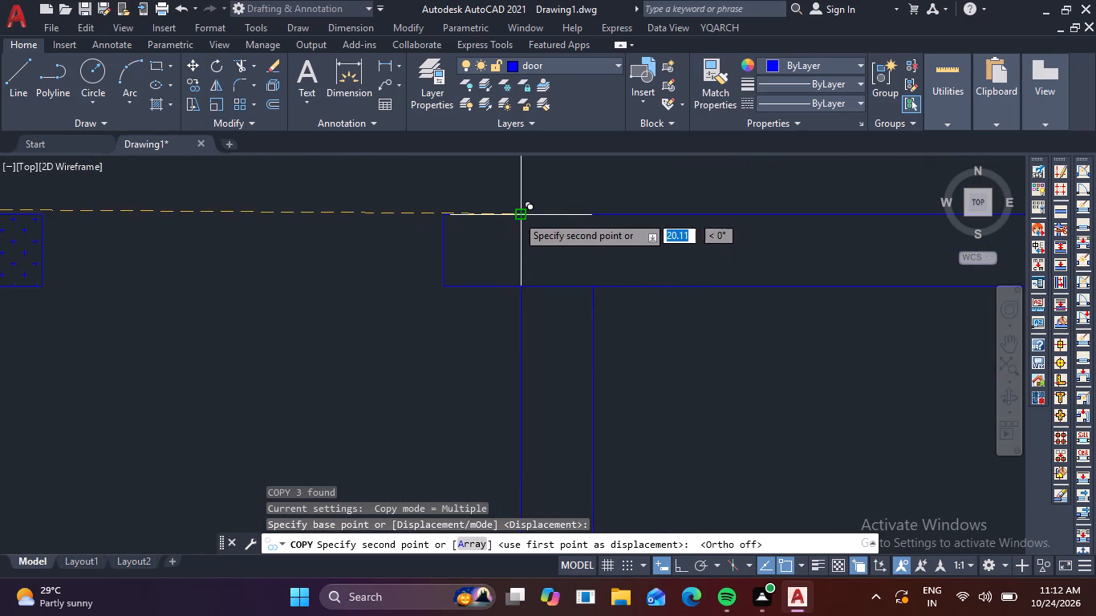
click(517, 215)
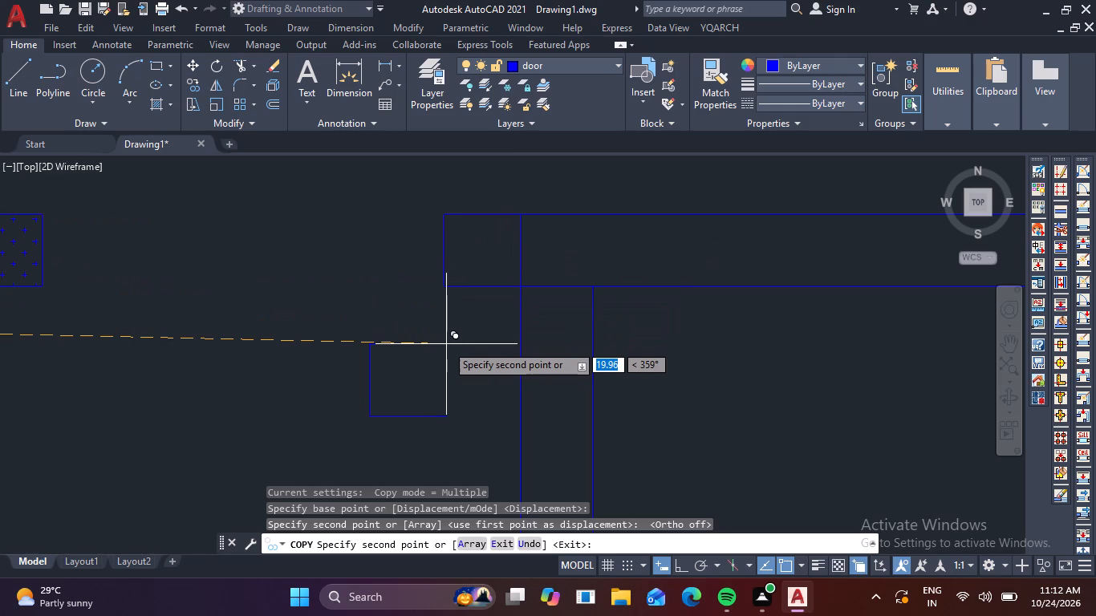
key(Escape)
Copy the front elevation's right slab overhang to the upper right corner of the new section's slab.
scroll(437, 349, down, 6)
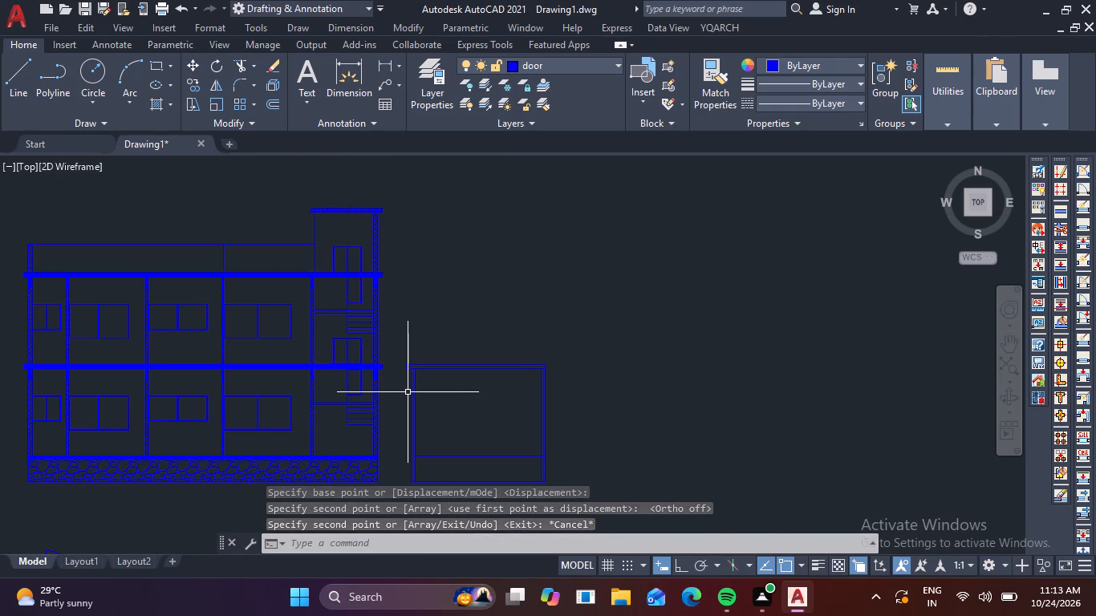
middle_drag(217, 359, 485, 340)
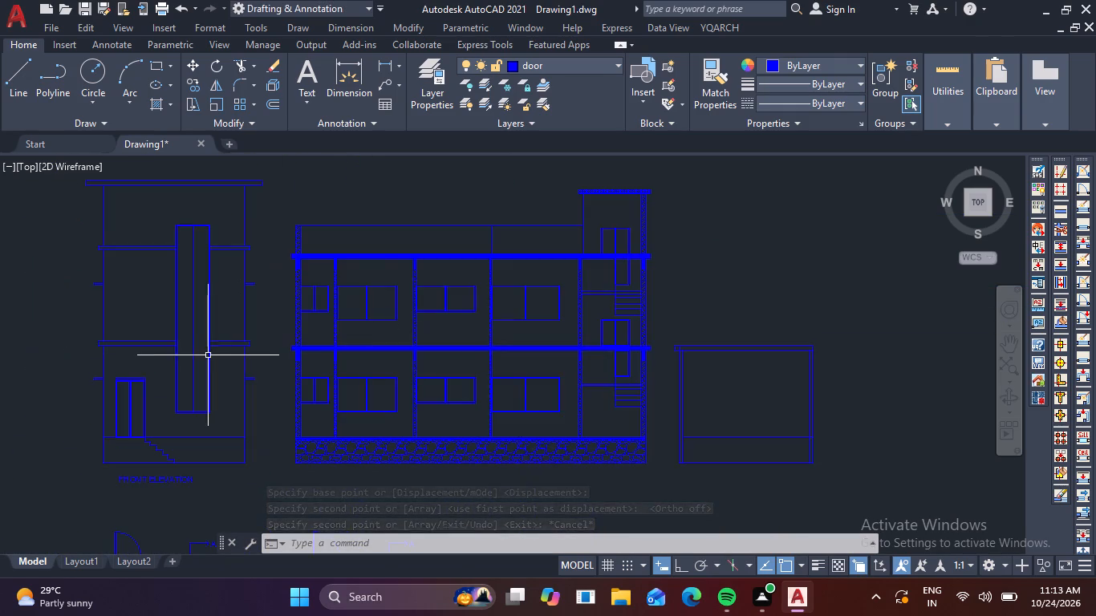
scroll(233, 342, up, 4)
drag(294, 388, 285, 382)
click(275, 332)
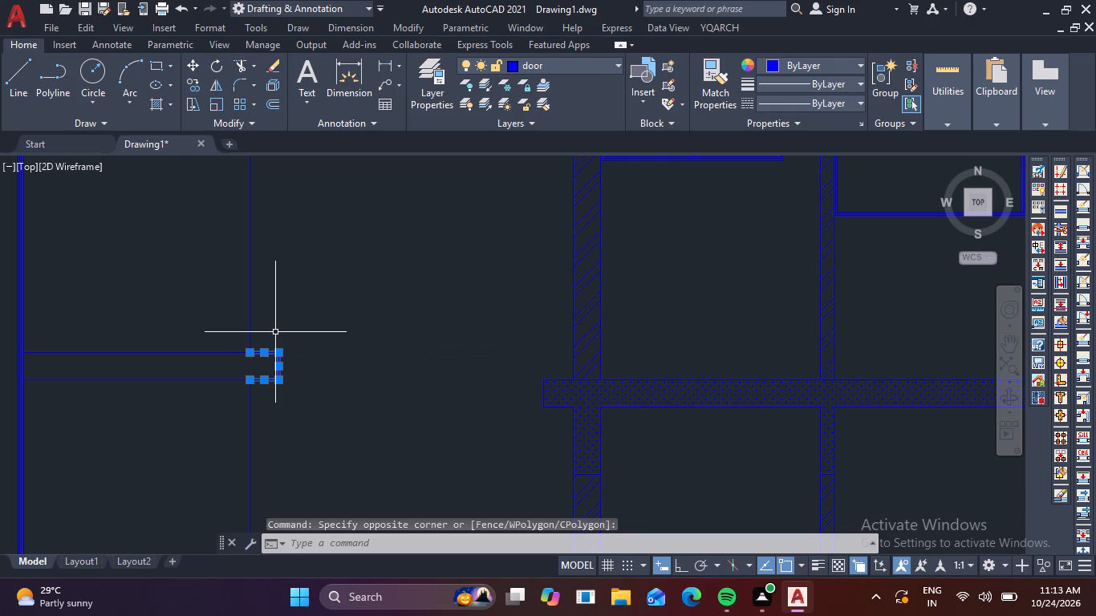
text(CO)
key(space)
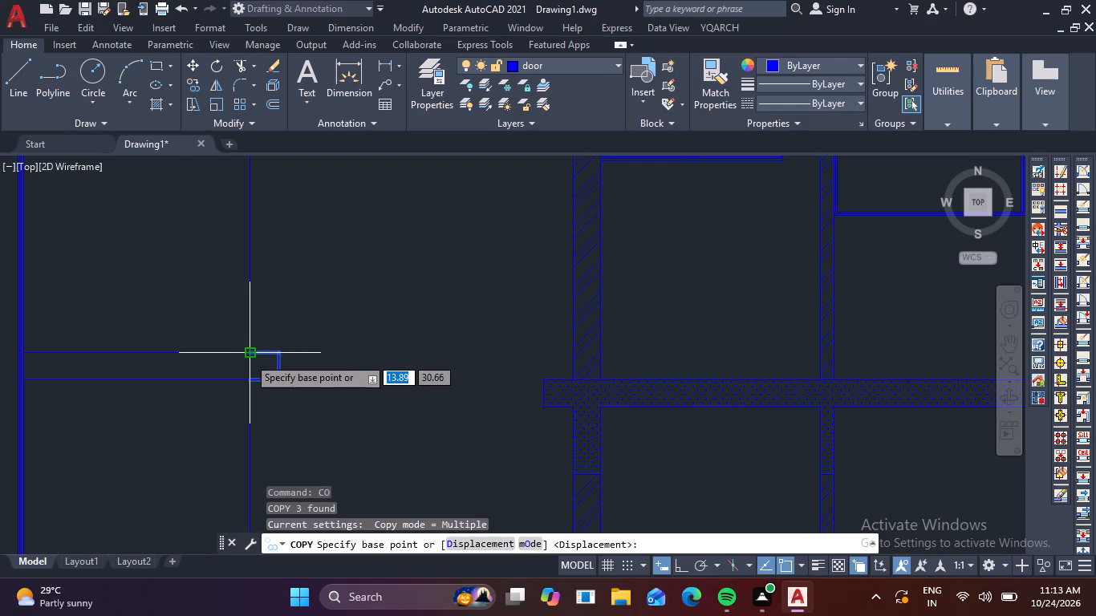
click(249, 357)
scroll(447, 363, down, 4)
middle_drag(793, 394, 332, 402)
scroll(523, 409, up, 3)
scroll(505, 311, up, 3)
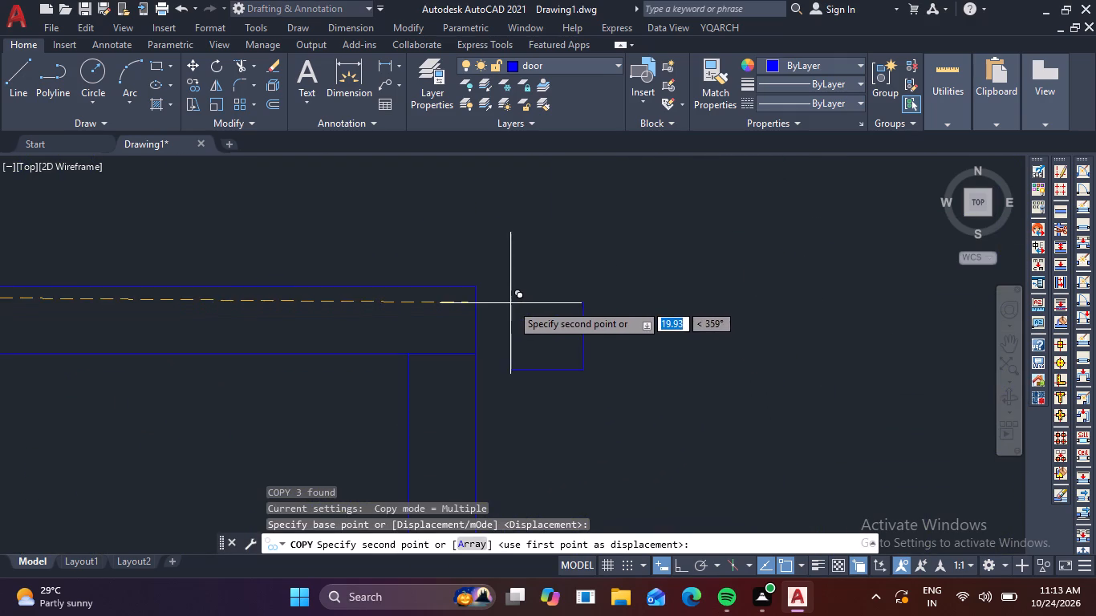
click(476, 285)
key(Escape)
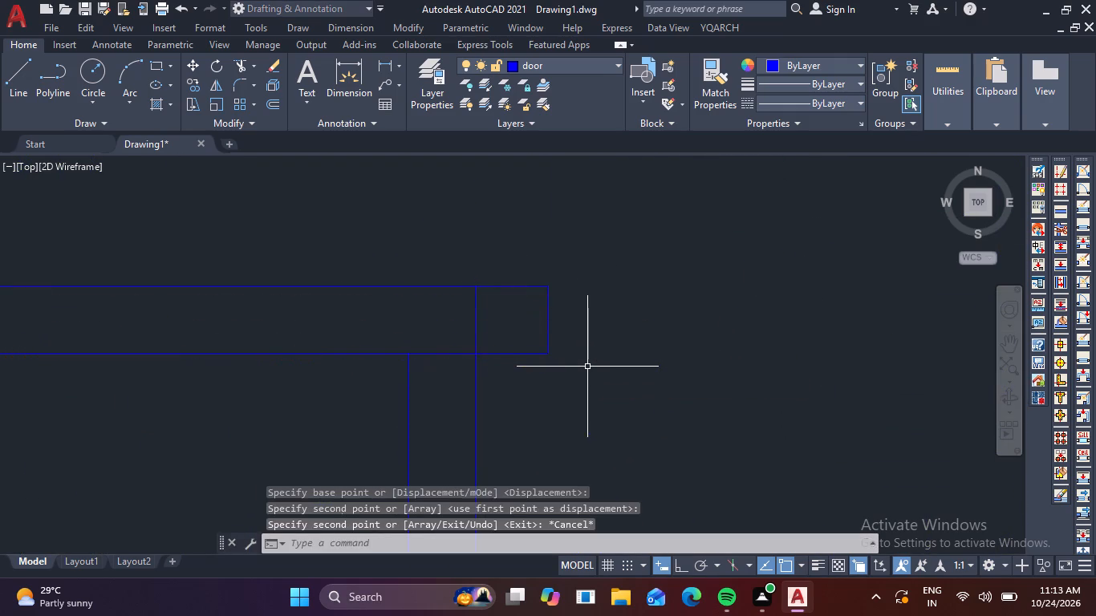
Trim the outer wall lines inside the slab and the slab's lower line across the wall thickness at both corners.
text(TR)
key(space)
click(501, 315)
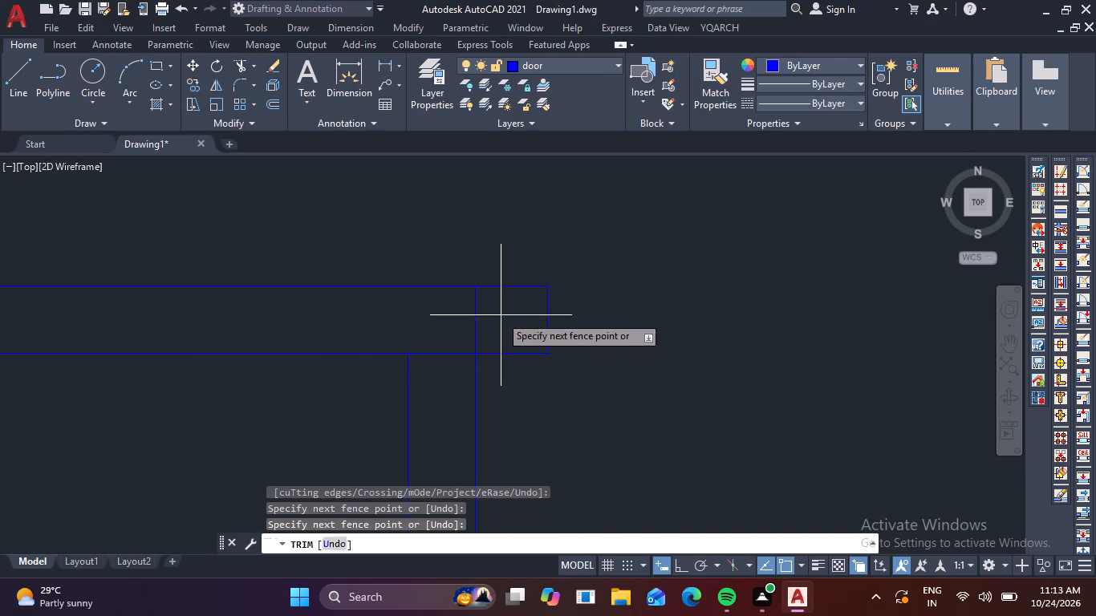
click(436, 363)
scroll(436, 363, down, 5)
middle_drag(384, 395, 555, 395)
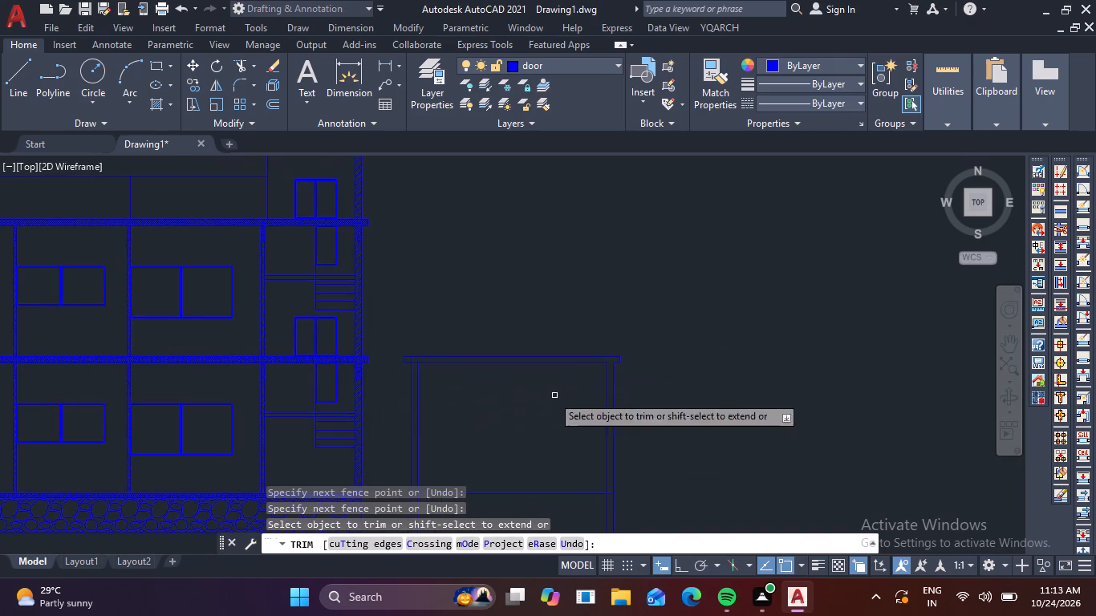
scroll(400, 374, up, 4)
click(430, 309)
click(460, 334)
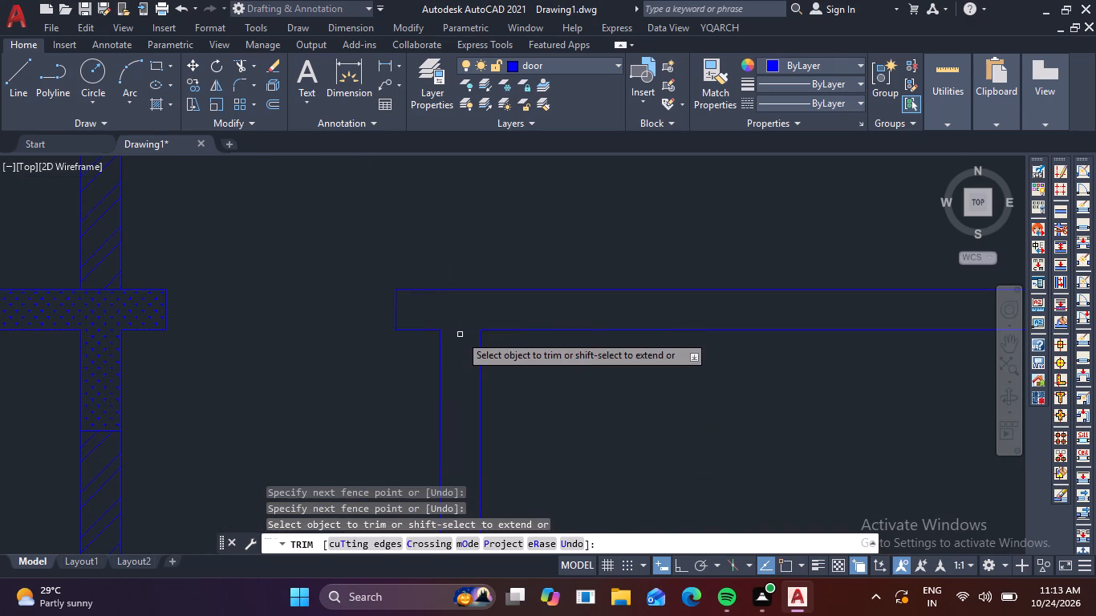
scroll(462, 338, down, 4)
middle_drag(599, 403, 503, 268)
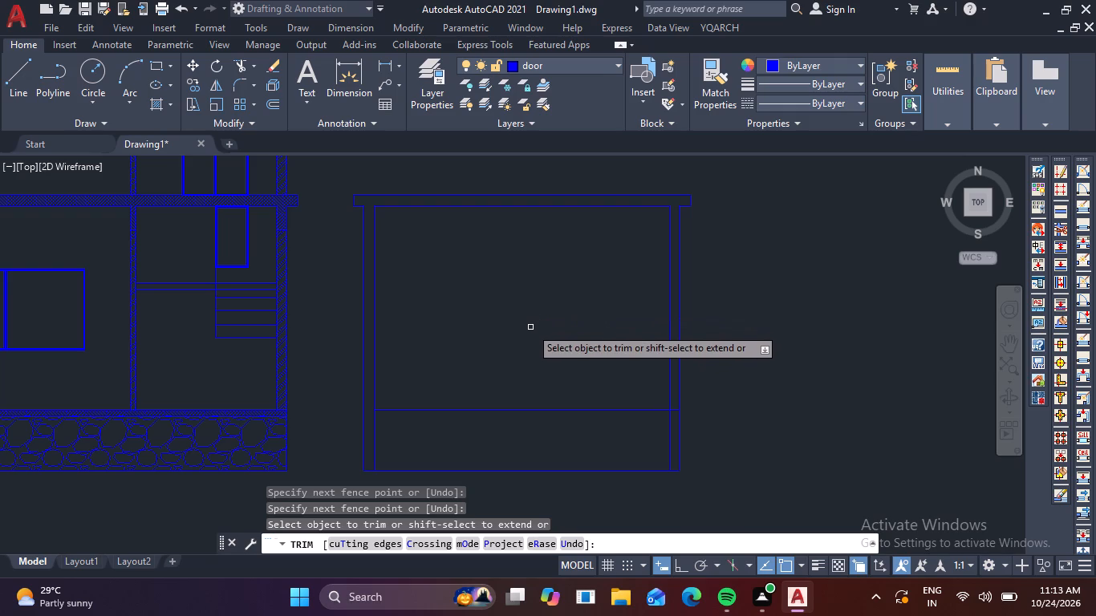
key(Escape)
key(Escape)
key(Escape)
Draw a 0.15-long horizontal line across each wall below the slab, level with the line in the neighbouring section's right wall.
text(L)
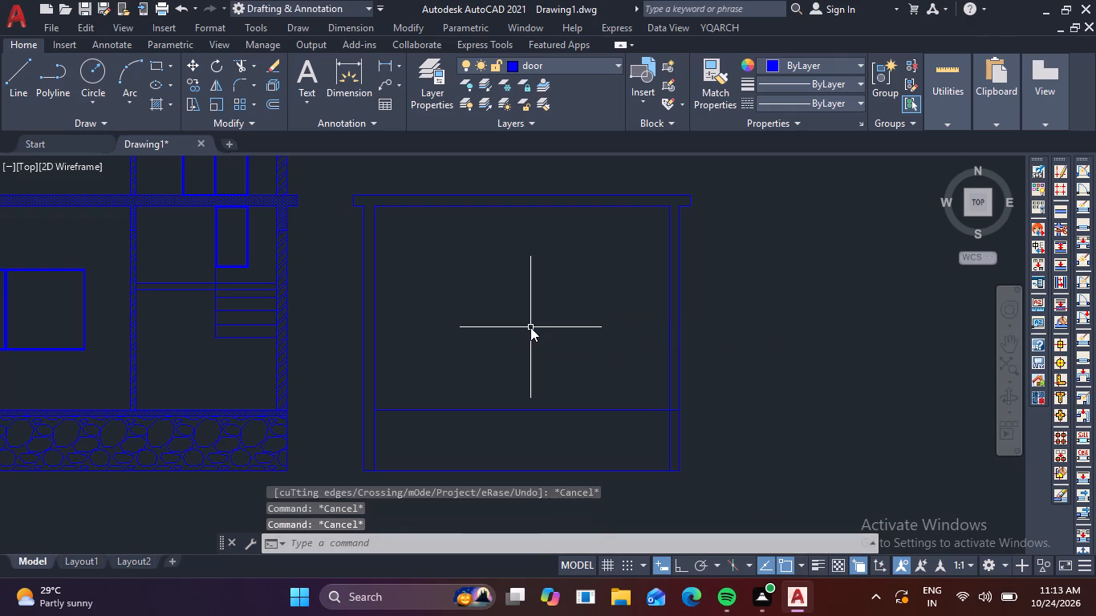
key(space)
scroll(396, 273, up, 3)
middle_drag(405, 272, 459, 484)
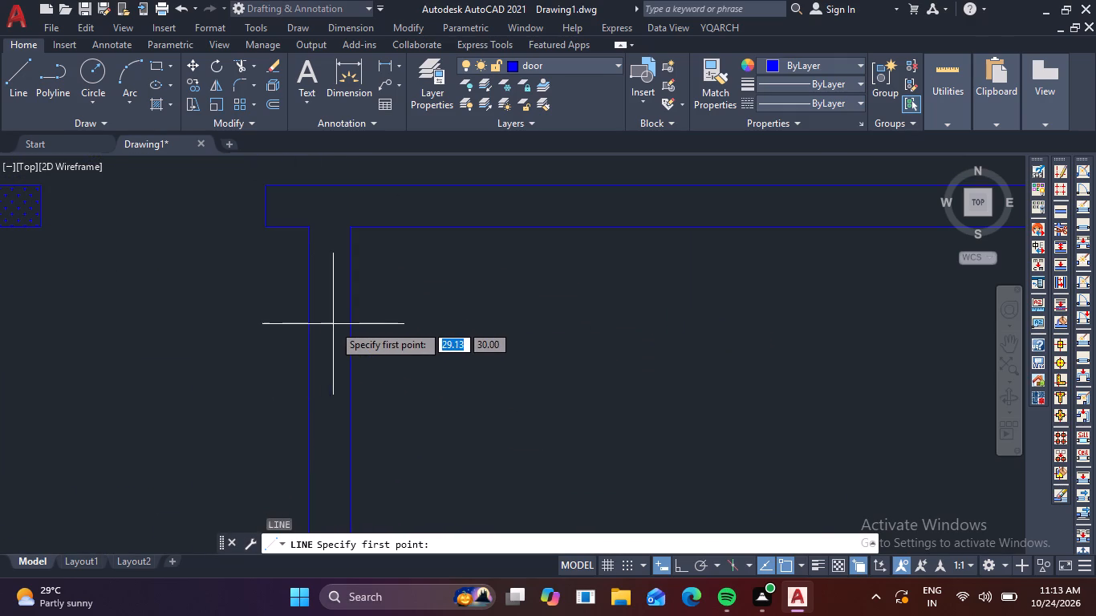
scroll(333, 324, down, 2)
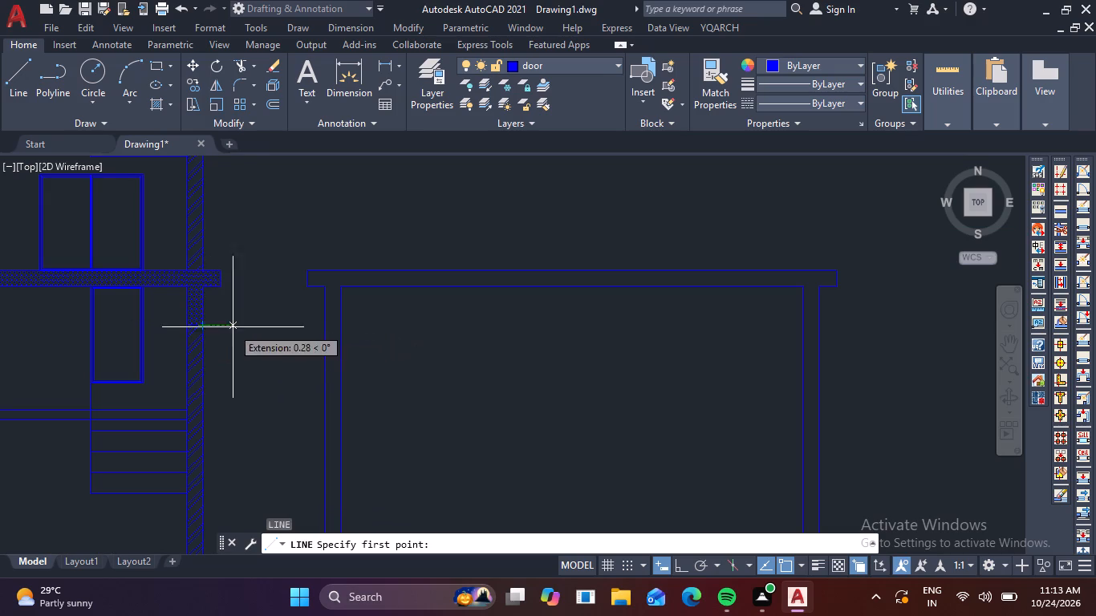
click(325, 325)
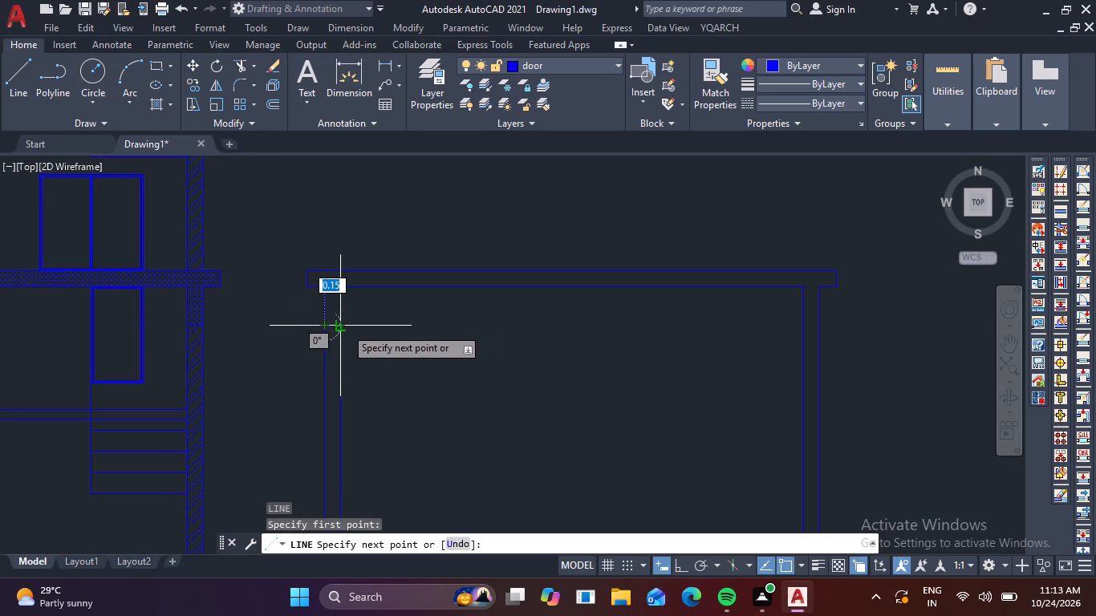
click(345, 327)
key(space)
key(space)
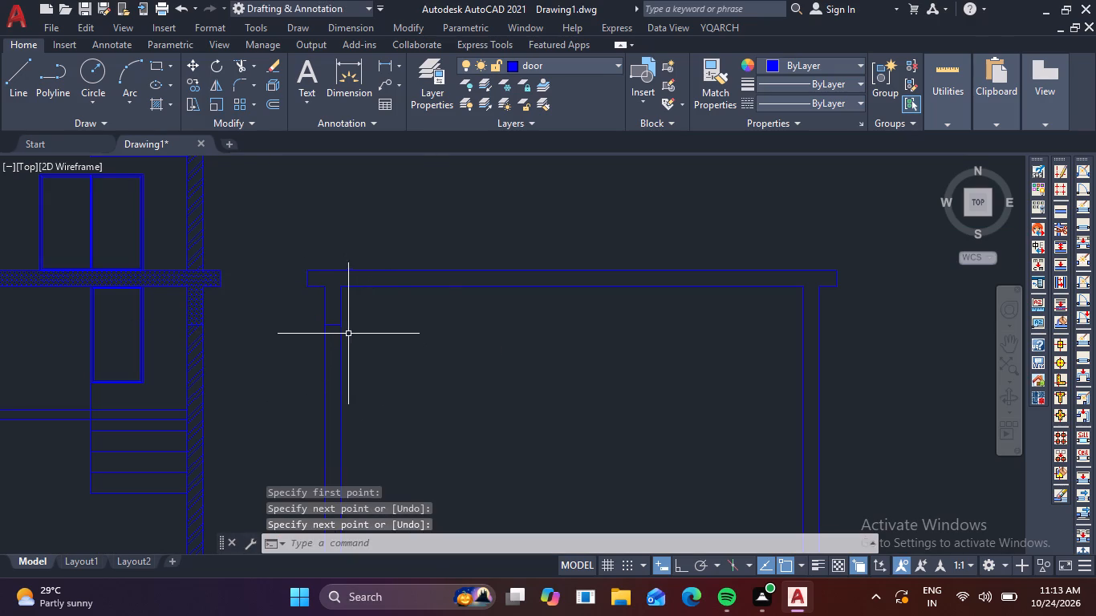
click(804, 326)
click(821, 324)
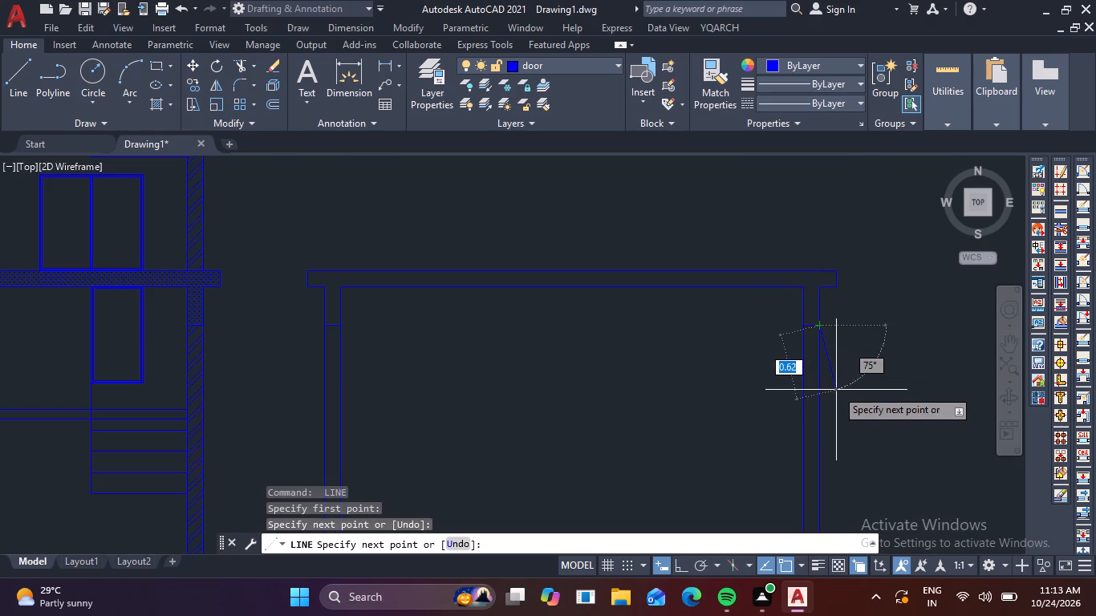
key(Escape)
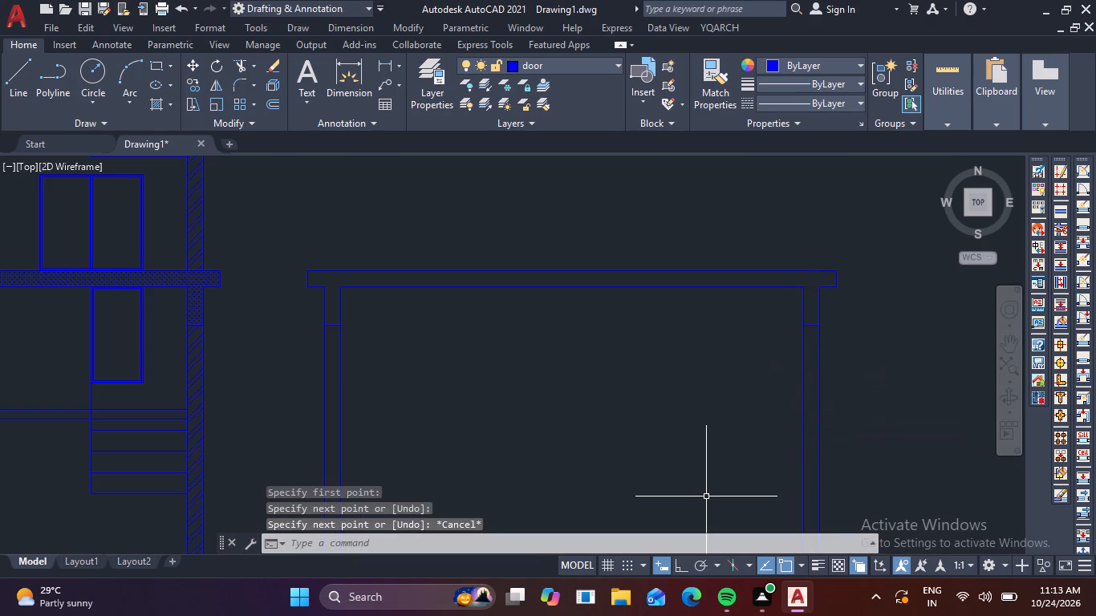
Copy the five lines of the front elevation's lowest entrance steps into the empty space beyond the new section.
scroll(699, 453, down, 1)
middle_drag(698, 455, 682, 227)
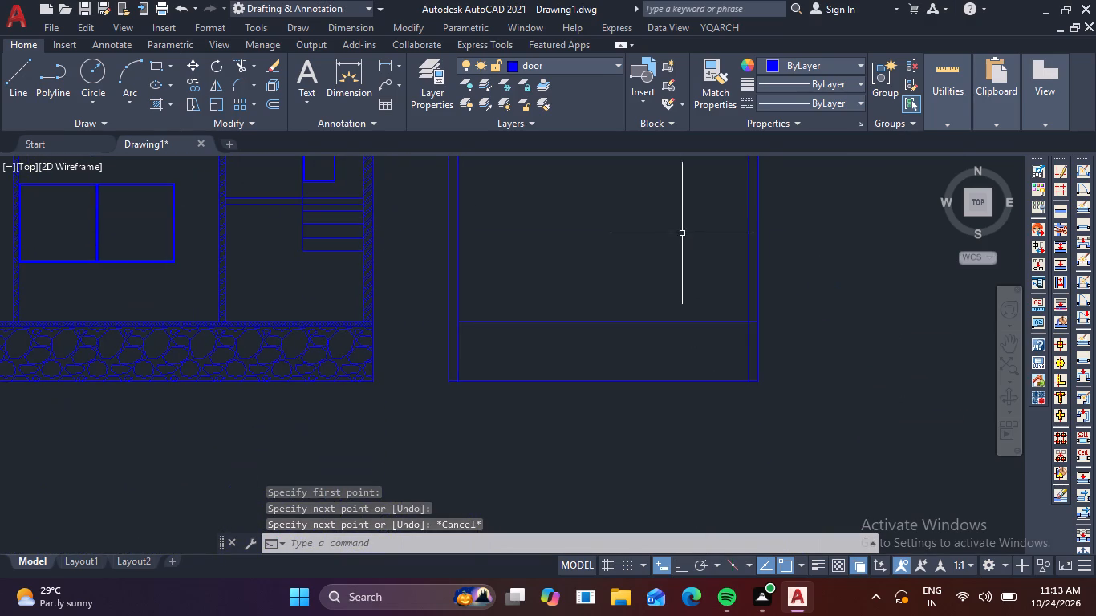
middle_drag(671, 247, 668, 363)
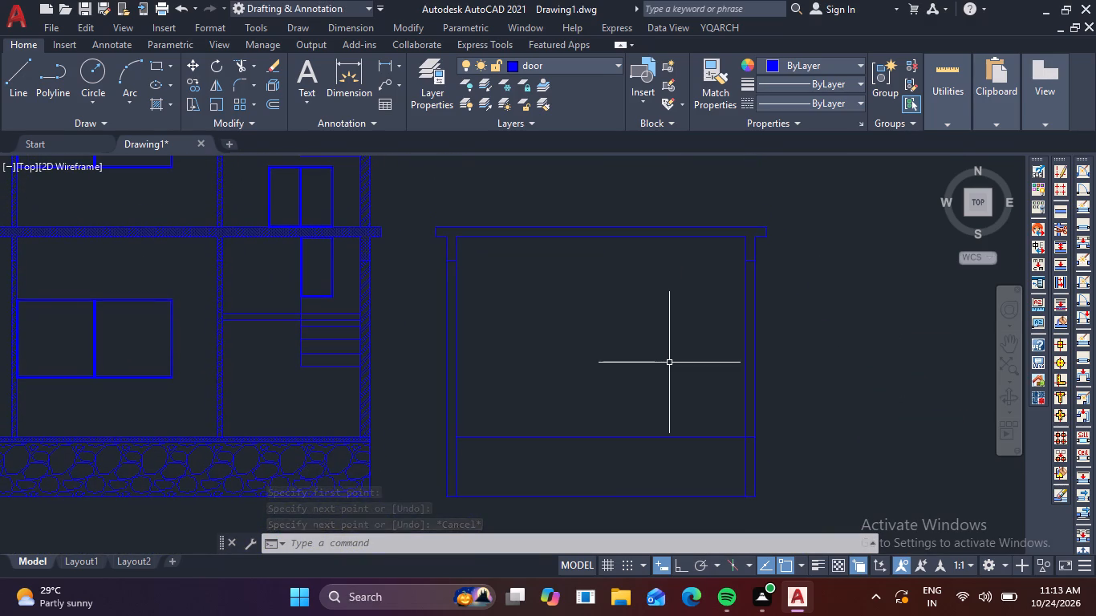
scroll(669, 363, down, 2)
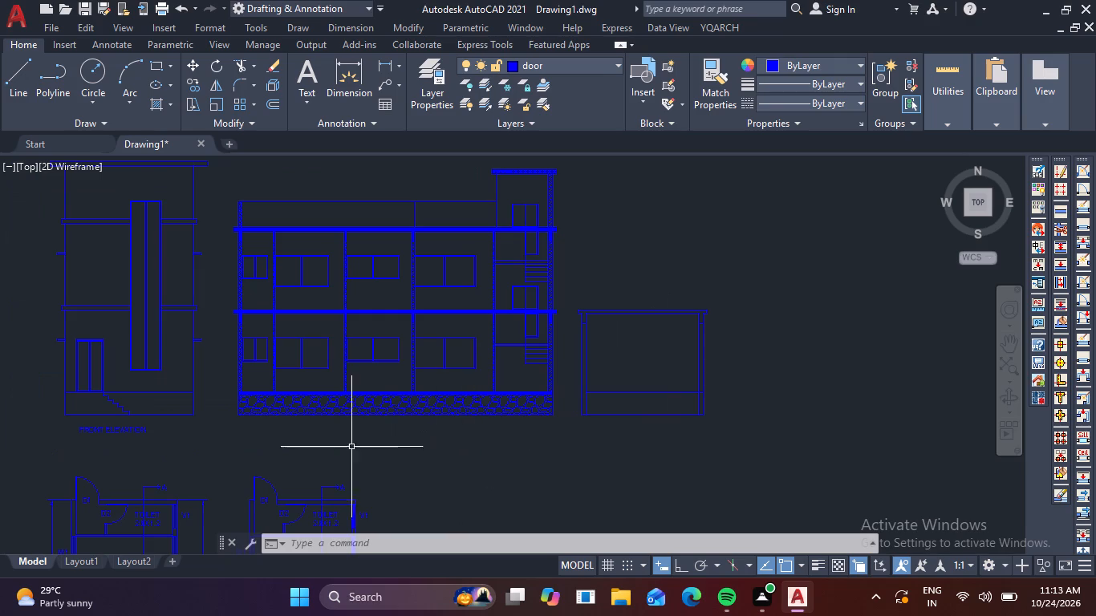
scroll(144, 421, up, 1)
middle_drag(146, 422, 315, 462)
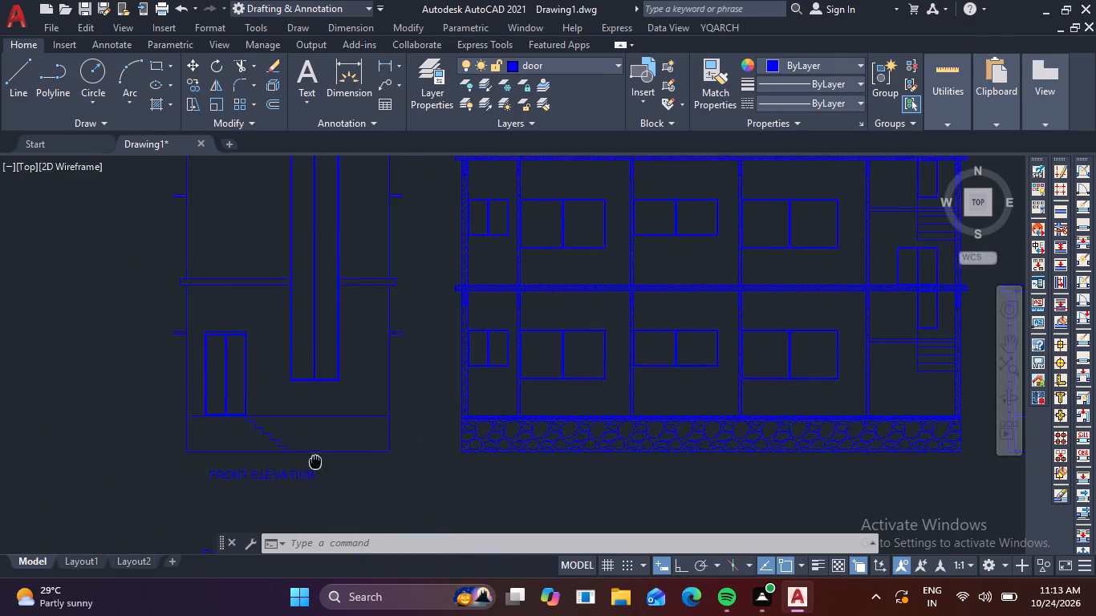
middle_drag(315, 462, 335, 468)
scroll(348, 476, down, 1)
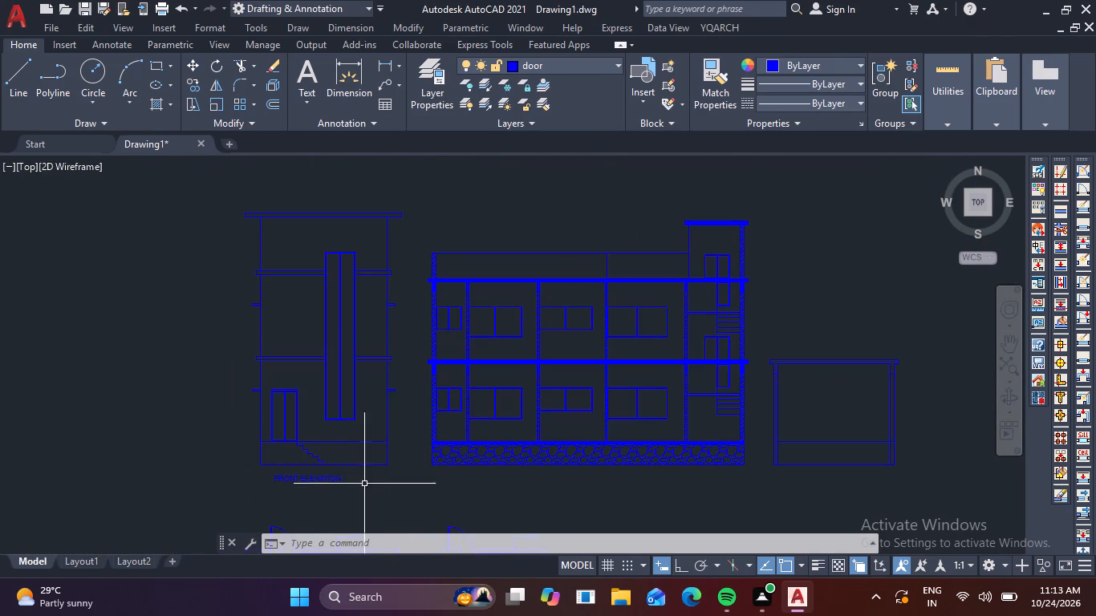
middle_drag(339, 445, 158, 403)
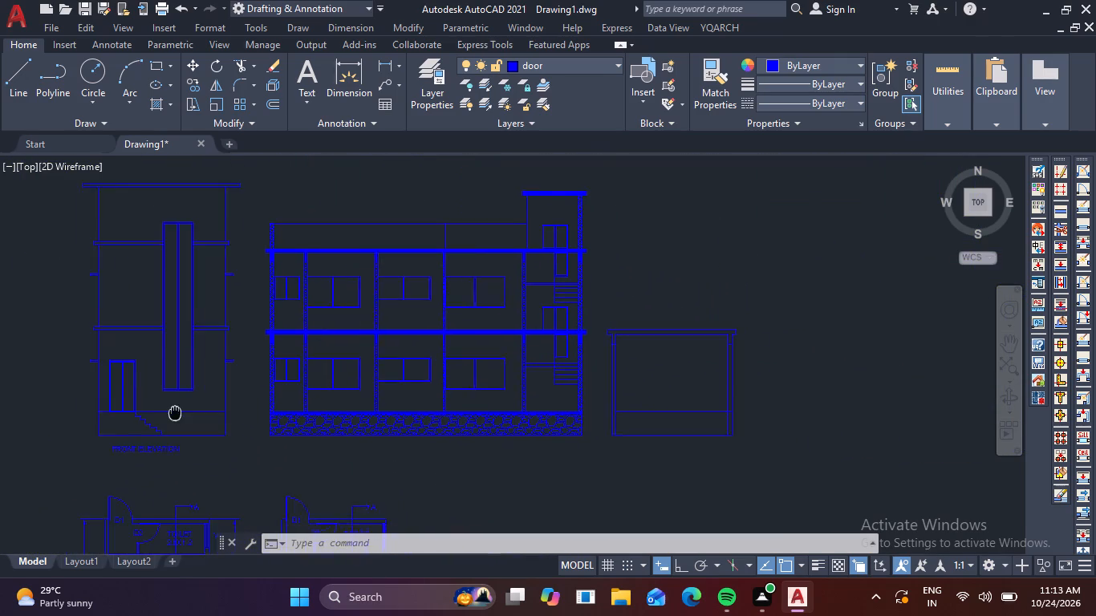
middle_drag(158, 403, 150, 399)
scroll(128, 416, up, 4)
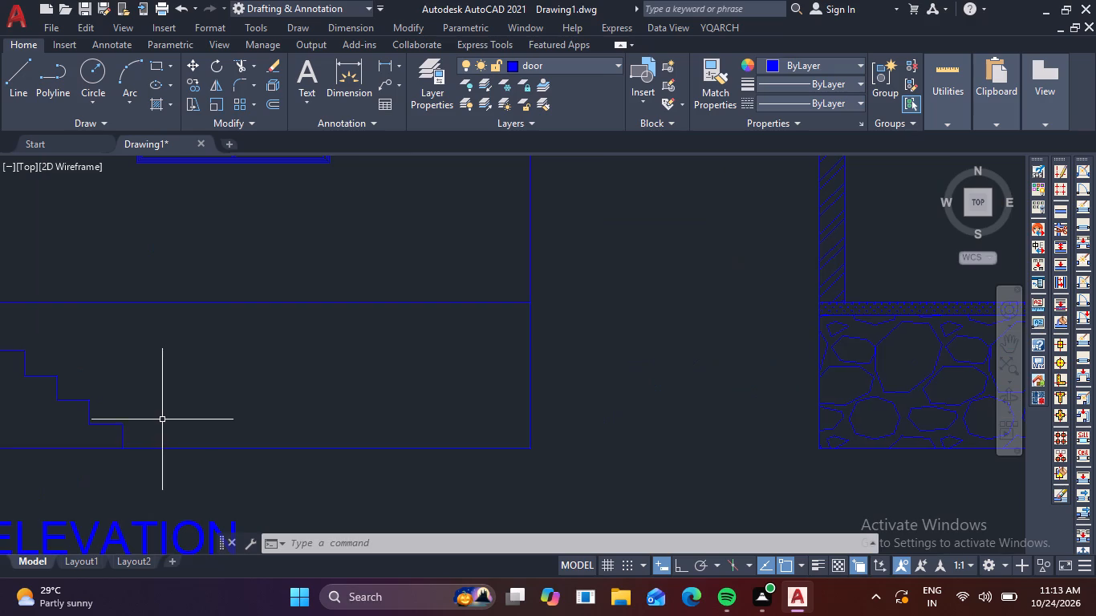
middle_drag(166, 419, 468, 435)
drag(460, 449, 437, 446)
click(324, 408)
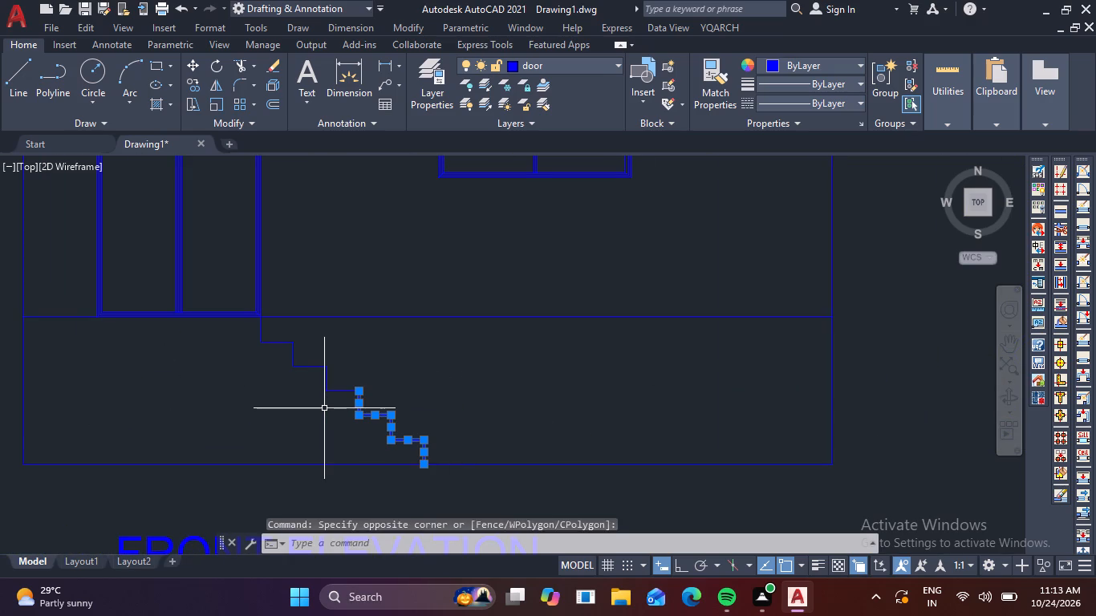
text(CO)
key(space)
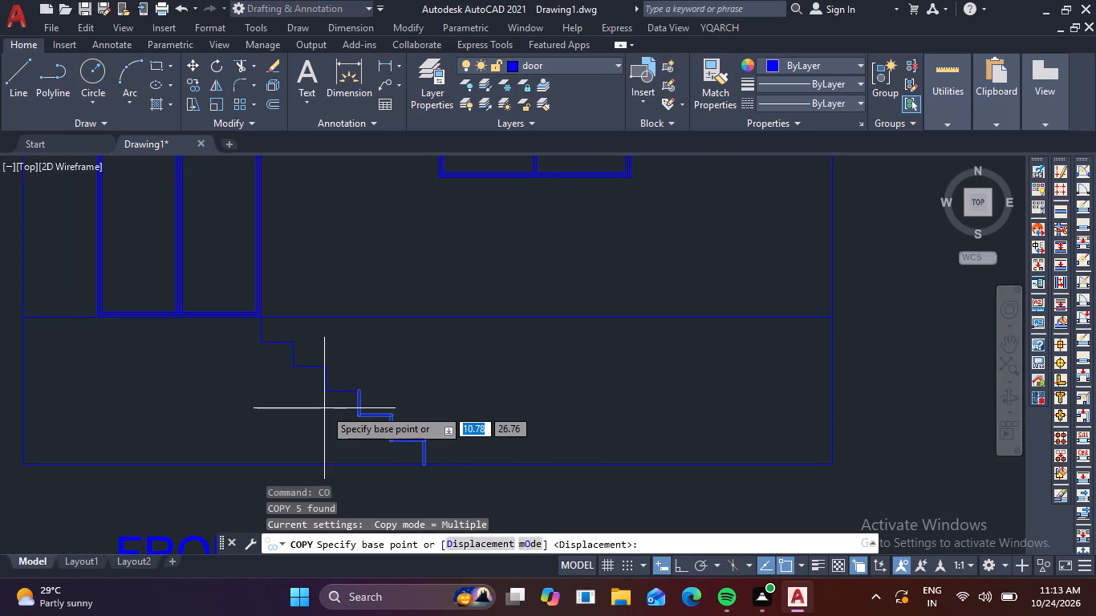
click(324, 408)
scroll(651, 398, down, 3)
middle_drag(587, 427, 0, 303)
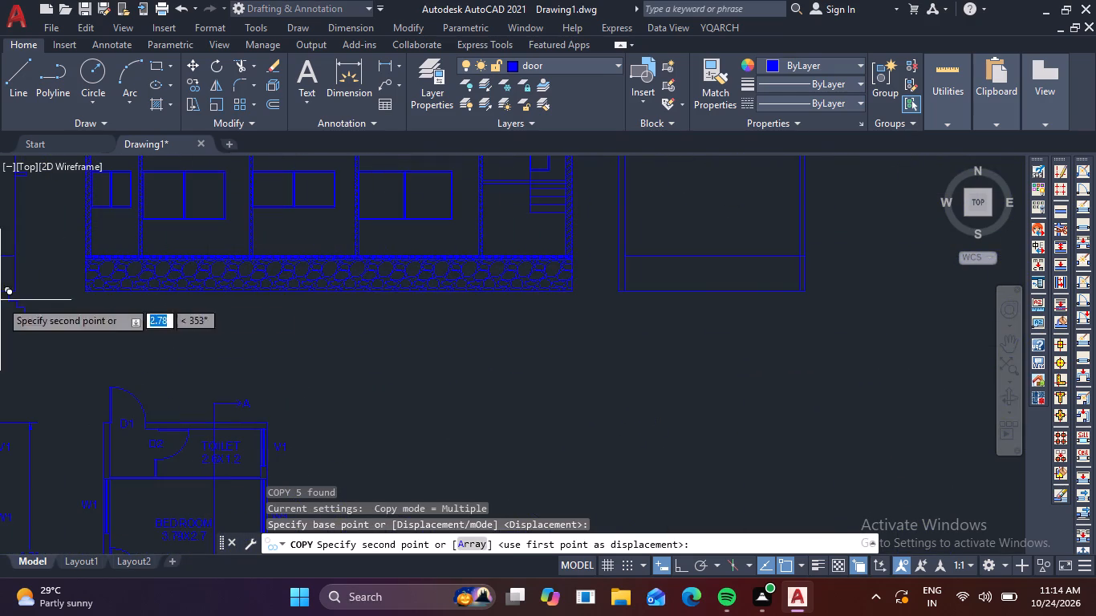
middle_drag(1026, 310, 281, 397)
middle_drag(789, 319, 26, 407)
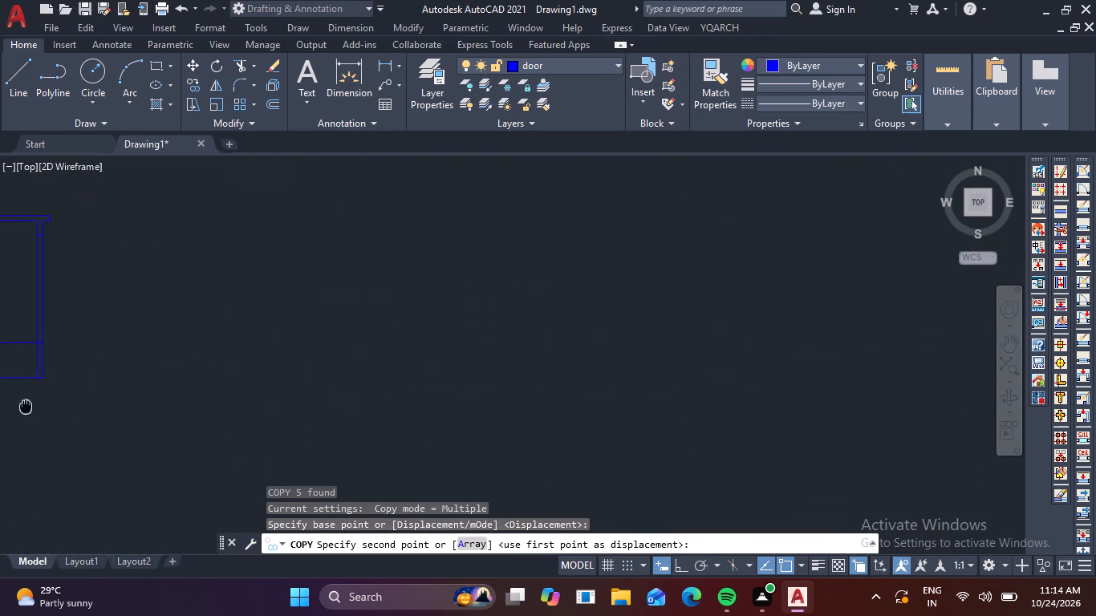
middle_drag(26, 407, 26, 407)
click(363, 368)
key(Escape)
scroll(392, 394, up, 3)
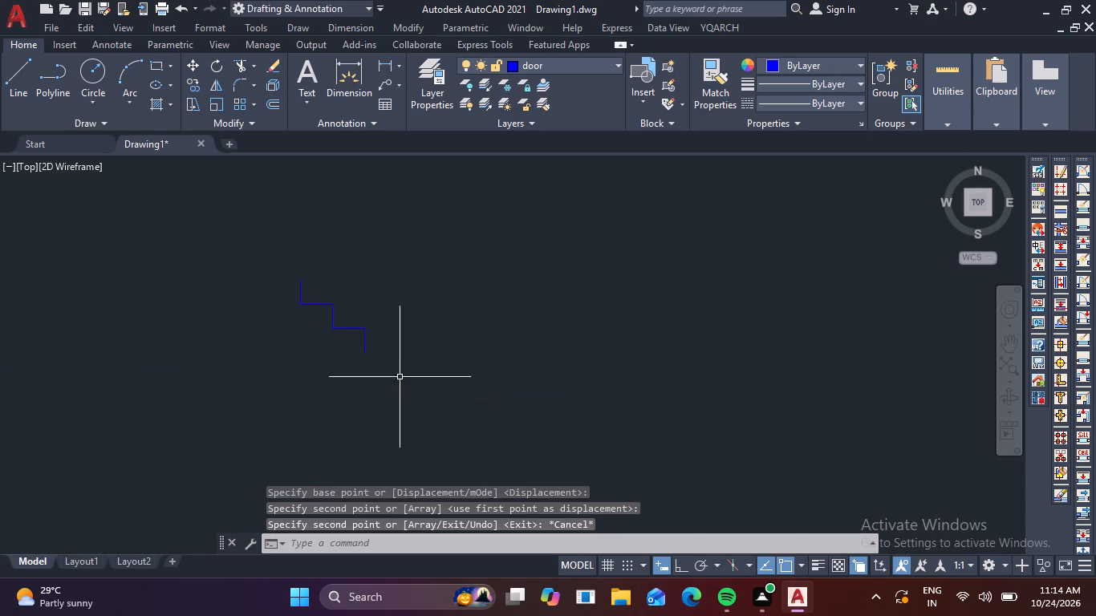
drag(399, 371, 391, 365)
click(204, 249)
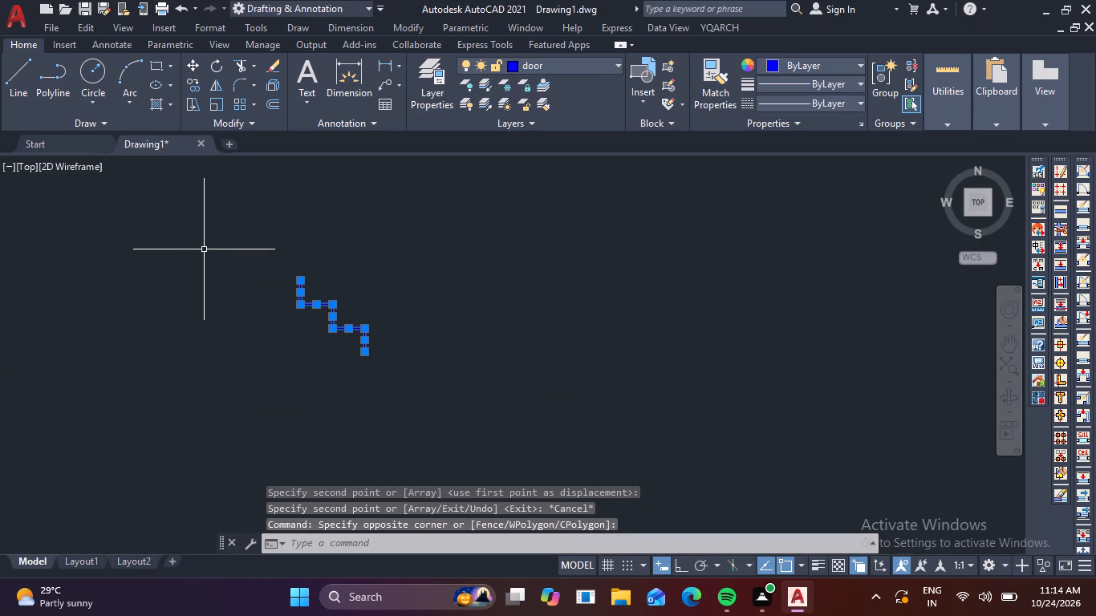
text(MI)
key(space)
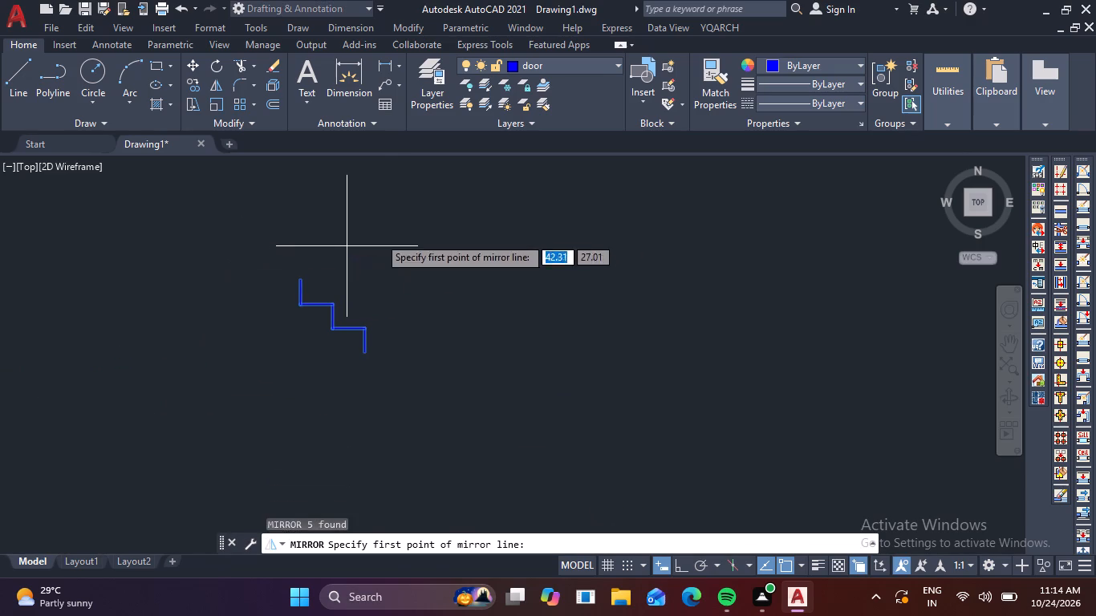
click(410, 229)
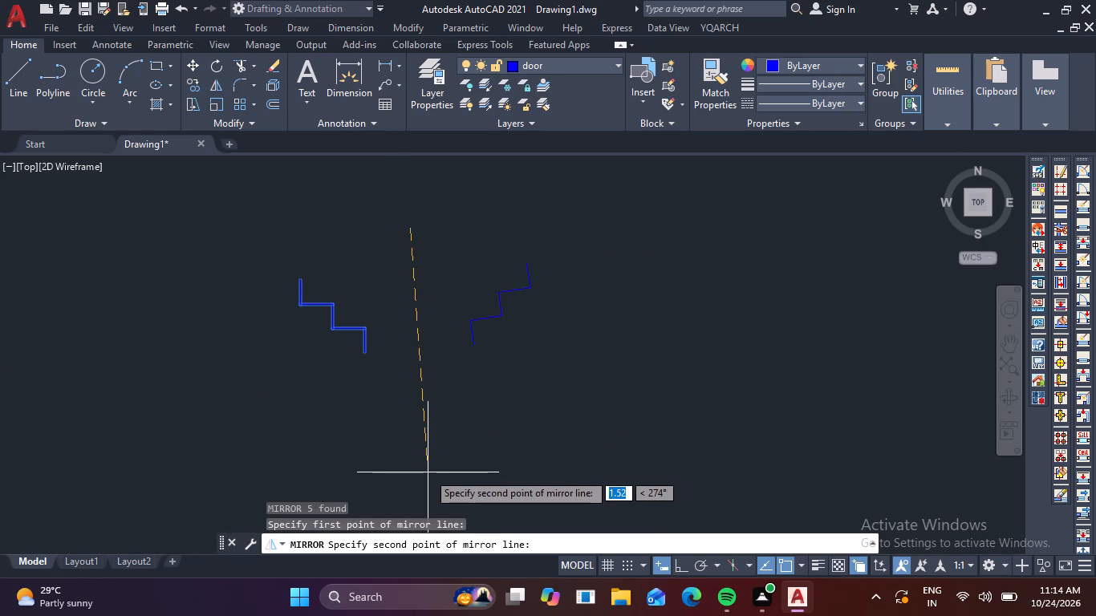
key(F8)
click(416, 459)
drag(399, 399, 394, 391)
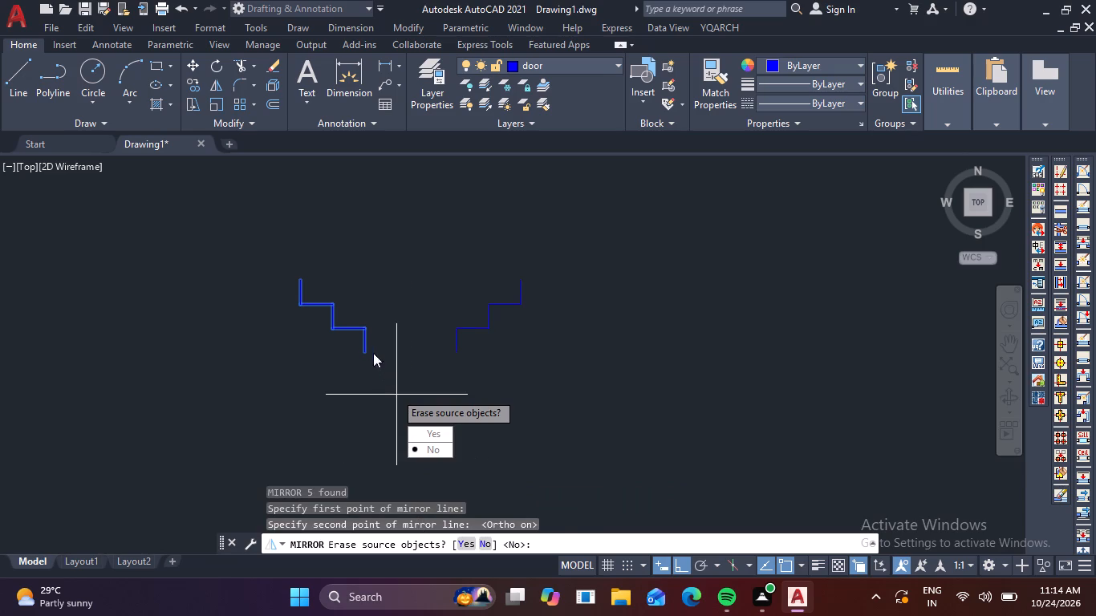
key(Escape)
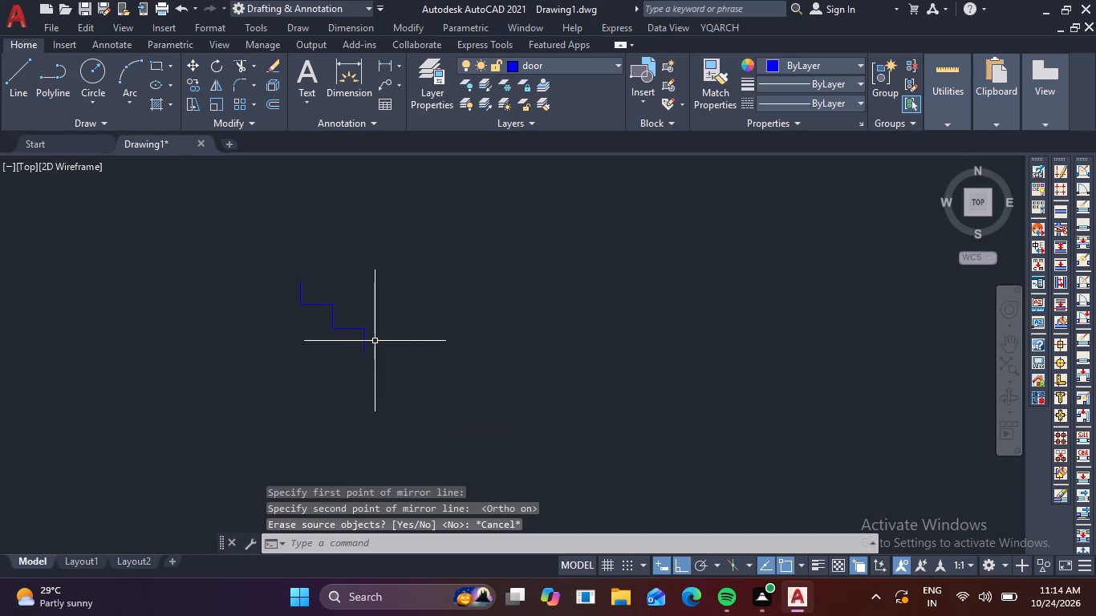
Mirror the copied steps about a vertical axis beside them, keeping the source lines.
drag(396, 363, 378, 339)
click(266, 261)
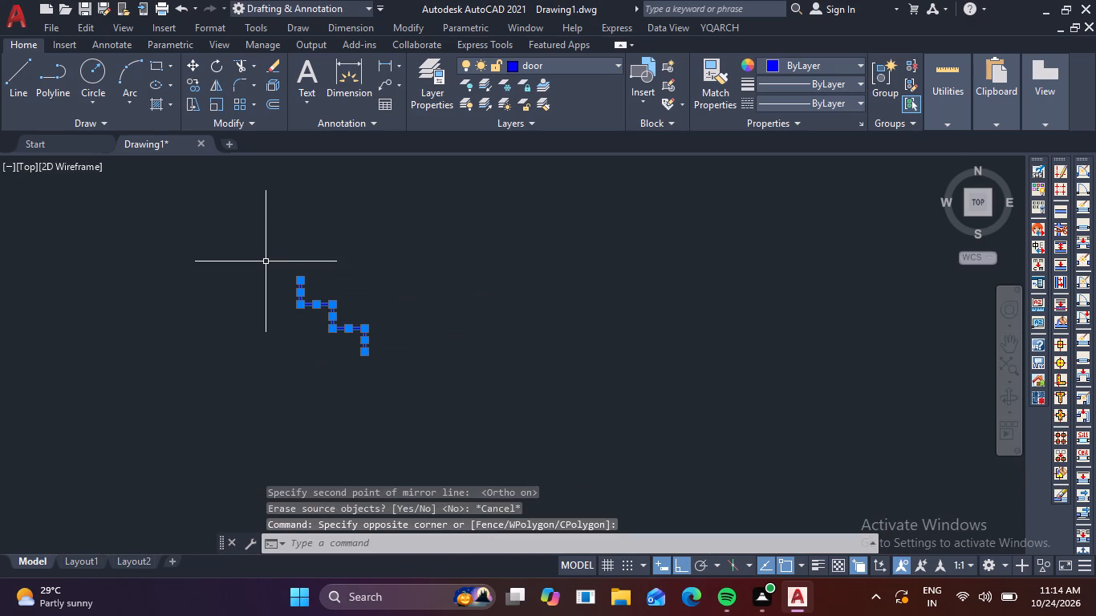
text(MI)
key(space)
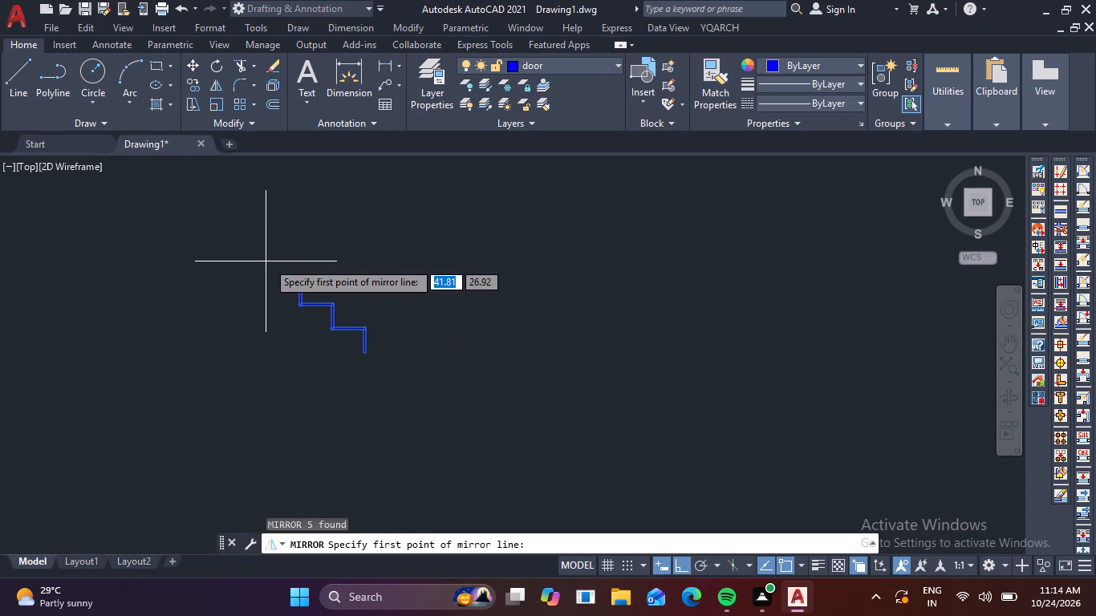
click(410, 264)
click(396, 424)
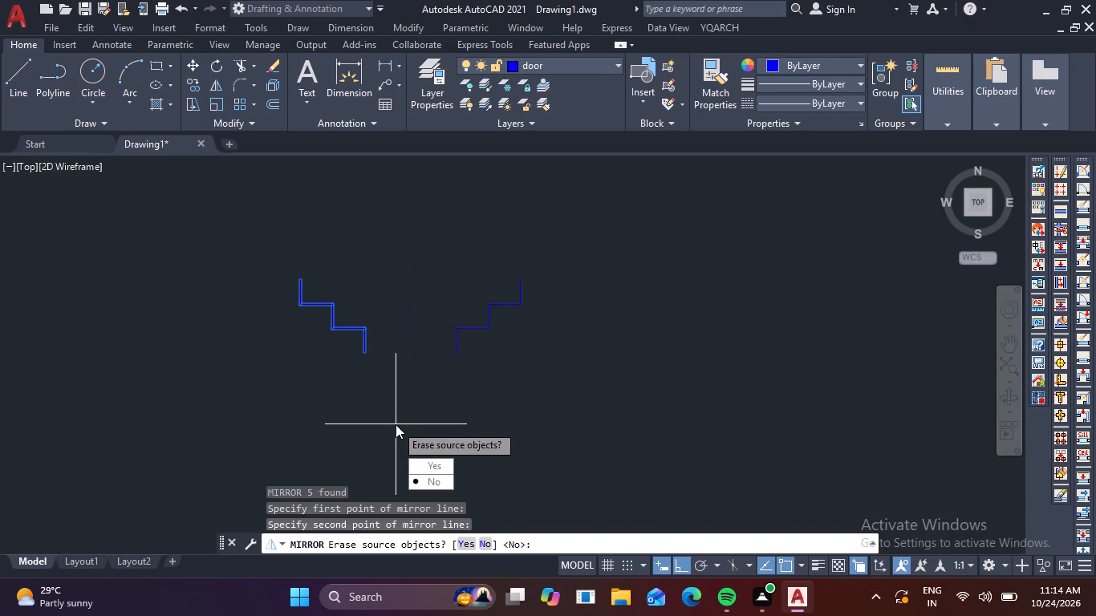
key(space)
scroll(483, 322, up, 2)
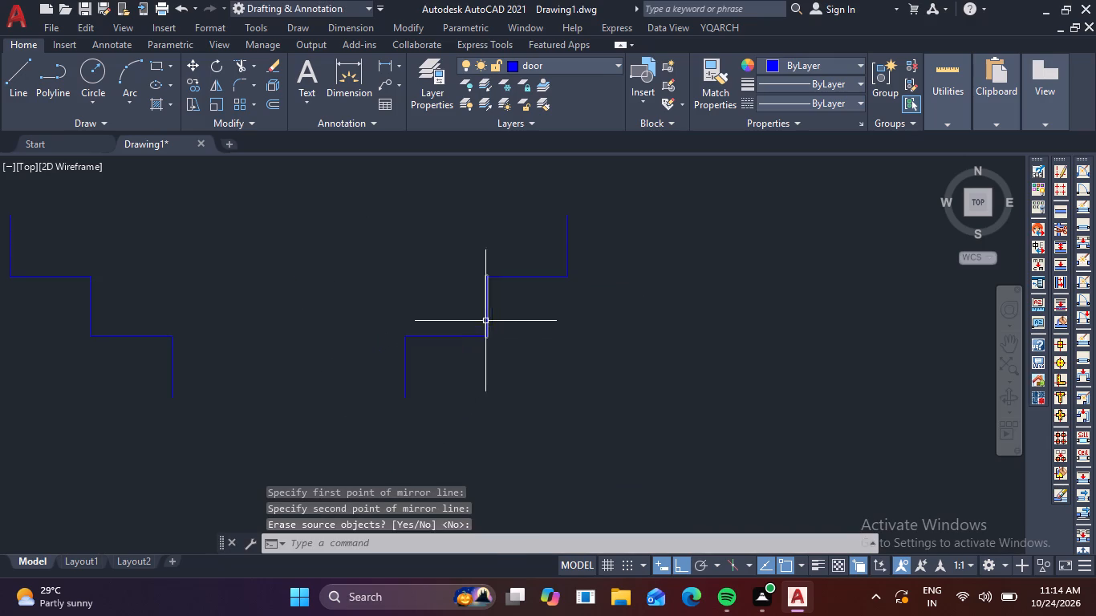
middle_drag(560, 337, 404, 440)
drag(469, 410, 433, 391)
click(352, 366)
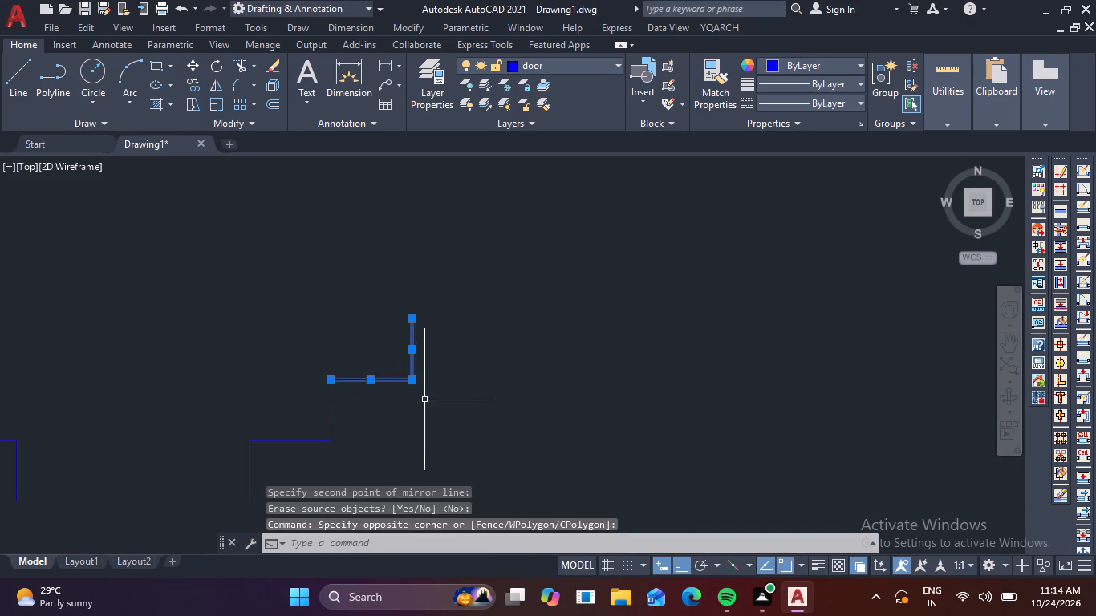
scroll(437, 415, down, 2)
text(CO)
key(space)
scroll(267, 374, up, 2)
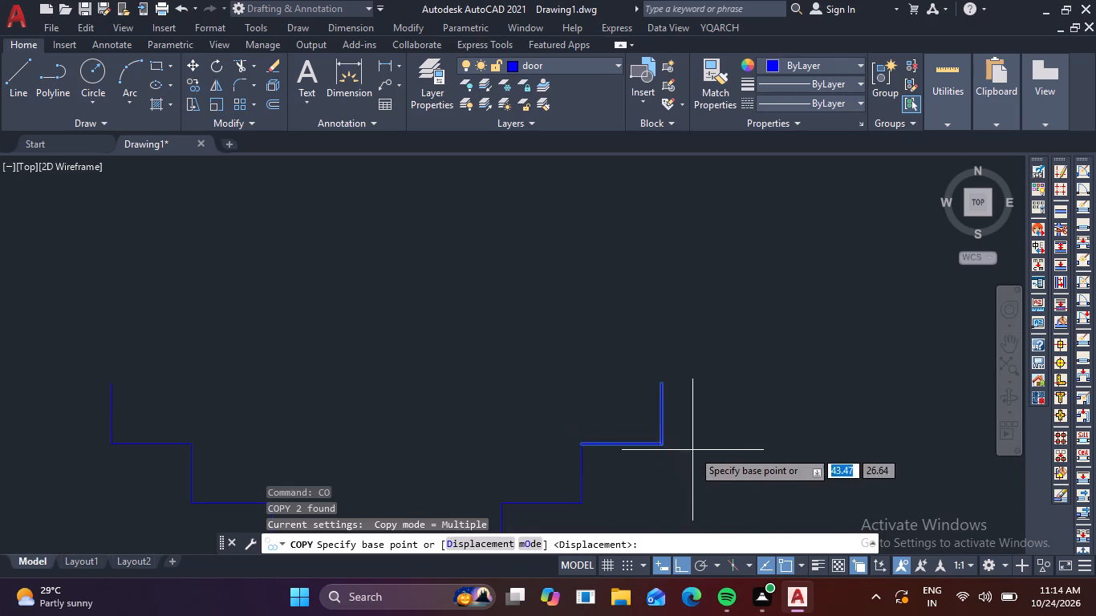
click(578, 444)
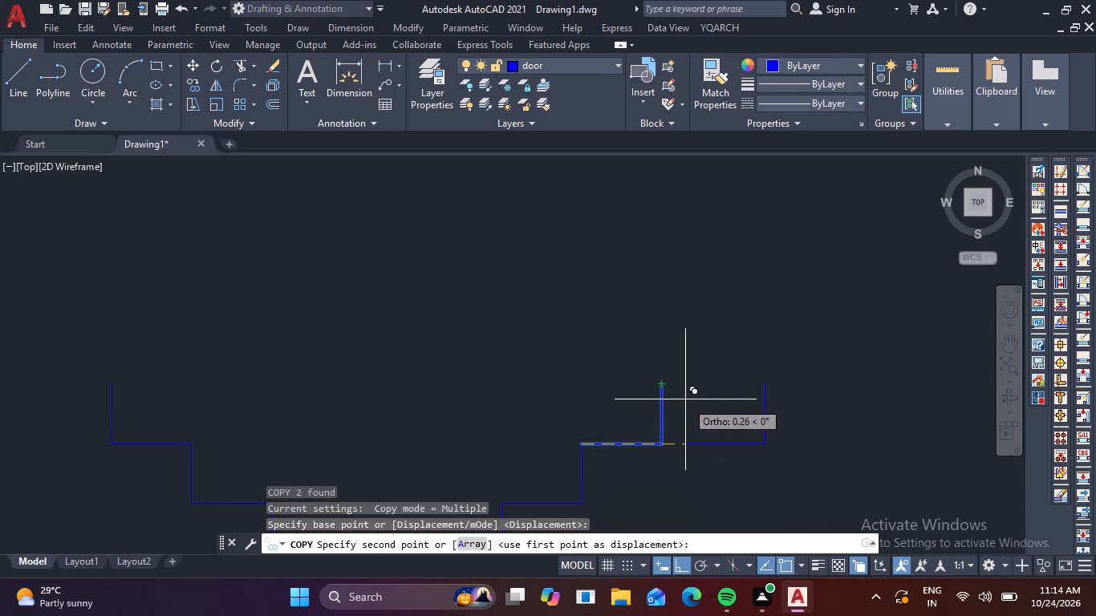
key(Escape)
Copy the upper two risers and the tread between them from the mirrored steps into the new section's ground-floor room.
drag(716, 466, 718, 475)
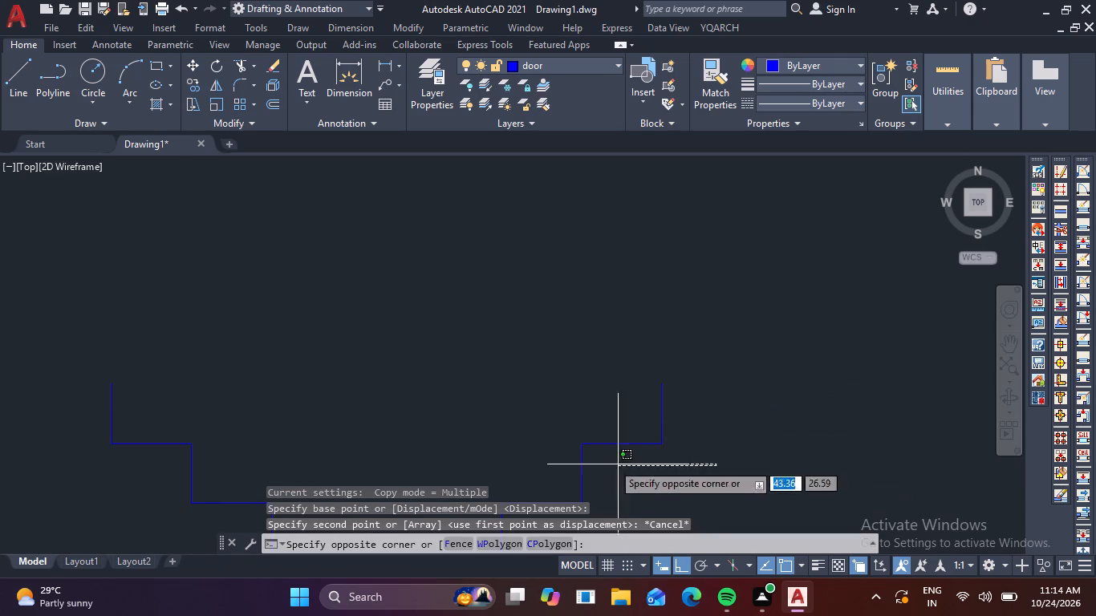
click(566, 411)
text(CO)
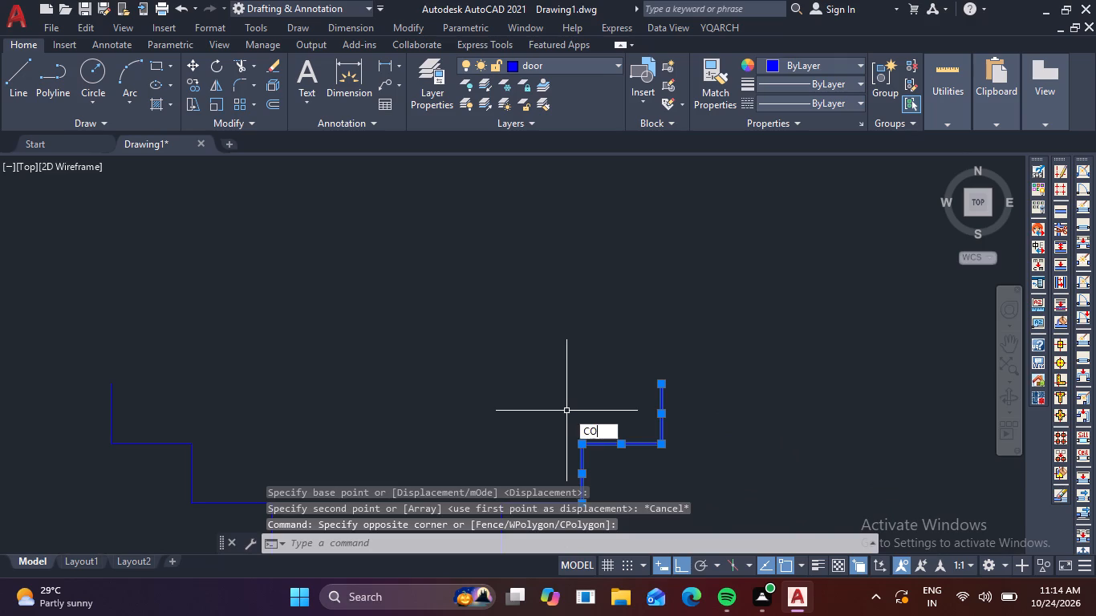
key(space)
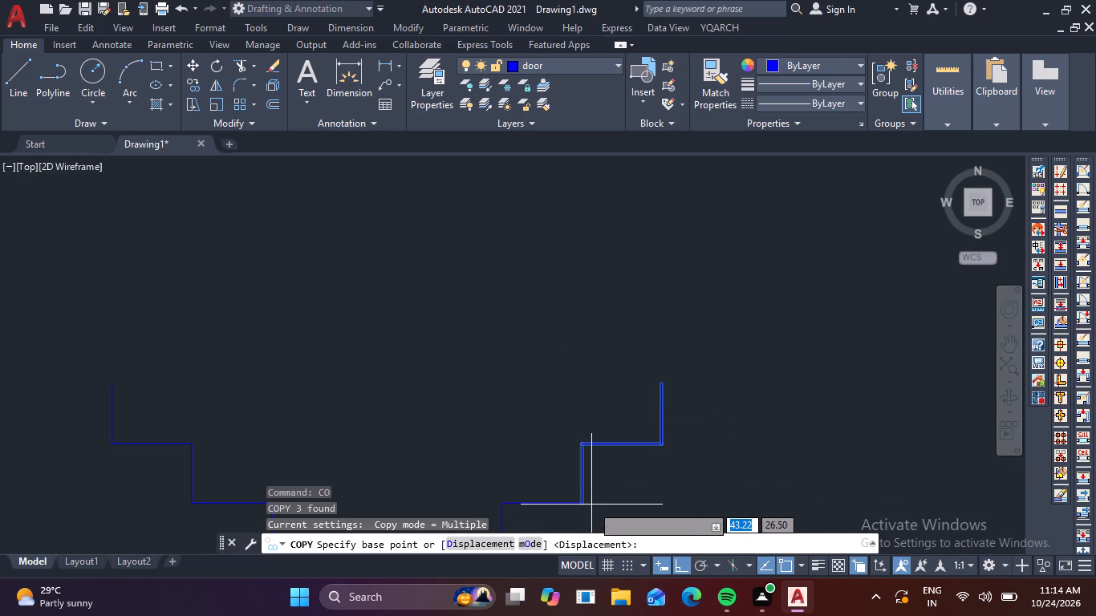
click(583, 509)
scroll(534, 387, down, 2)
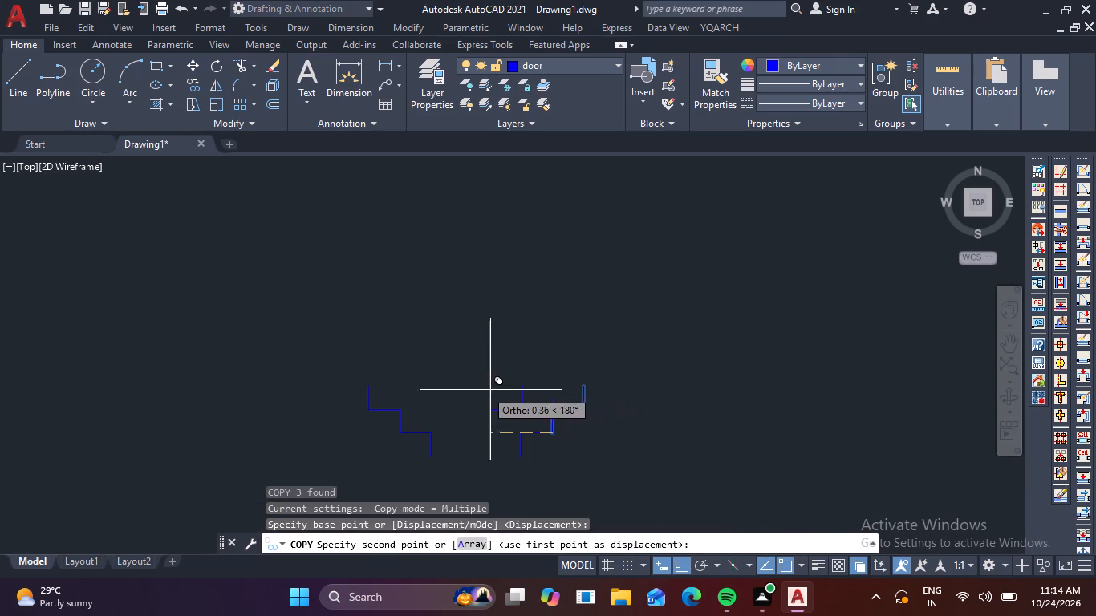
key(F8)
scroll(421, 398, down, 3)
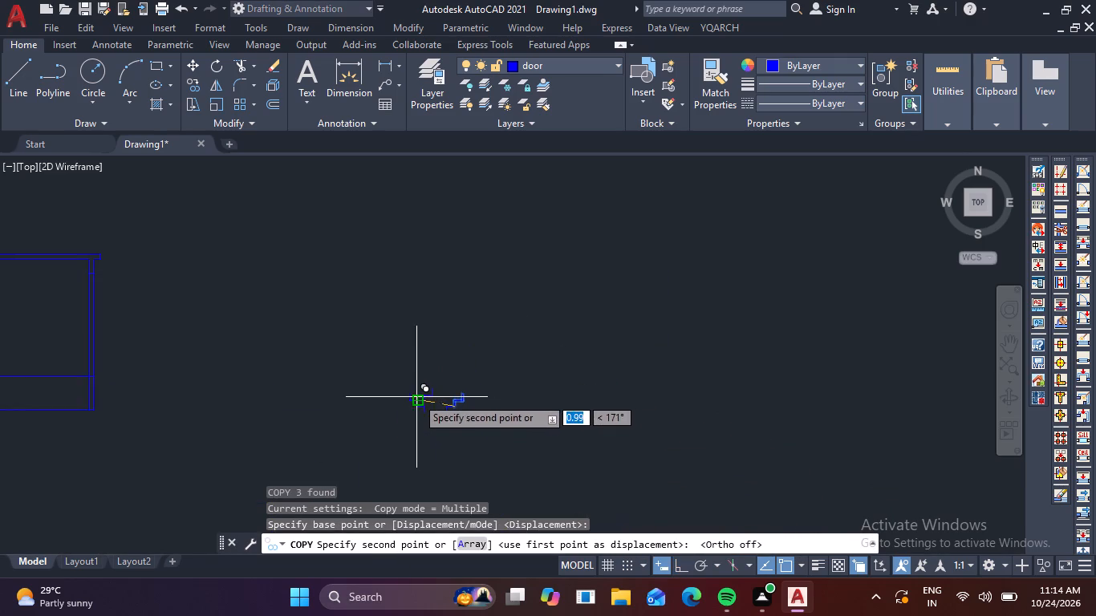
middle_drag(424, 400, 725, 419)
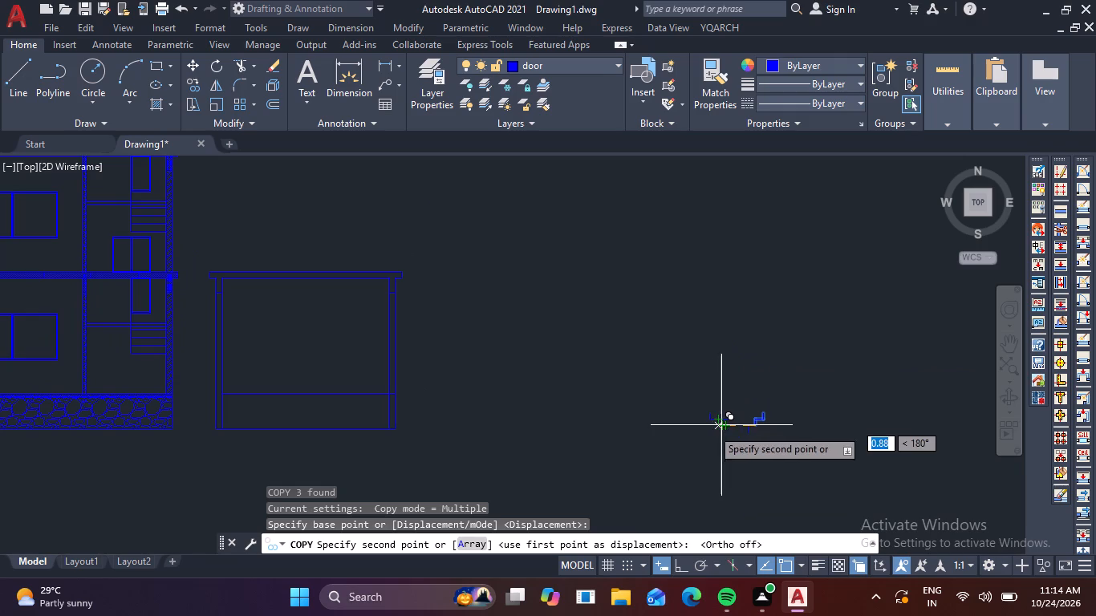
scroll(307, 362, up, 3)
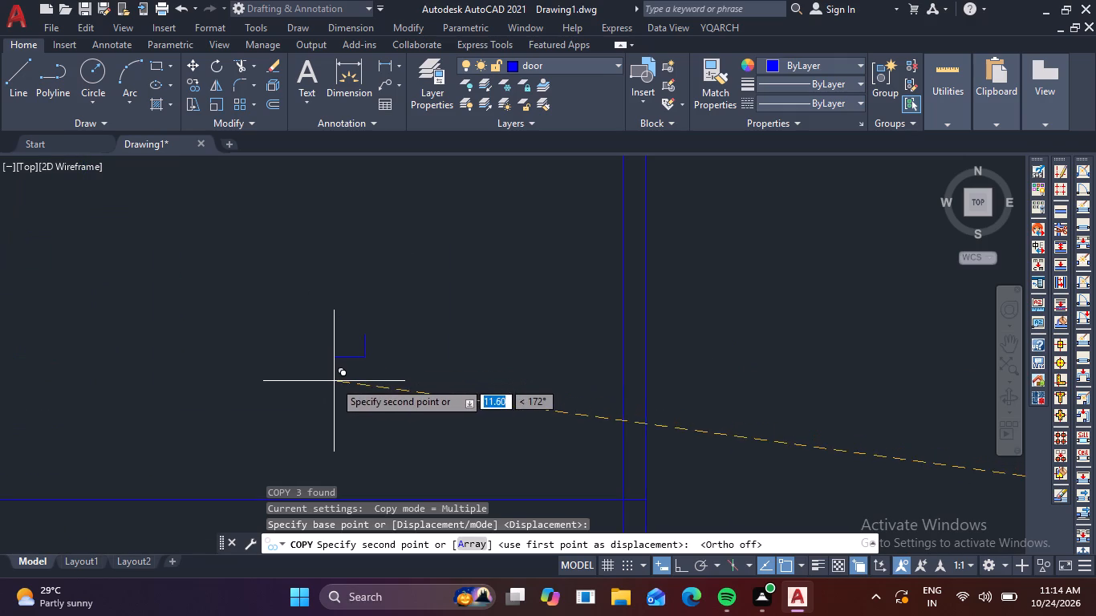
click(384, 408)
key(Escape)
Draw a horizontal line between the new section's inner wall faces, midway between the floor line and the slab underside.
scroll(467, 444, down, 2)
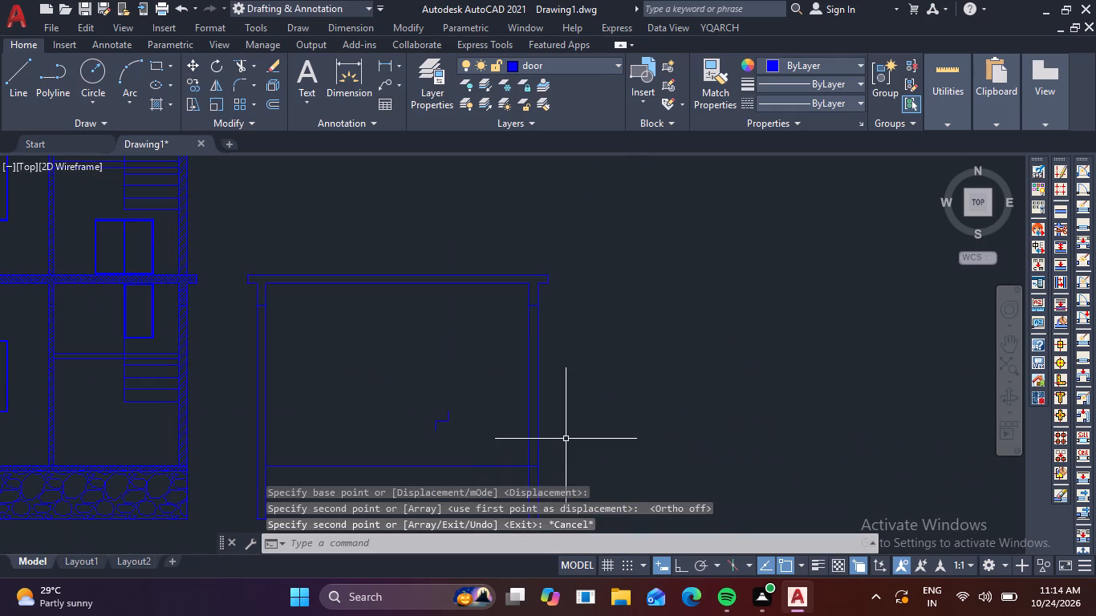
text(L)
key(space)
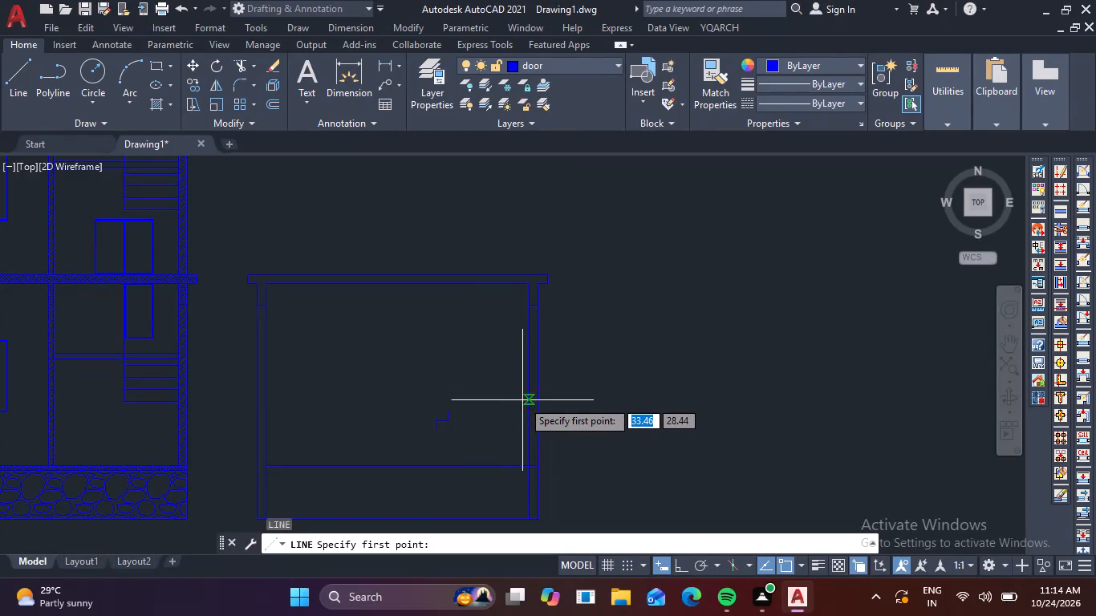
click(530, 377)
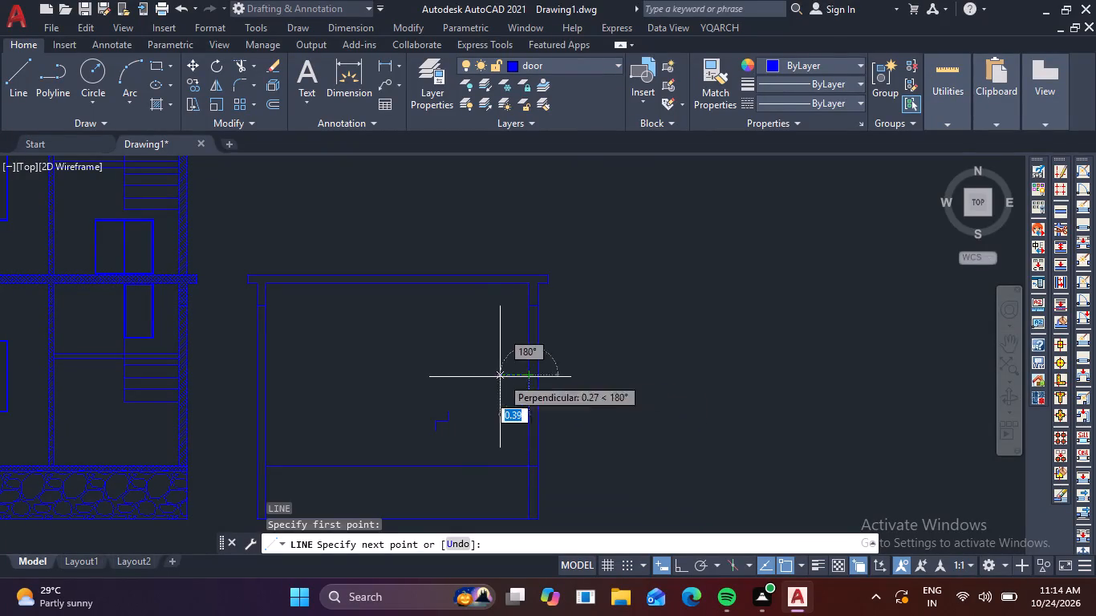
click(262, 379)
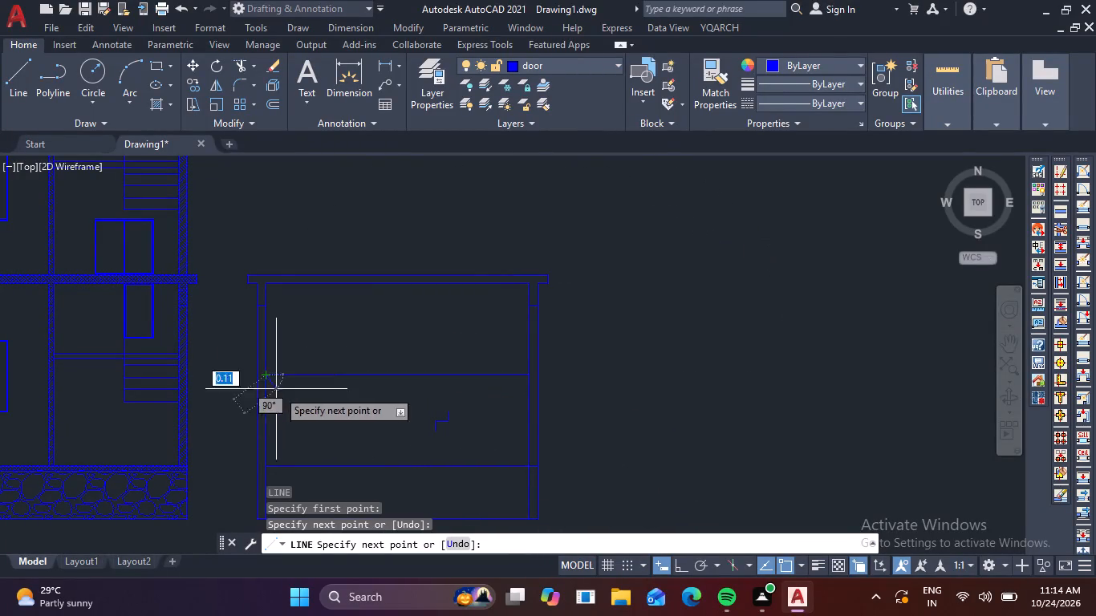
key(Escape)
Delete the upper riser from the three-line step copied into the new section's room.
scroll(445, 436, up, 2)
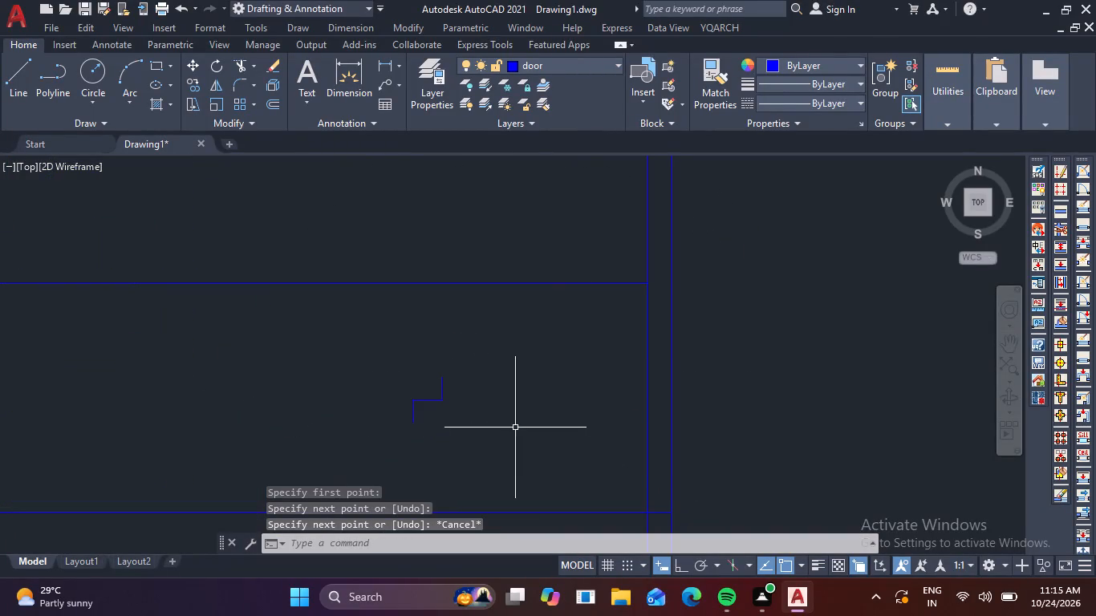
click(444, 380)
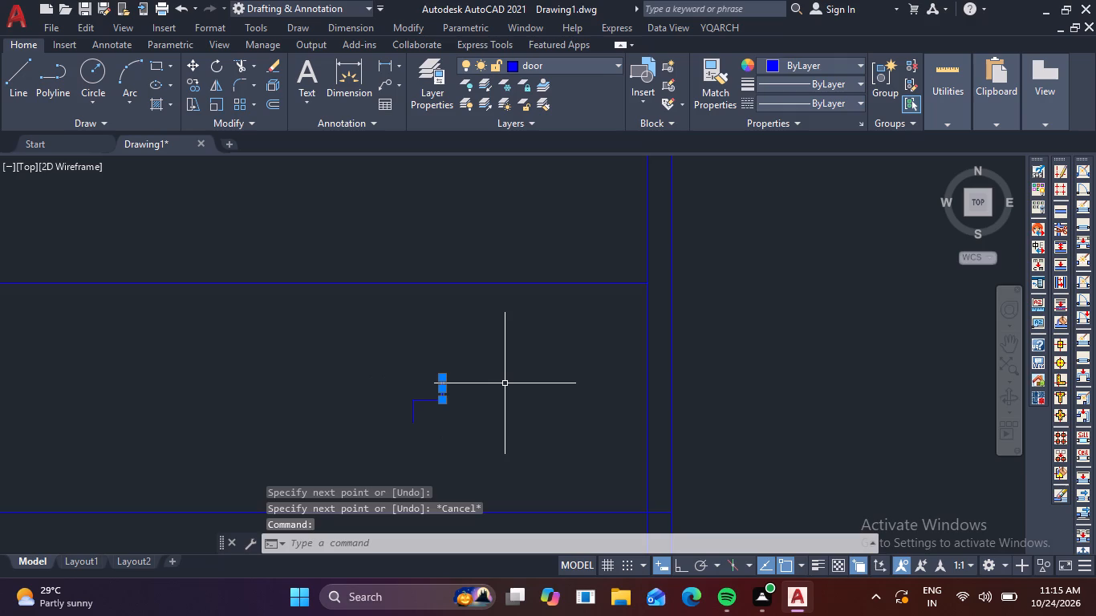
key(Delete)
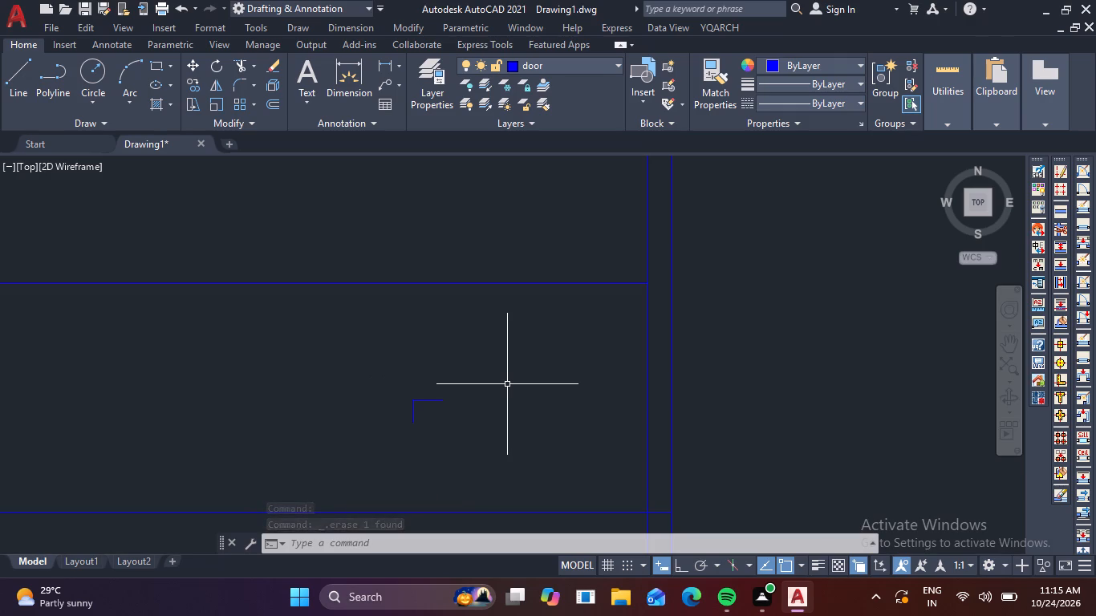
Copy the remaining tread and riser by the tread's free end onto the mid-height line, chaining three more copies downward from riser to riser.
scroll(437, 441, up, 1)
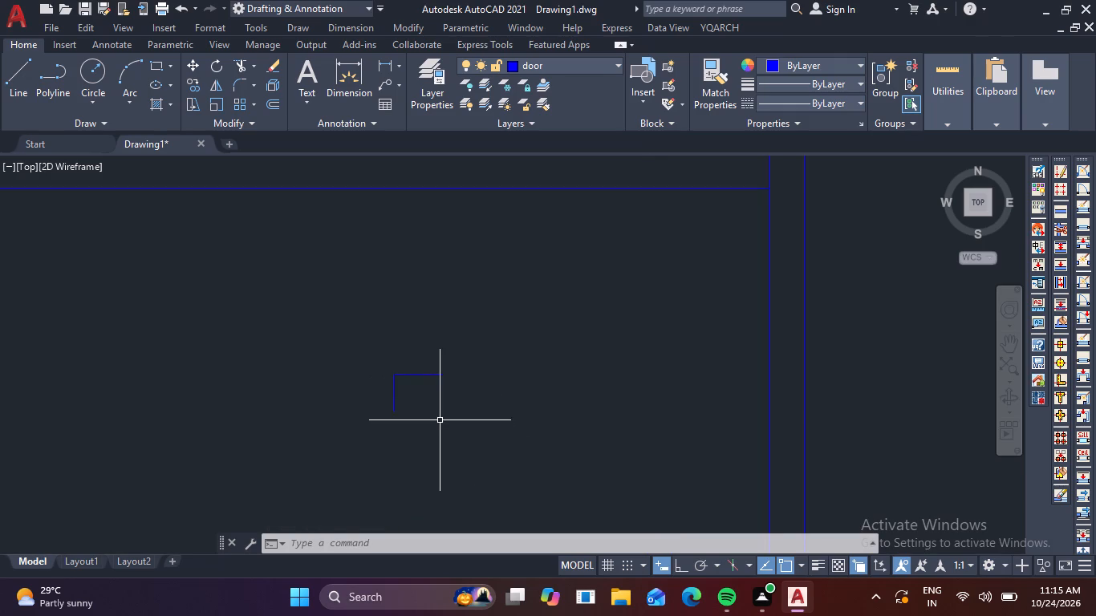
click(440, 420)
click(386, 363)
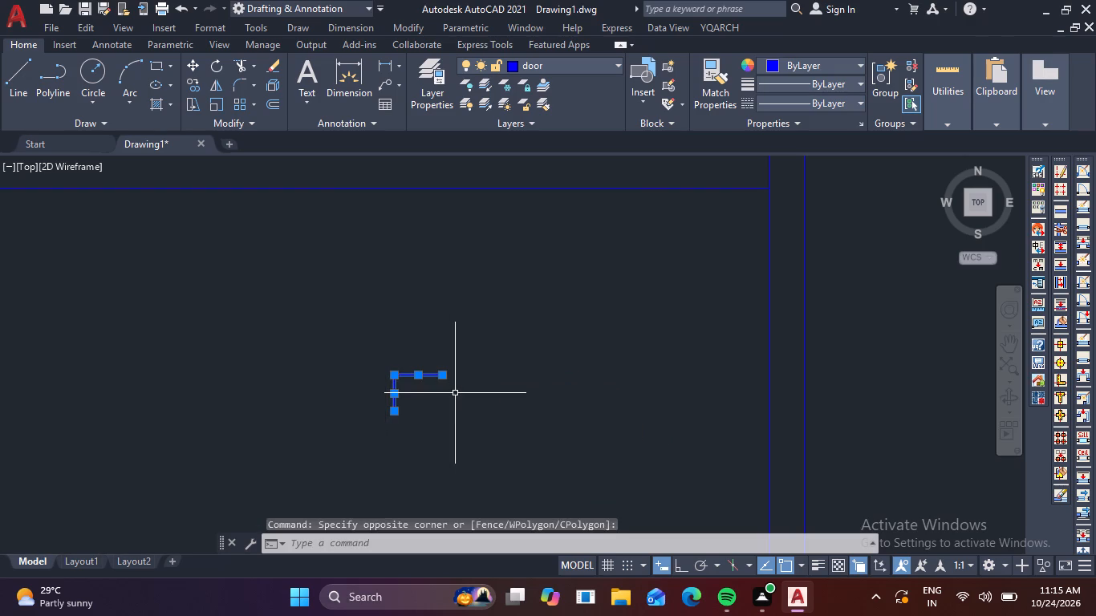
key(c)
text(O)
key(space)
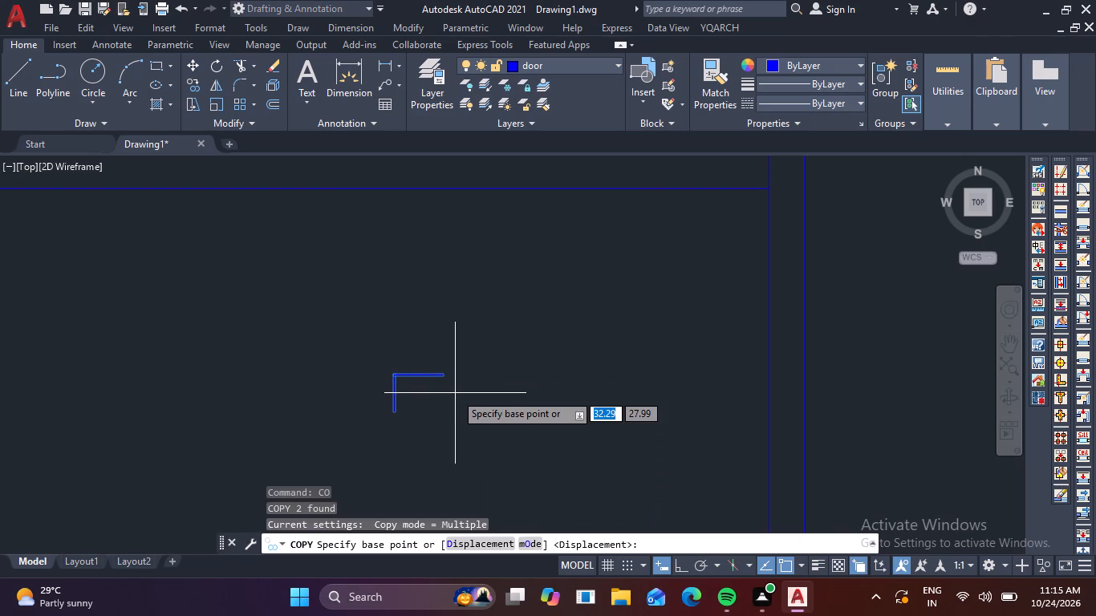
click(445, 379)
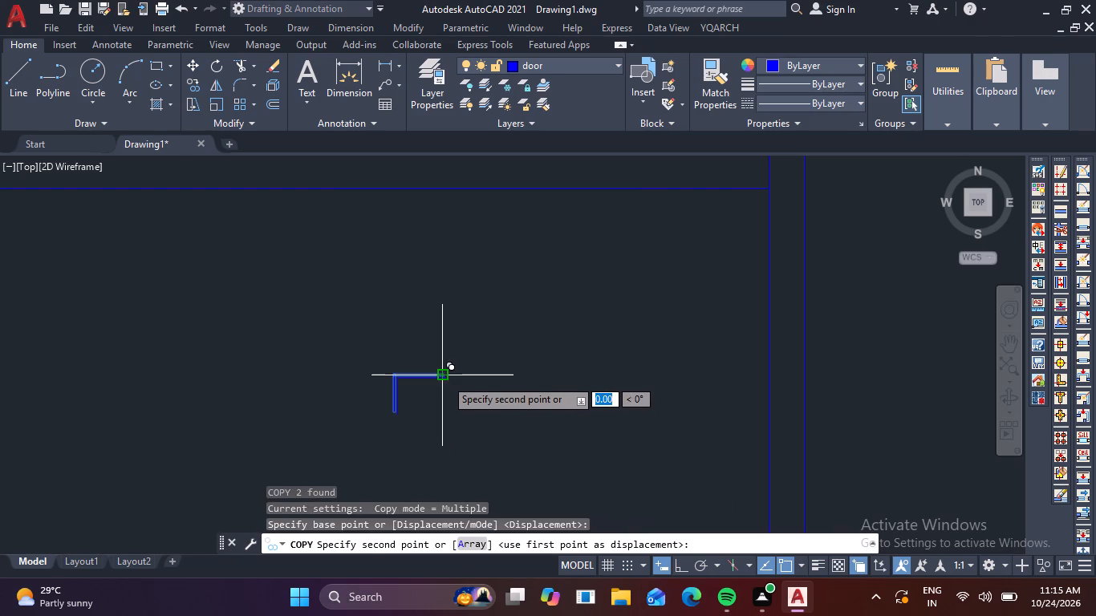
scroll(535, 333, down, 1)
middle_drag(530, 338, 319, 507)
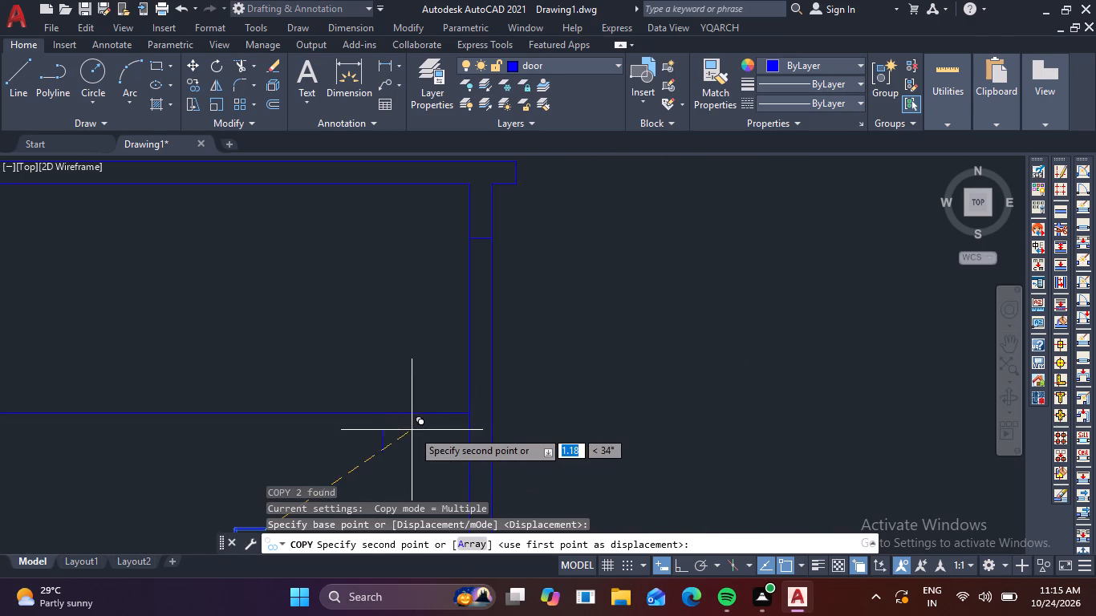
scroll(415, 416, up, 1)
click(397, 409)
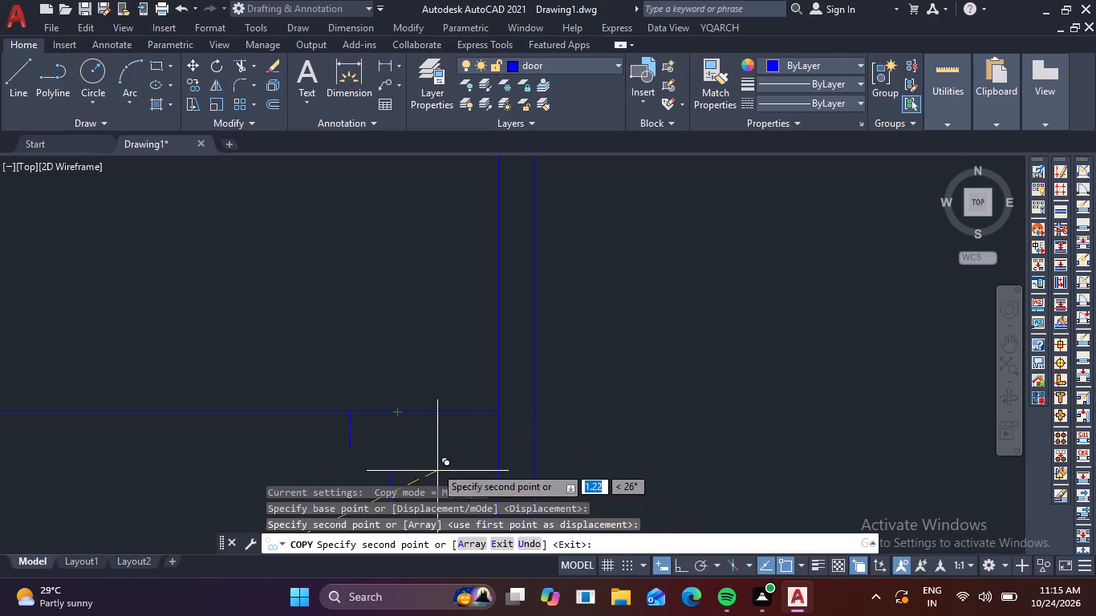
click(349, 448)
middle_drag(310, 495, 392, 372)
middle_drag(330, 466, 421, 314)
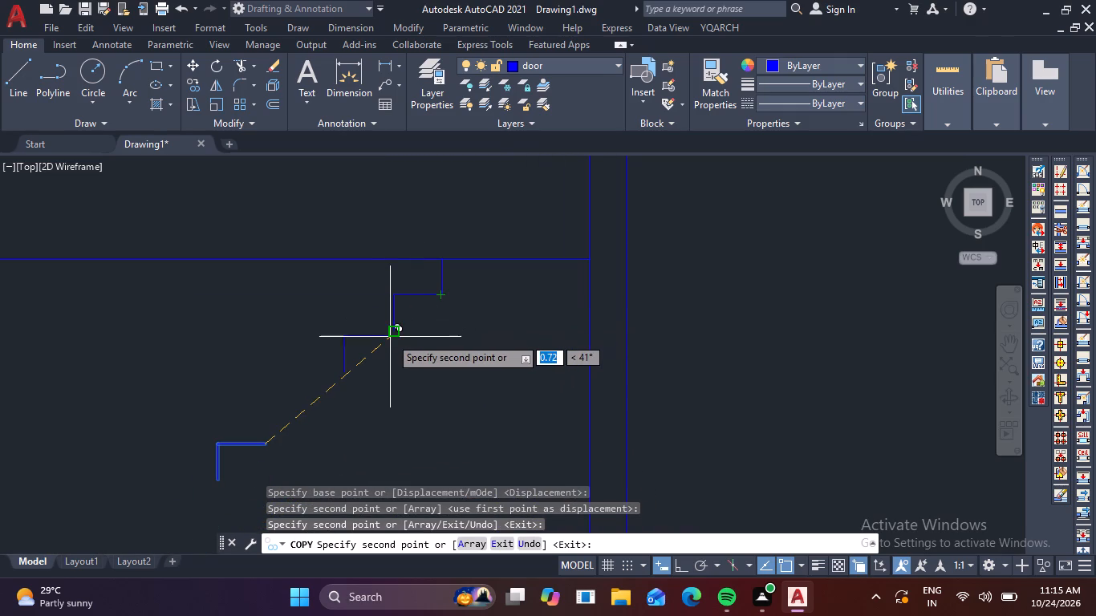
click(395, 334)
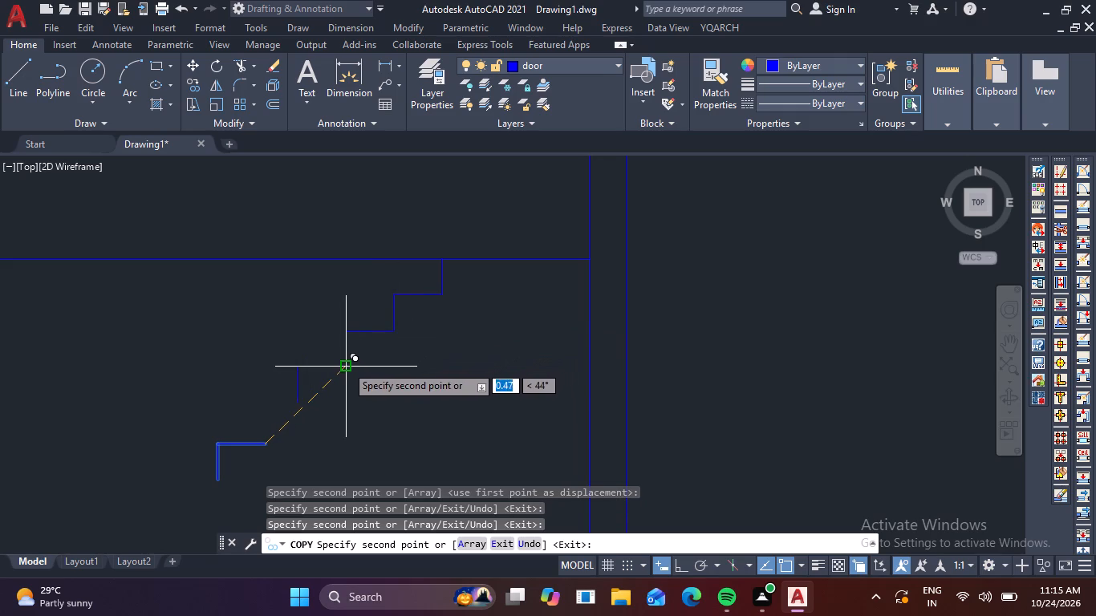
click(346, 365)
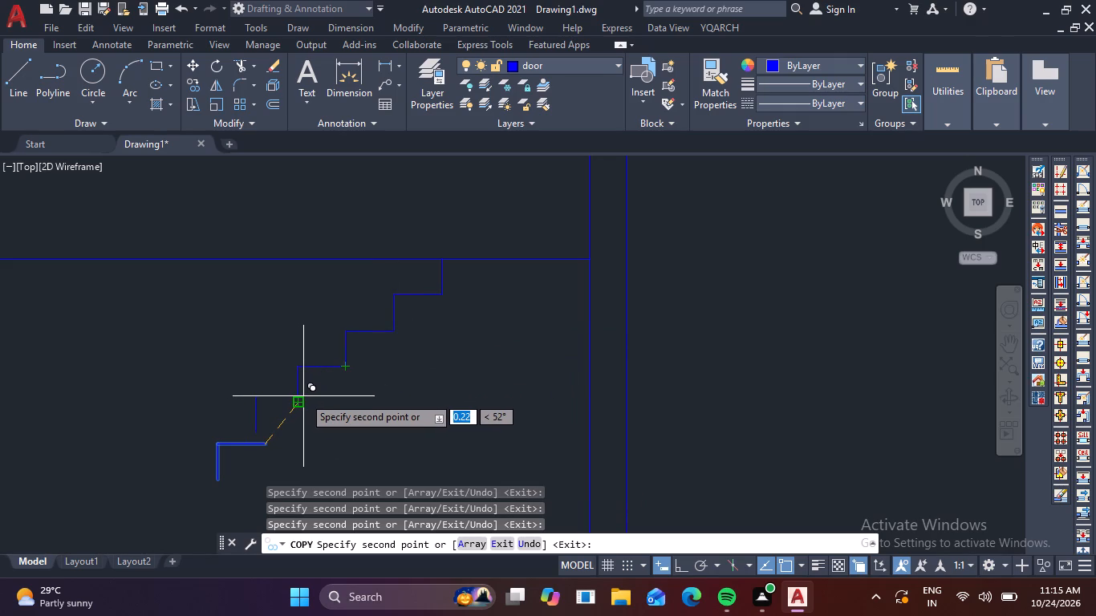
Continue the staircase with six more tread-and-riser copies, each attached to the previous riser's lower end, down towards the floor line.
scroll(287, 414, up, 2)
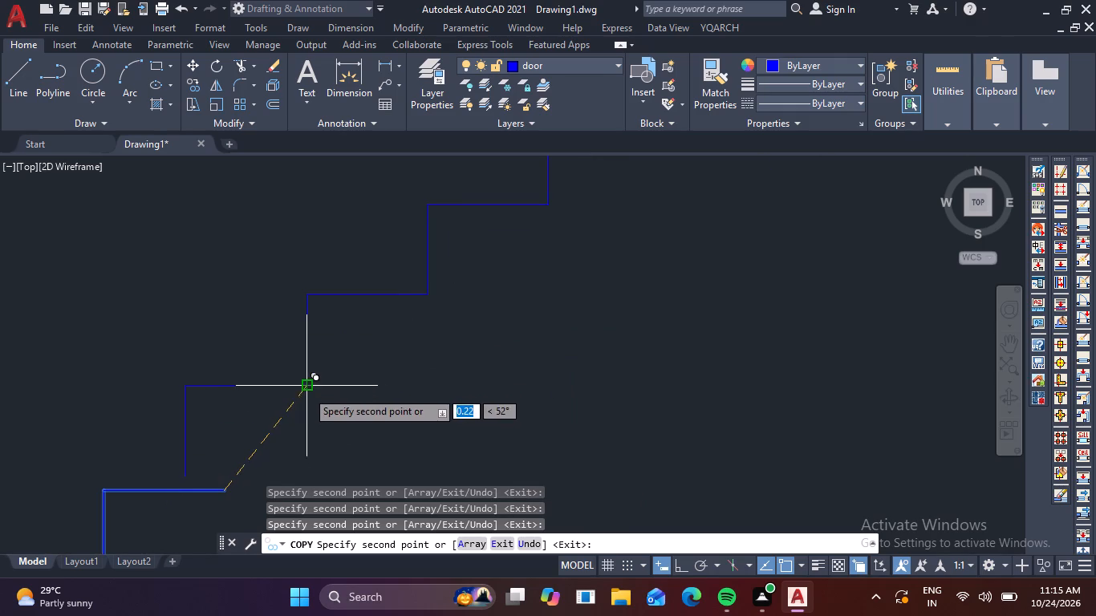
click(306, 389)
middle_drag(182, 460, 250, 389)
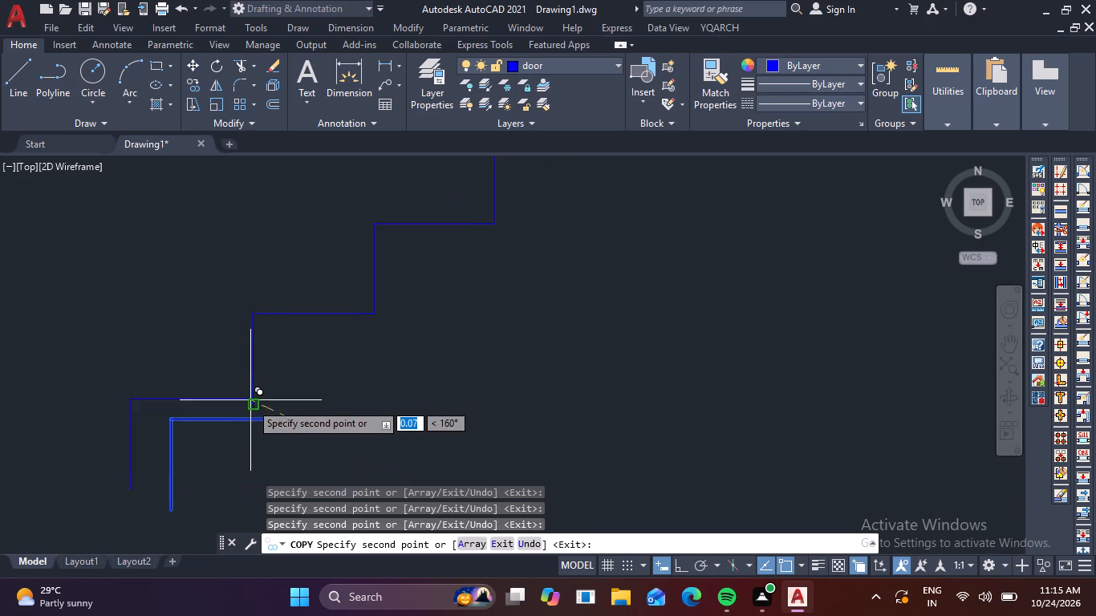
scroll(250, 403, up, 3)
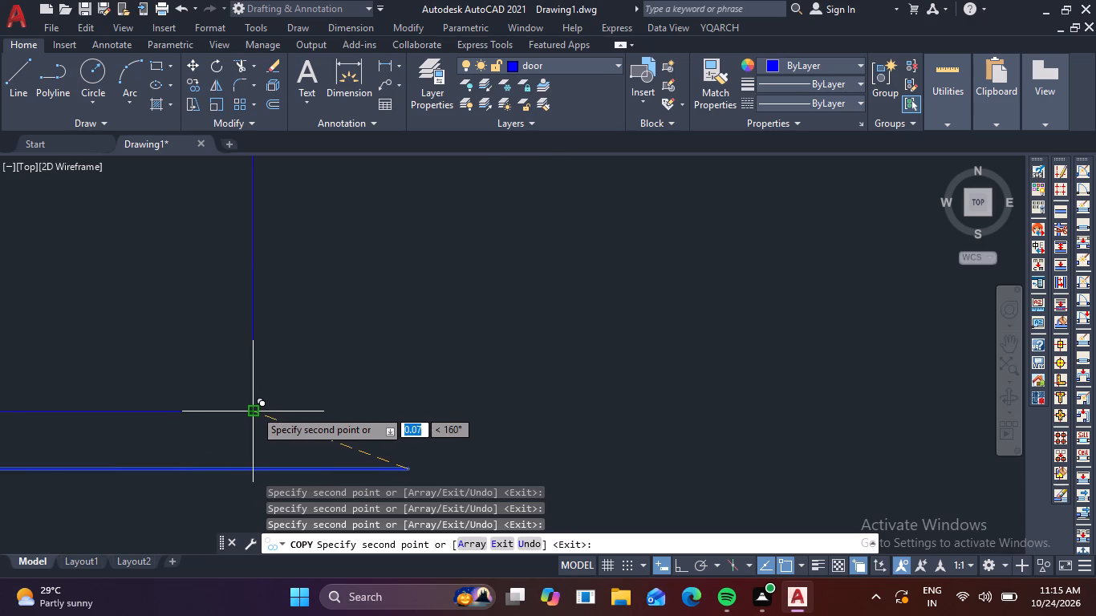
click(254, 409)
scroll(140, 453, down, 2)
middle_drag(140, 454, 307, 351)
middle_drag(208, 428, 269, 387)
scroll(230, 447, up, 3)
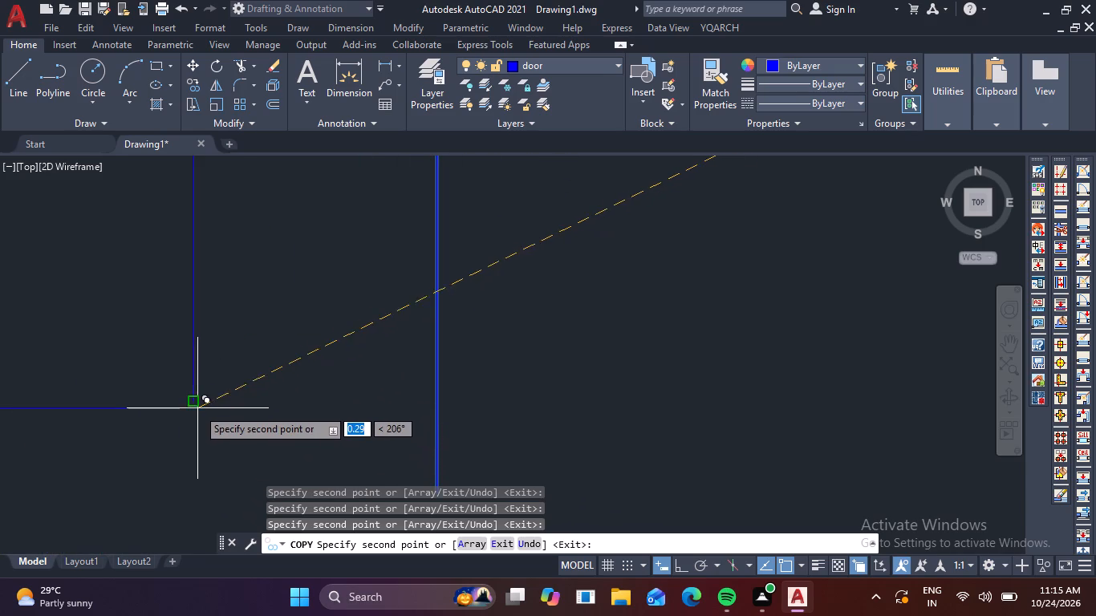
click(194, 405)
scroll(215, 468, down, 2)
middle_drag(213, 472, 515, 270)
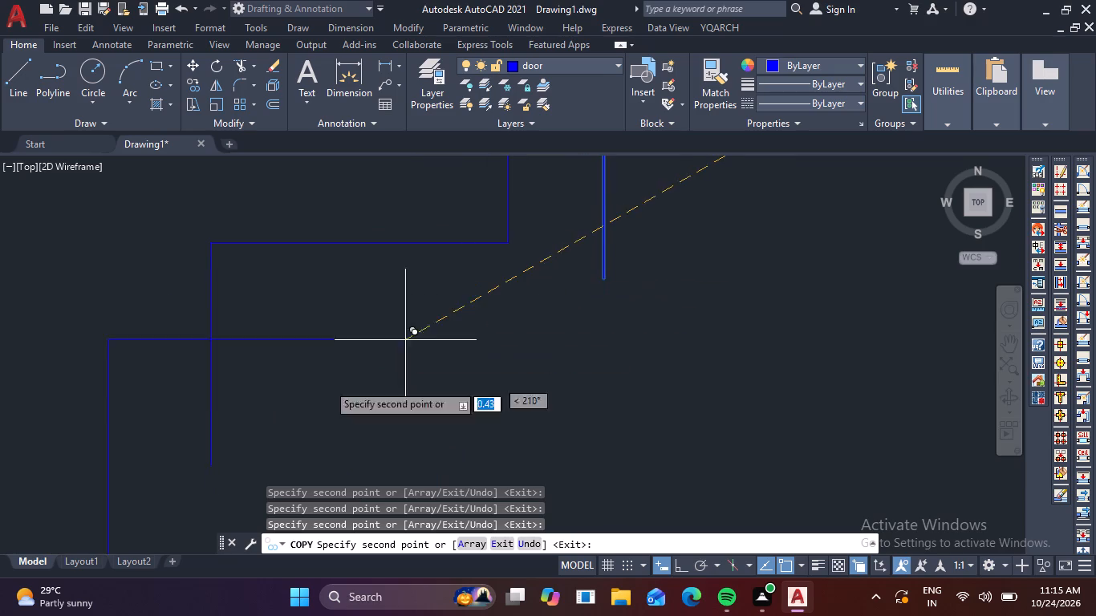
click(209, 462)
scroll(272, 460, down, 2)
middle_drag(275, 465, 512, 250)
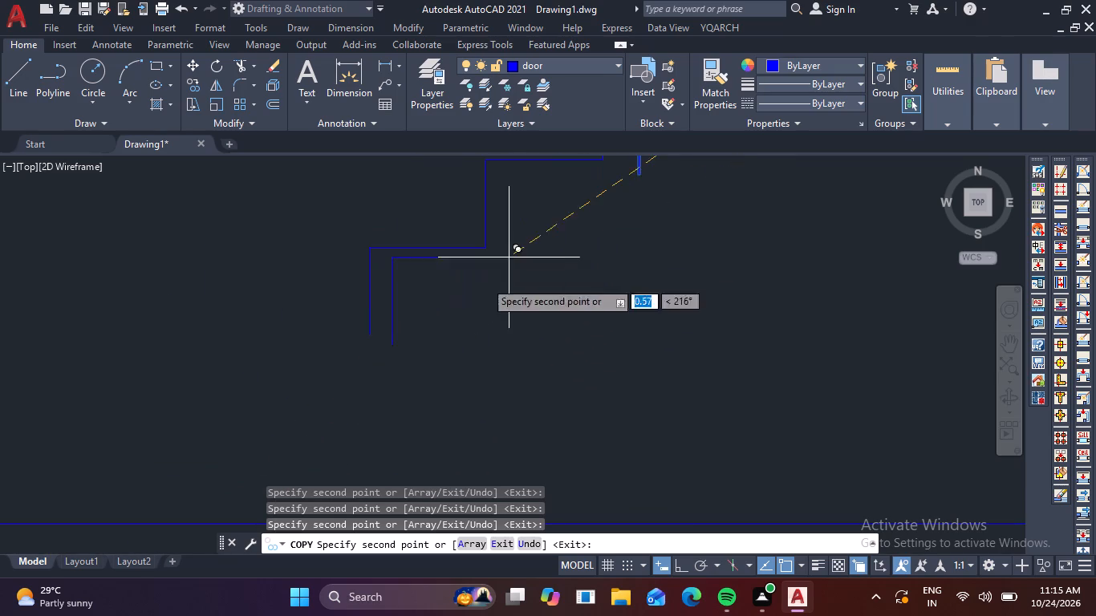
scroll(355, 348, up, 2)
click(386, 314)
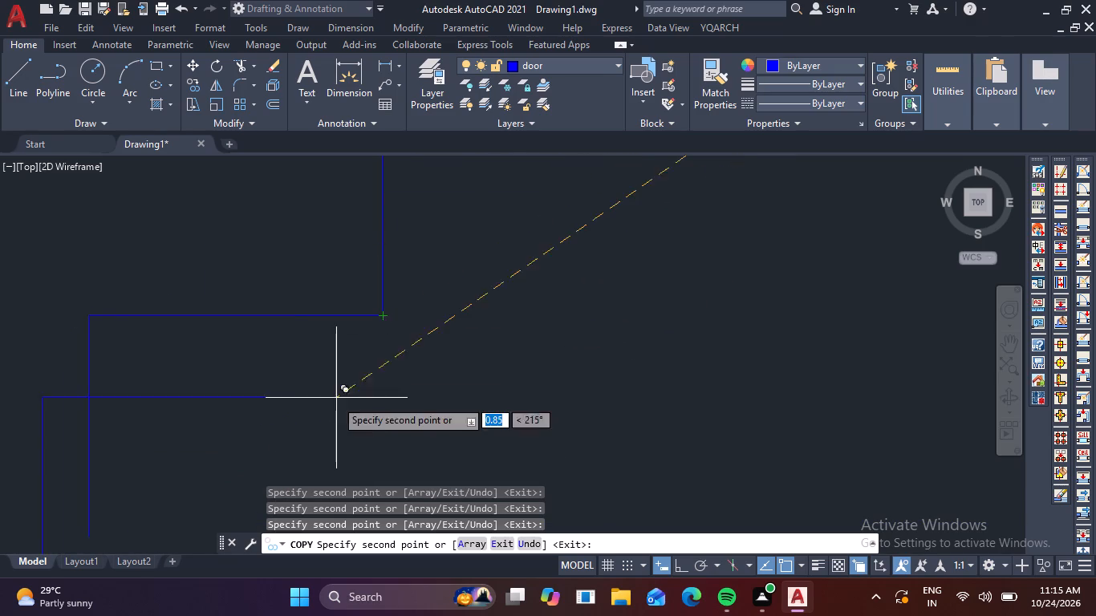
scroll(331, 404, down, 1)
middle_drag(354, 391, 688, 163)
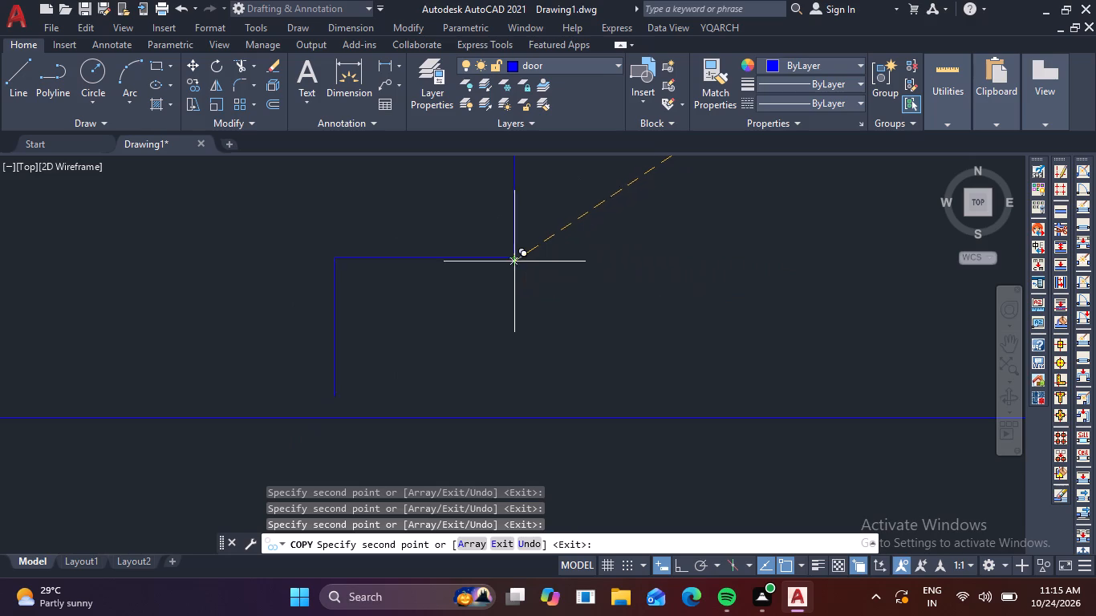
click(512, 263)
key(Escape)
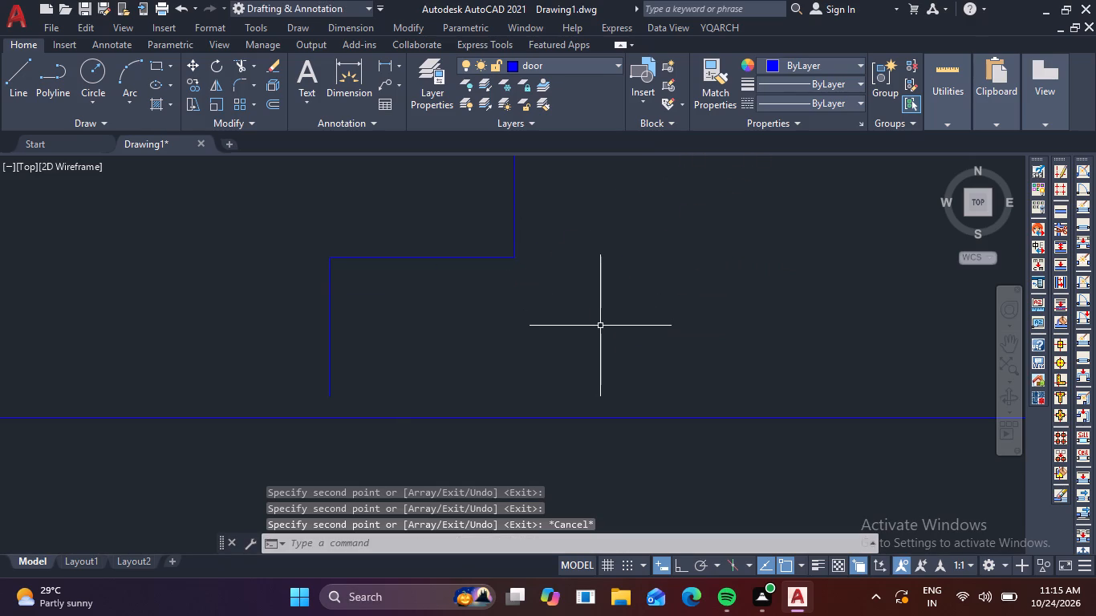
Extend the staircase's lowest riser down to the floor line.
key(e)
key(x)
key(space)
click(363, 375)
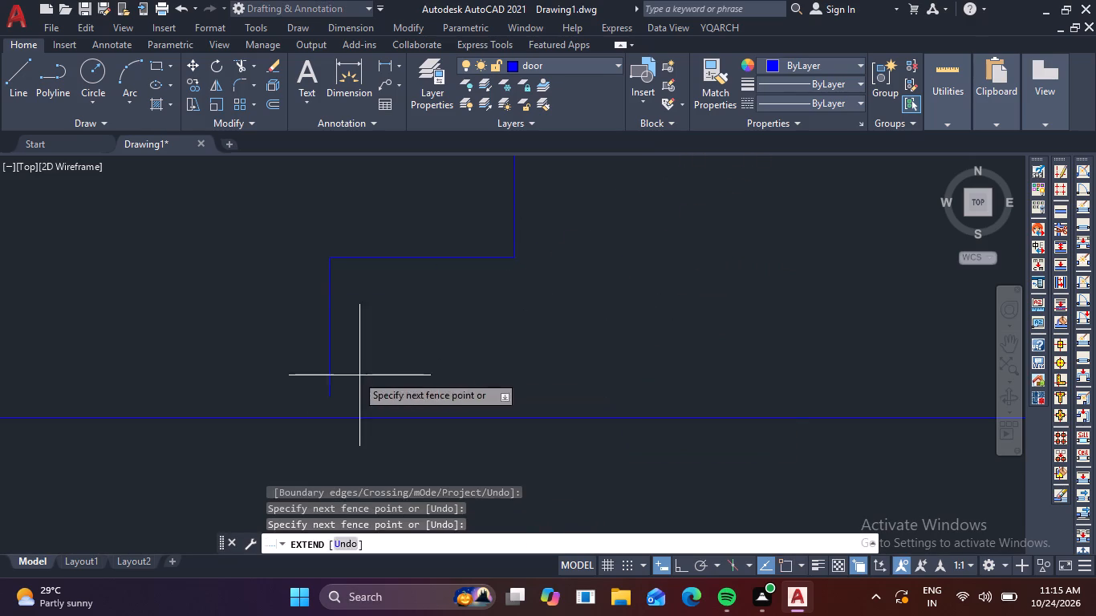
click(309, 371)
key(Escape)
Delete the leftover source tread and riser lying beside the staircase.
scroll(520, 374, down, 3)
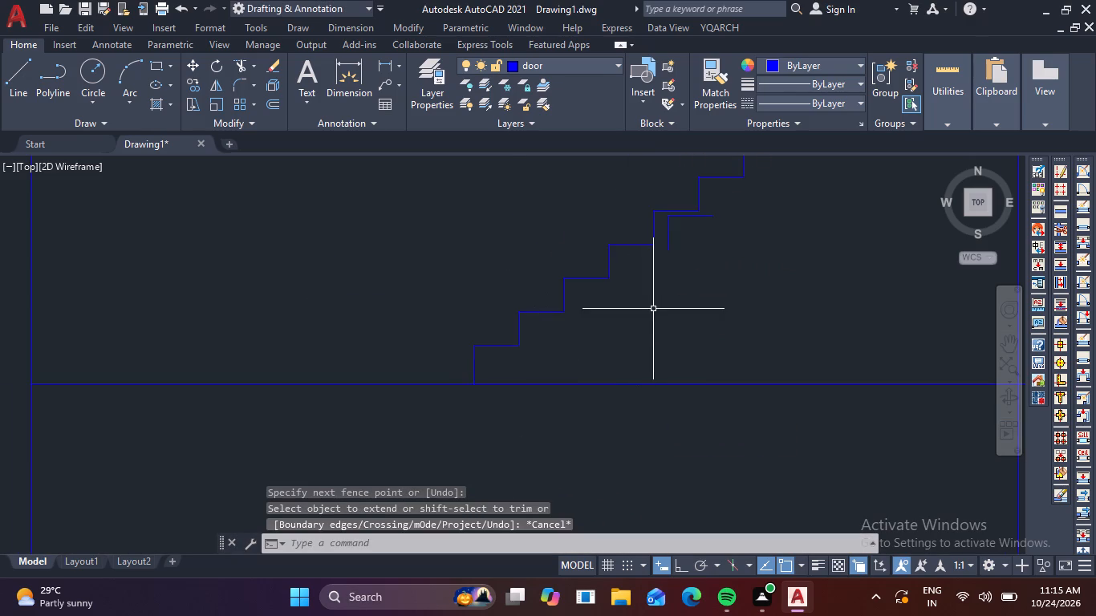
middle_drag(644, 318, 333, 427)
scroll(367, 334, up, 2)
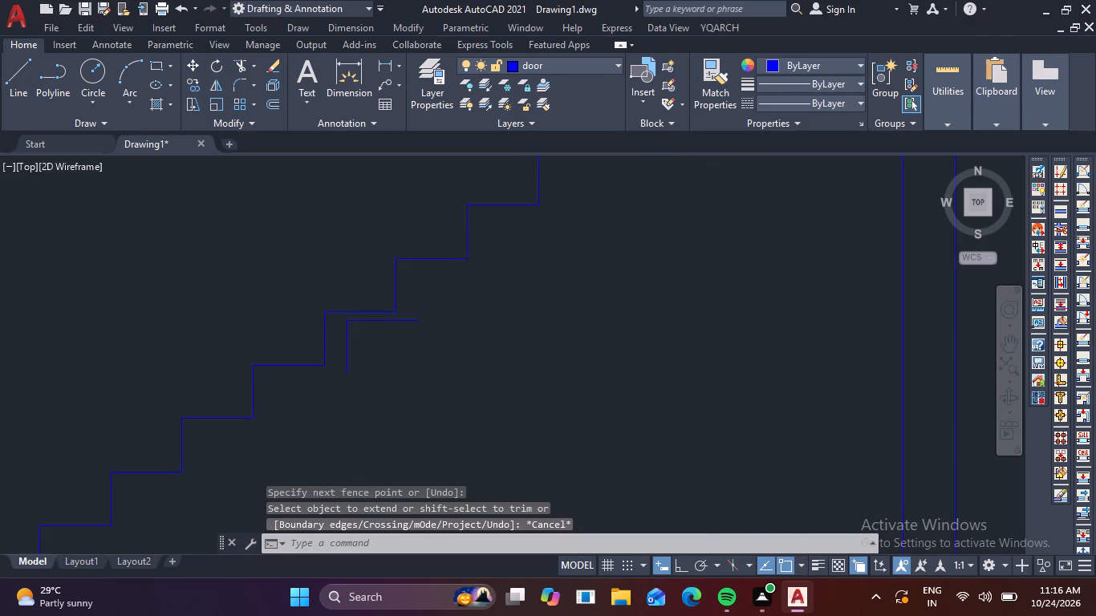
click(364, 331)
click(329, 307)
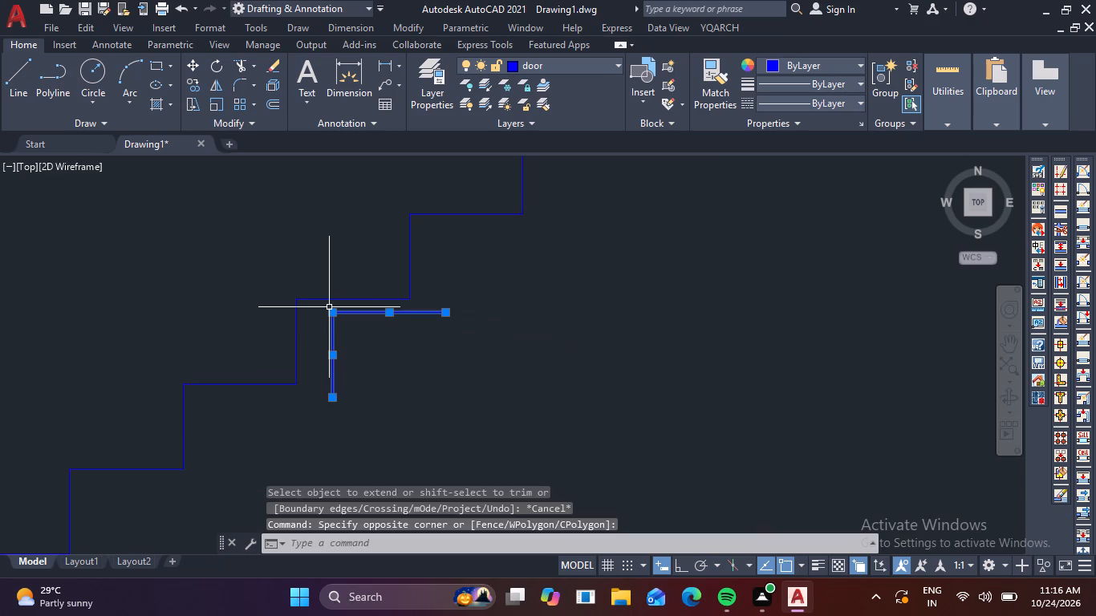
key(Delete)
Copy the staircase flight, leaving out its lowest tread and riser, to the empty area outside the section's right wall.
scroll(361, 307, down, 3)
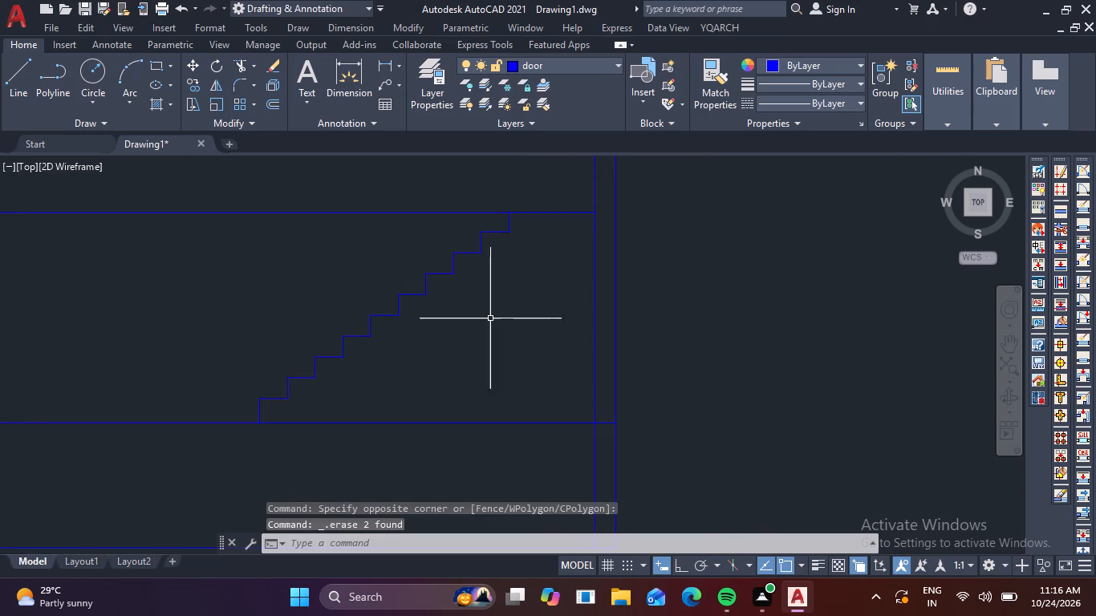
scroll(501, 314, down, 1)
middle_drag(501, 314, 450, 394)
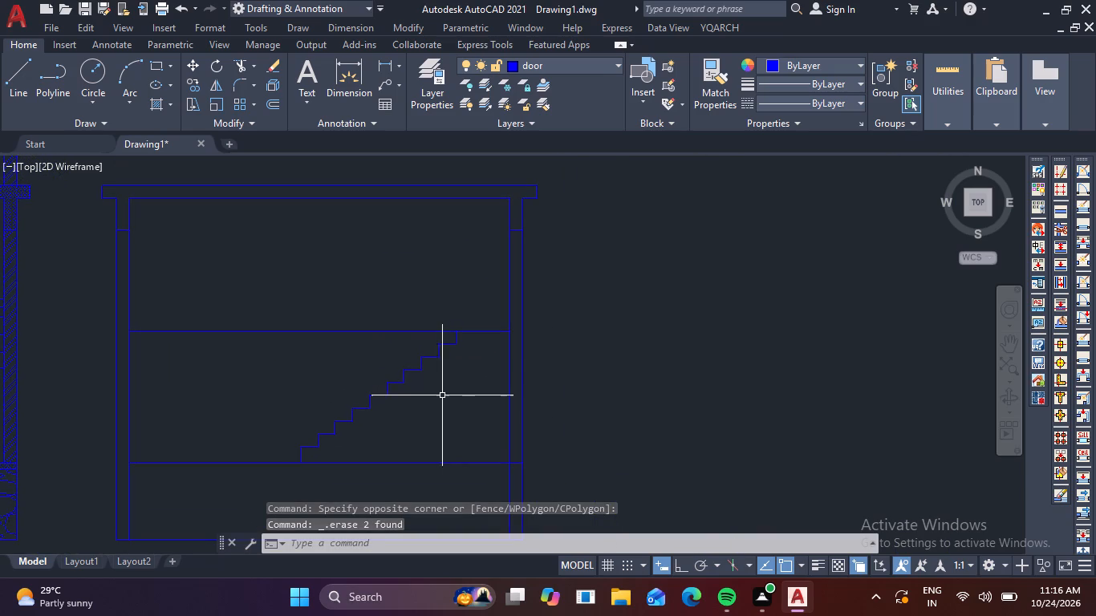
scroll(298, 460, up, 3)
click(331, 444)
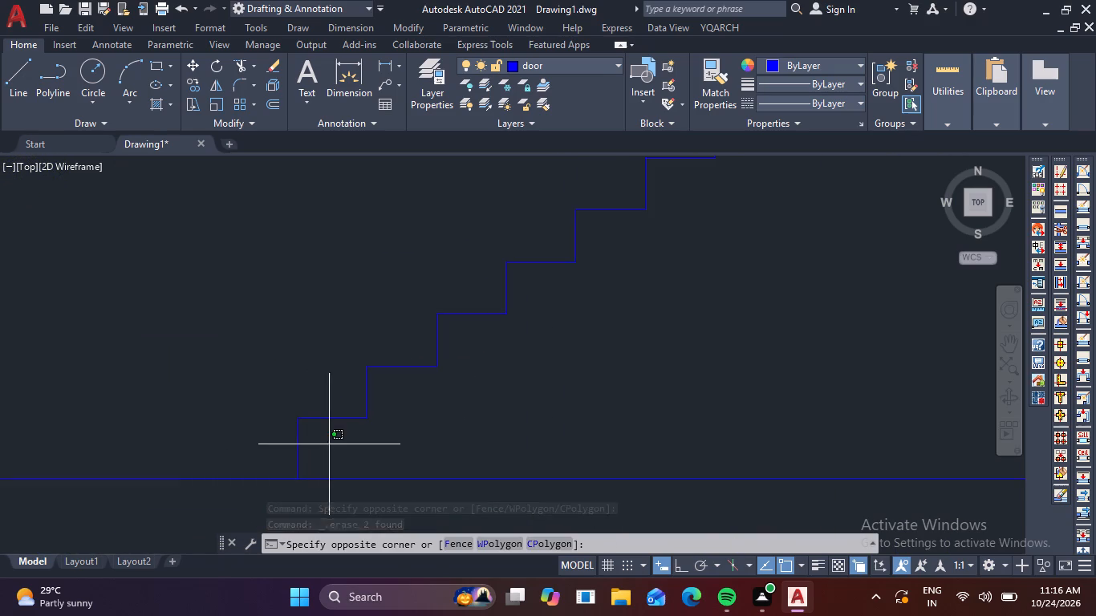
scroll(333, 354, down, 1)
middle_drag(562, 237, 476, 381)
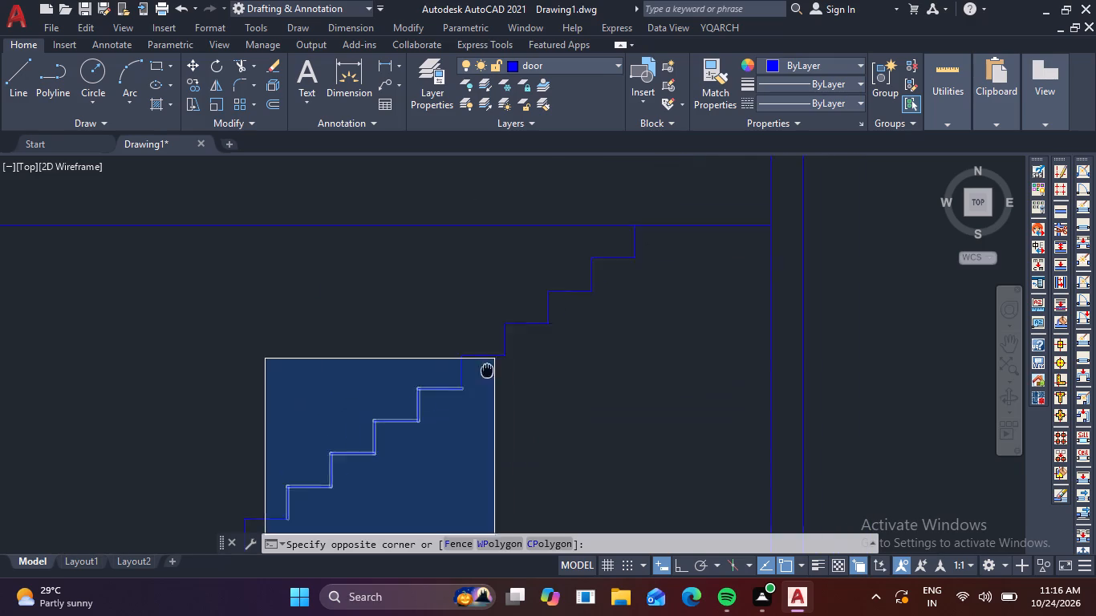
middle_drag(476, 381, 440, 432)
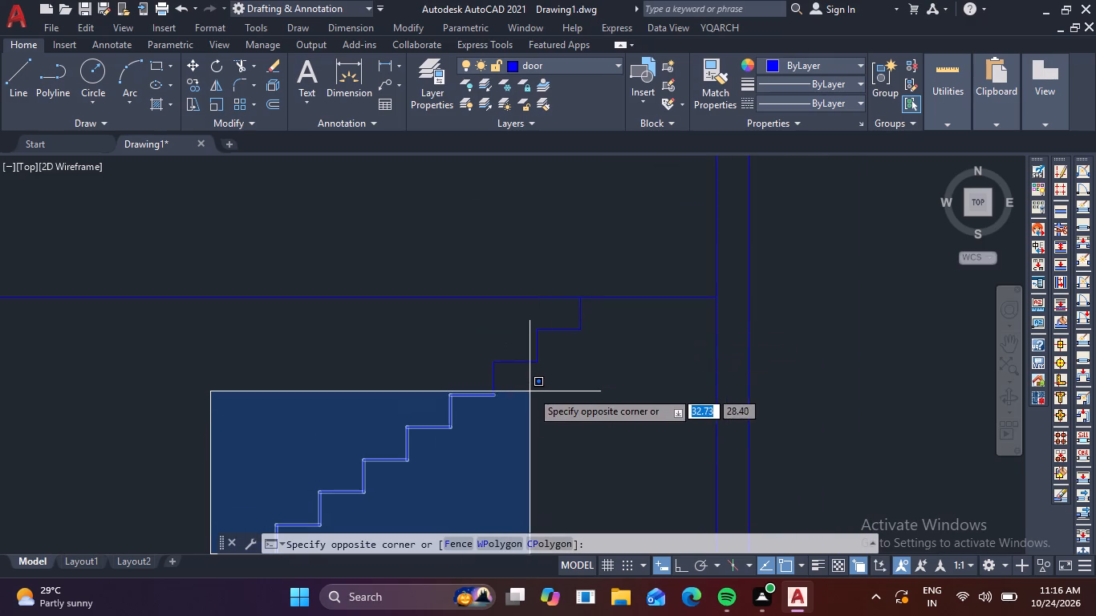
click(584, 319)
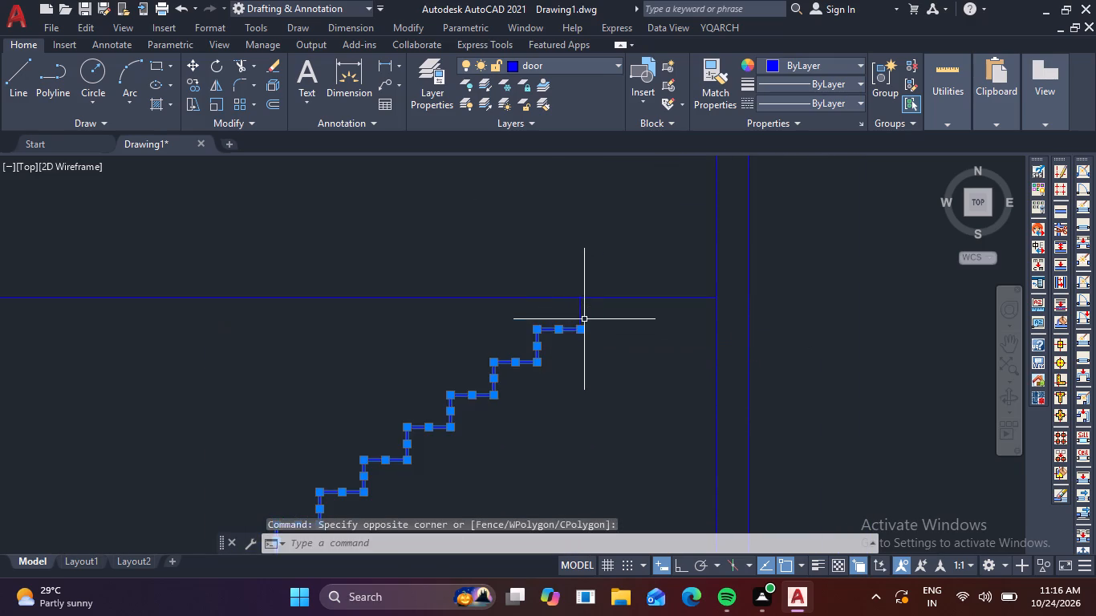
scroll(591, 336, down, 1)
scroll(590, 319, up, 2)
click(586, 326)
click(537, 331)
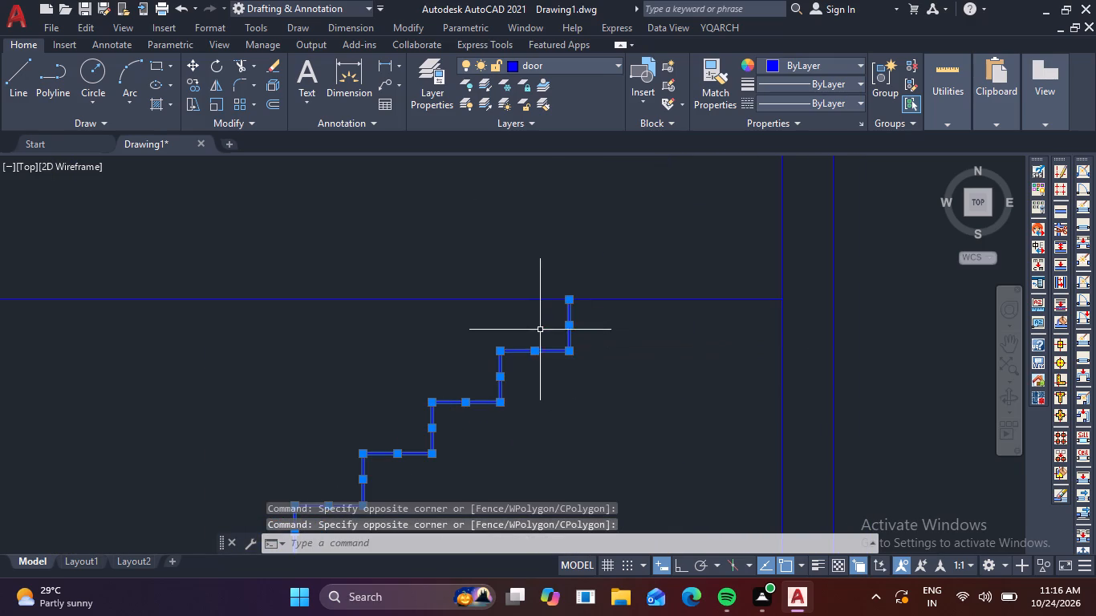
scroll(547, 331, down, 2)
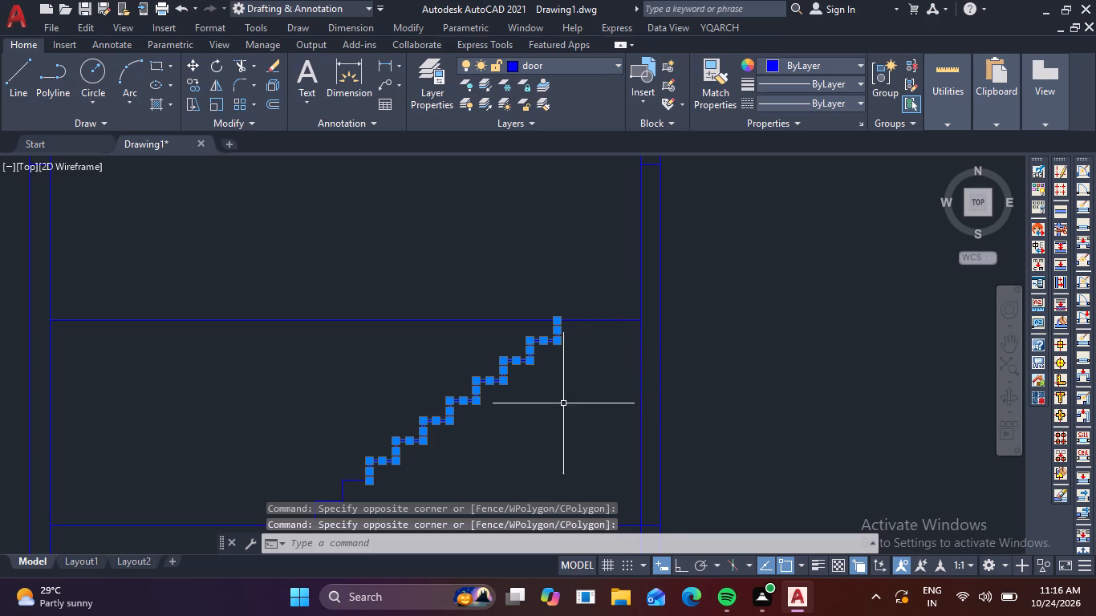
middle_drag(455, 440, 653, 326)
scroll(563, 390, up, 2)
click(534, 371)
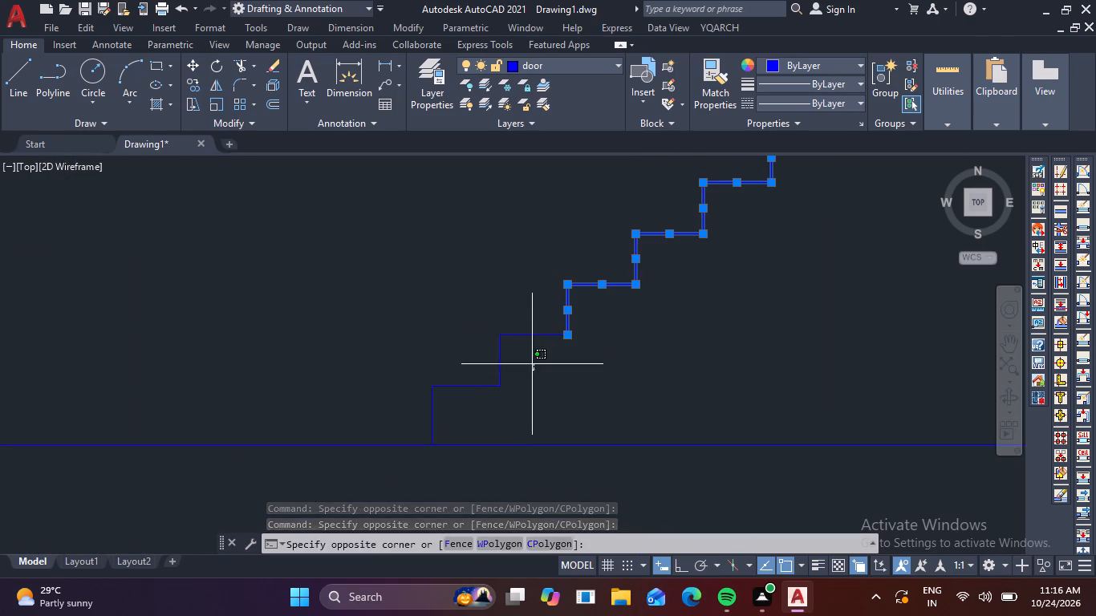
click(481, 328)
text(CO)
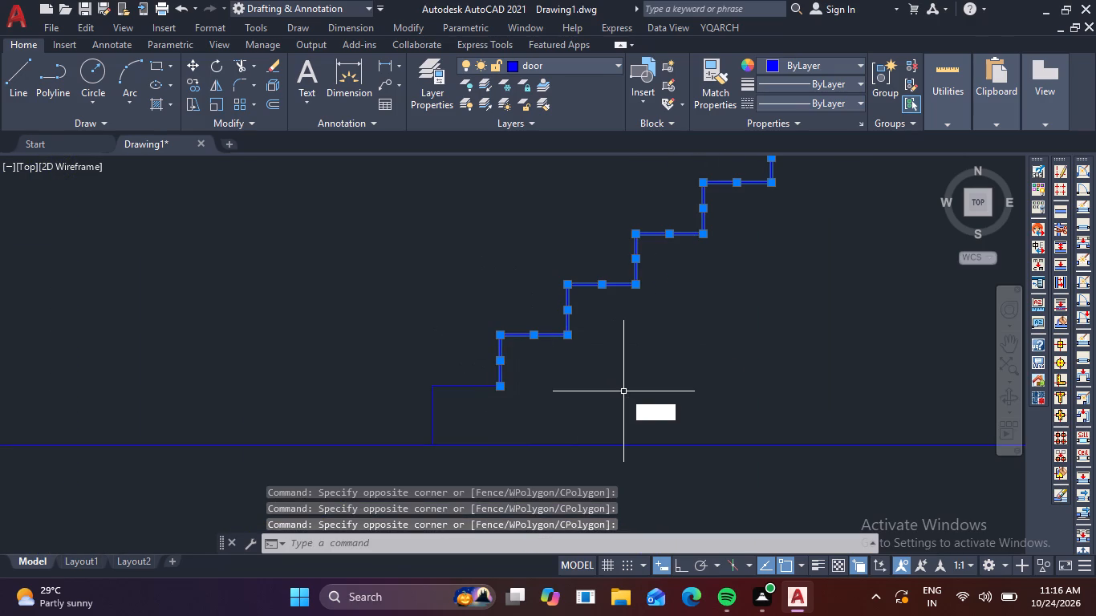
key(space)
click(632, 338)
scroll(725, 351, down, 2)
middle_drag(715, 384, 329, 438)
middle_drag(814, 399, 446, 460)
click(449, 445)
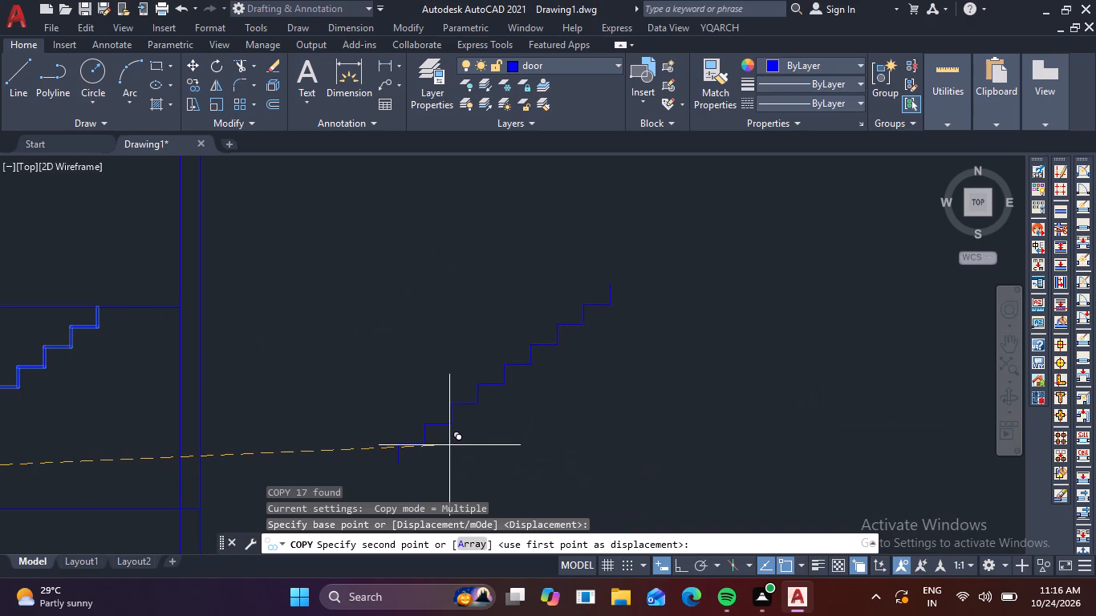
key(Escape)
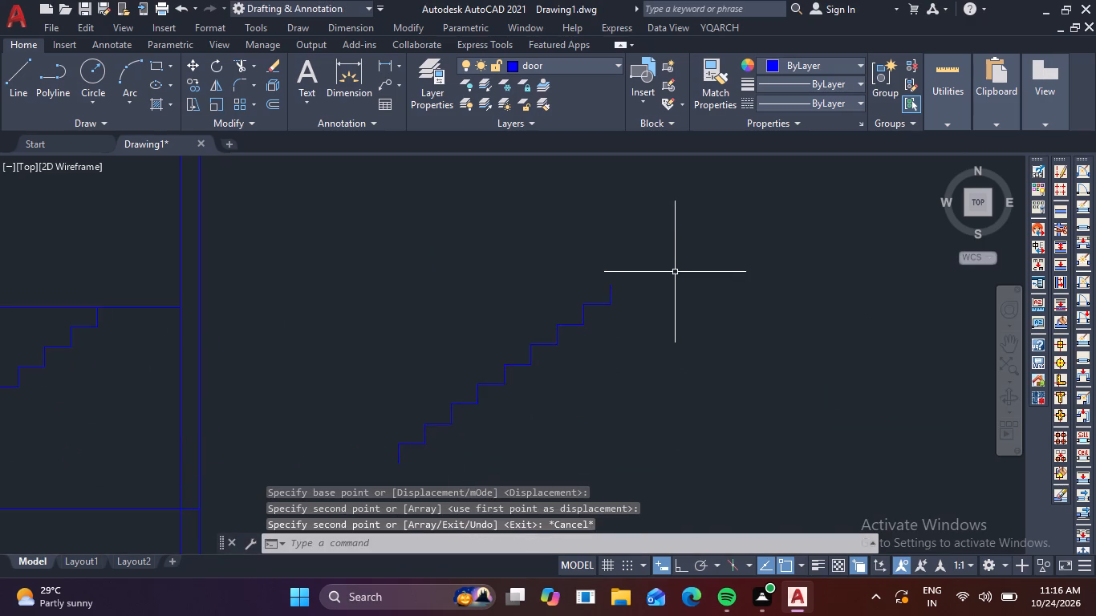
Mirror the copied stair flight about a vertical axis just beyond its top riser, keeping the original flight.
click(672, 219)
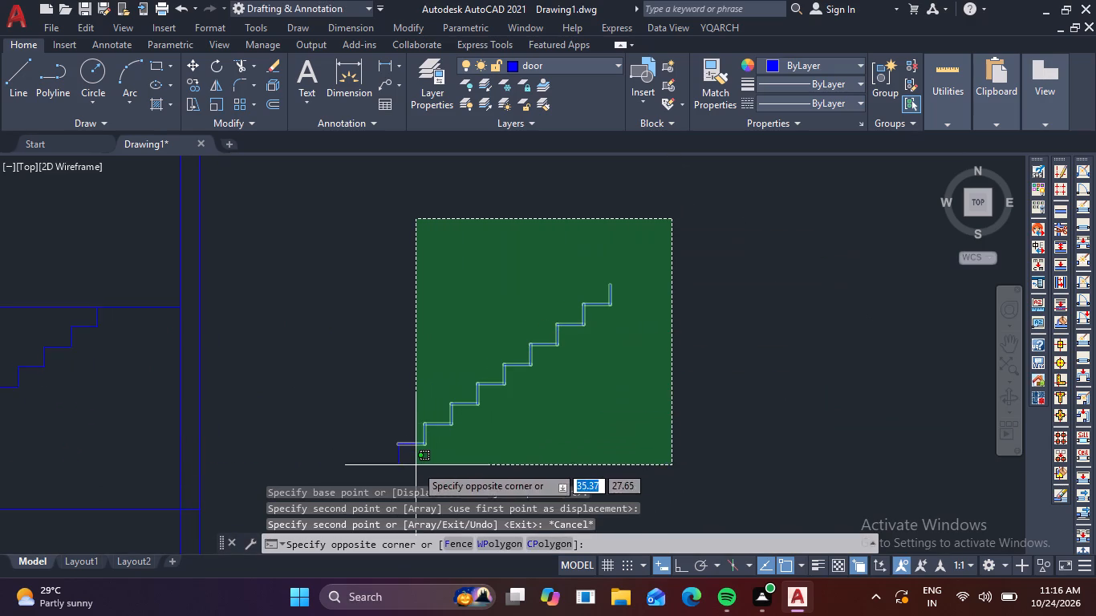
click(355, 467)
text(MI)
key(space)
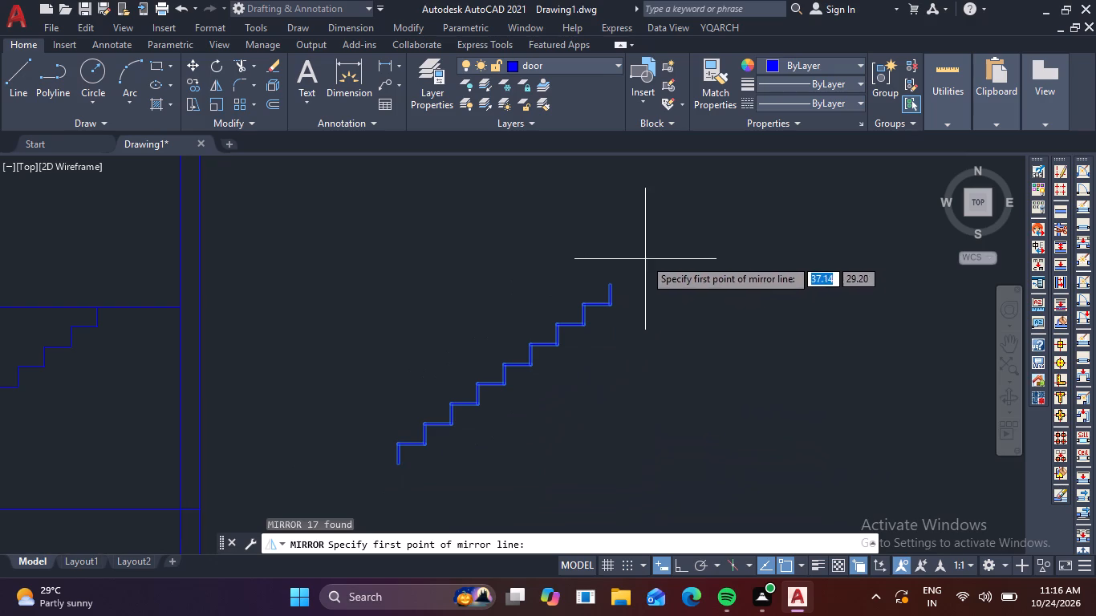
click(629, 246)
key(F8)
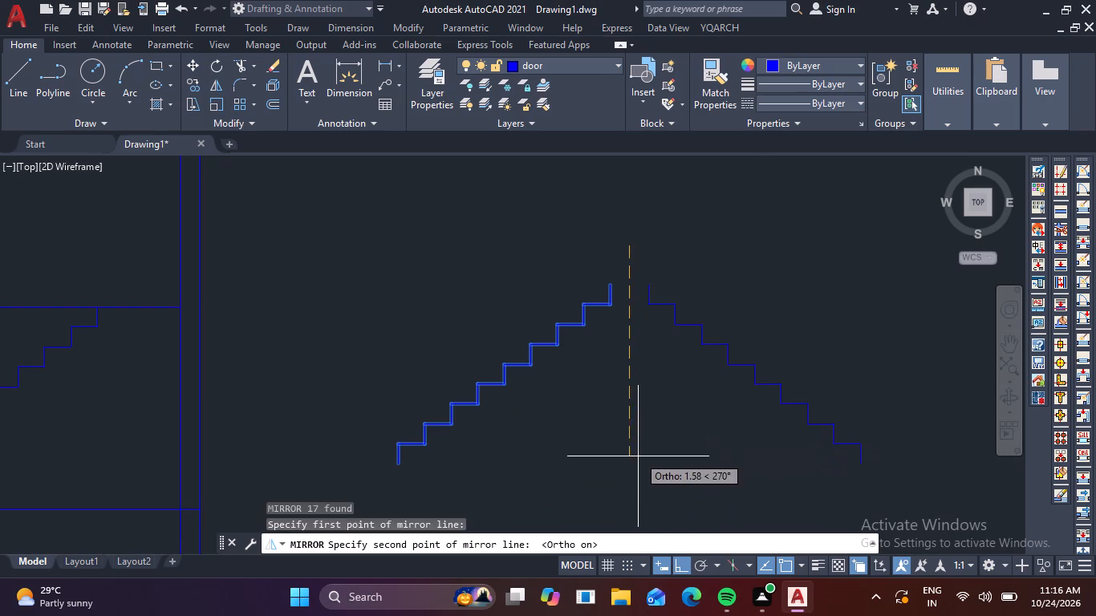
click(636, 475)
key(space)
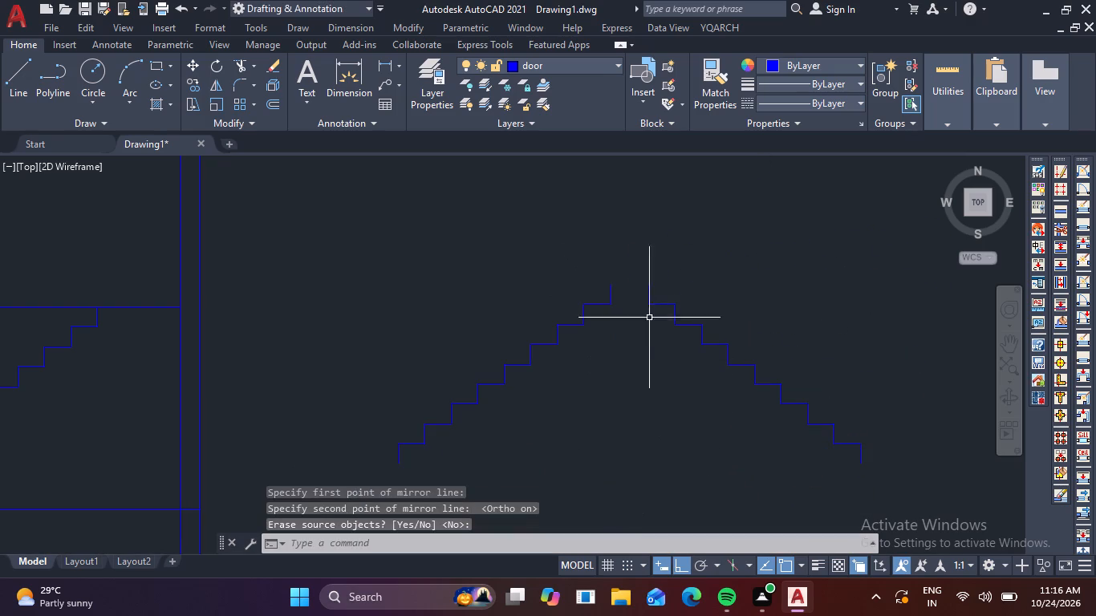
Copy the mirrored flight by its lowest riser's lower end onto the lower staircase's top end at the mid-height line.
click(638, 257)
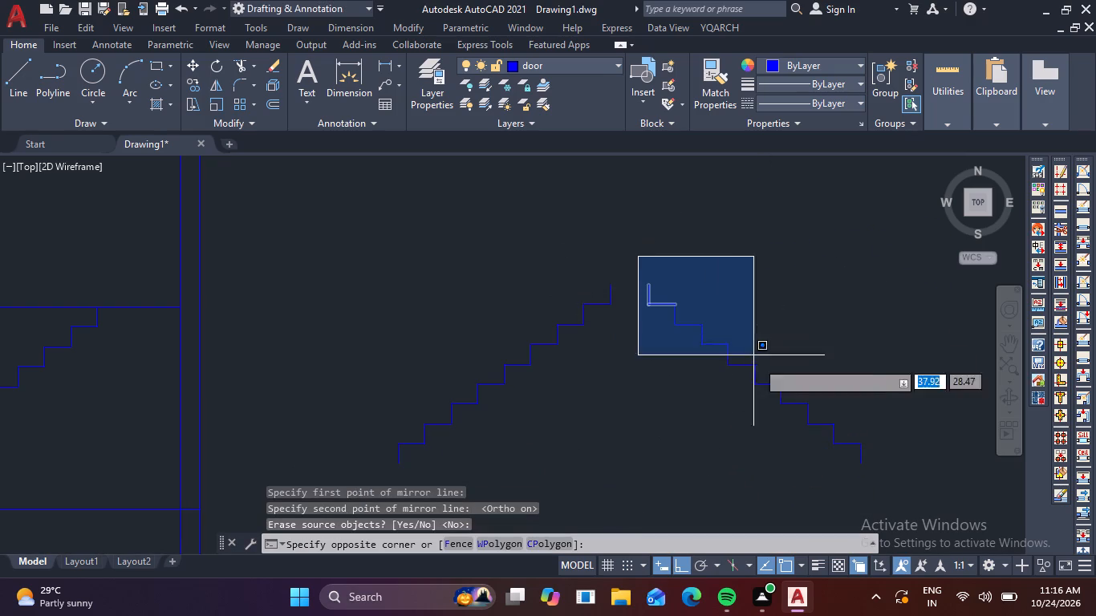
click(904, 480)
text(CO)
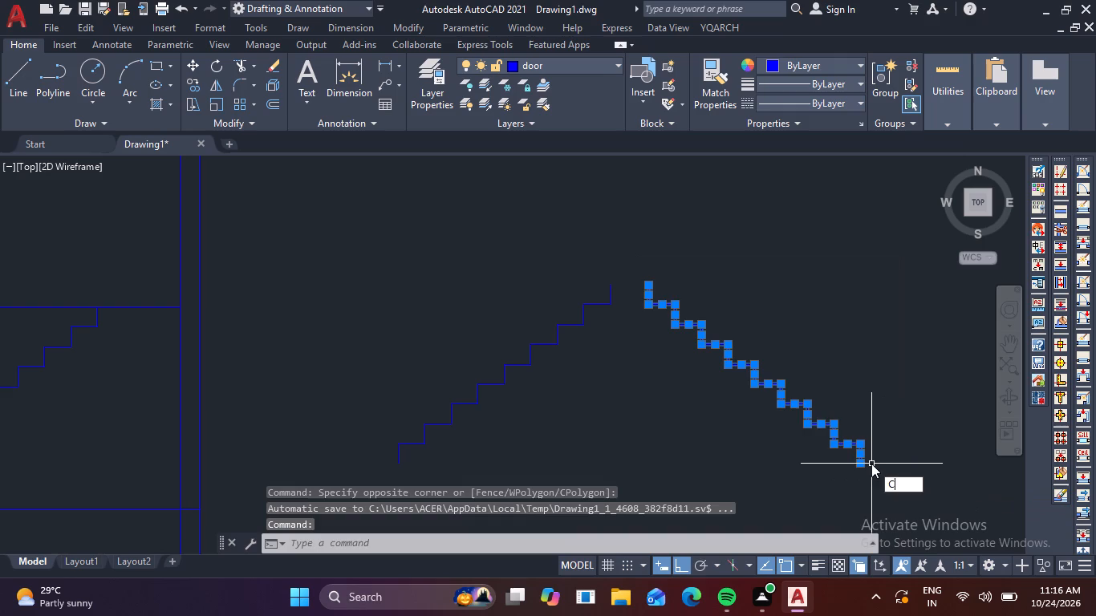
key(space)
scroll(871, 464, up, 2)
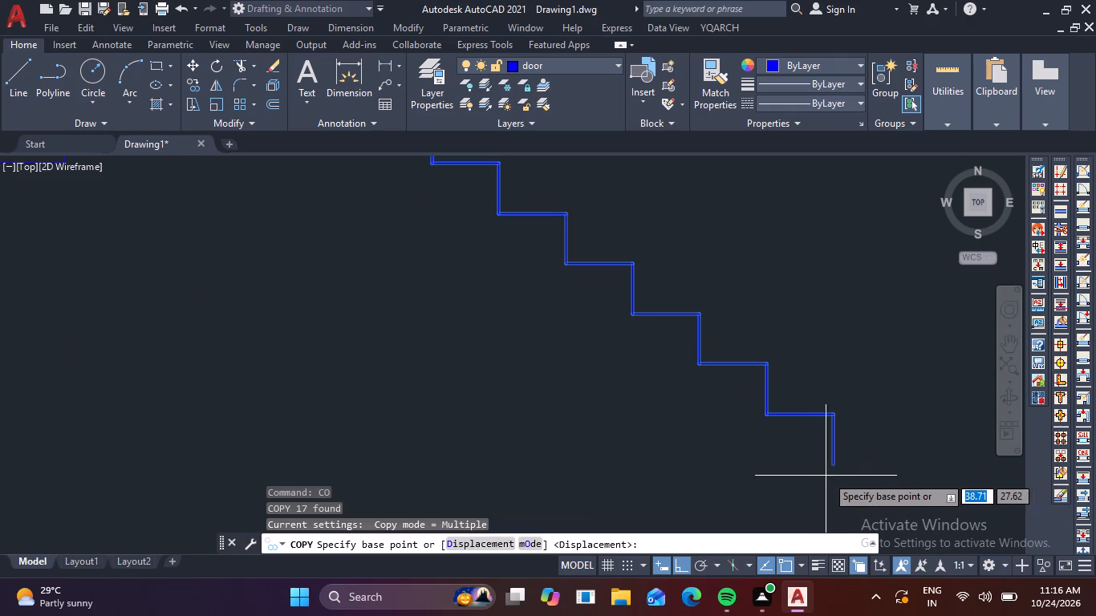
click(838, 468)
scroll(753, 486, down, 3)
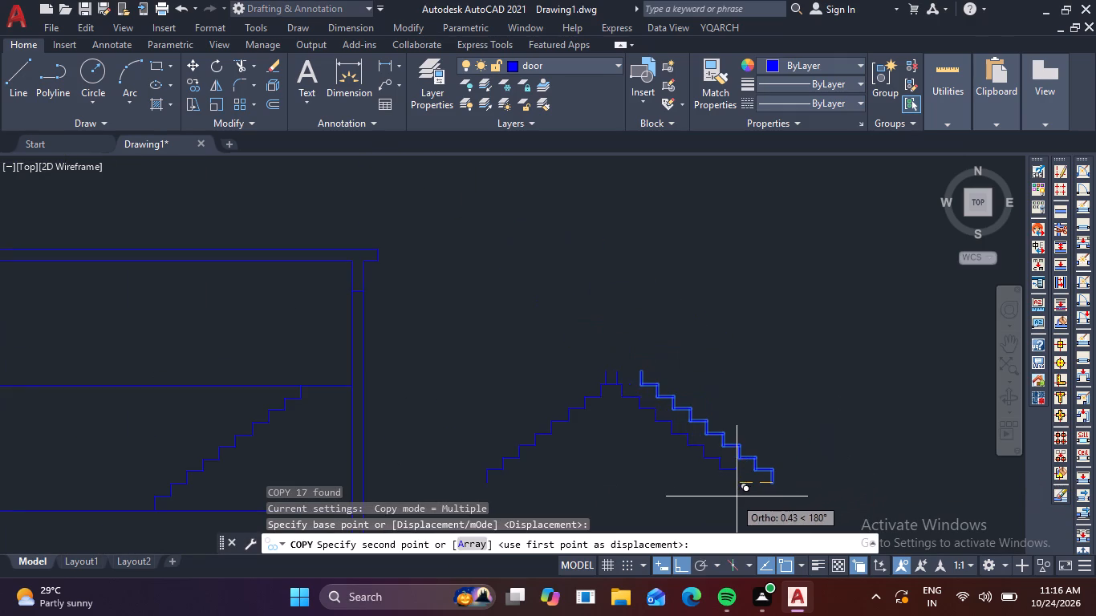
key(F8)
middle_drag(584, 492, 729, 540)
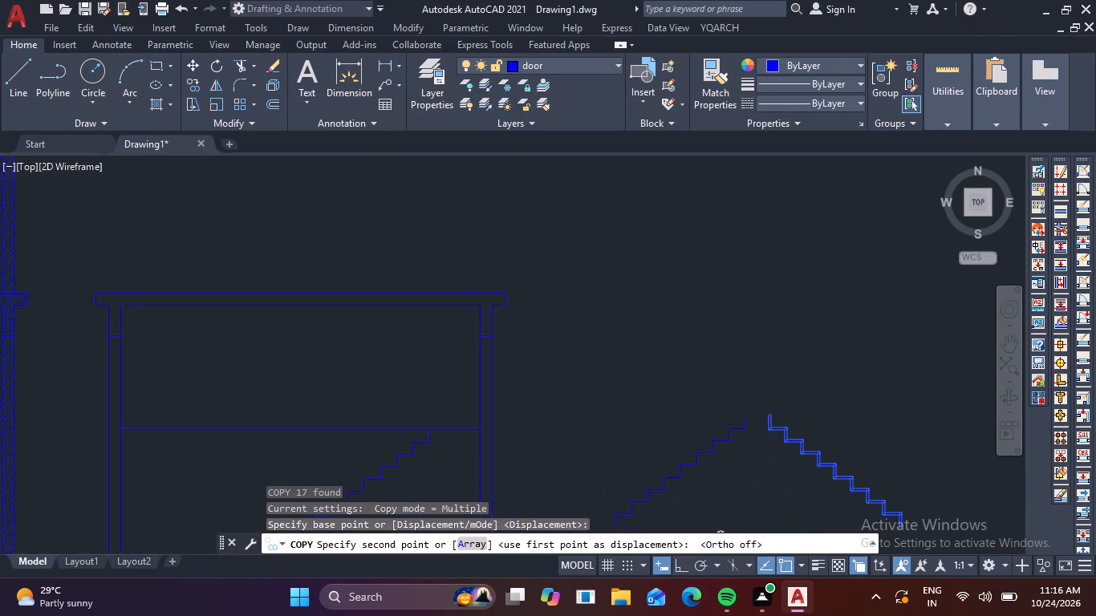
middle_drag(729, 540, 733, 541)
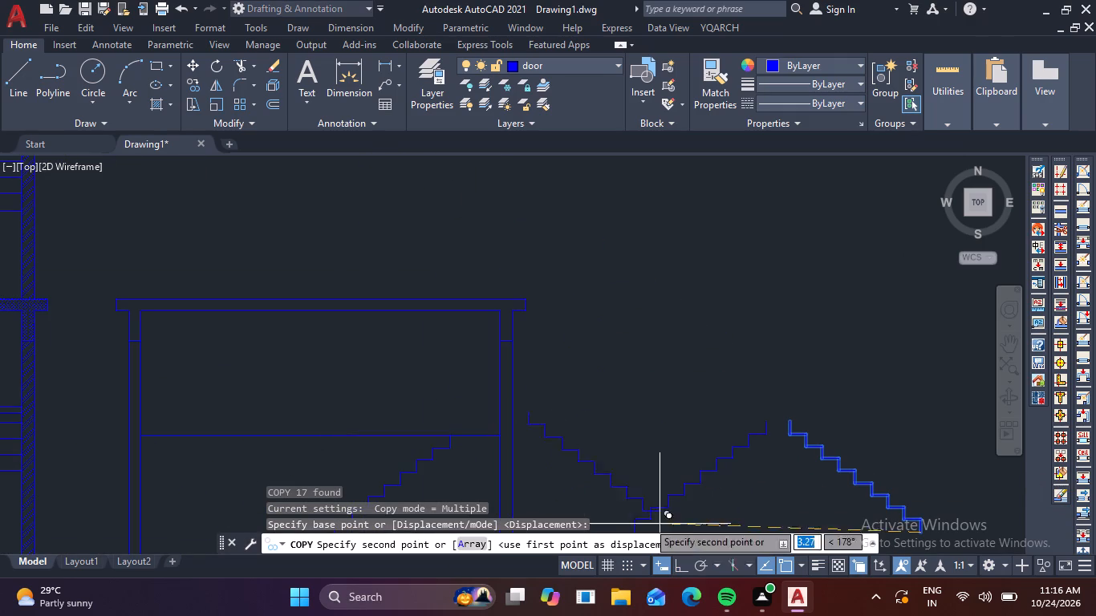
scroll(428, 431, up, 2)
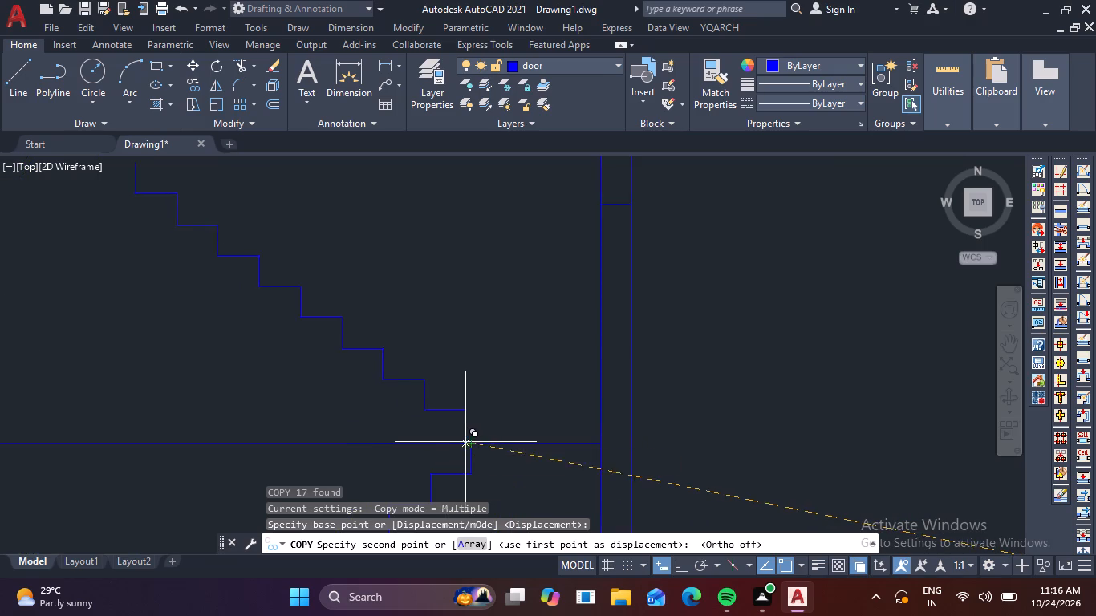
click(468, 442)
scroll(395, 500, down, 2)
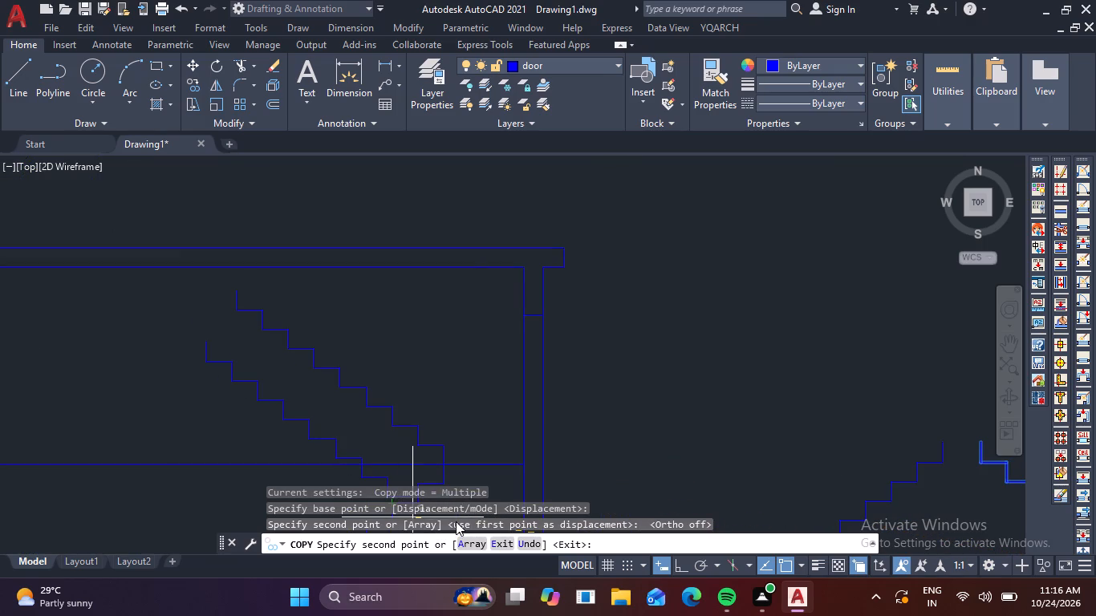
key(Escape)
Add one more step to the upper flight by copying its top tread and riser onto the top riser's upper end.
scroll(245, 337, up, 1)
middle_drag(246, 344, 258, 360)
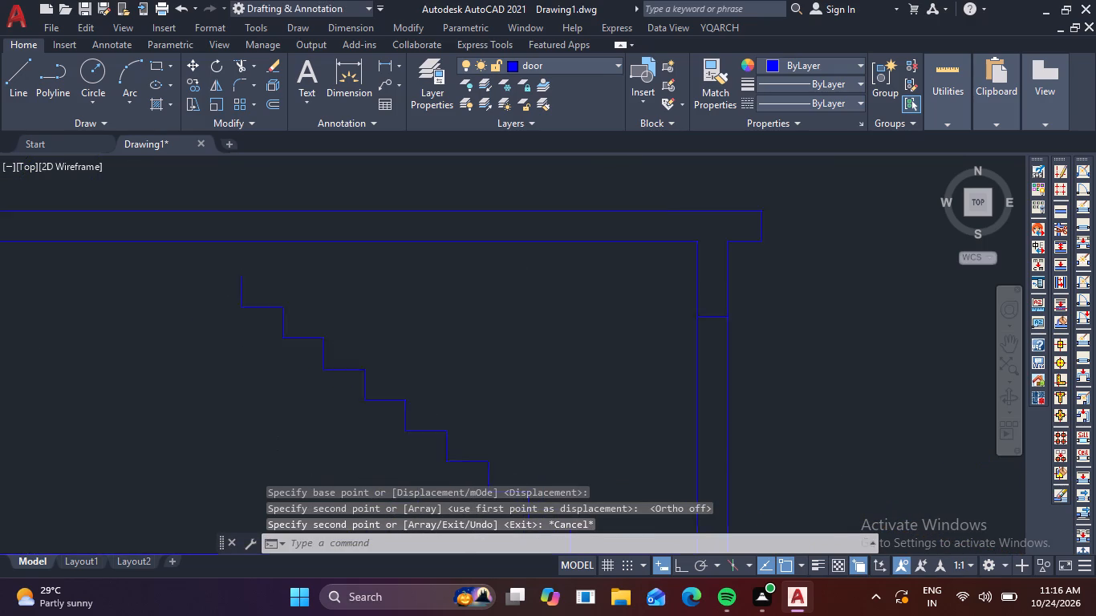
middle_drag(258, 360, 331, 484)
scroll(321, 450, up, 2)
drag(326, 433, 327, 423)
click(279, 380)
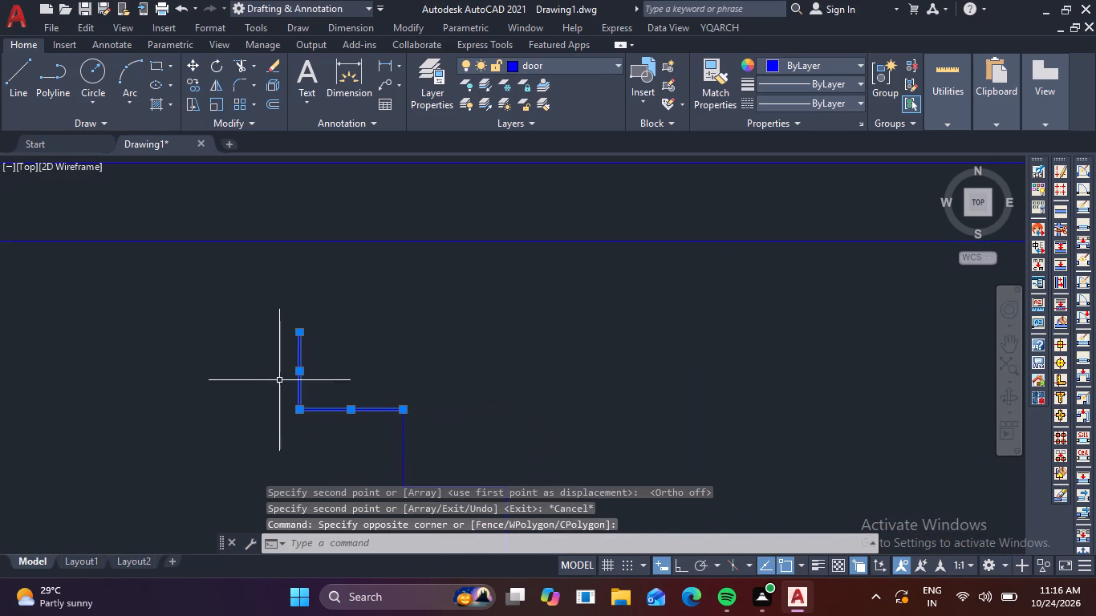
text(CO)
key(space)
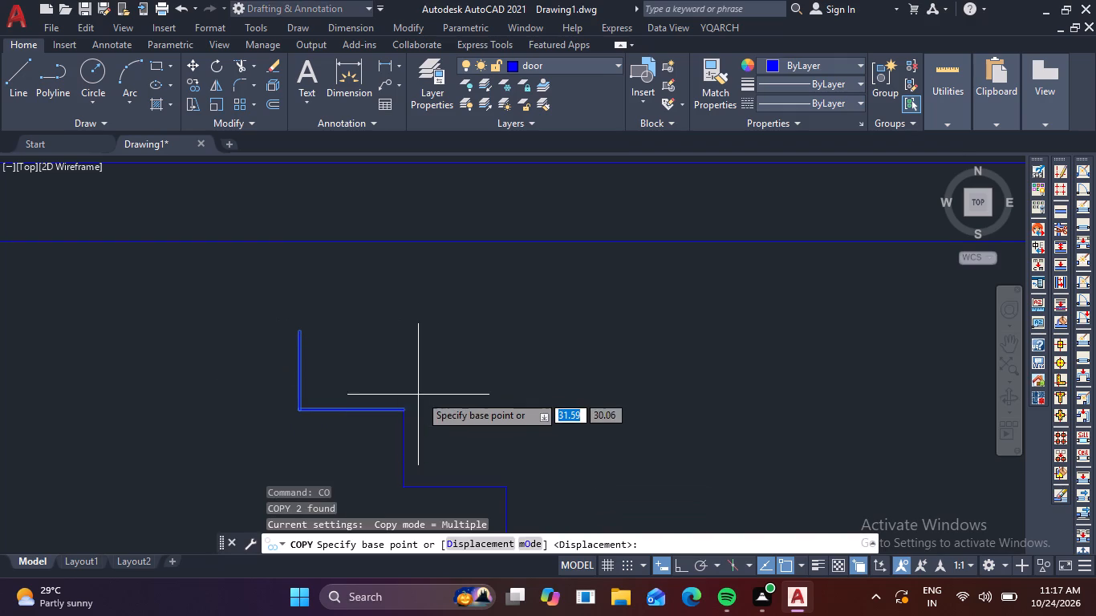
click(405, 412)
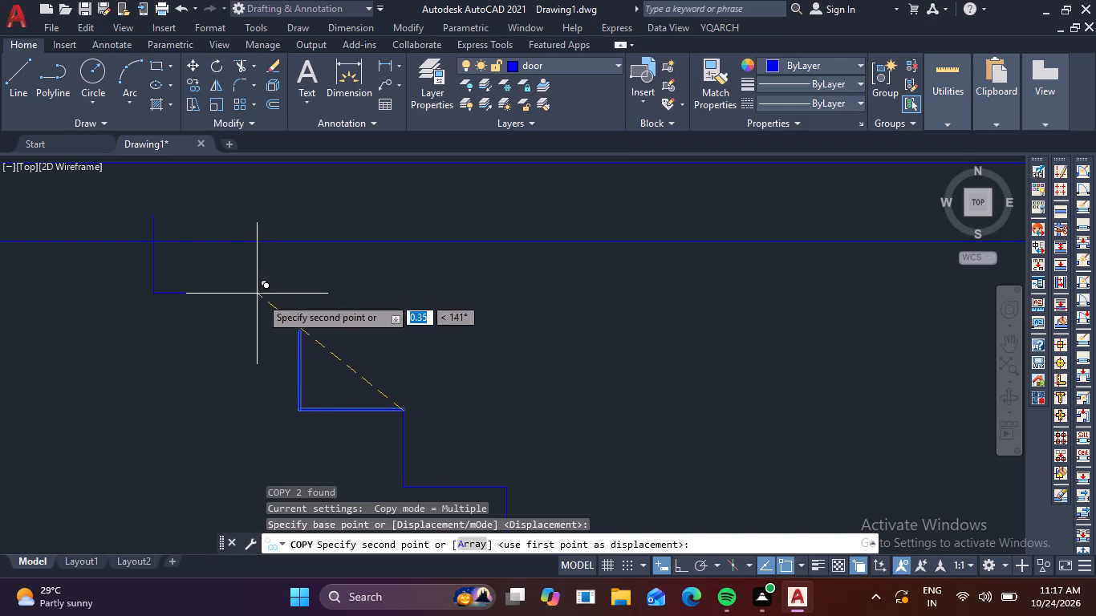
click(296, 329)
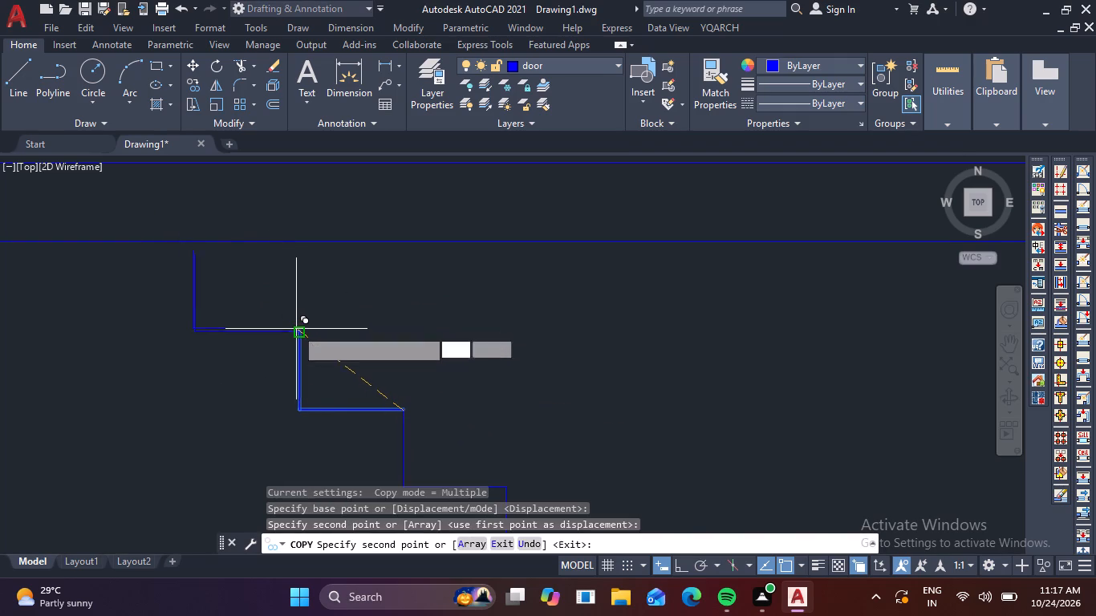
key(Escape)
key(Escape)
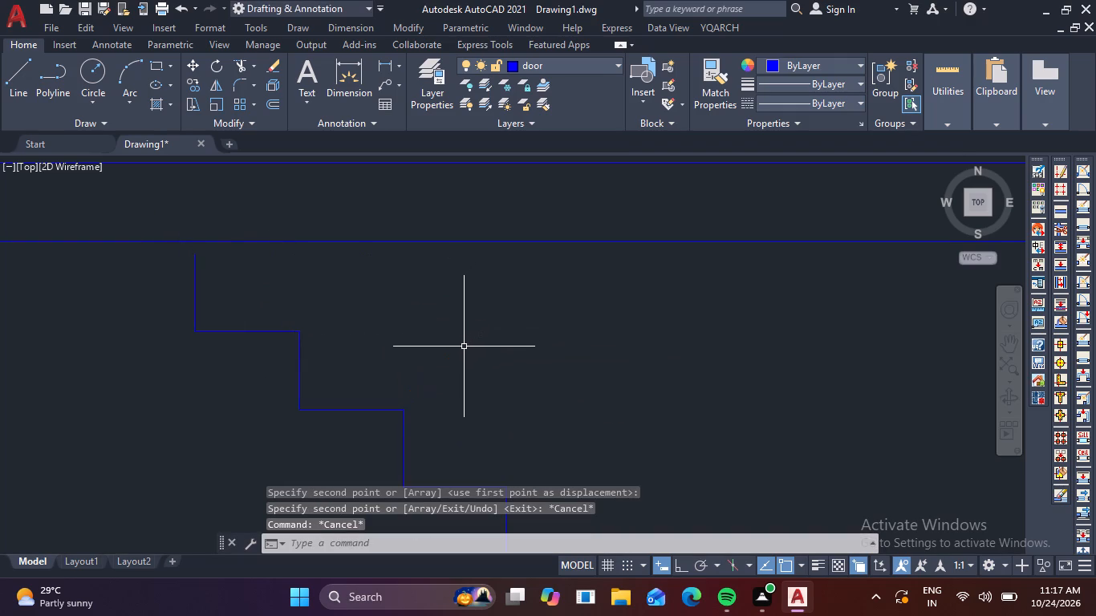
Extend the upper flight's top riser up to the underside of the slab.
text(EX)
key(space)
click(209, 286)
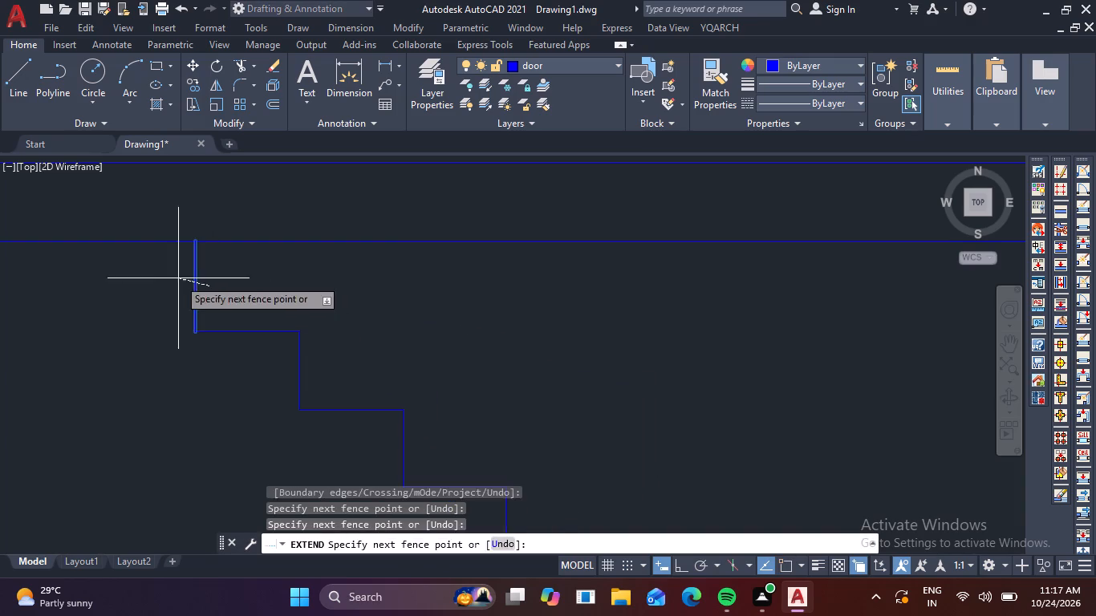
click(172, 277)
scroll(359, 290, down, 3)
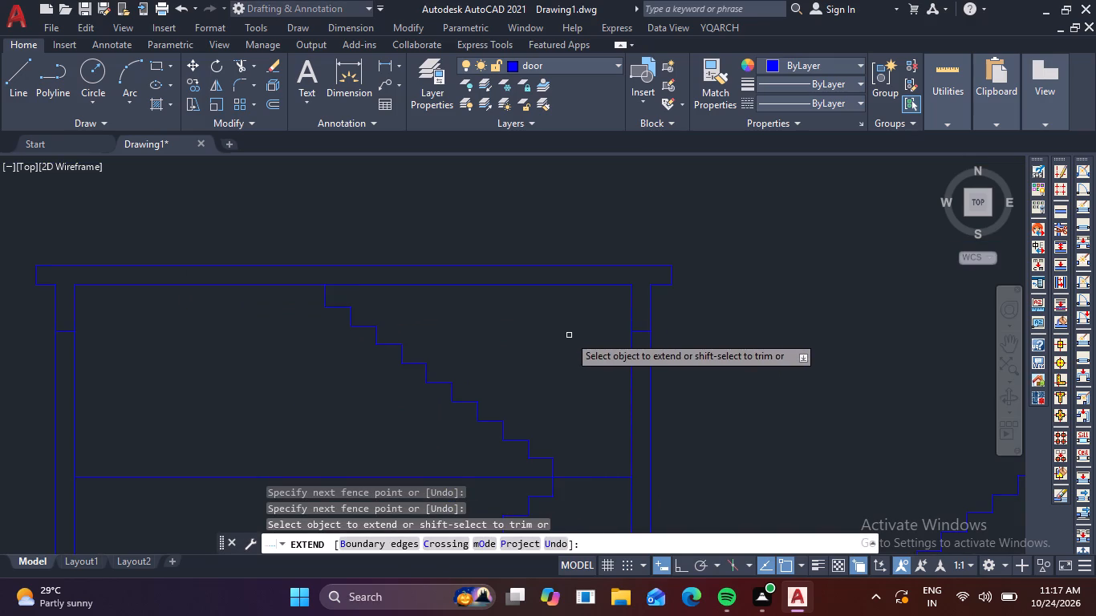
key(Escape)
key(Escape)
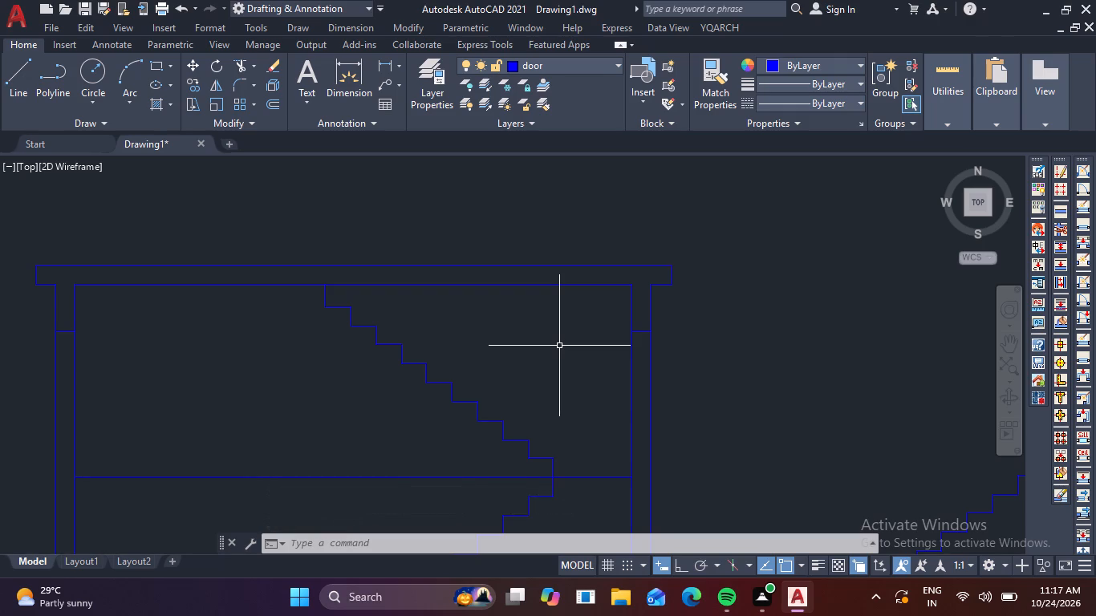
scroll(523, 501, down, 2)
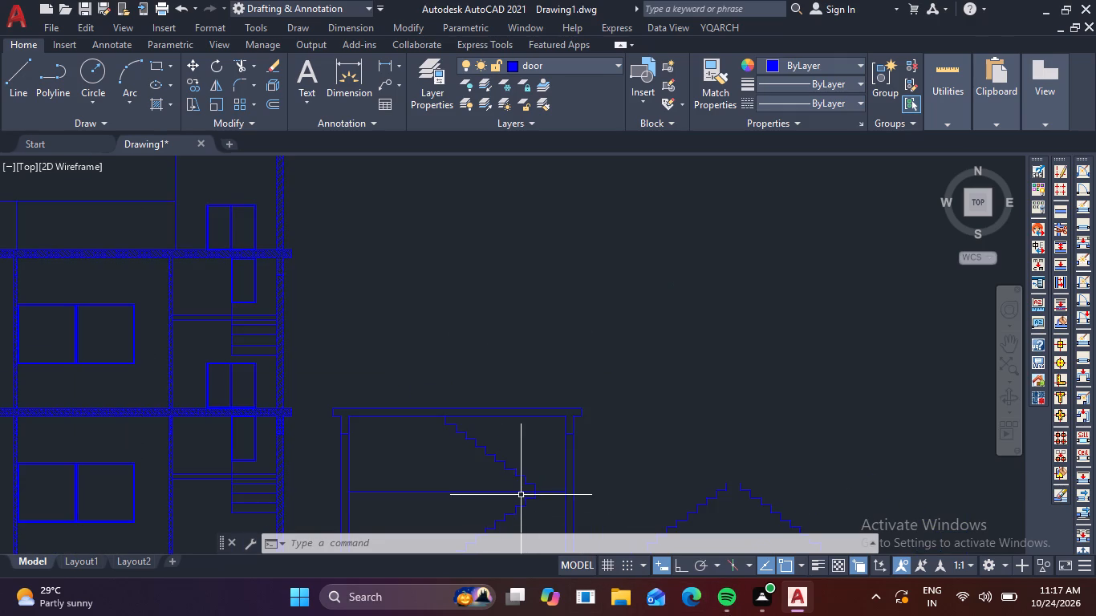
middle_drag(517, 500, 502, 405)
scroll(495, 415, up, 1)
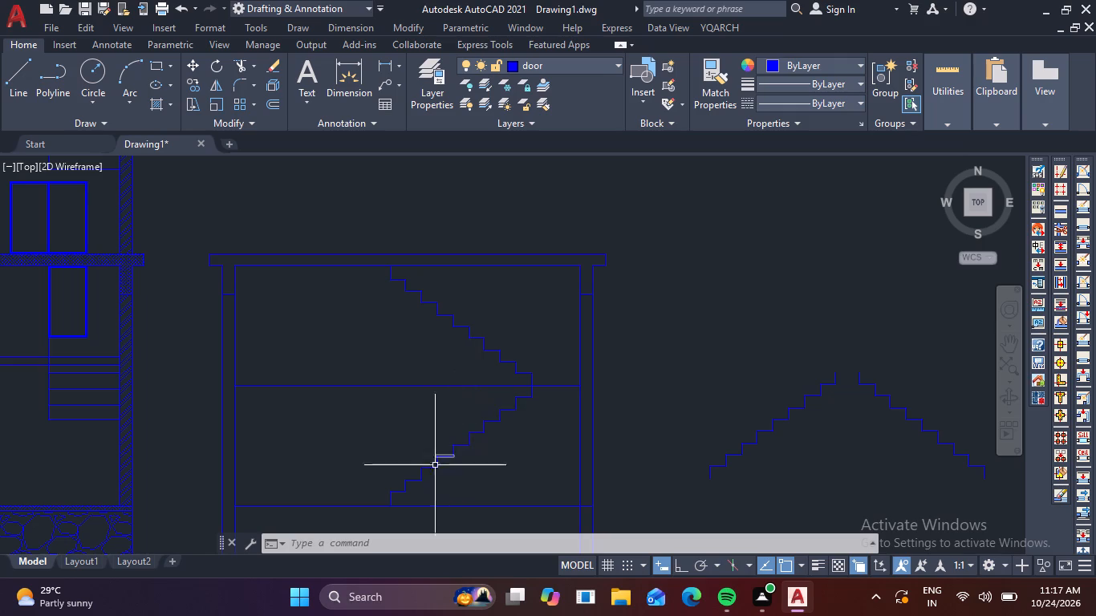
Delete the lowest riser of the lower stair flight.
middle_drag(420, 484, 439, 428)
scroll(411, 458, up, 3)
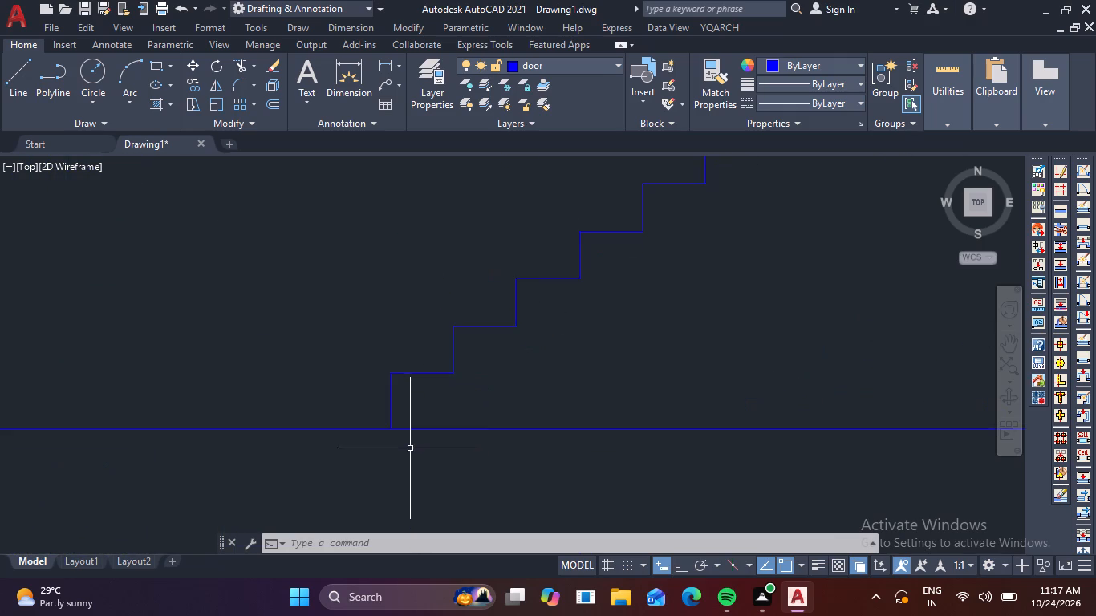
click(413, 404)
click(353, 403)
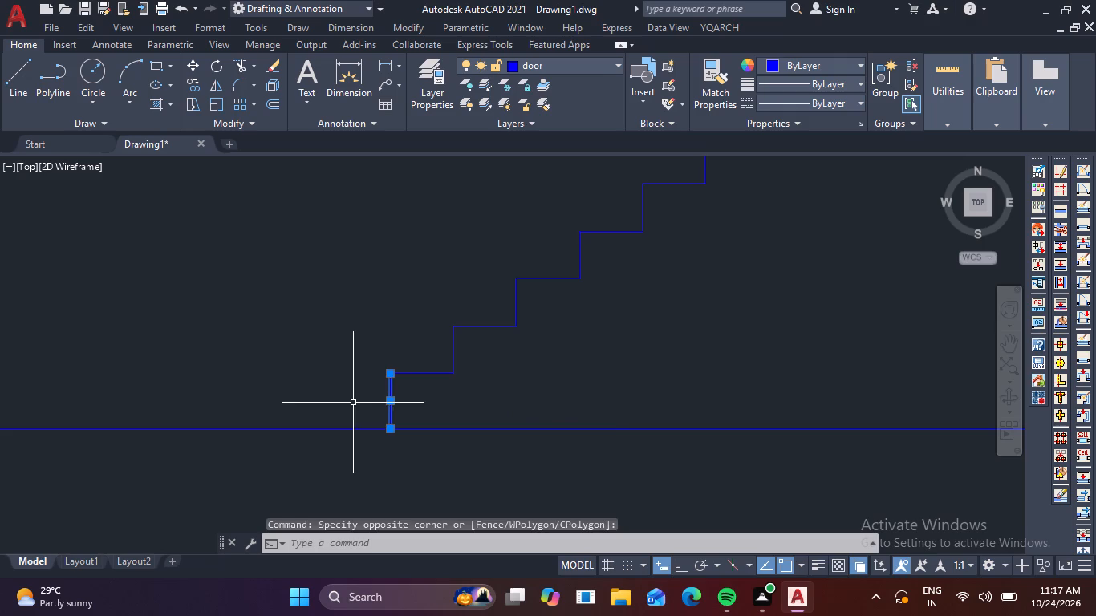
key(Delete)
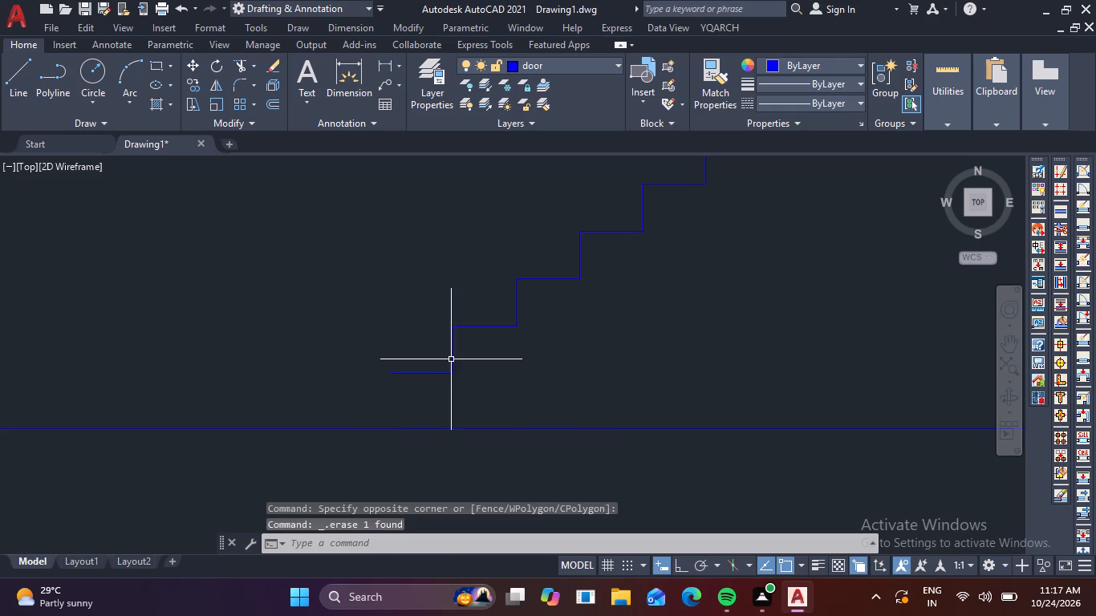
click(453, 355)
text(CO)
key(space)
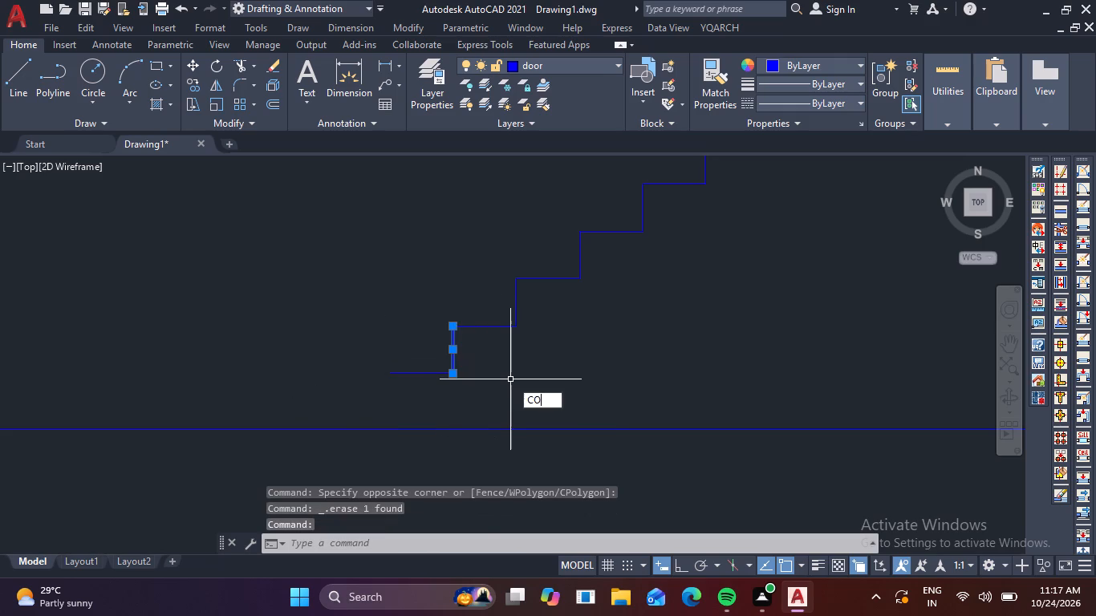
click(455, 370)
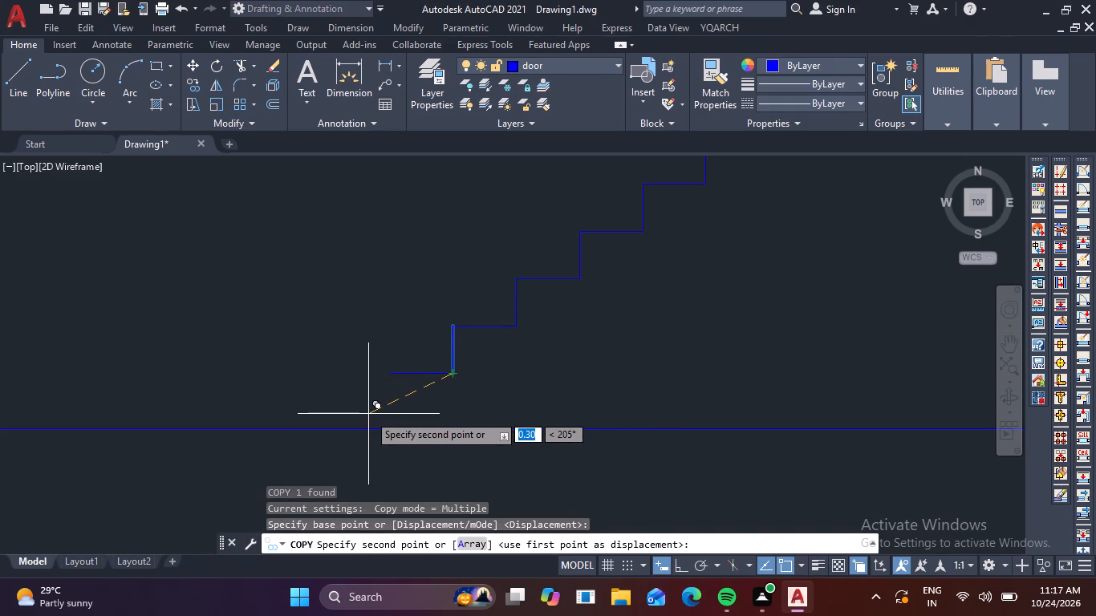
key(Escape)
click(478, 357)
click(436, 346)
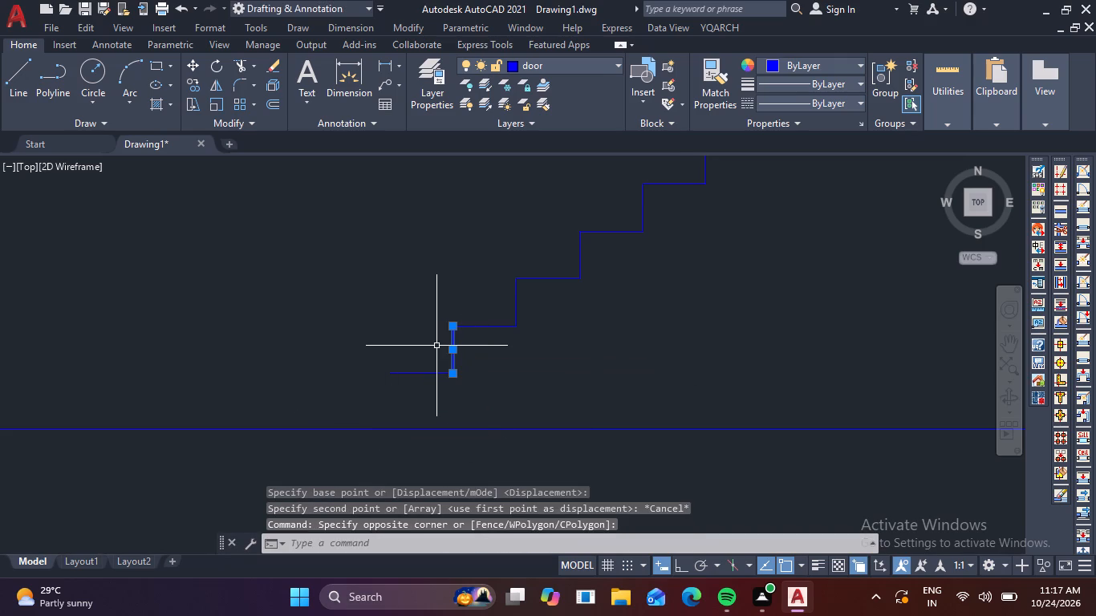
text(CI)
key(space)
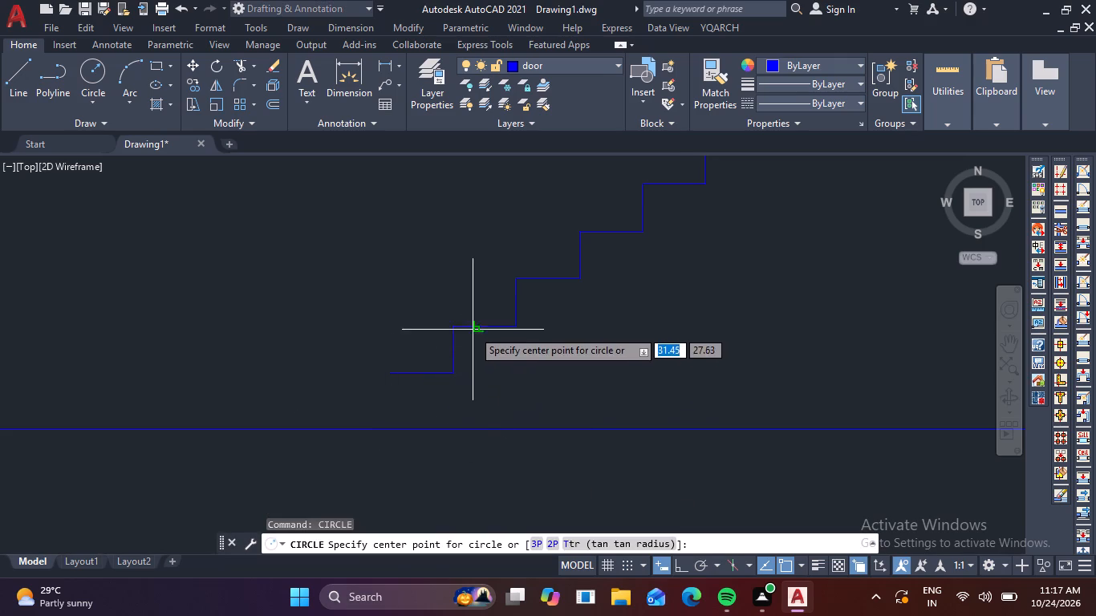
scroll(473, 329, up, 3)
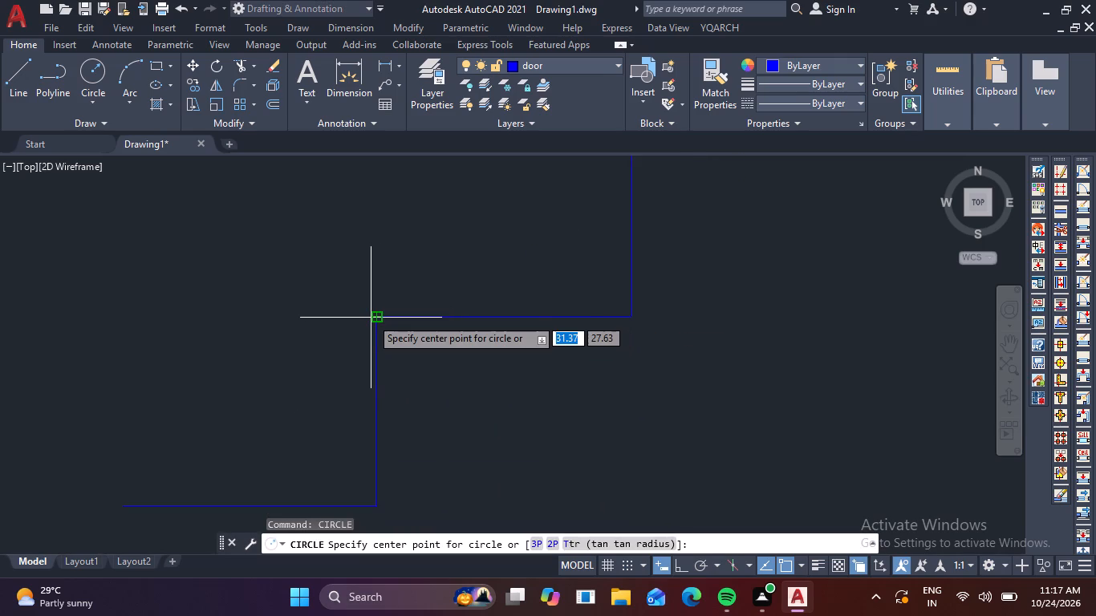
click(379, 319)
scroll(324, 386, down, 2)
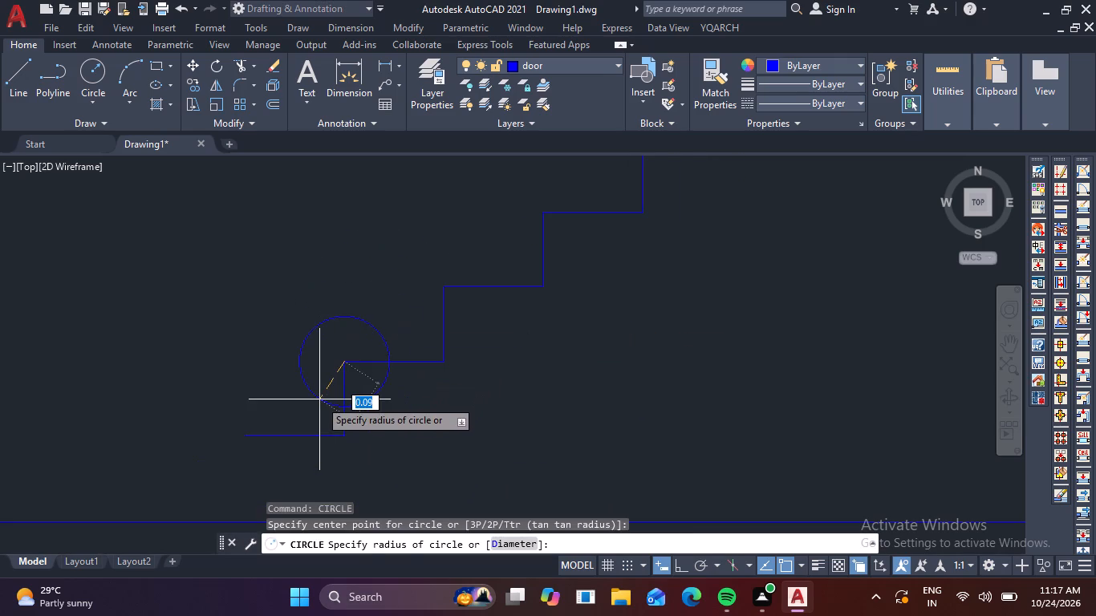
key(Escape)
Copy the lower flight's bottom remaining riser by its upper end onto the free end of the lowest tread.
click(372, 395)
click(323, 381)
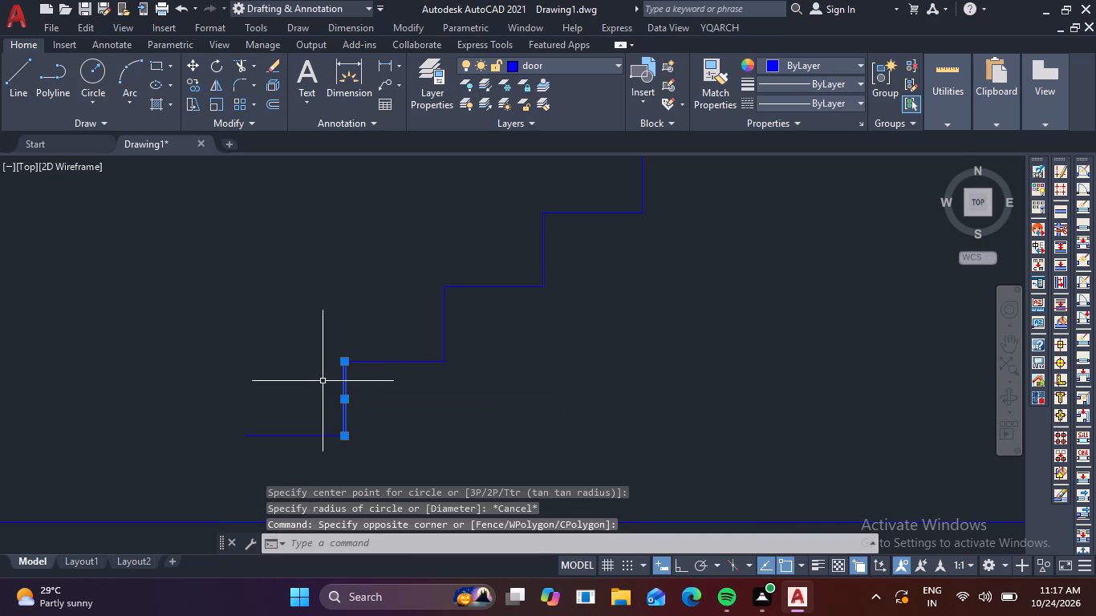
text(CO)
key(space)
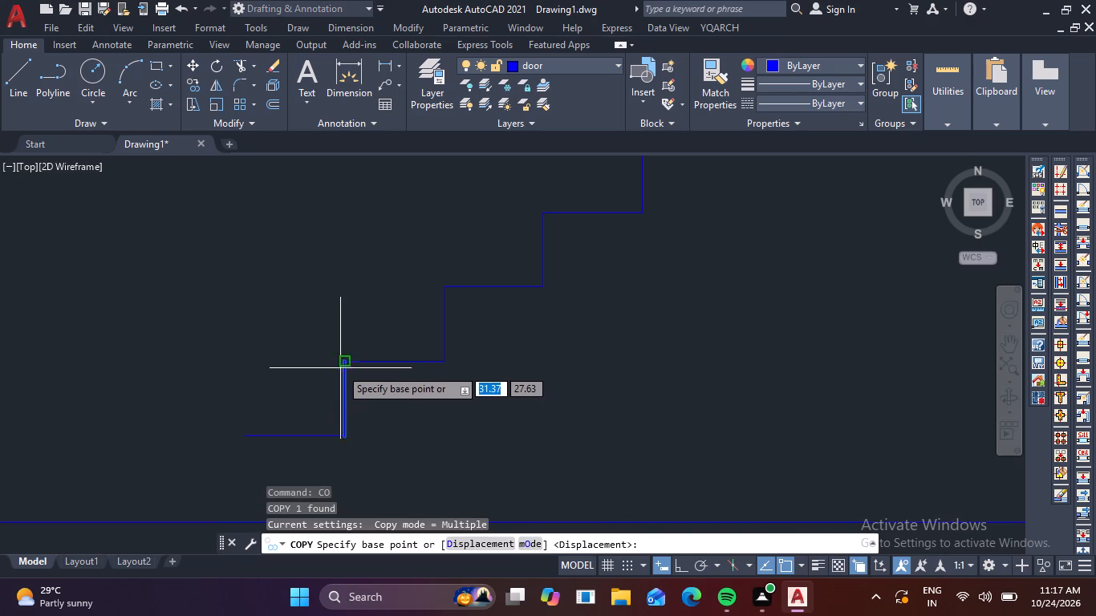
click(345, 364)
scroll(244, 443, up, 2)
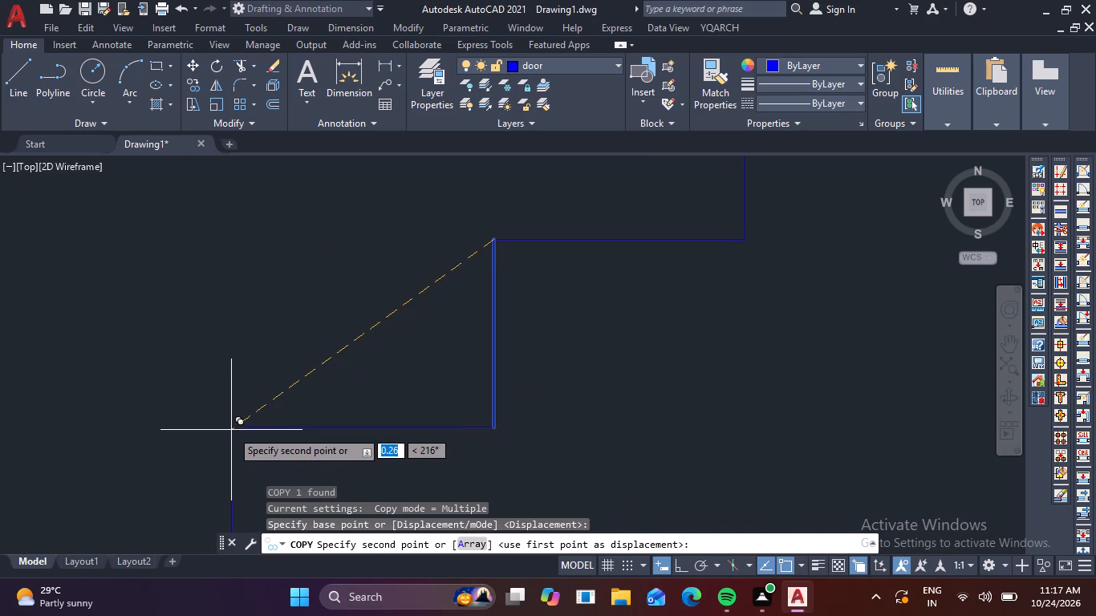
click(246, 426)
key(Escape)
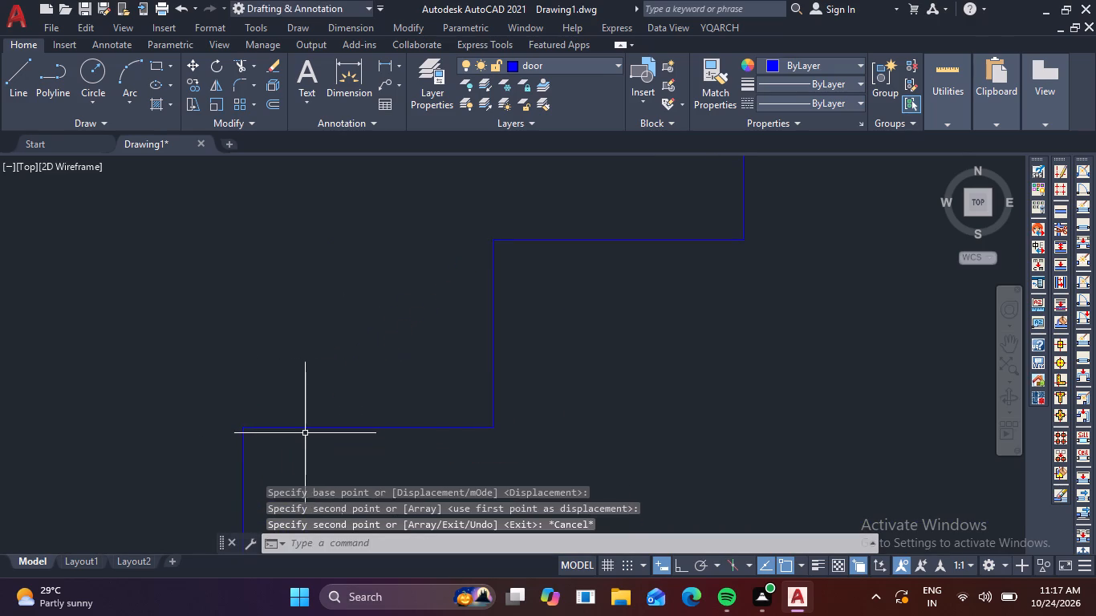
Move the lower flight's bottom steps and the short line at mid-height straight down until the lowest riser meets the floor line.
scroll(322, 430, down, 5)
scroll(570, 300, up, 1)
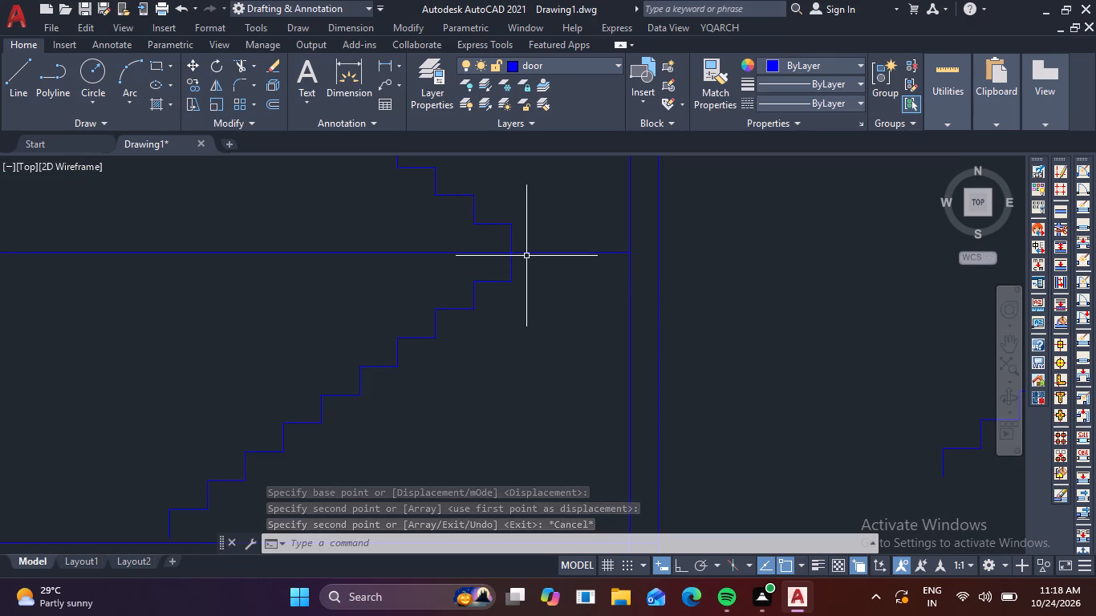
click(527, 252)
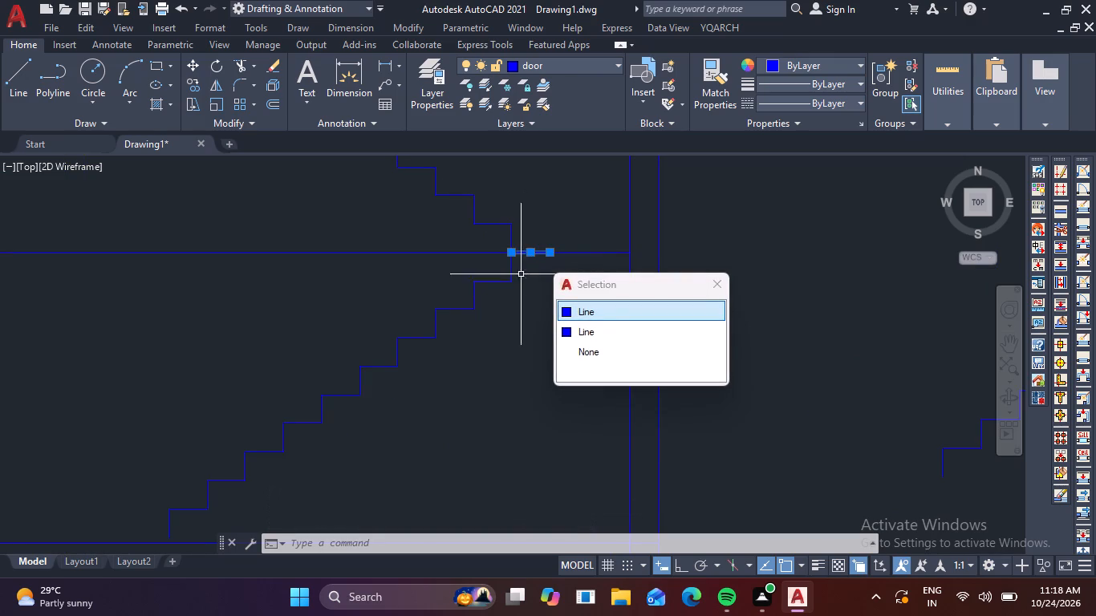
click(575, 314)
click(524, 272)
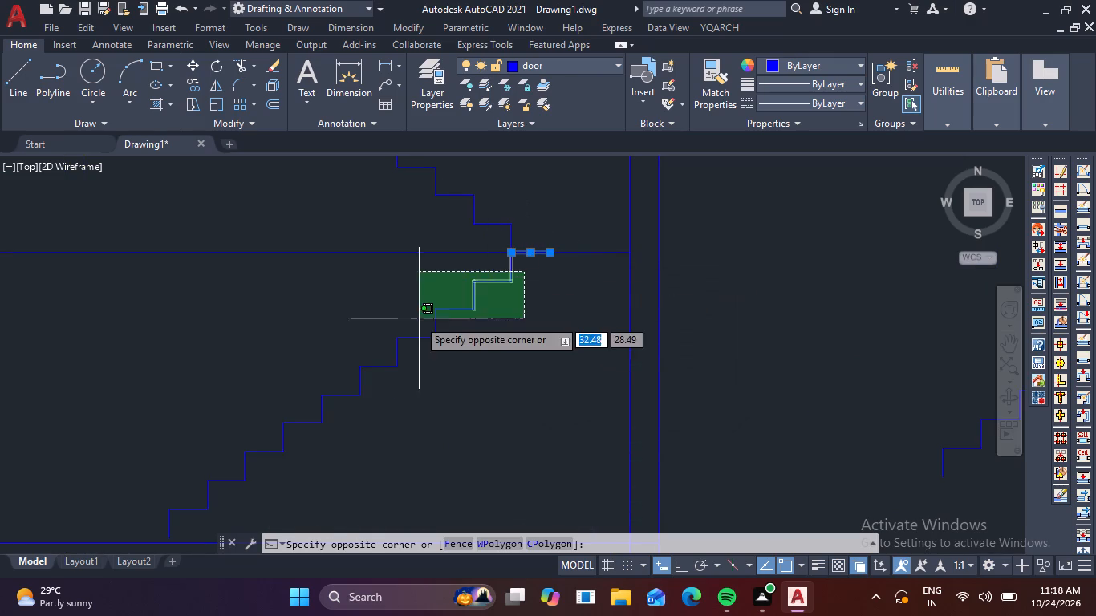
scroll(370, 346, down, 2)
middle_drag(357, 369, 400, 329)
scroll(326, 377, up, 4)
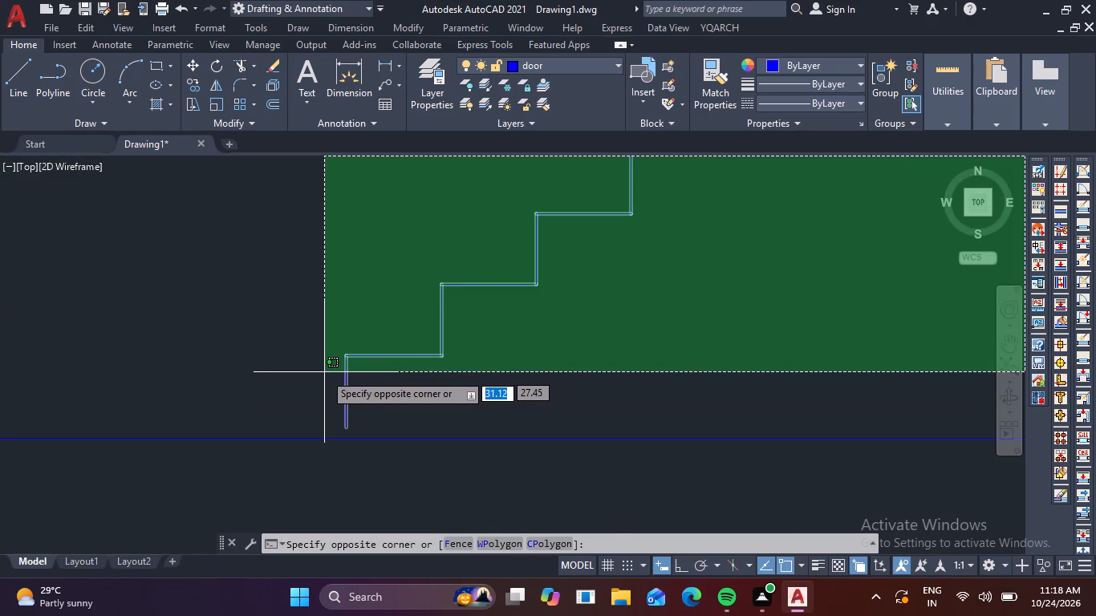
click(324, 373)
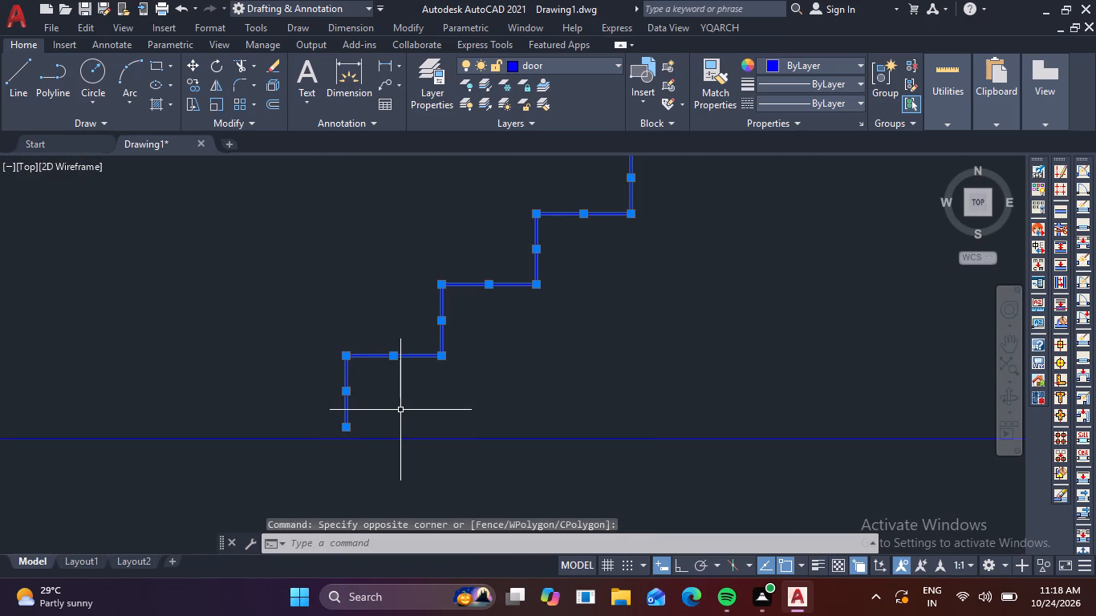
text(M)
key(space)
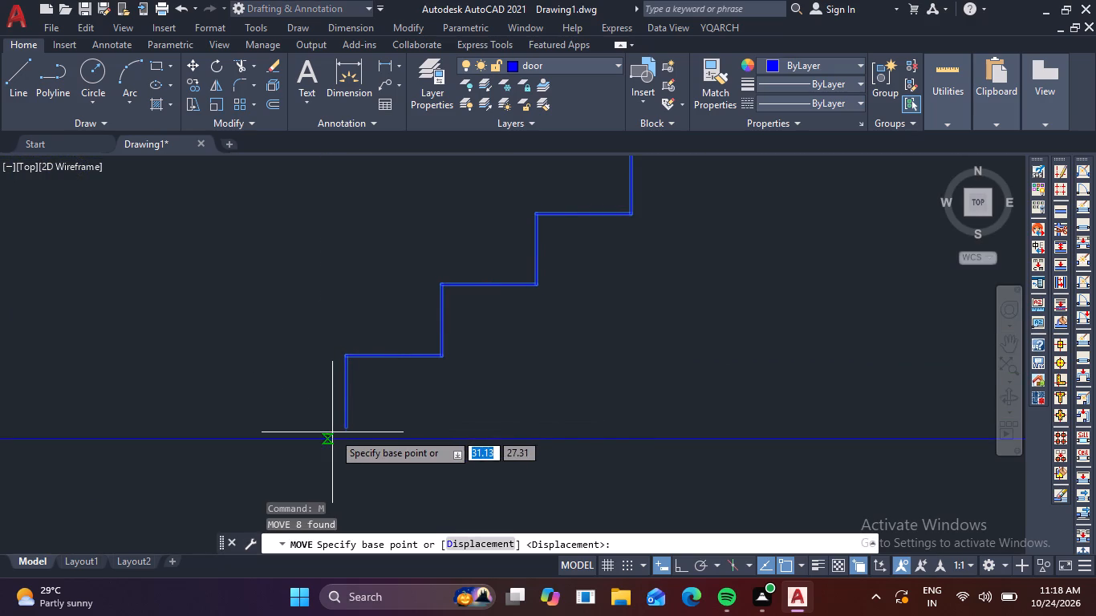
scroll(348, 429, up, 2)
click(336, 426)
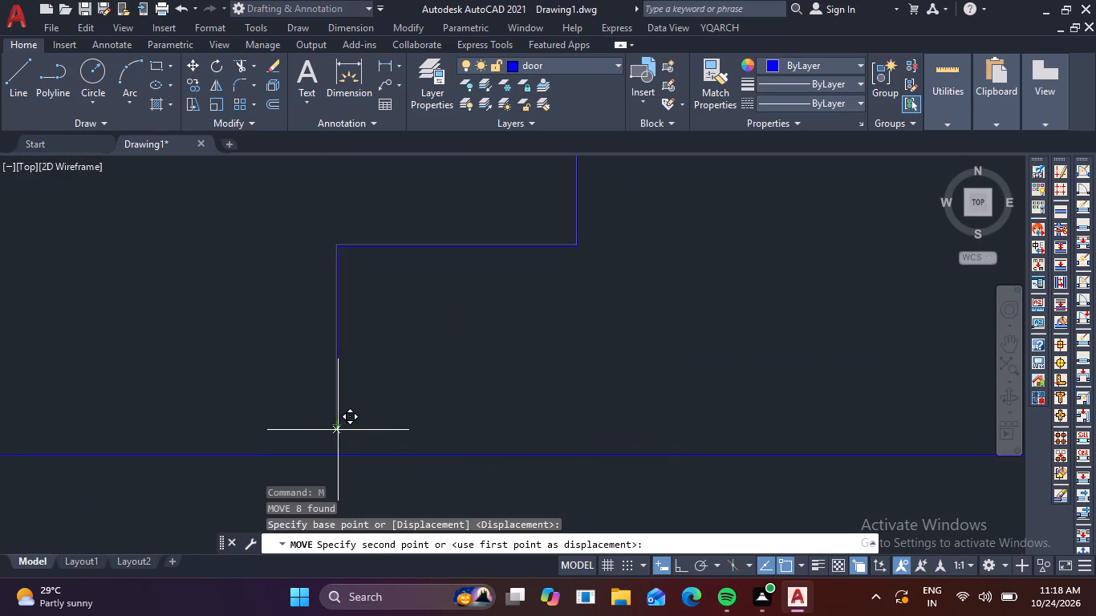
click(337, 453)
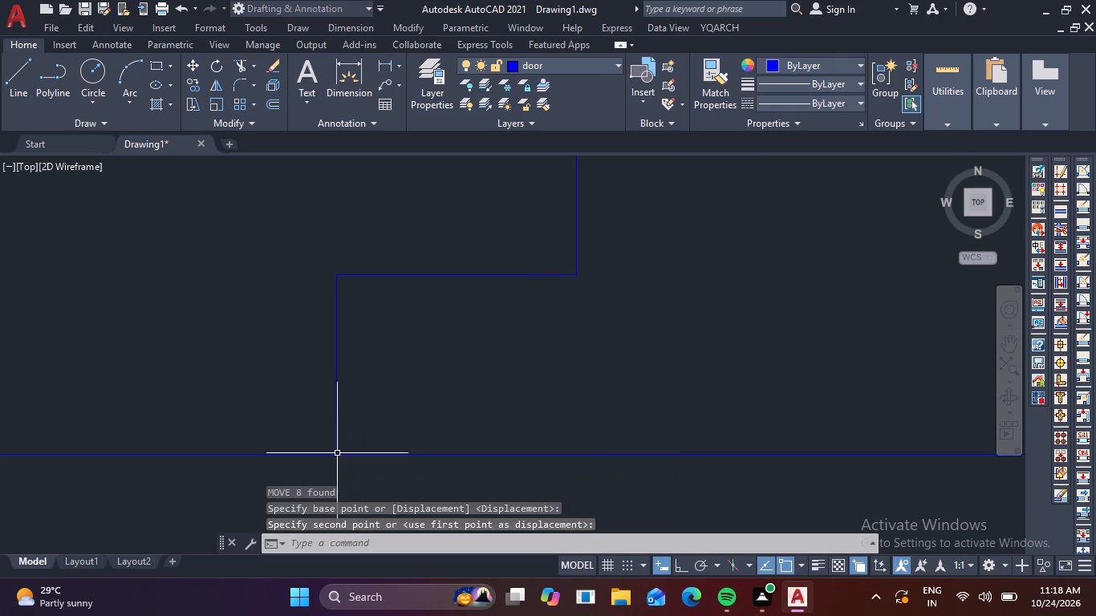
Examine both stair flights for how the moved bottom steps join the remaining steps and the mid-height line.
scroll(337, 453, down, 3)
scroll(481, 399, down, 3)
scroll(511, 382, up, 3)
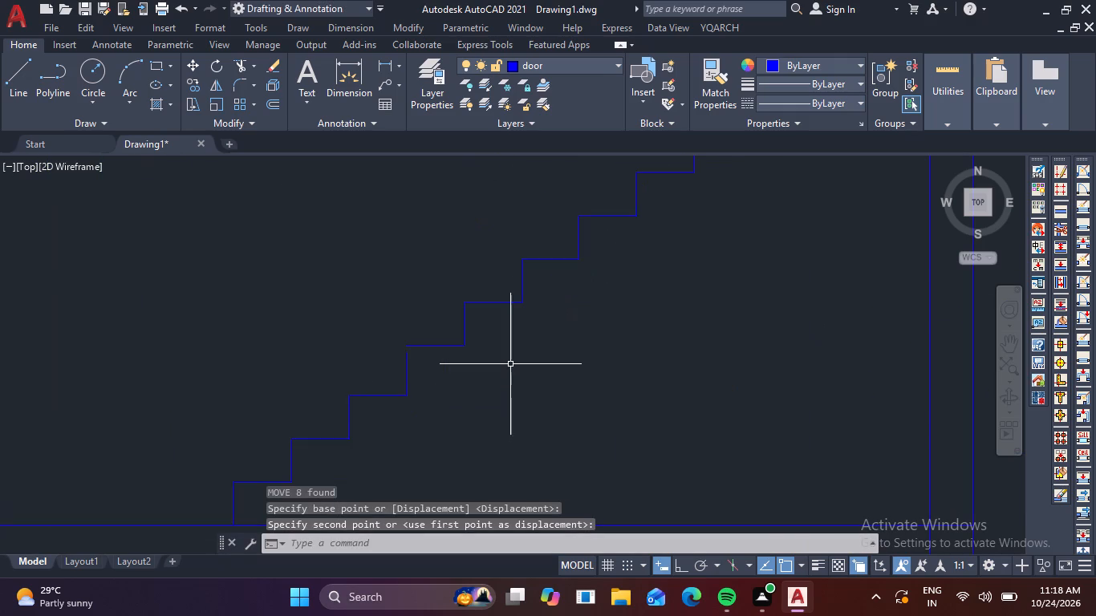
scroll(464, 367, down, 2)
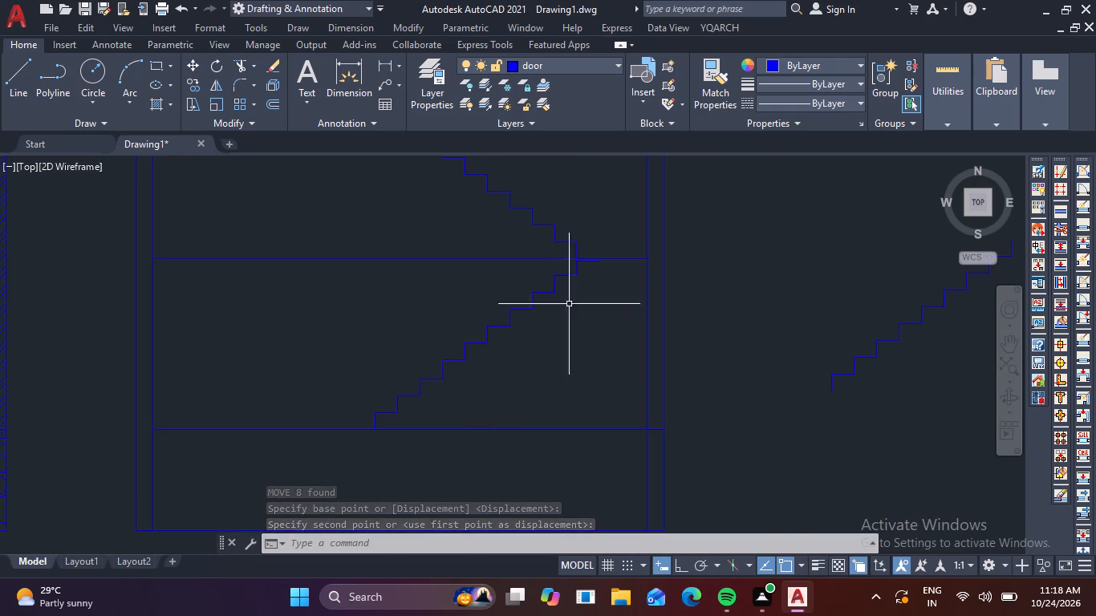
scroll(587, 269, up, 2)
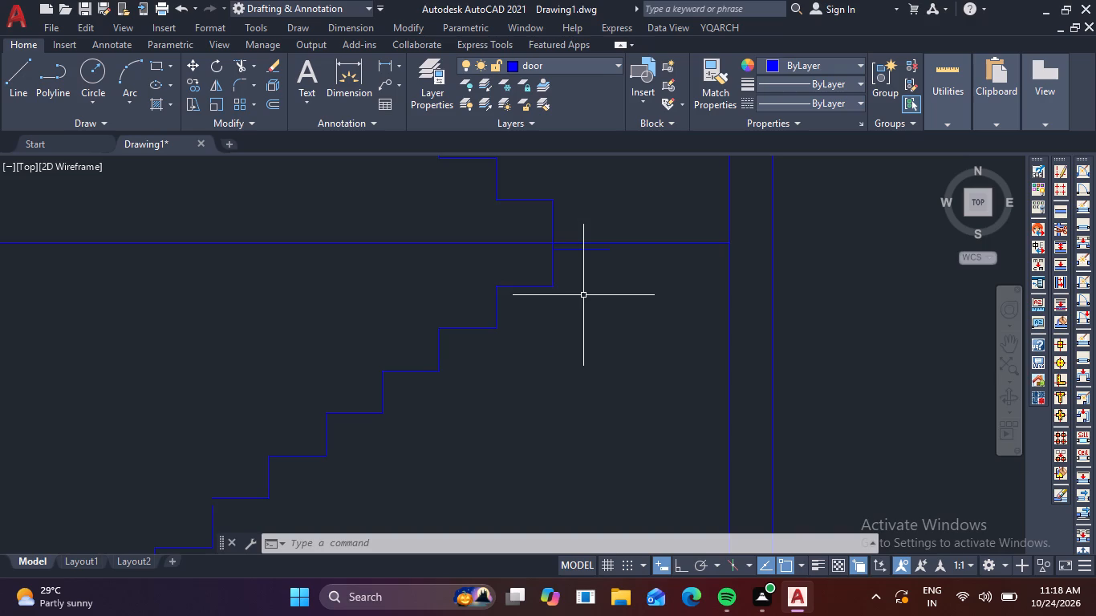
scroll(583, 300, down, 3)
scroll(583, 312, up, 3)
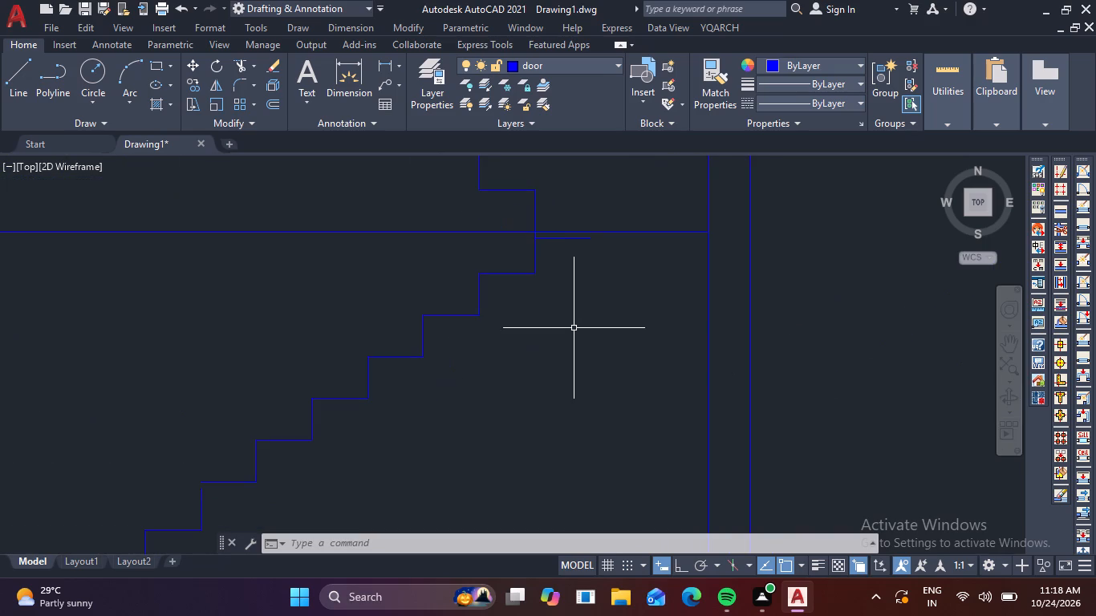
key(ctrl+z)
scroll(540, 328, down, 4)
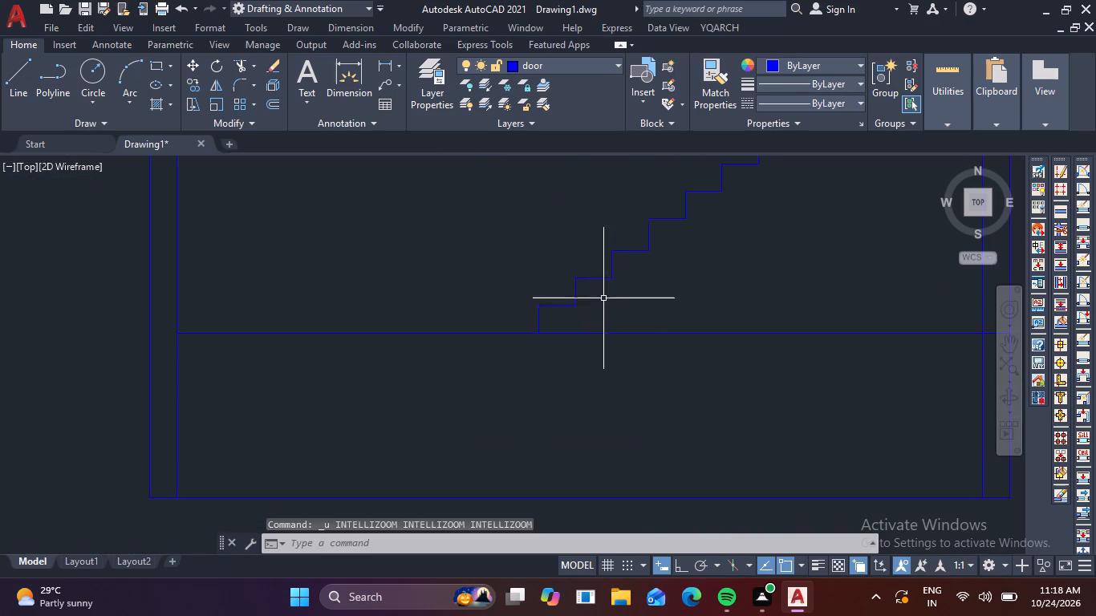
middle_drag(619, 292, 483, 381)
scroll(538, 331, up, 1)
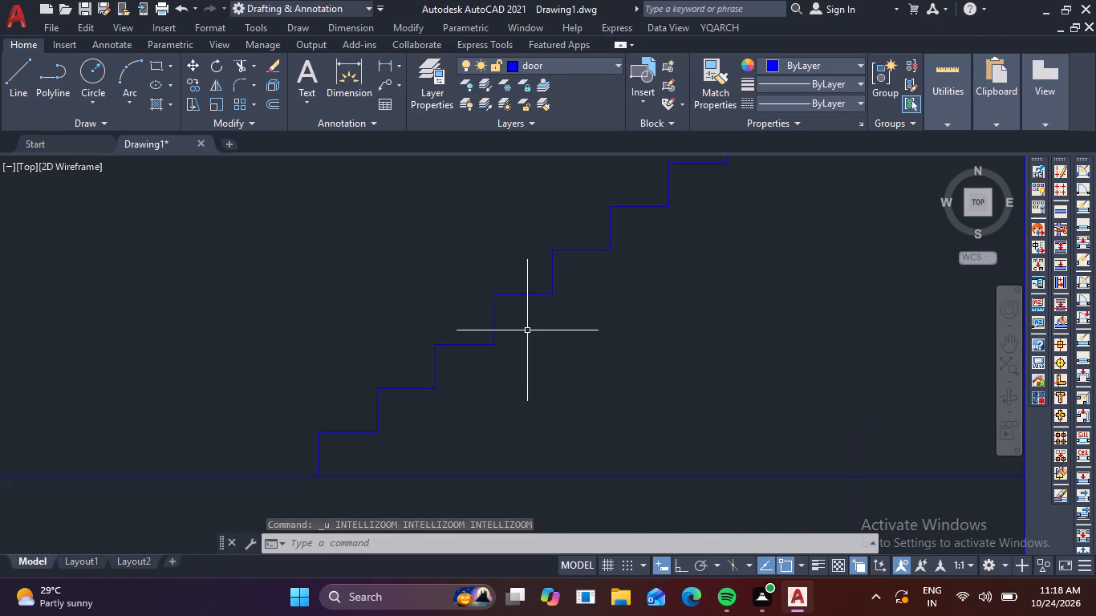
scroll(510, 371, down, 2)
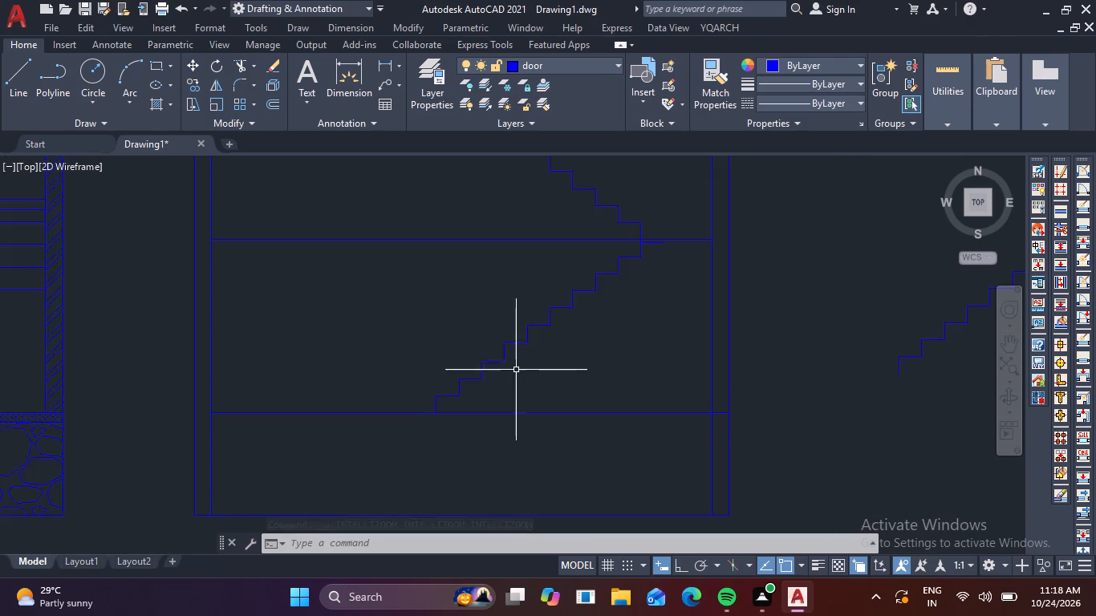
middle_drag(586, 335, 494, 500)
scroll(461, 330, up, 3)
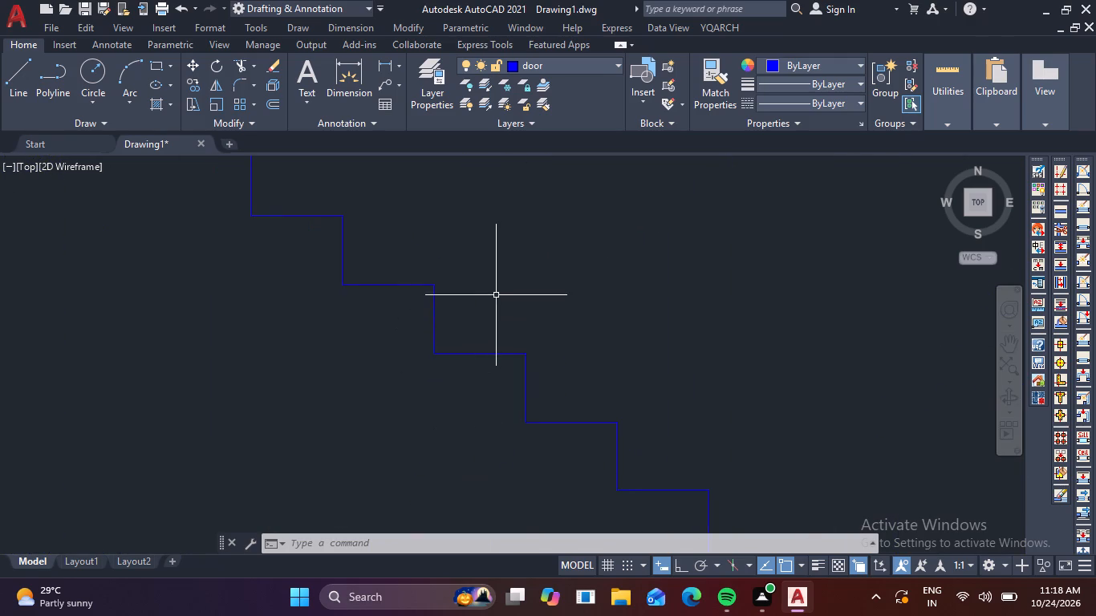
scroll(497, 290, down, 2)
scroll(552, 359, up, 3)
scroll(580, 349, down, 4)
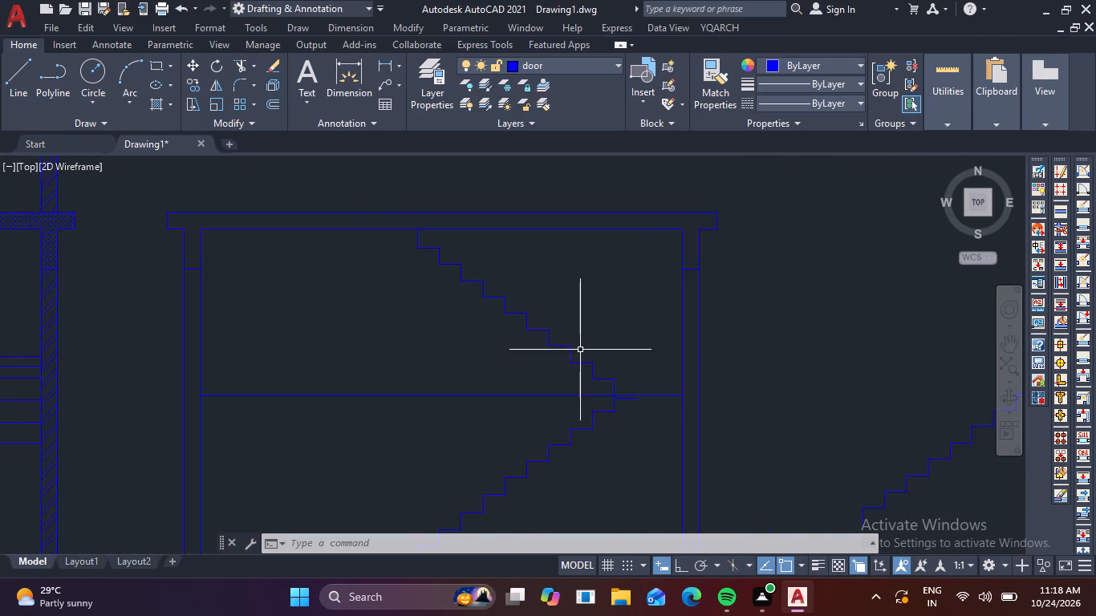
middle_drag(538, 502, 586, 391)
scroll(517, 436, up, 3)
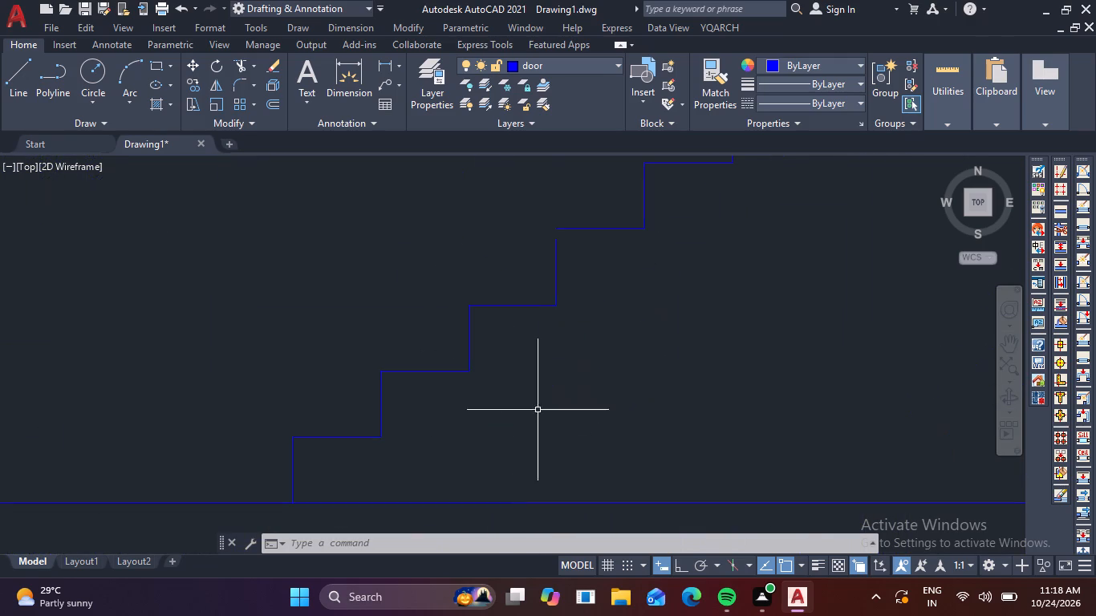
middle_drag(551, 376, 503, 441)
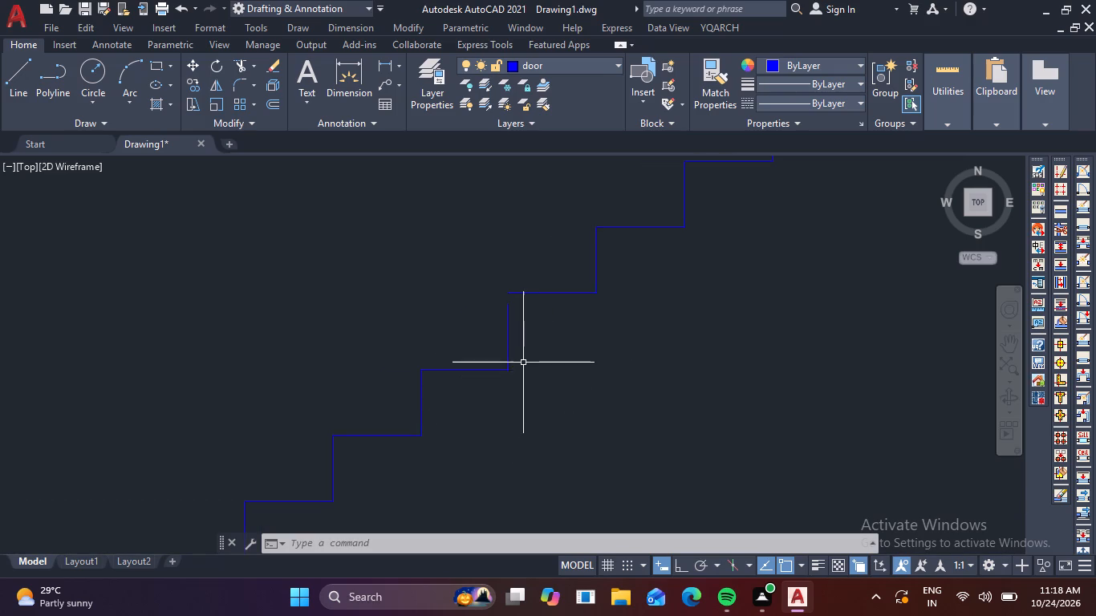
Move the lower flight's bottom steps up so their top riser meets the free end of the tread above.
click(535, 345)
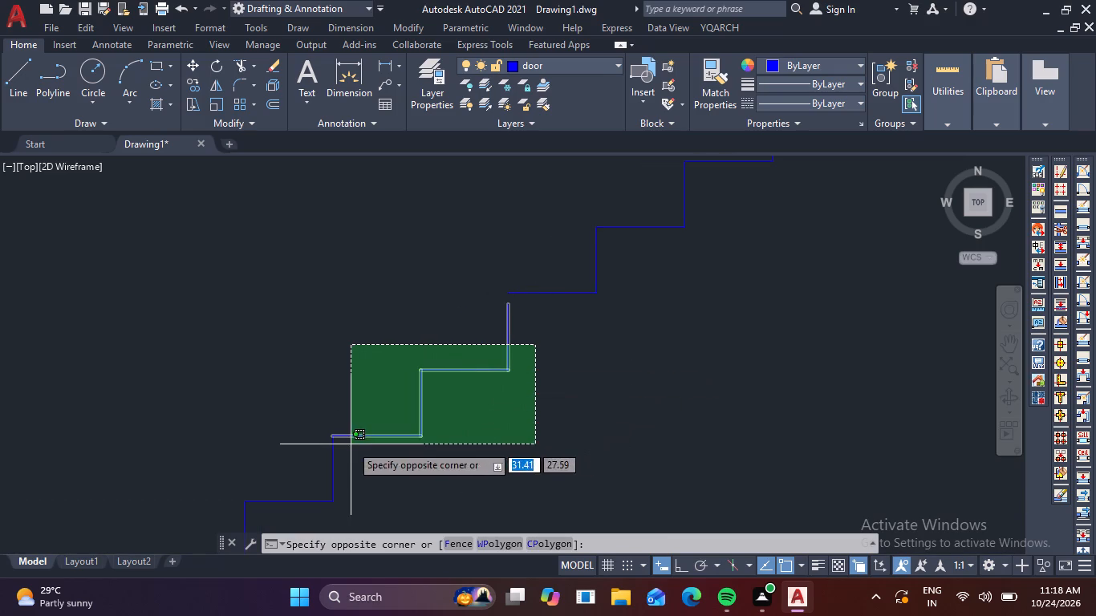
middle_drag(351, 444, 416, 365)
click(263, 437)
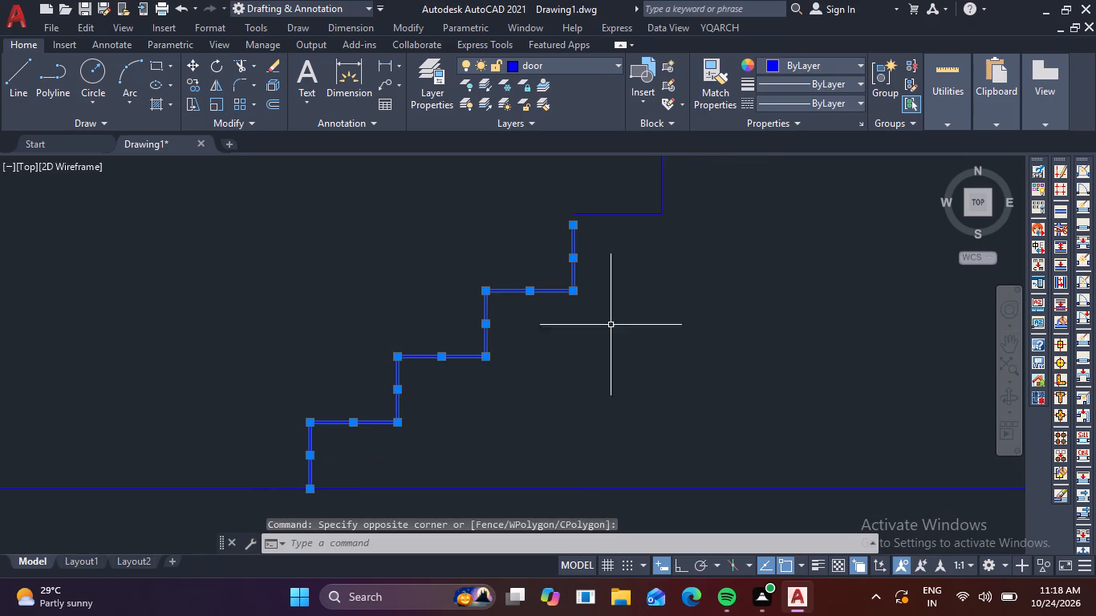
middle_drag(743, 300, 416, 435)
key(m)
key(space)
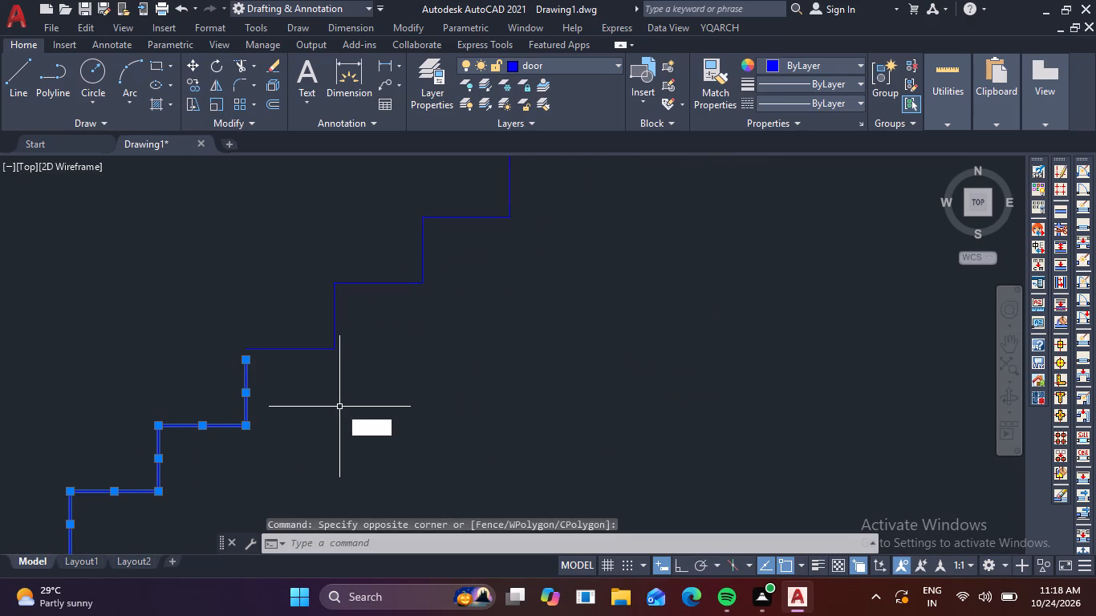
scroll(242, 369, up, 2)
click(249, 348)
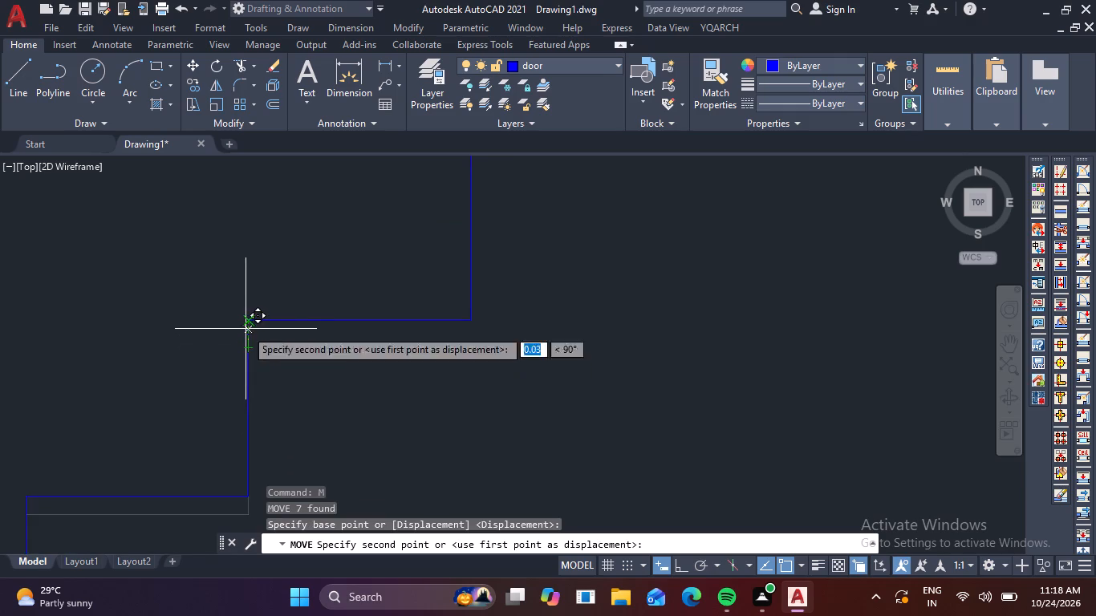
click(246, 323)
Delete the lowest riser of the lower stair flight.
scroll(266, 331, down, 2)
scroll(330, 378, down, 2)
middle_drag(343, 387, 358, 383)
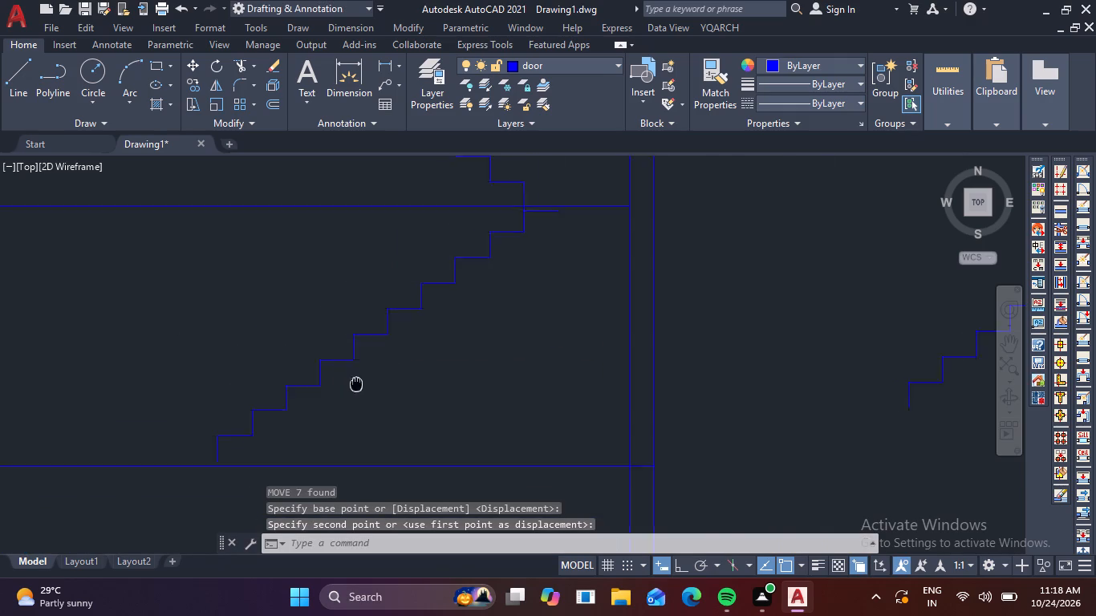
middle_drag(358, 383, 431, 358)
scroll(294, 435, up, 4)
click(311, 398)
click(233, 379)
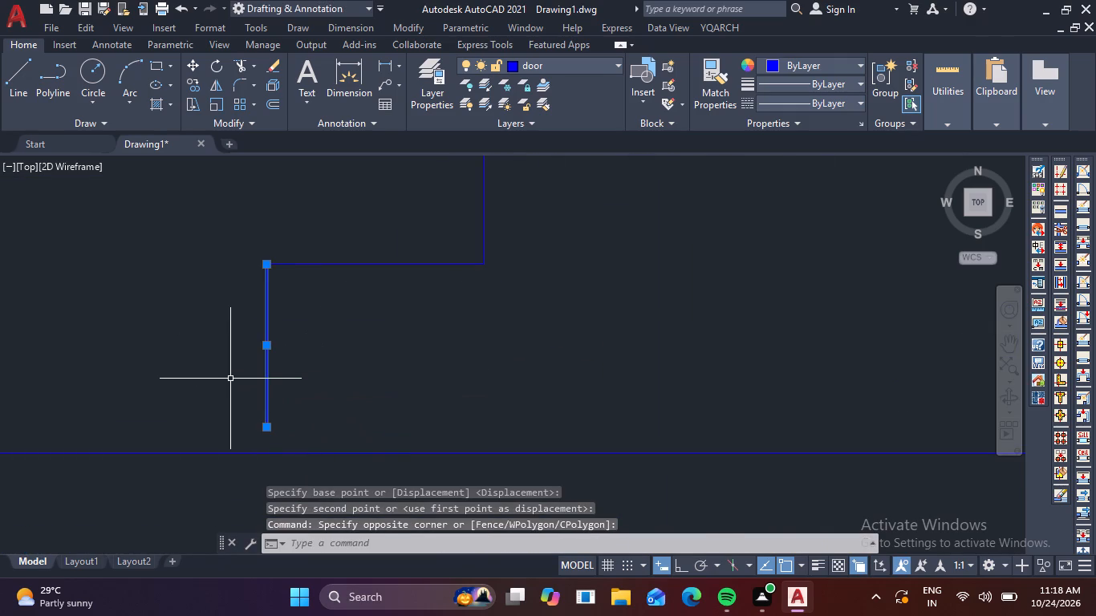
key(Delete)
Copy the lower flight's bottom remaining riser by its upper end onto the free end of the lowest tread.
scroll(333, 354, down, 1)
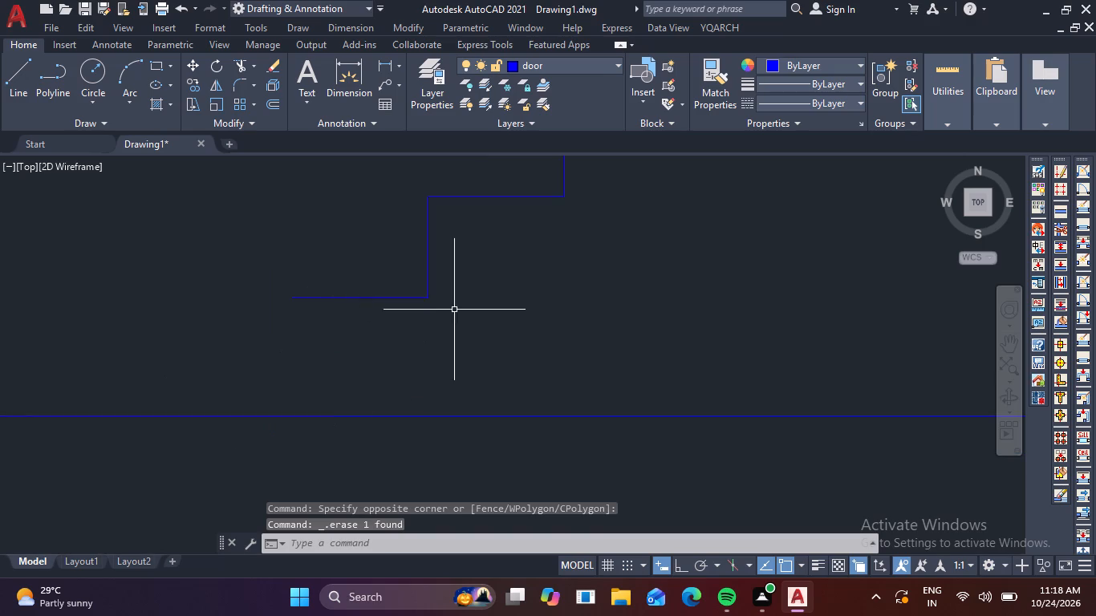
click(442, 267)
click(404, 254)
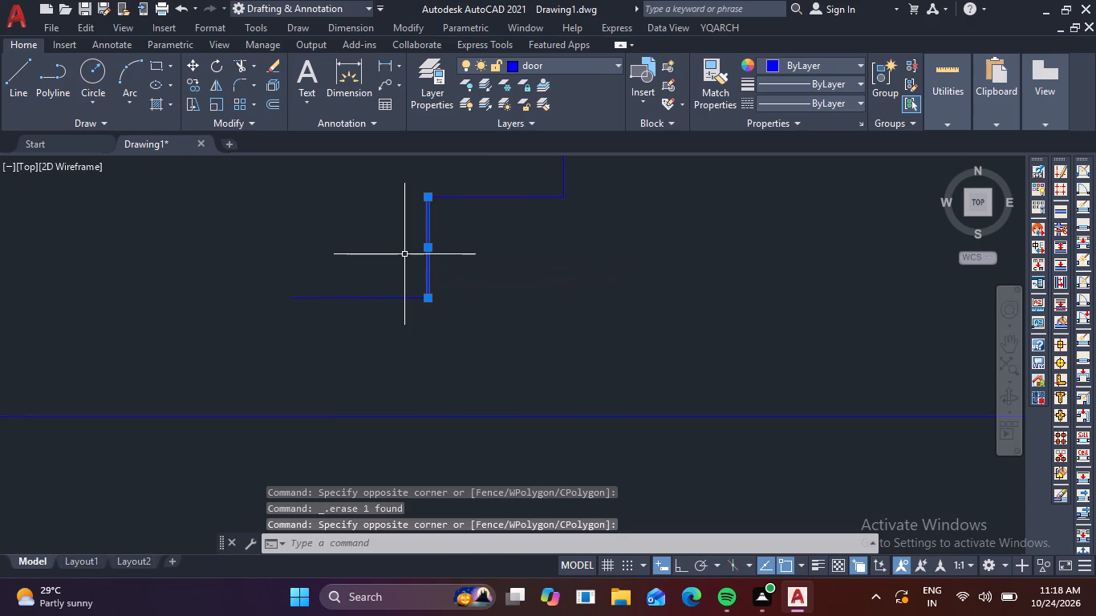
text(CO)
key(space)
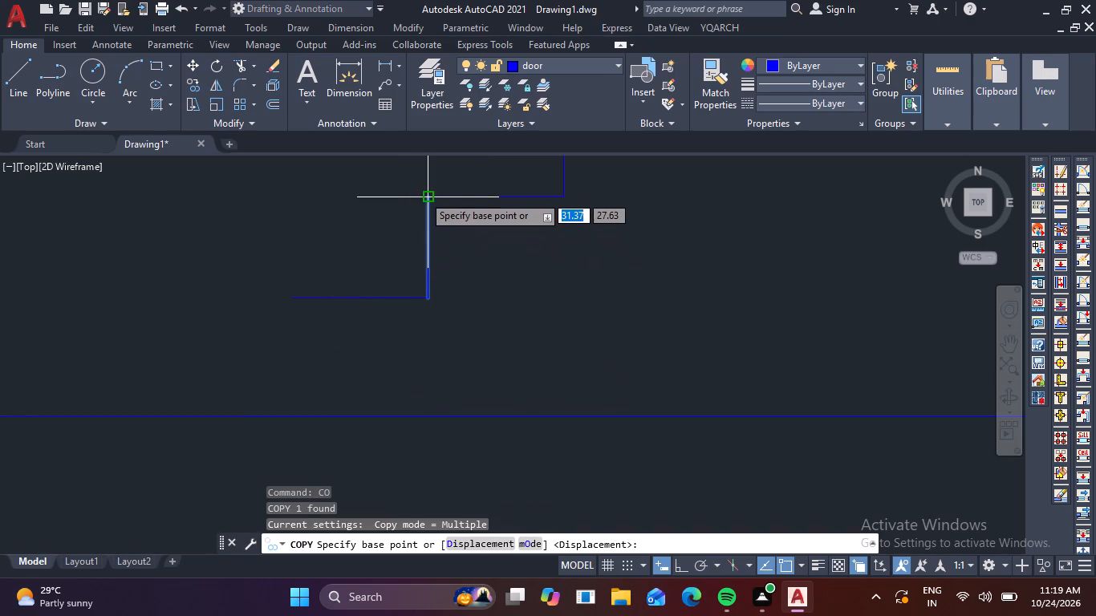
click(424, 193)
click(287, 298)
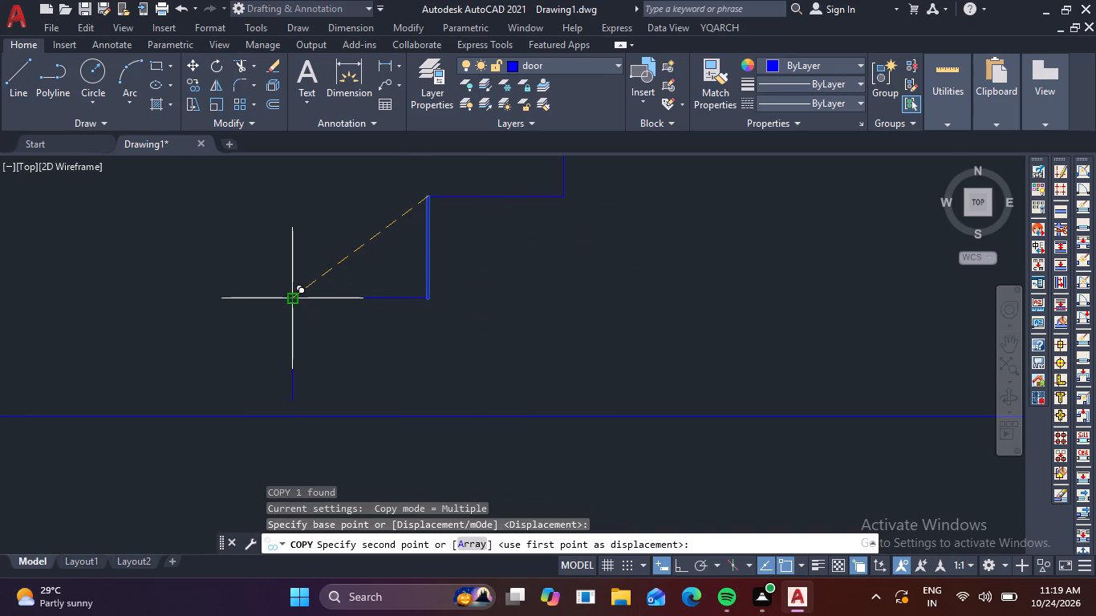
scroll(424, 309, down, 3)
key(Escape)
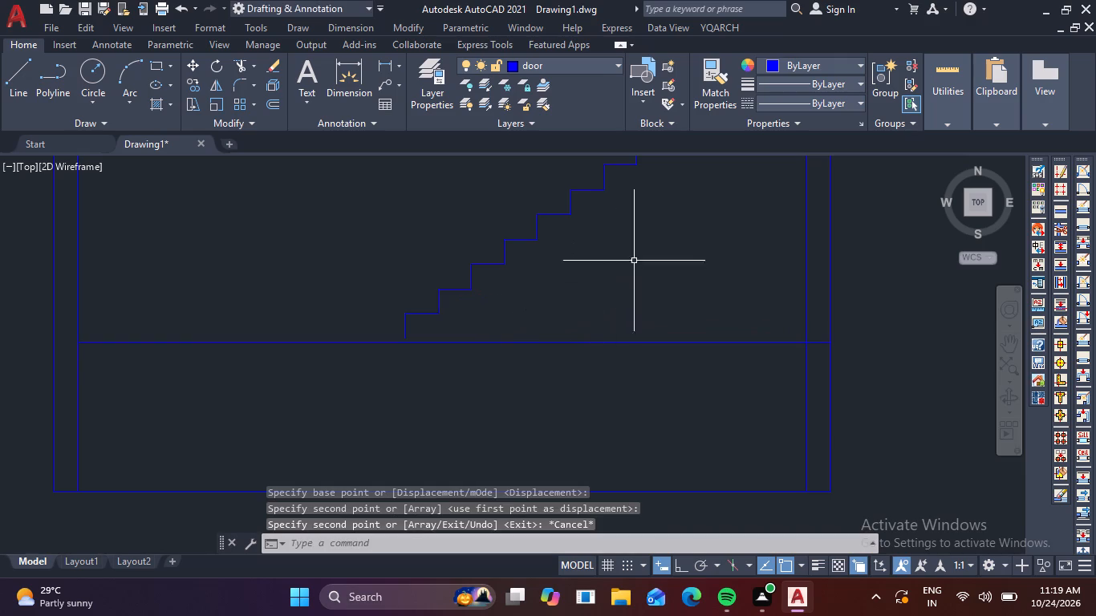
Move all steps of the lower flight straight down until the lowest riser meets the floor line.
middle_drag(645, 241, 539, 473)
scroll(603, 348, up, 2)
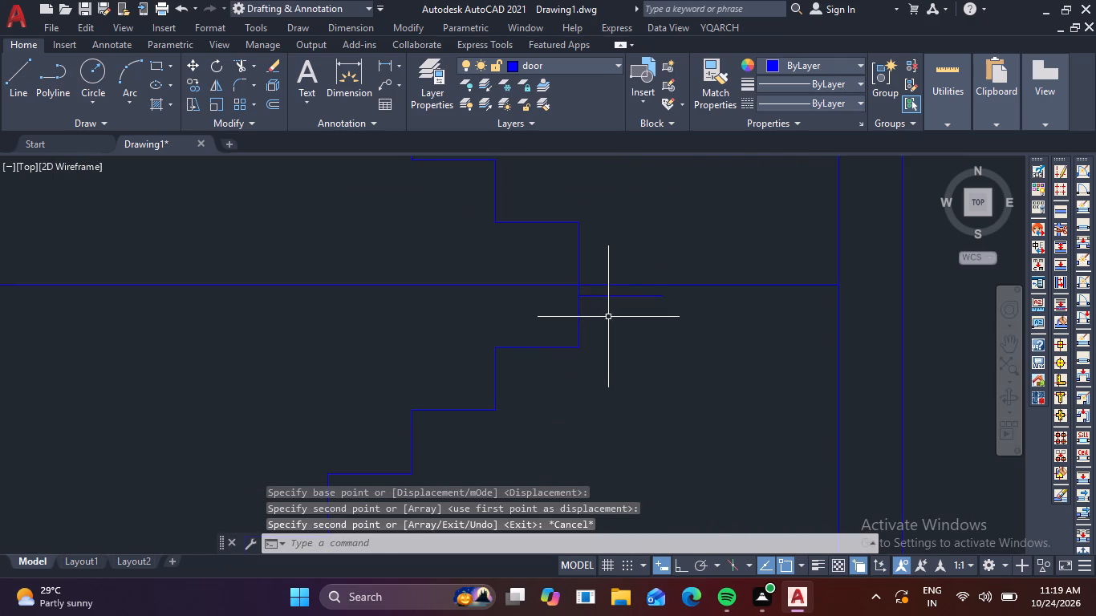
drag(607, 323, 595, 330)
scroll(385, 452, down, 2)
middle_drag(385, 452, 497, 348)
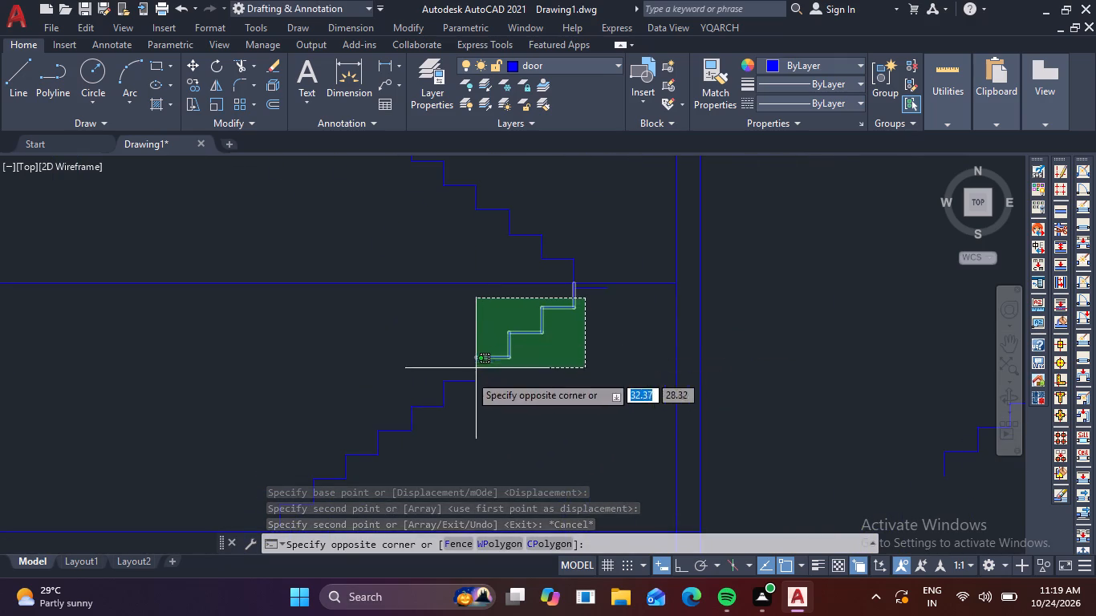
middle_drag(401, 432, 516, 350)
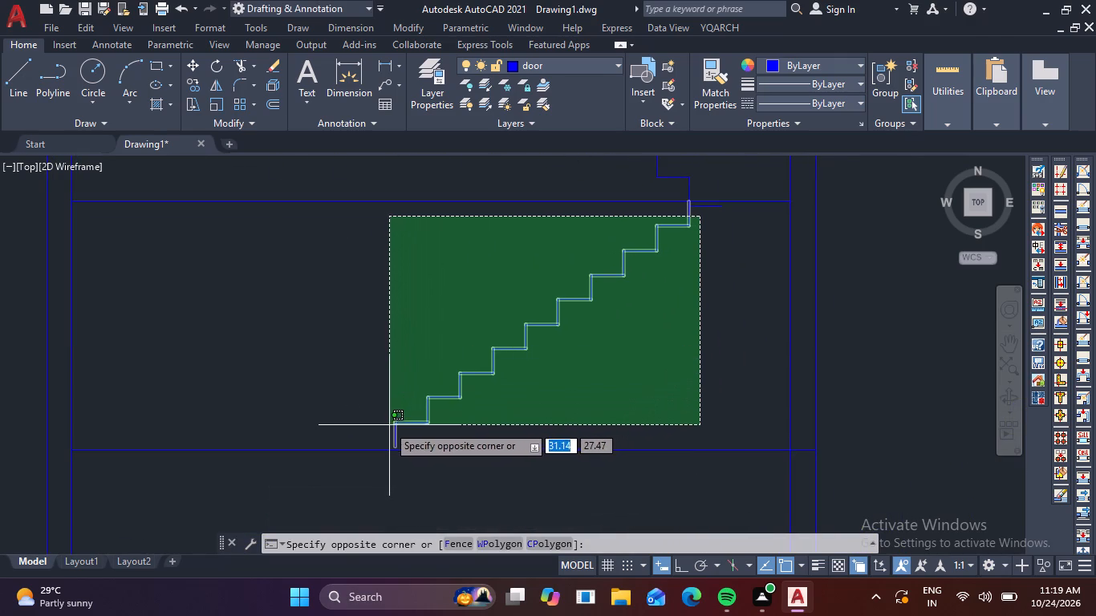
click(386, 428)
text(M)
key(space)
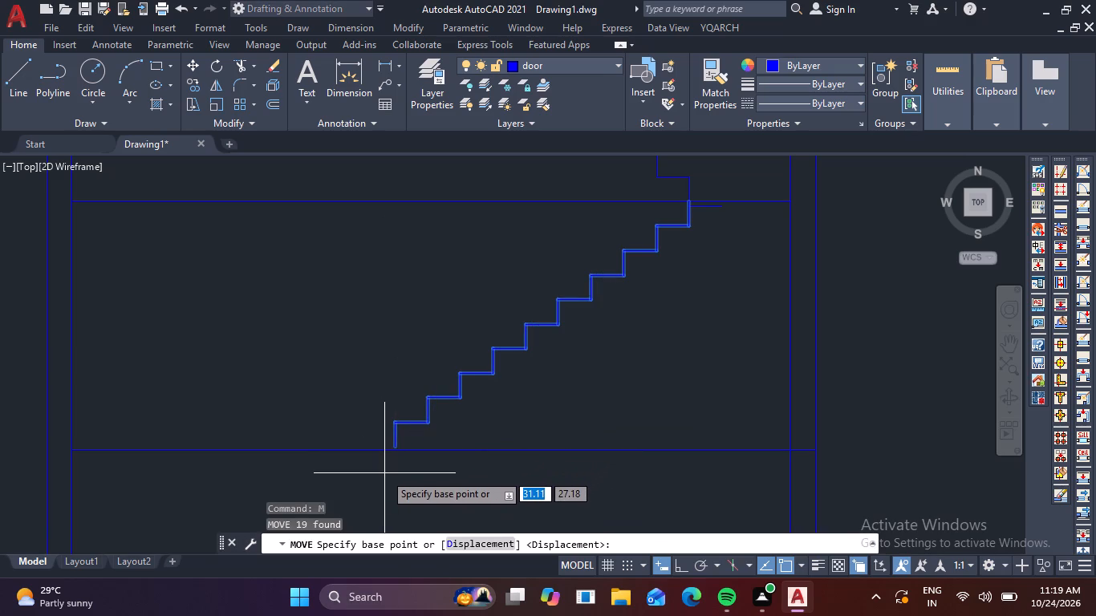
key(F8)
scroll(412, 468, up, 2)
click(359, 416)
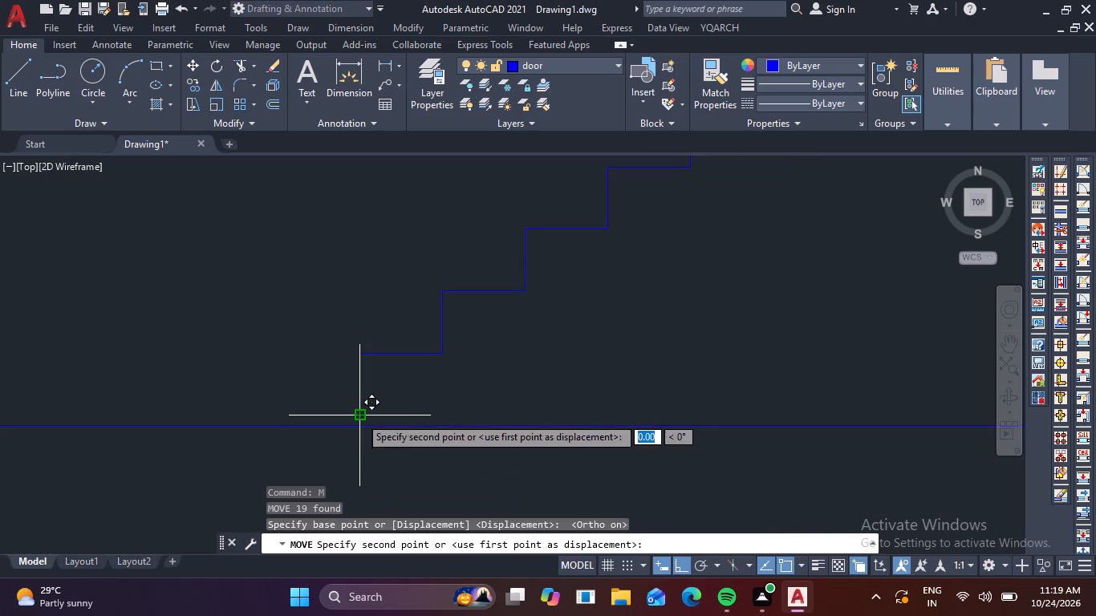
click(355, 427)
Delete the topmost riser of the upper stair flight, just under the slab.
scroll(367, 420, down, 2)
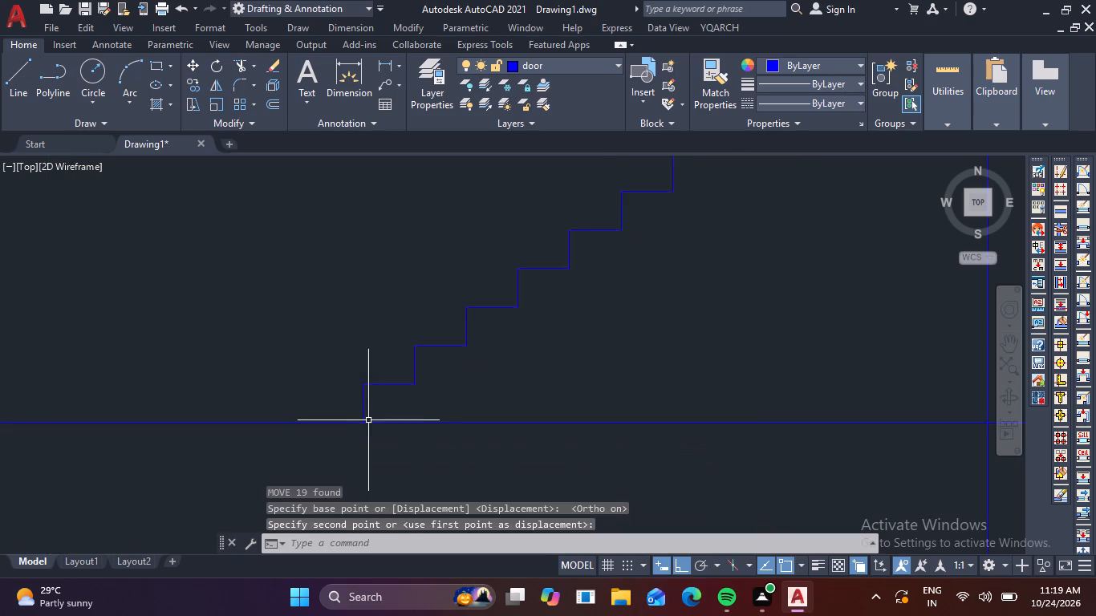
scroll(369, 420, down, 1)
middle_drag(531, 378, 493, 423)
scroll(532, 325, up, 3)
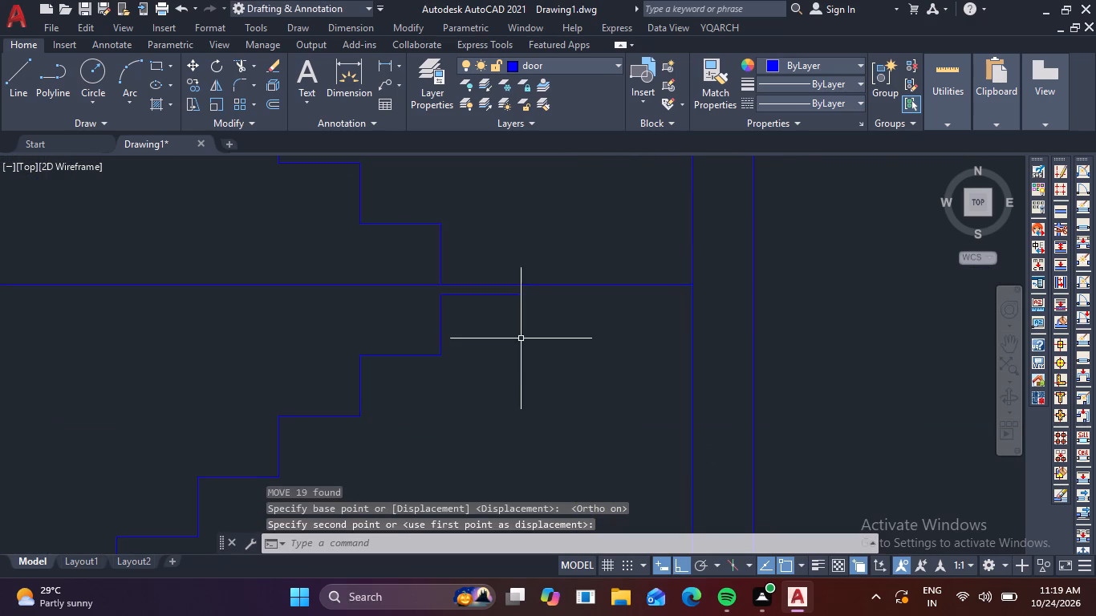
scroll(521, 338, up, 1)
middle_drag(521, 338, 514, 403)
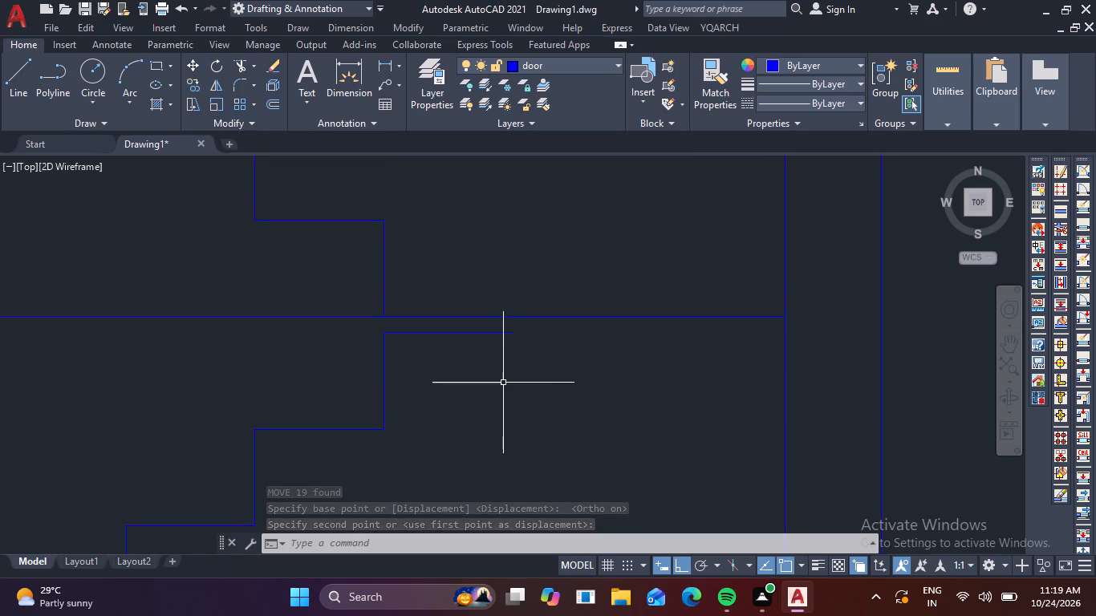
scroll(525, 351, down, 2)
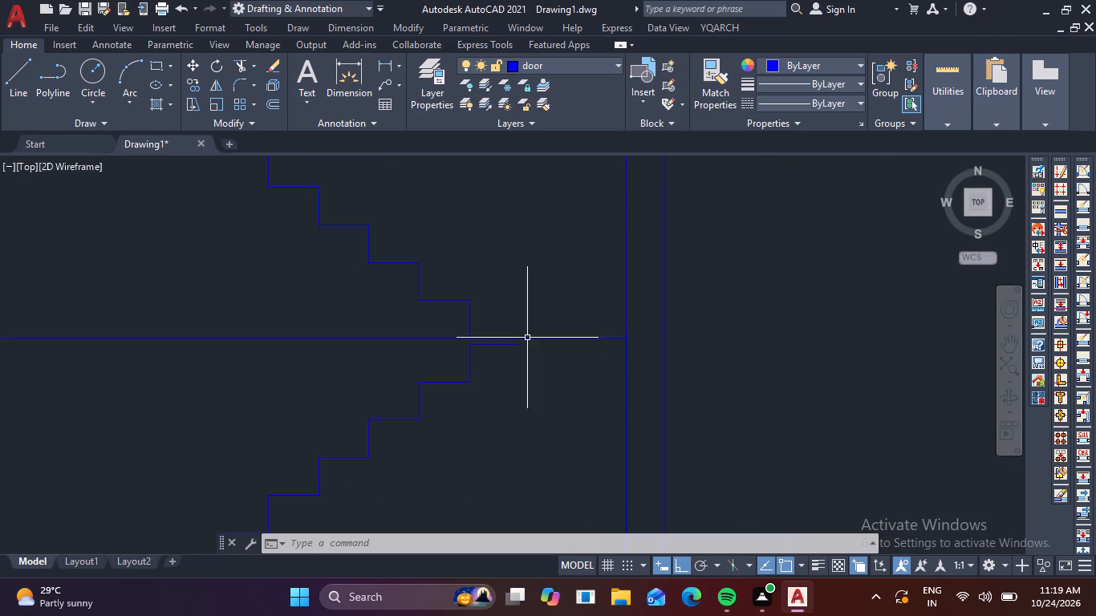
middle_drag(526, 269, 550, 513)
scroll(526, 395, down, 1)
middle_drag(505, 384, 569, 452)
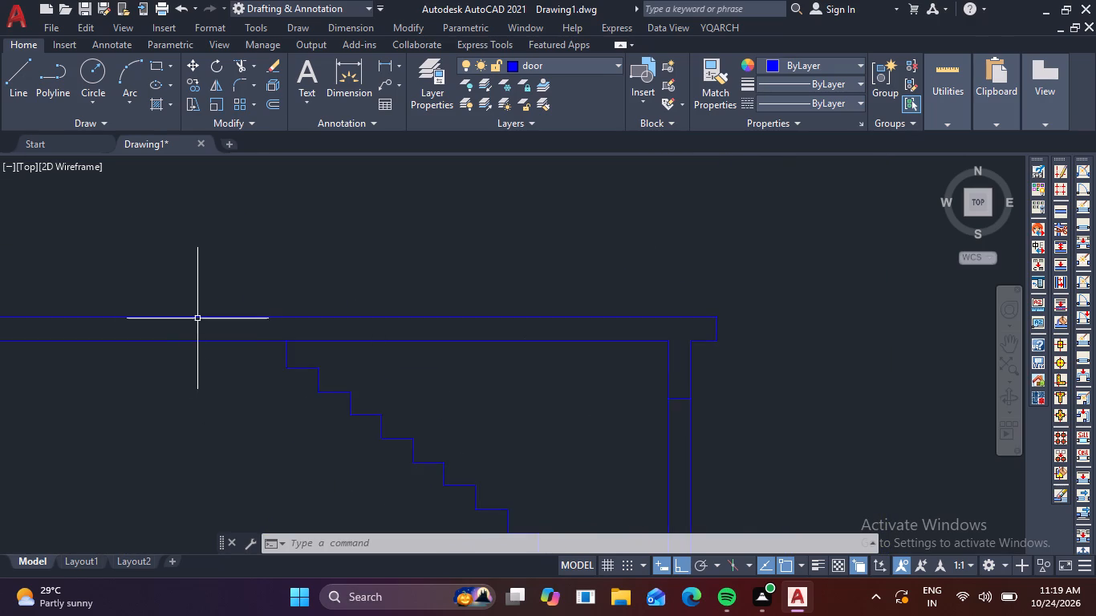
scroll(282, 329, up, 2)
click(302, 390)
click(242, 381)
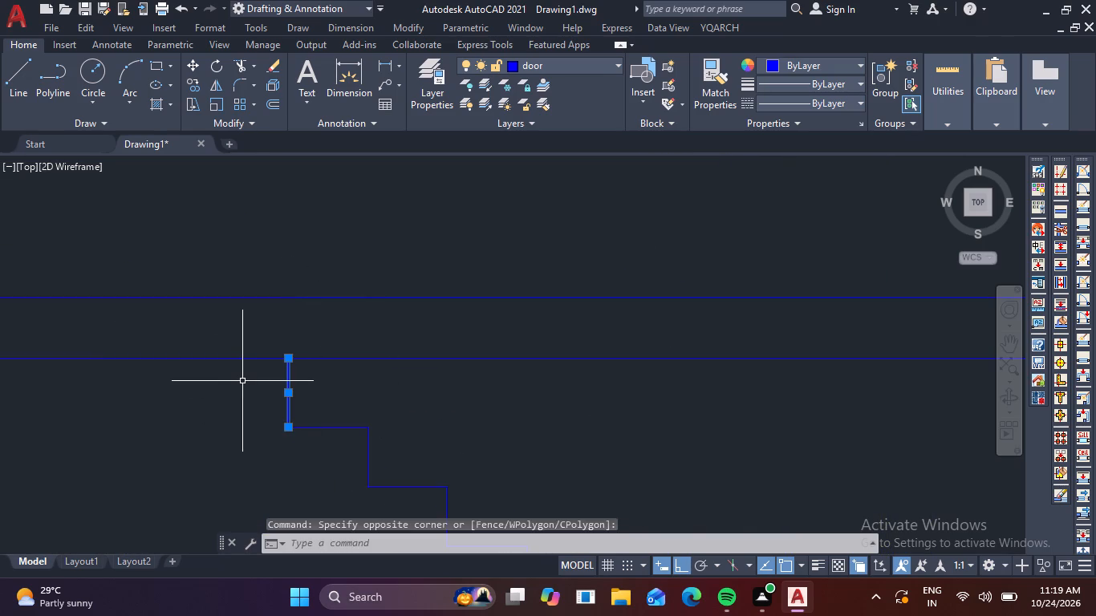
key(Delete)
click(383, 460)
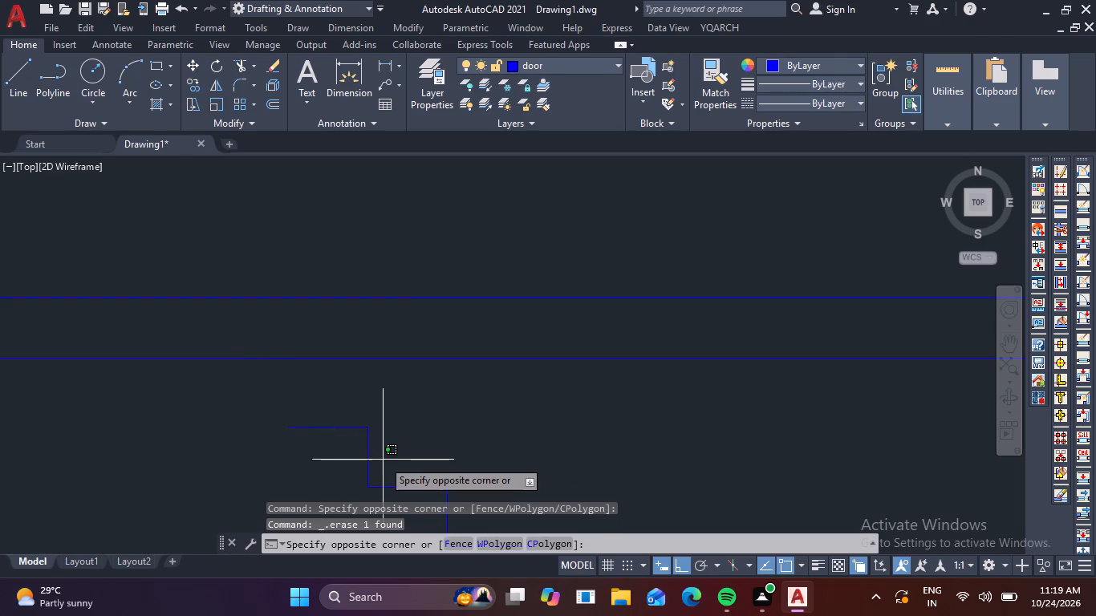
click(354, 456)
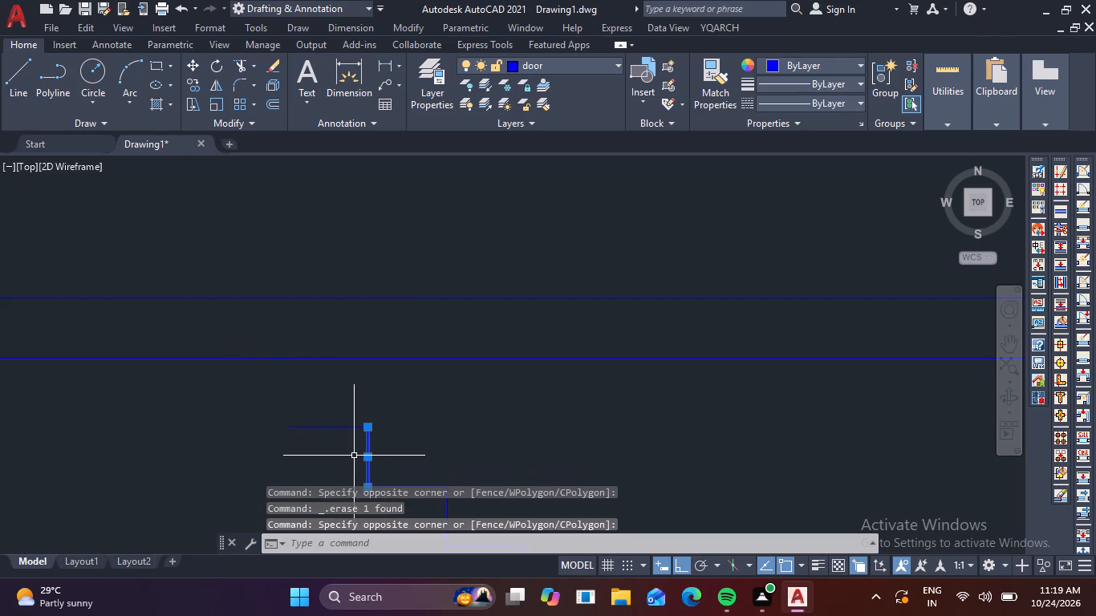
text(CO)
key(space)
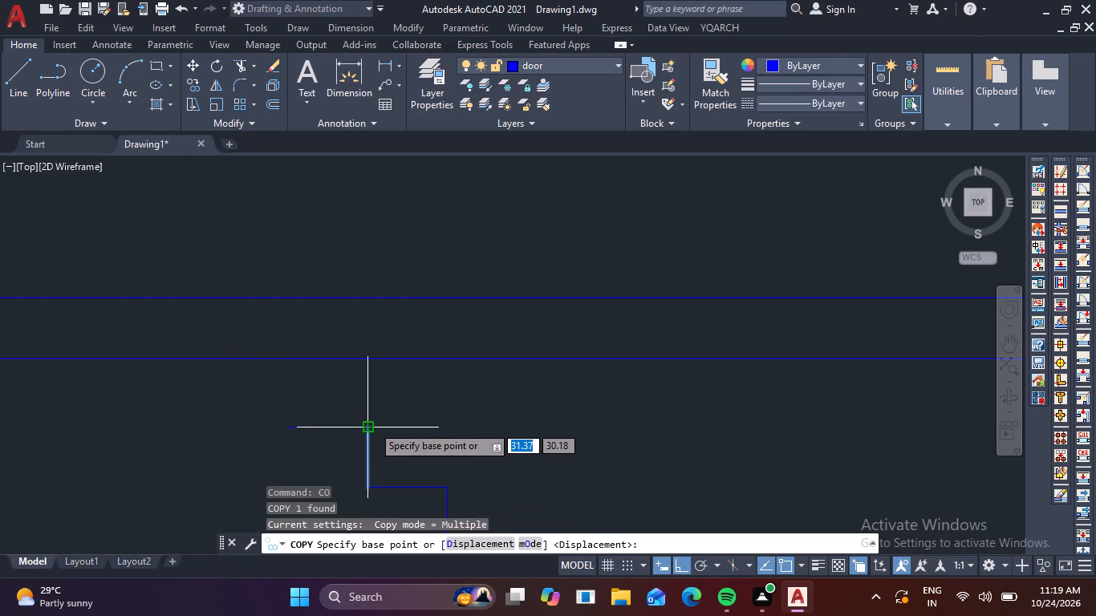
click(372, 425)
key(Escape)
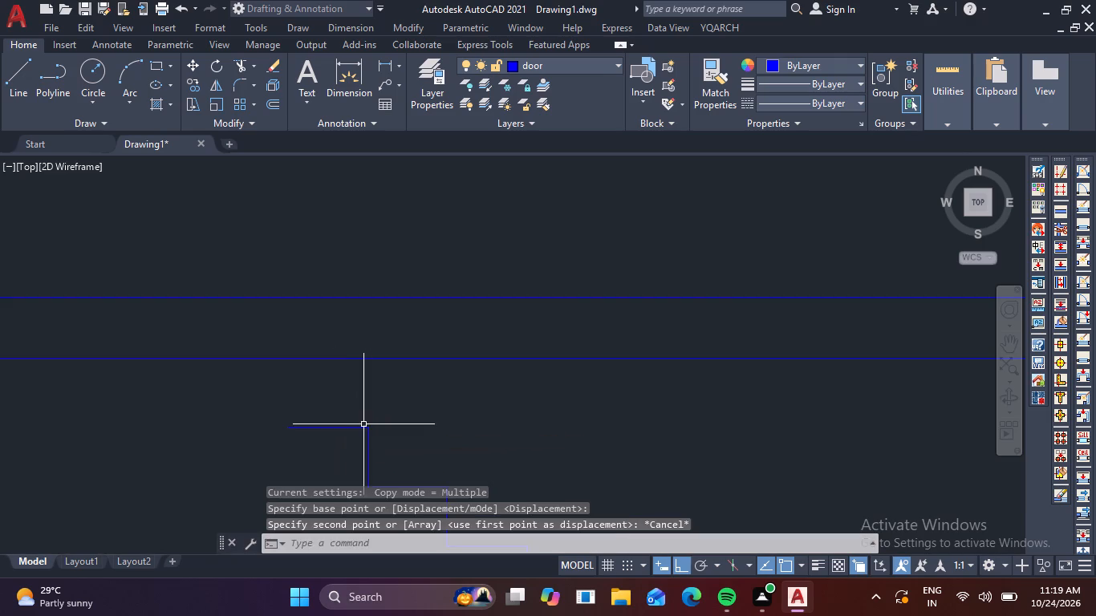
Copy the upper flight's highest remaining riser by its lower end onto the free end of the top tread.
click(392, 454)
click(335, 454)
text(CO)
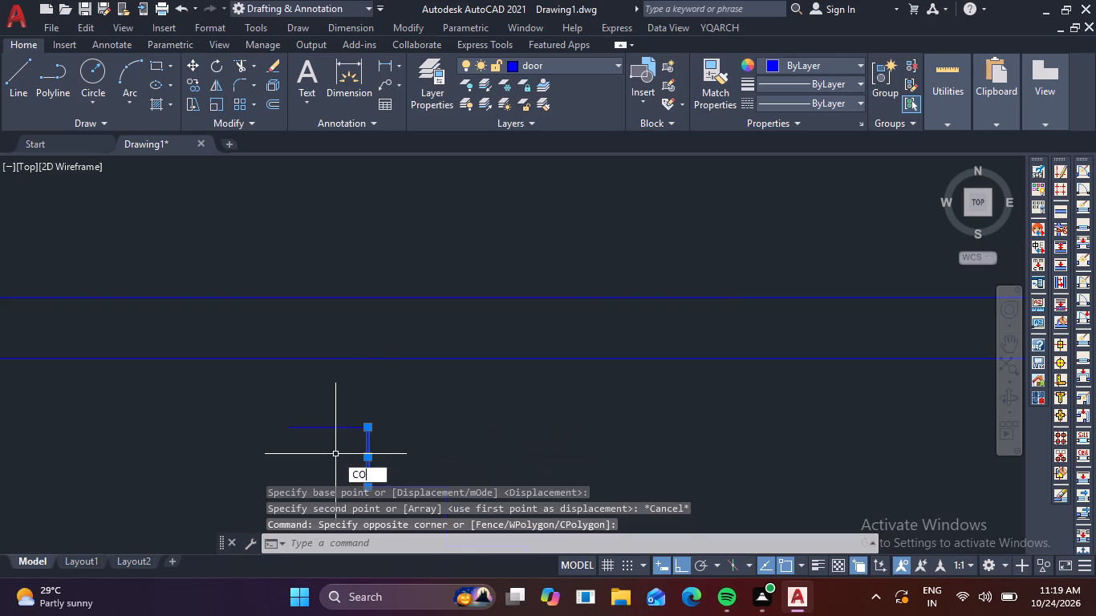
key(space)
scroll(391, 507, up, 1)
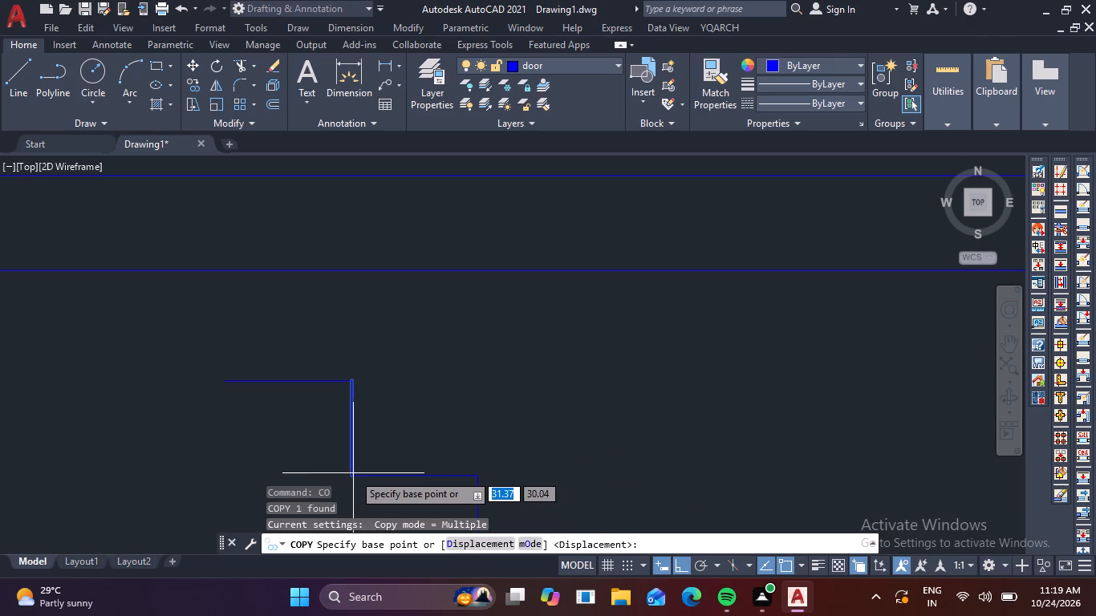
click(353, 474)
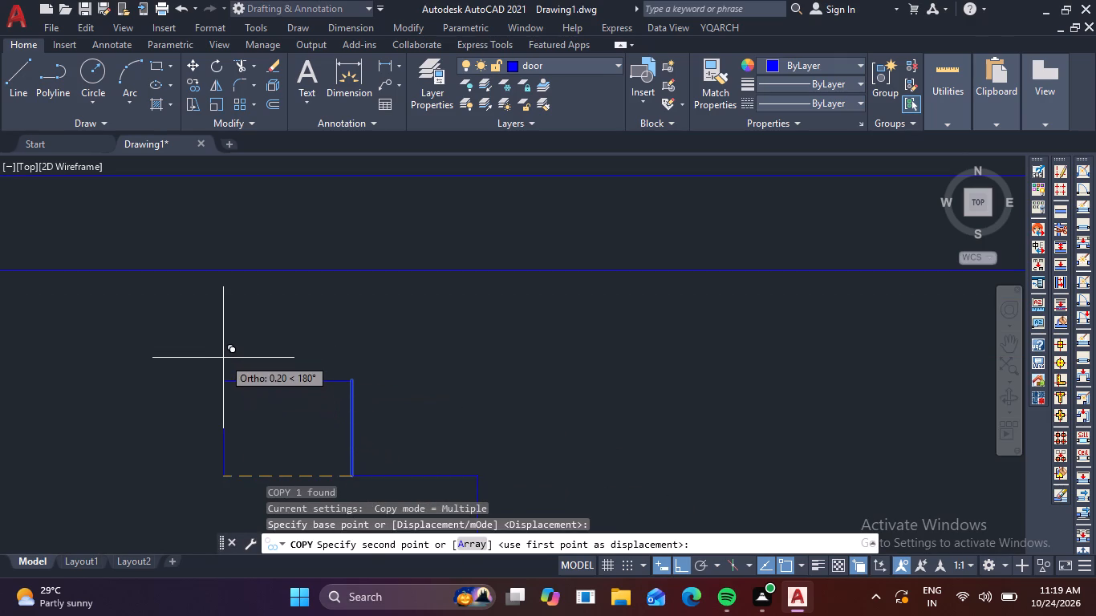
key(F8)
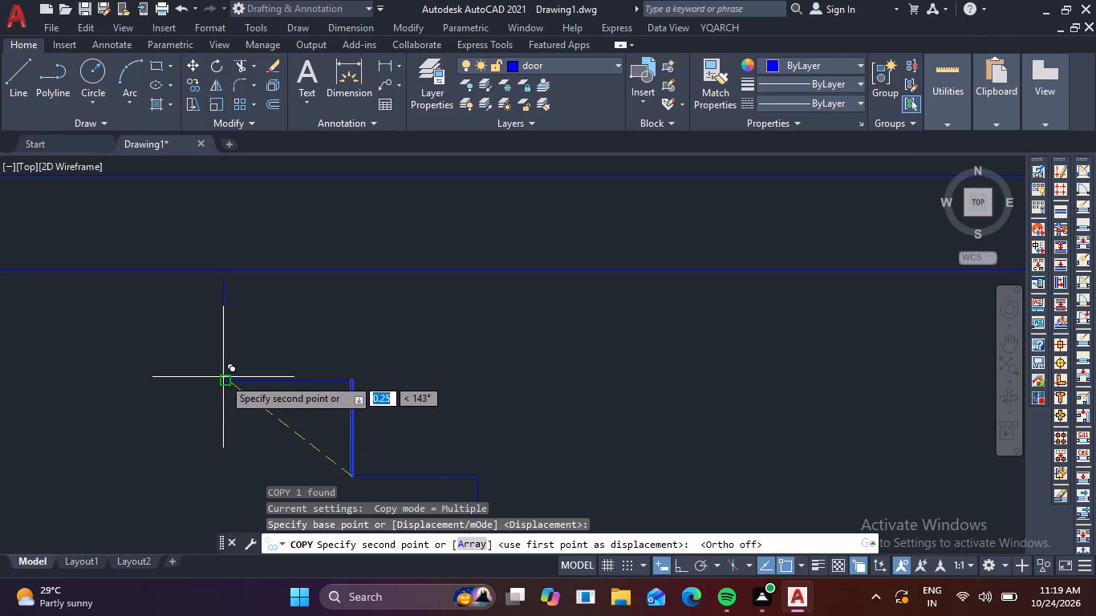
click(223, 378)
key(Escape)
Move all steps of the upper flight straight up until the topmost riser meets the underside of the slab.
scroll(333, 359, down, 3)
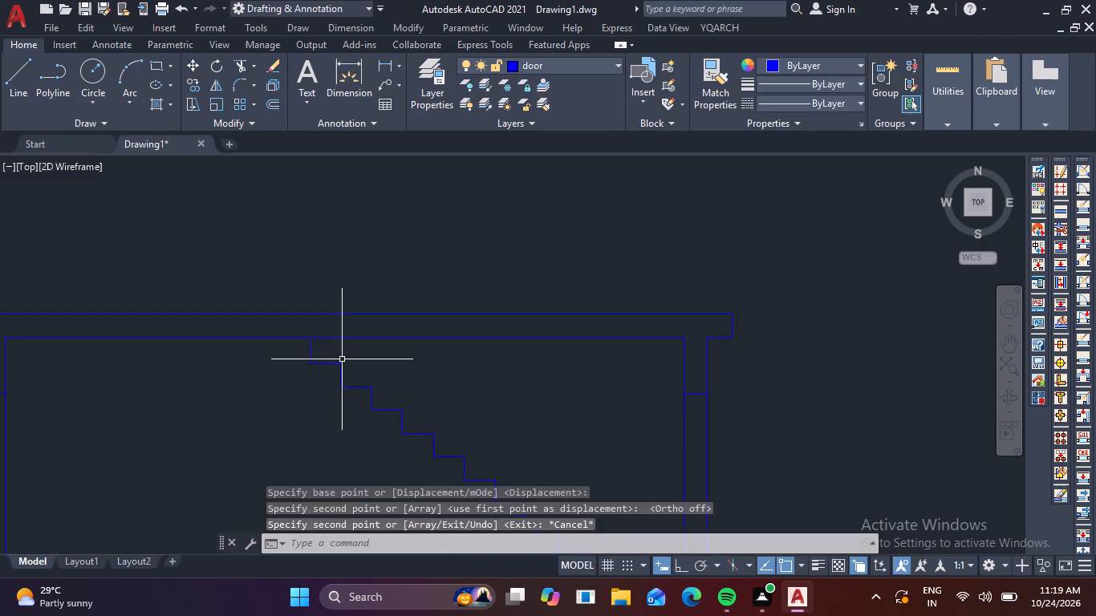
middle_drag(433, 390, 325, 263)
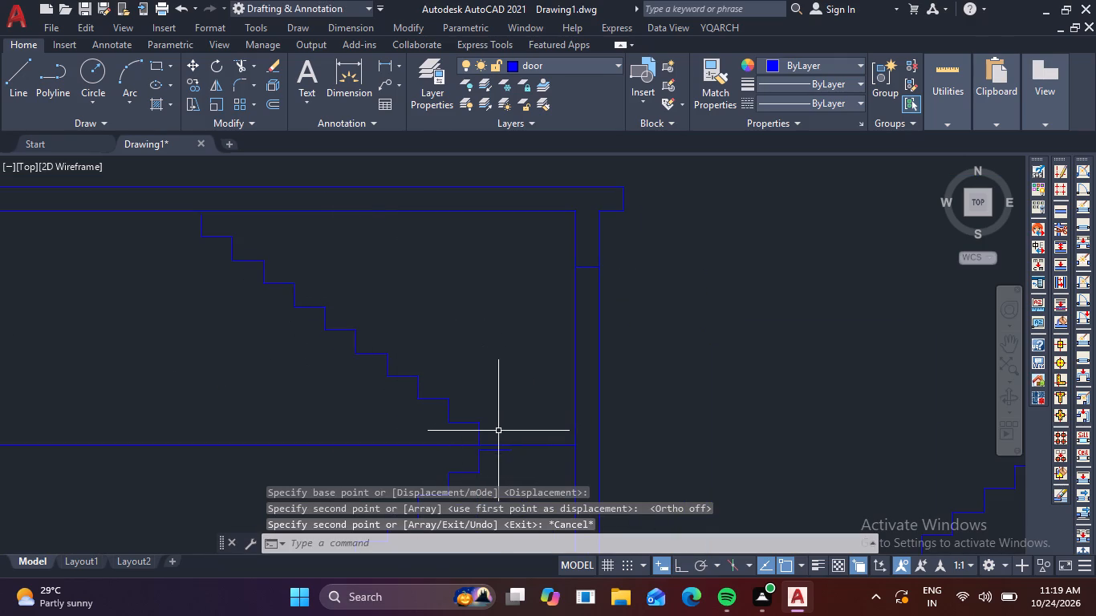
click(497, 432)
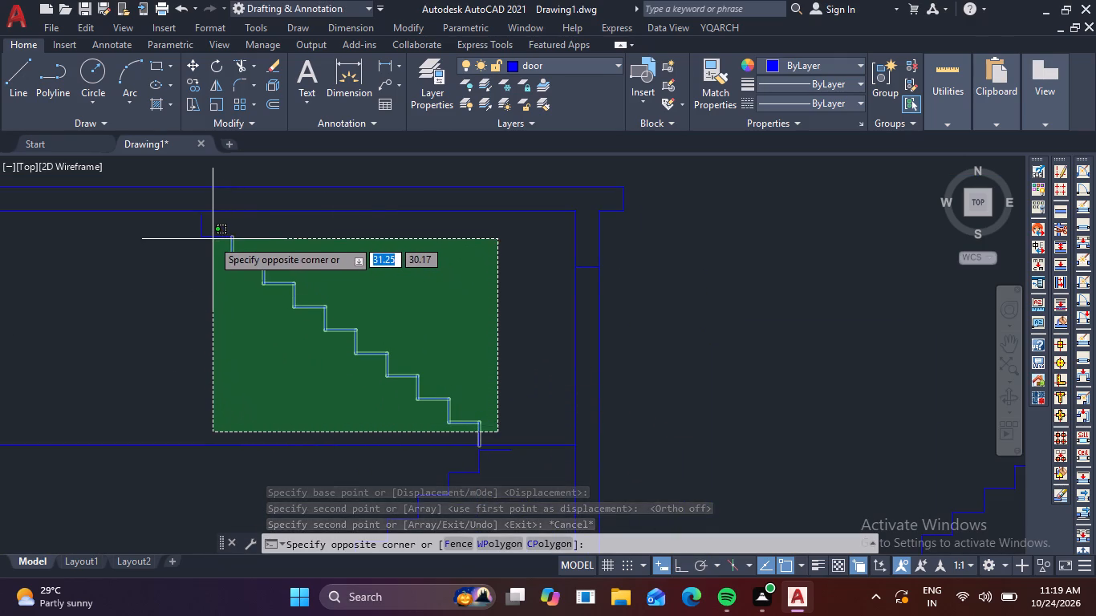
click(209, 231)
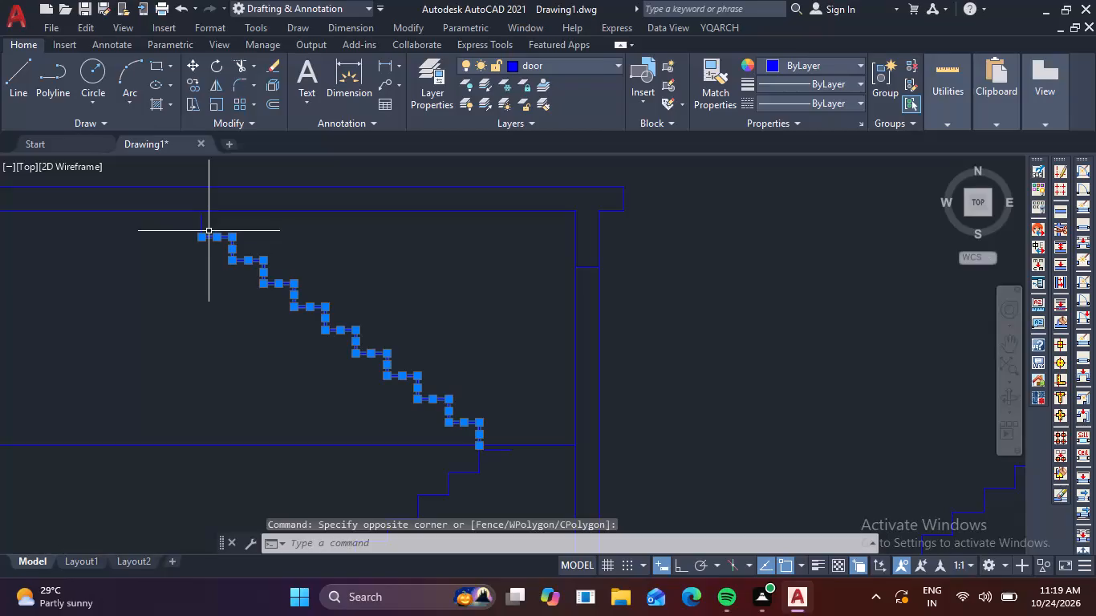
click(208, 230)
click(190, 224)
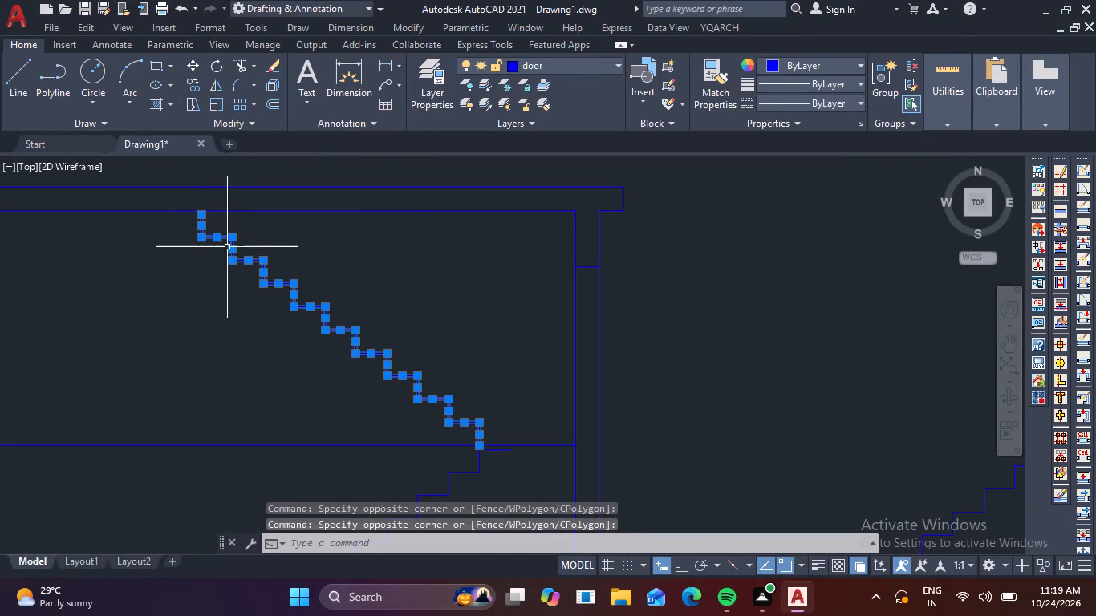
scroll(229, 247, up, 1)
key(l)
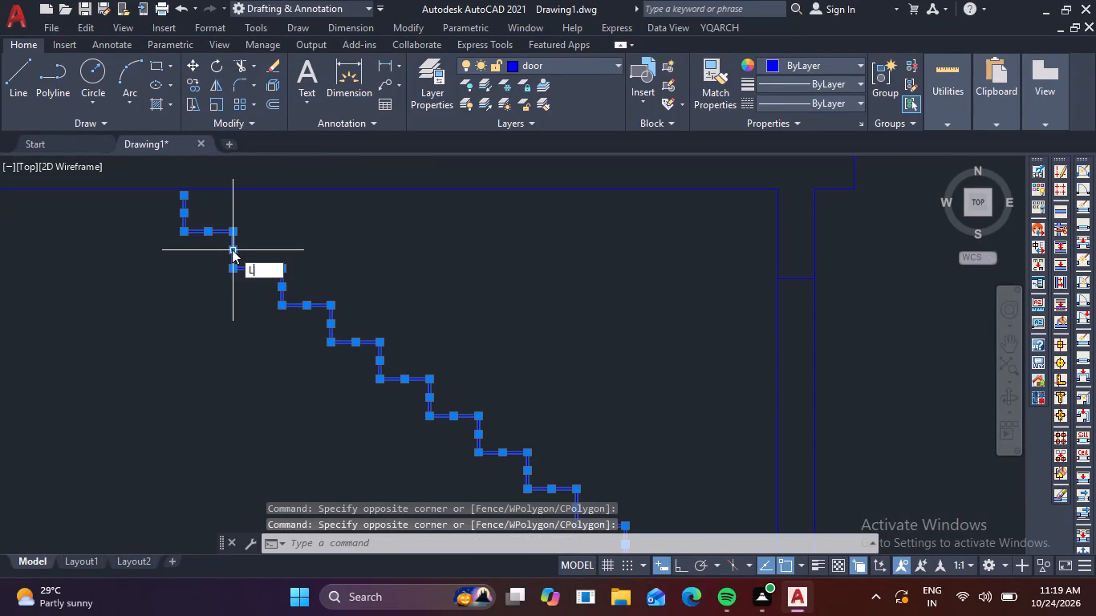
key(BackSpace)
text(M)
key(space)
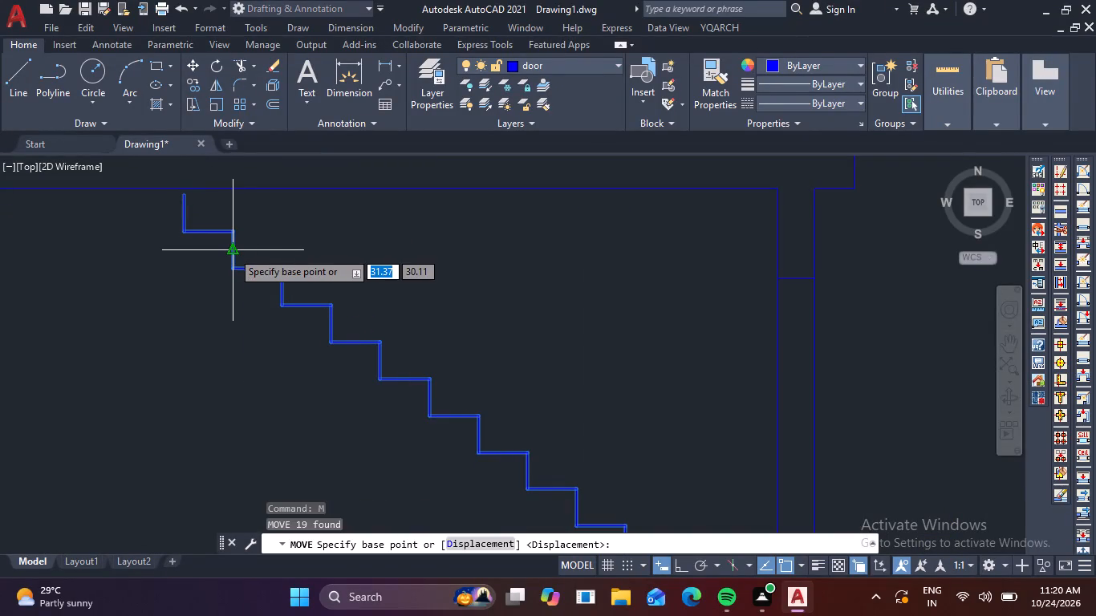
key(F8)
middle_drag(185, 257, 200, 364)
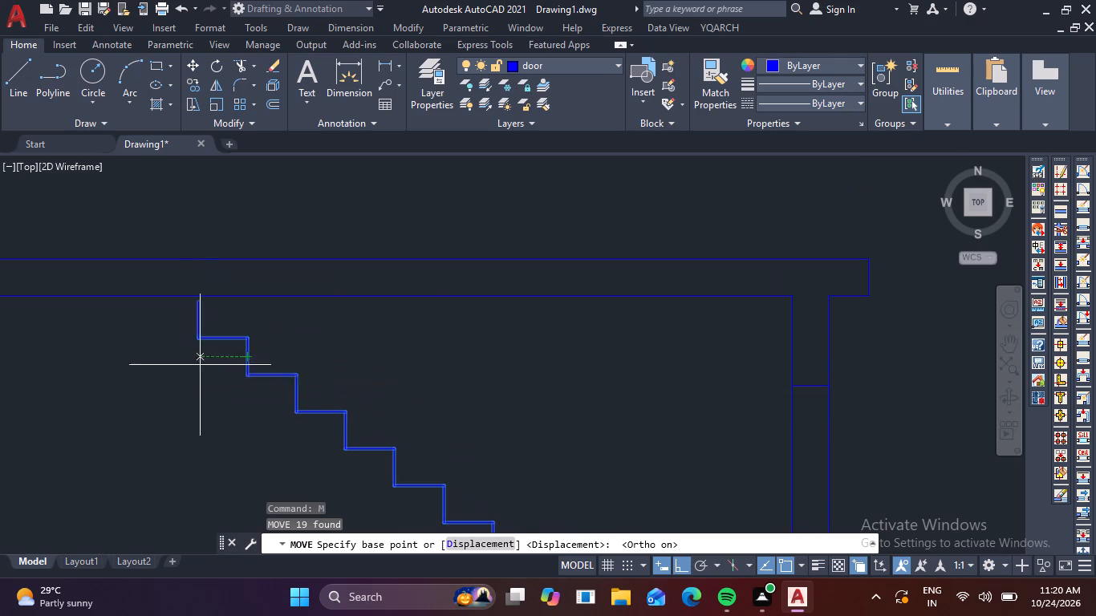
scroll(191, 310, up, 3)
click(209, 285)
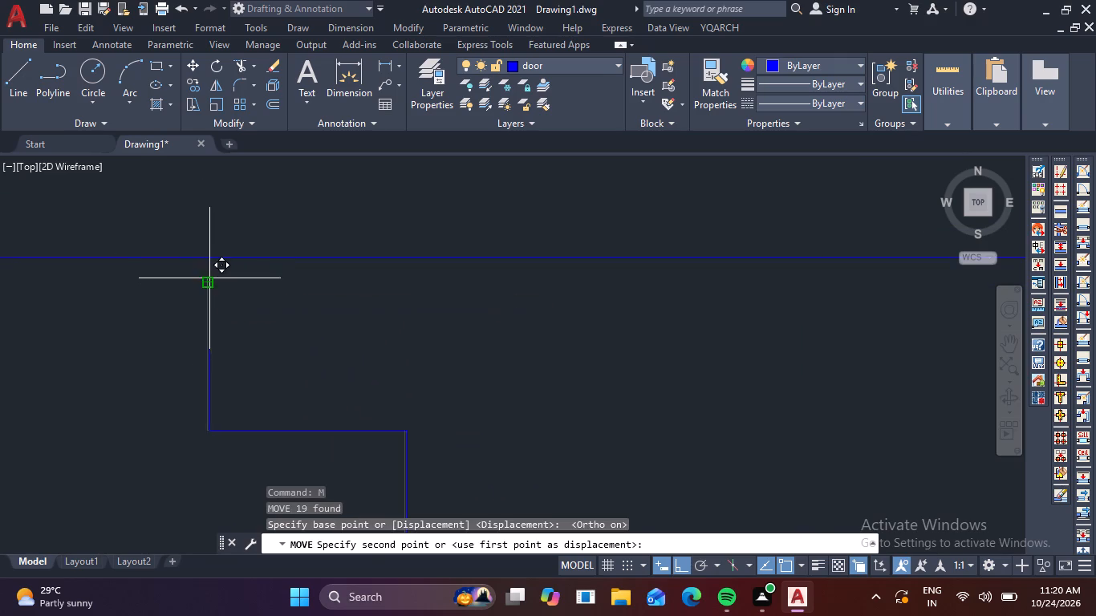
click(206, 261)
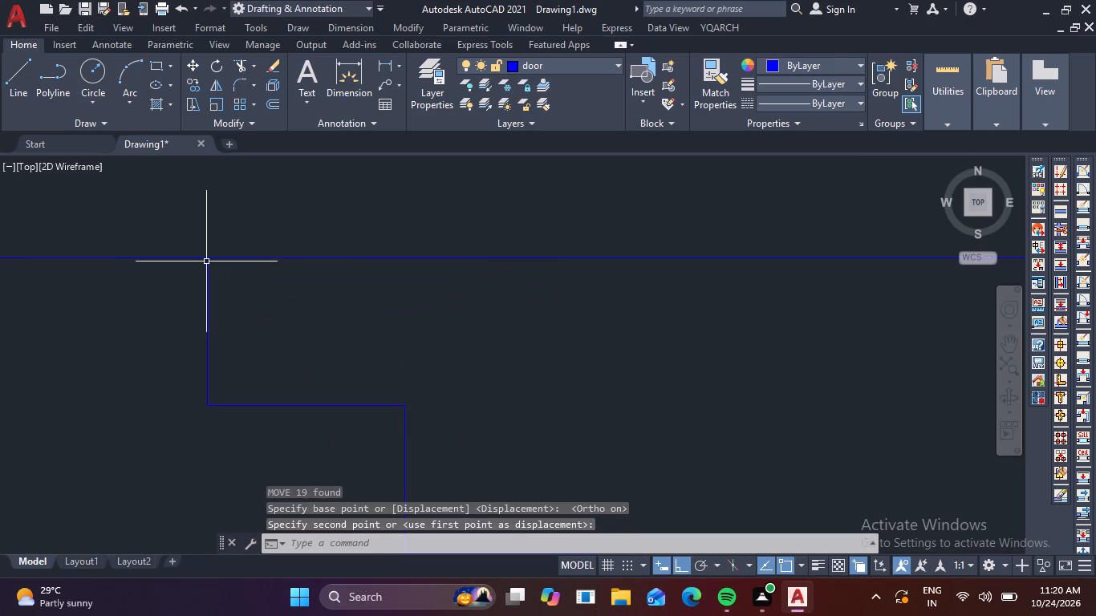
Draw a horizontal landing line about 0.62 long from the bottom of the upper flight's lowest riser to the wall's inner face.
scroll(206, 261, down, 6)
scroll(351, 399, up, 4)
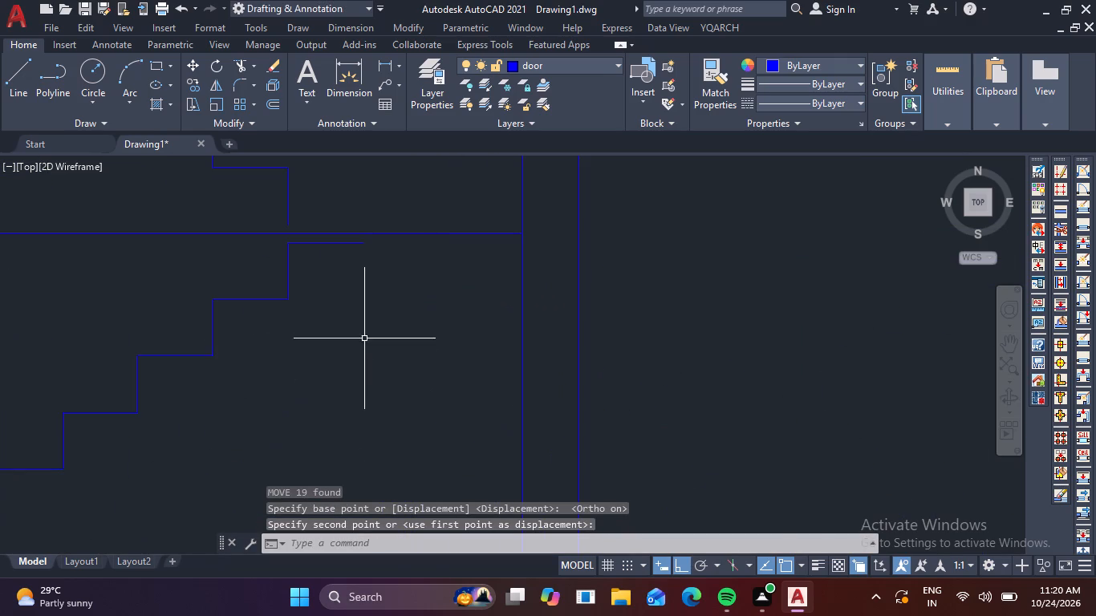
middle_drag(366, 343, 372, 454)
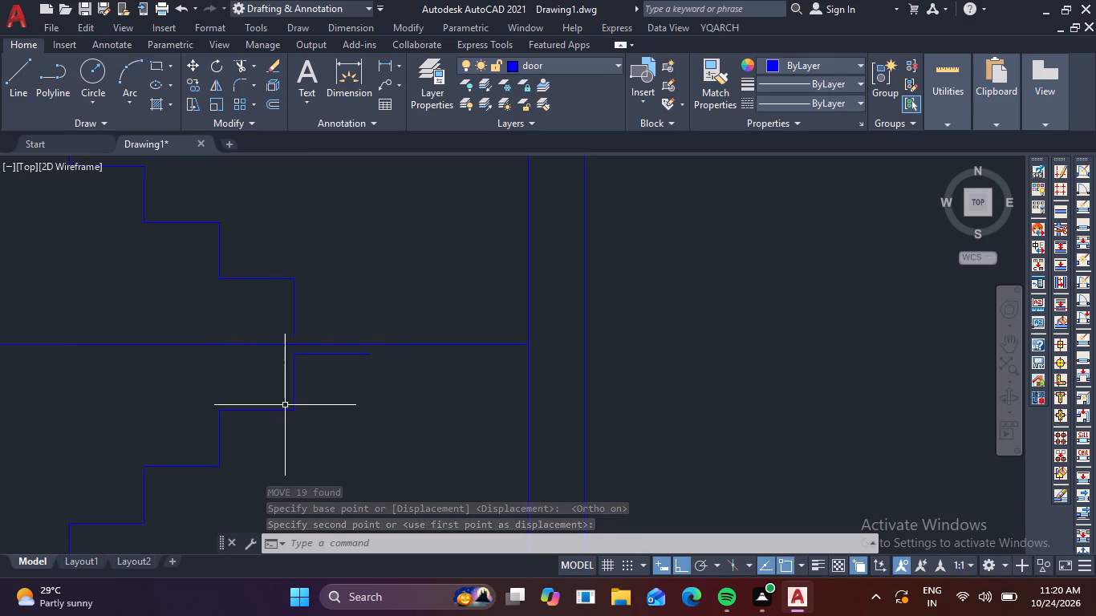
text(L)
key(space)
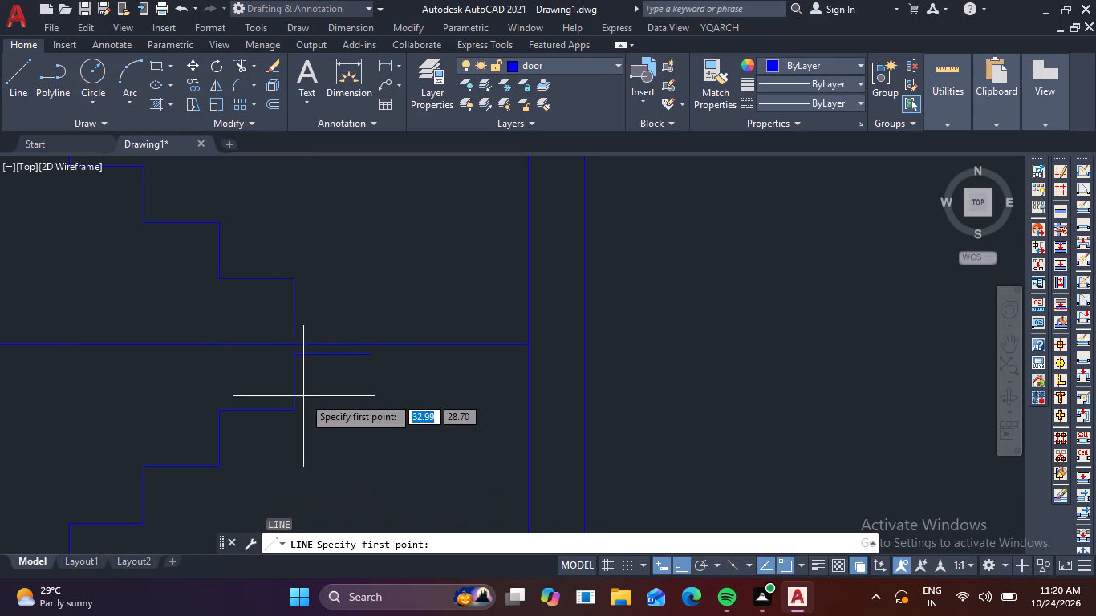
scroll(331, 335, up, 2)
click(233, 332)
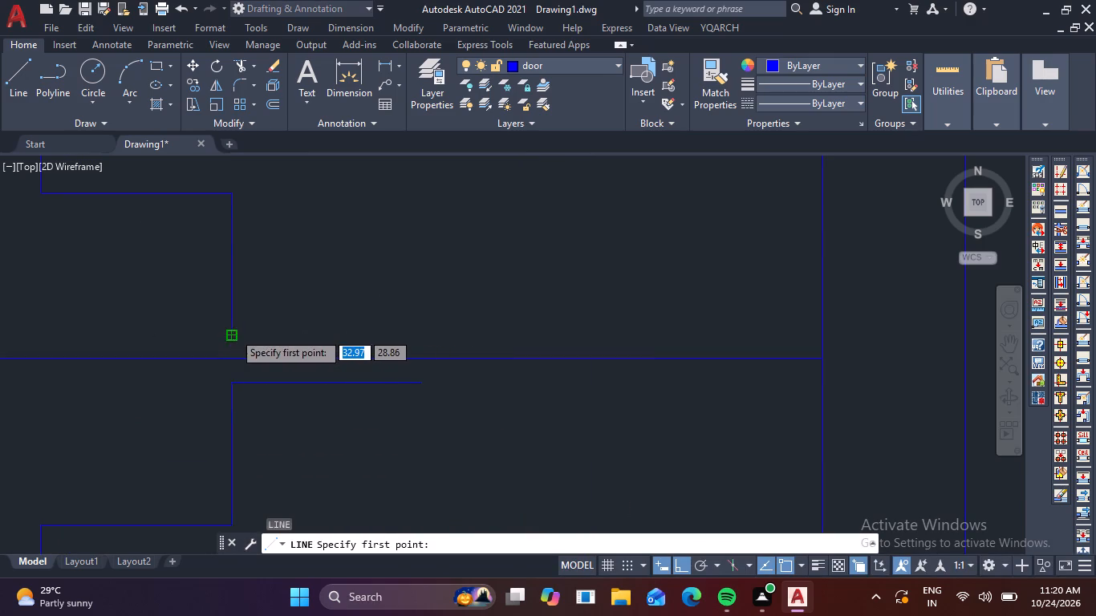
click(826, 334)
key(v)
key(v)
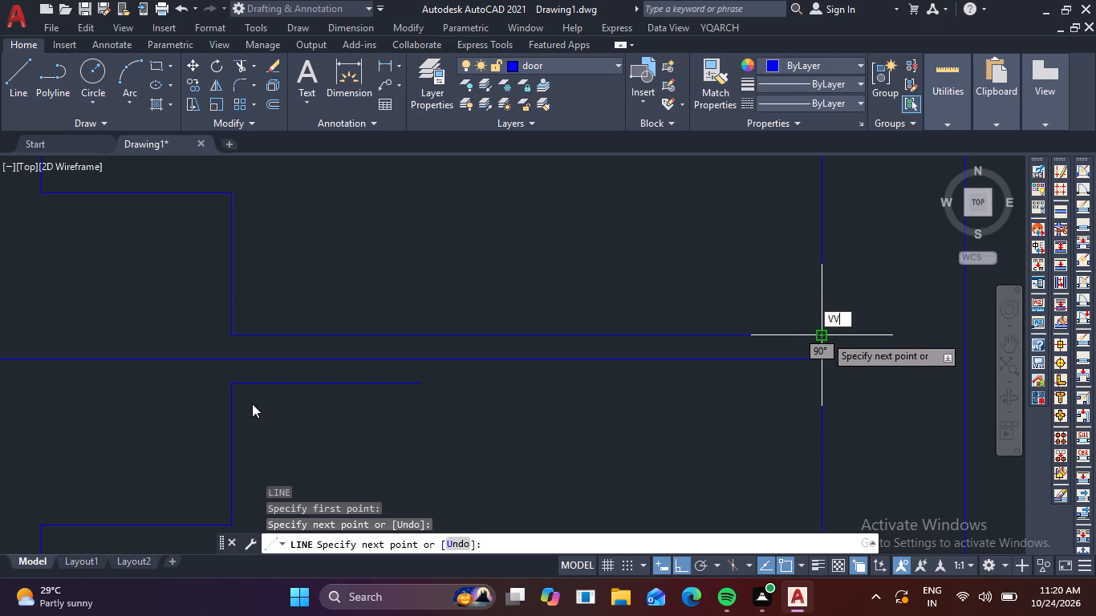
key(Escape)
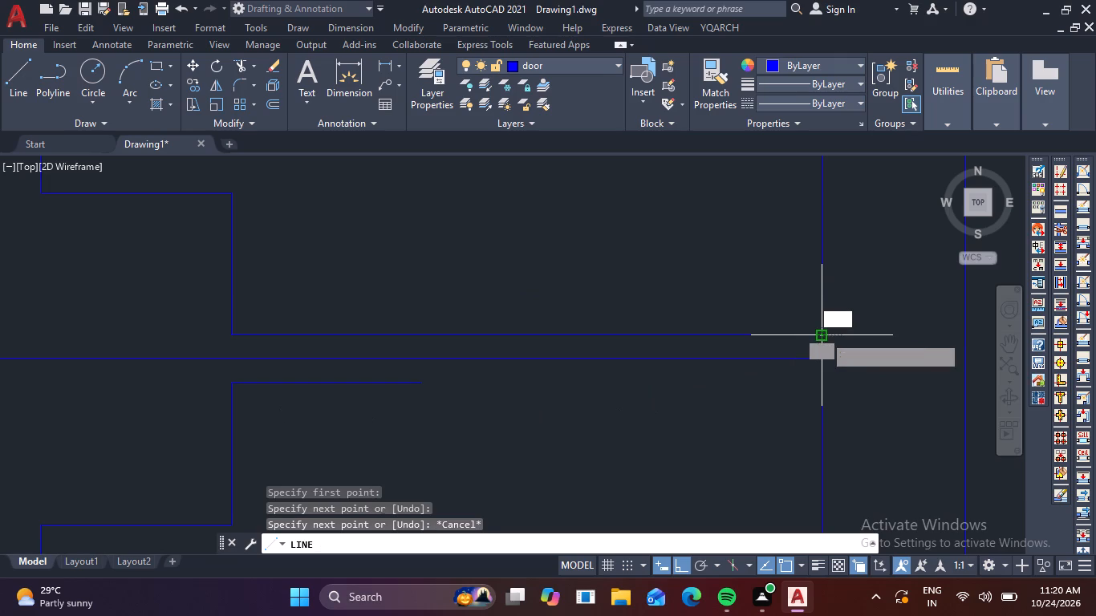
Draw a horizontal line about 0.43 long from the end of the lower flight's top tread to the wall's inner face.
key(space)
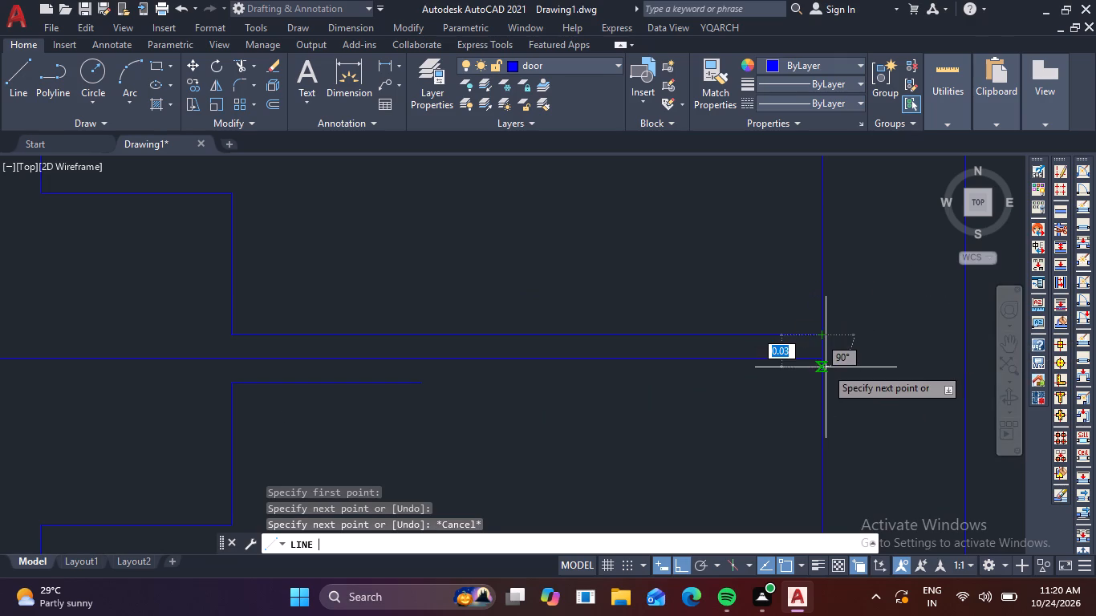
key(space)
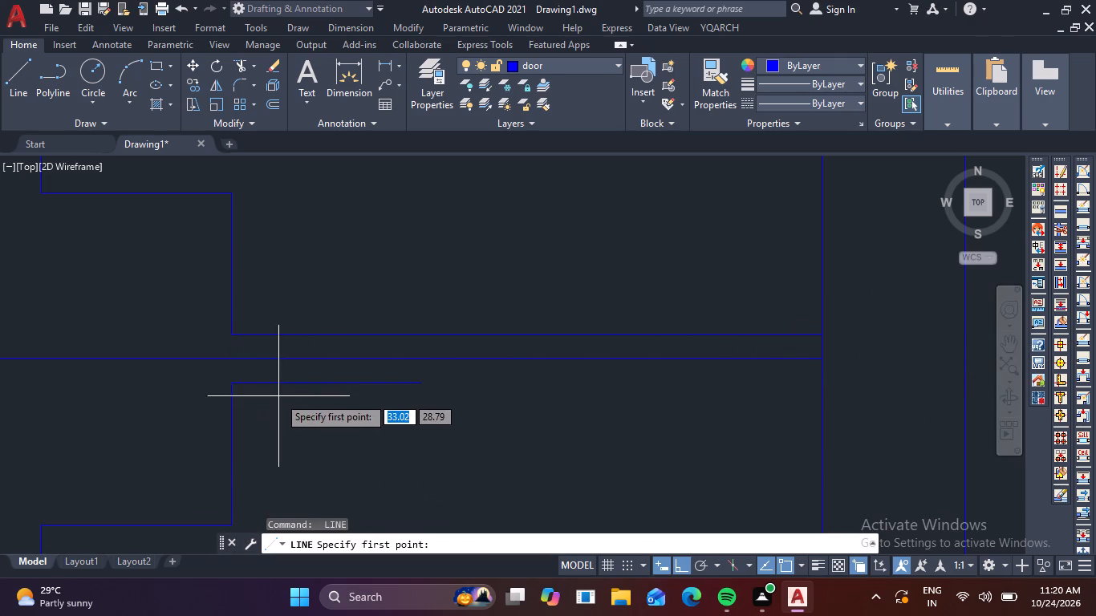
click(422, 382)
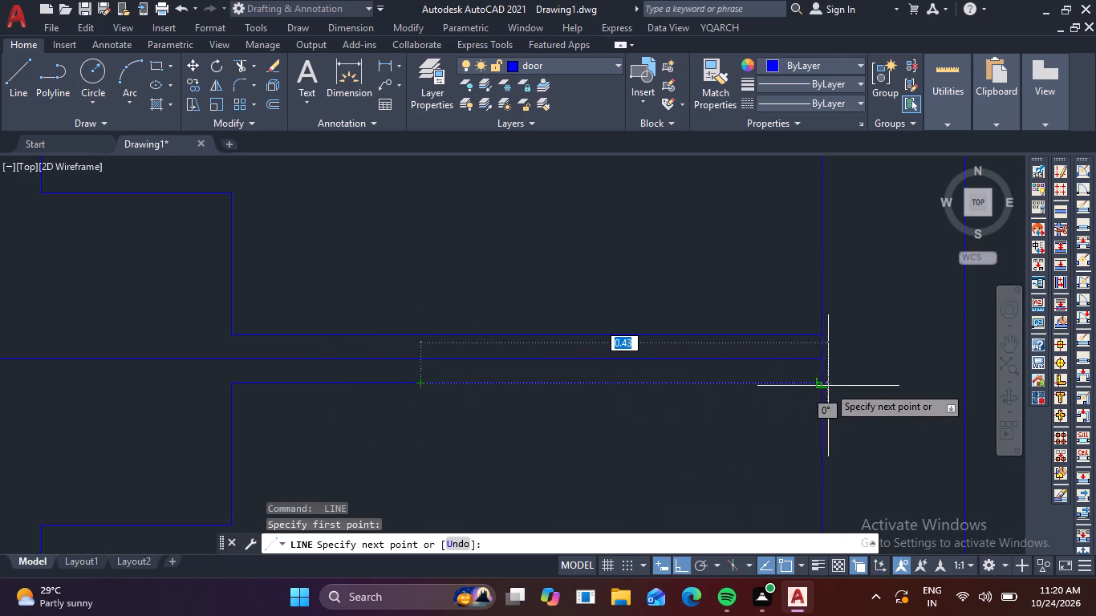
click(828, 386)
key(space)
Delete the mid-height line running between the two landing lines.
click(555, 366)
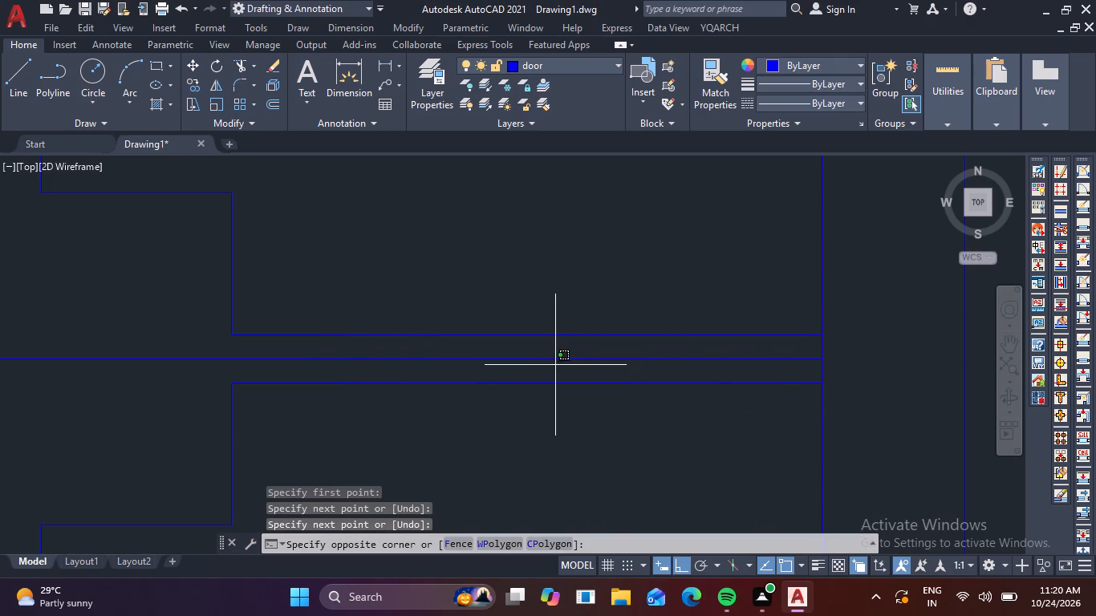
click(543, 354)
key(Delete)
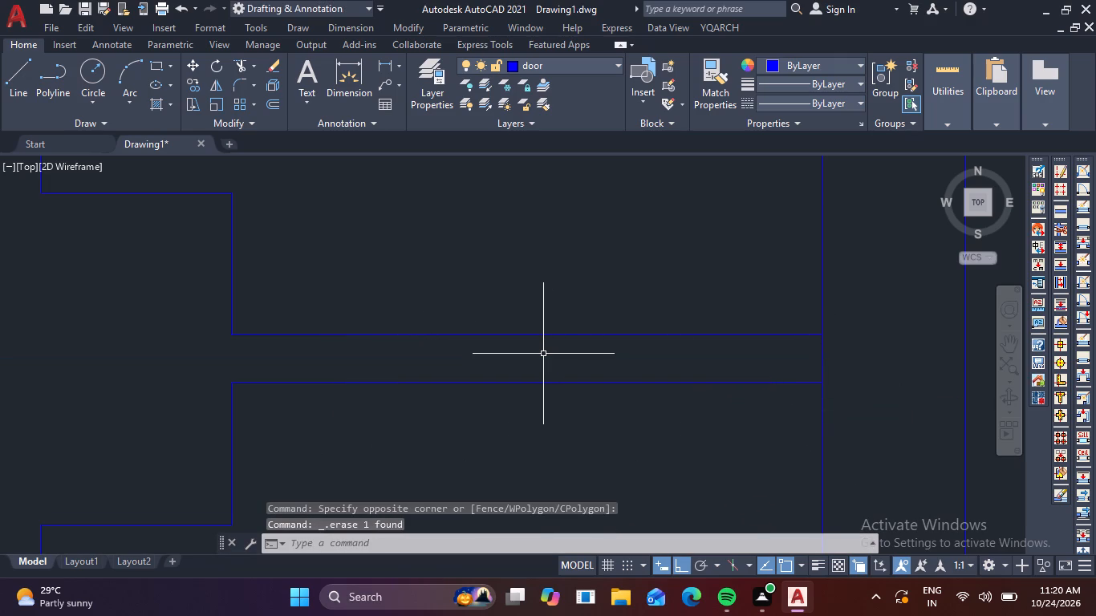
Close the landing's stair-side edge with a vertical line about 0.05 long between the upper and lower landing lines.
text(L)
key(space)
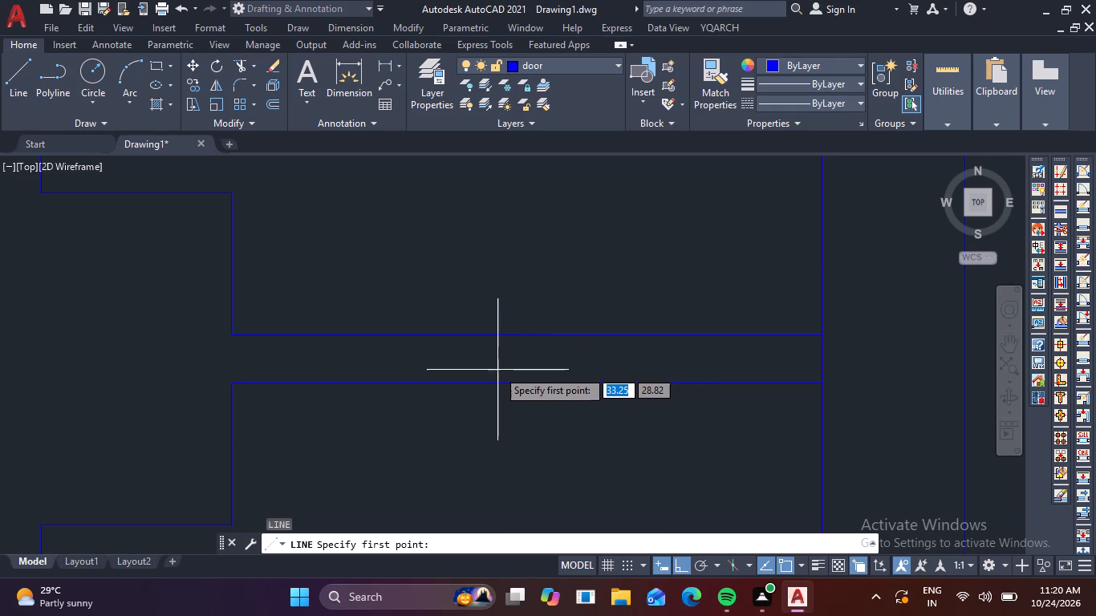
click(233, 338)
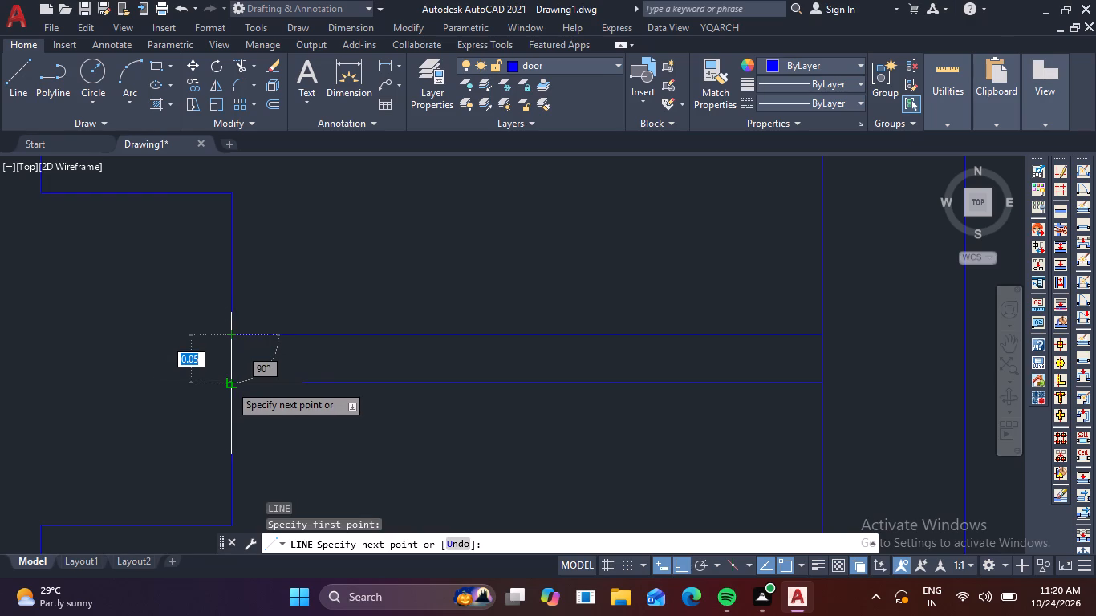
click(231, 387)
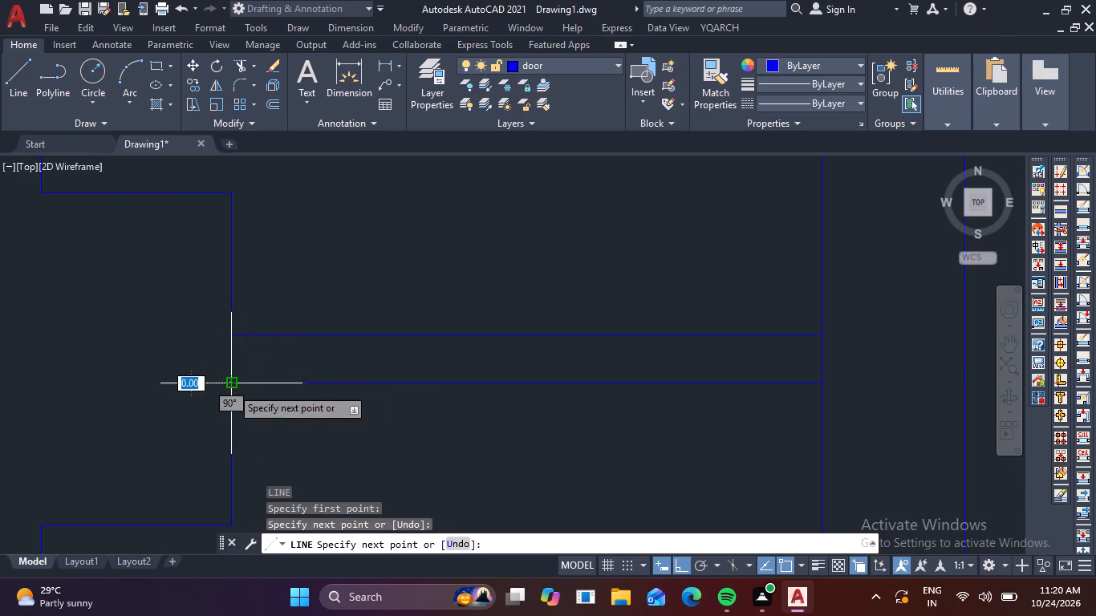
key(space)
Draw a diagonal polyline along the lower flight's inner step corners, from the foot of its top riser to the foot of the second-lowest riser.
scroll(278, 378, down, 3)
scroll(340, 405, down, 2)
scroll(405, 426, down, 3)
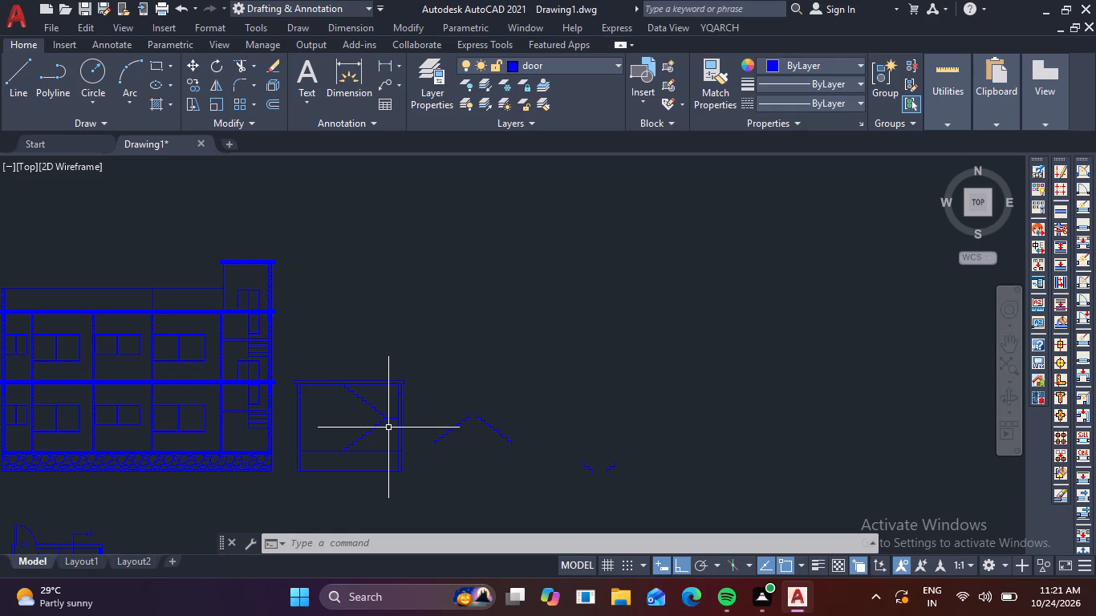
scroll(388, 427, up, 4)
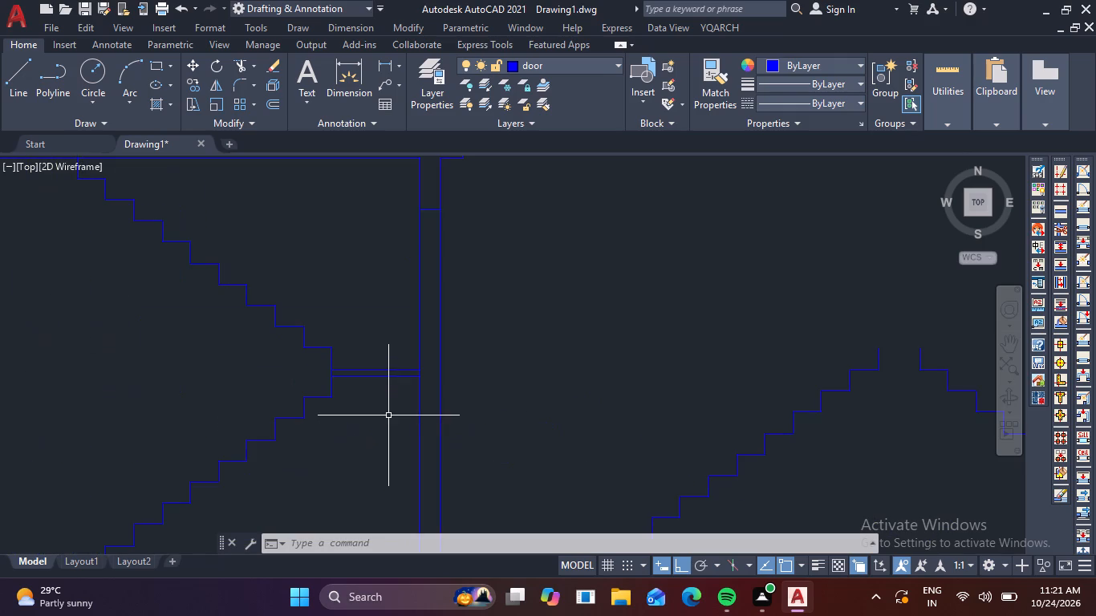
scroll(383, 407, up, 1)
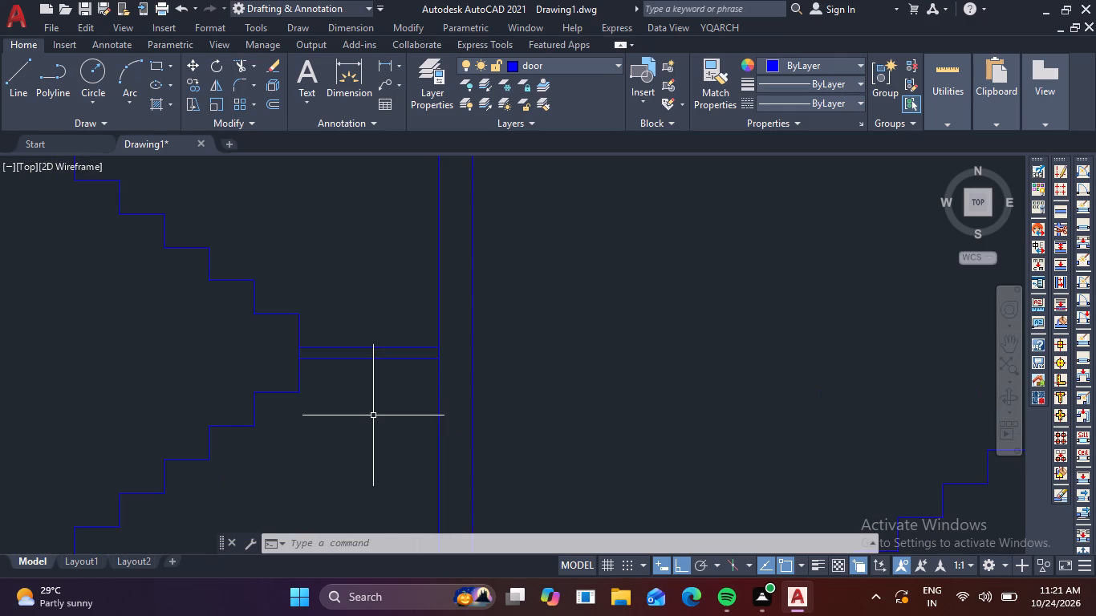
key(l)
key(Escape)
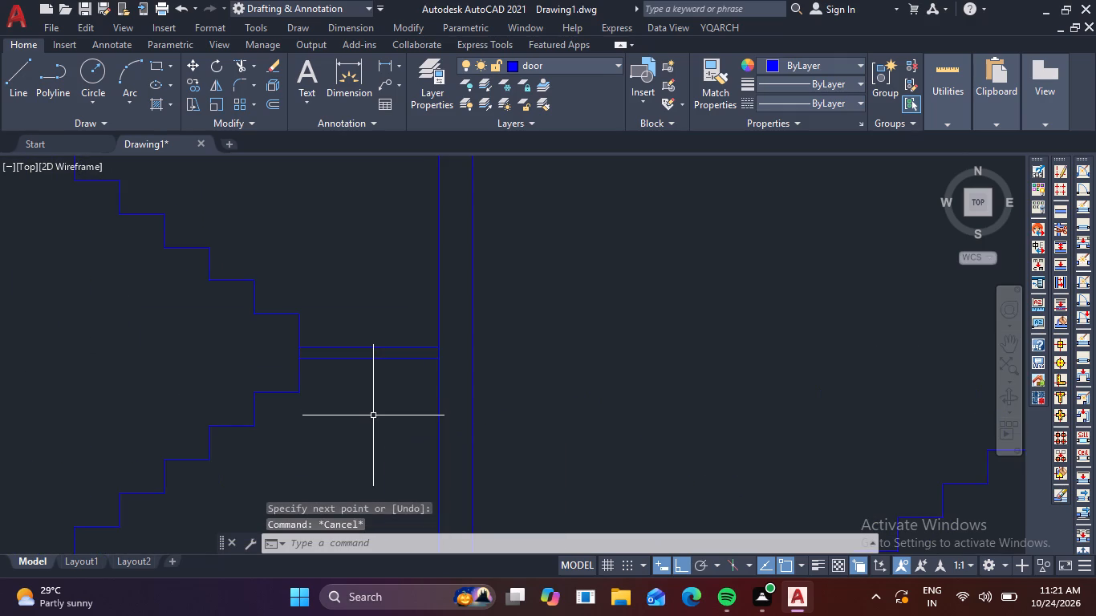
text(PL)
key(space)
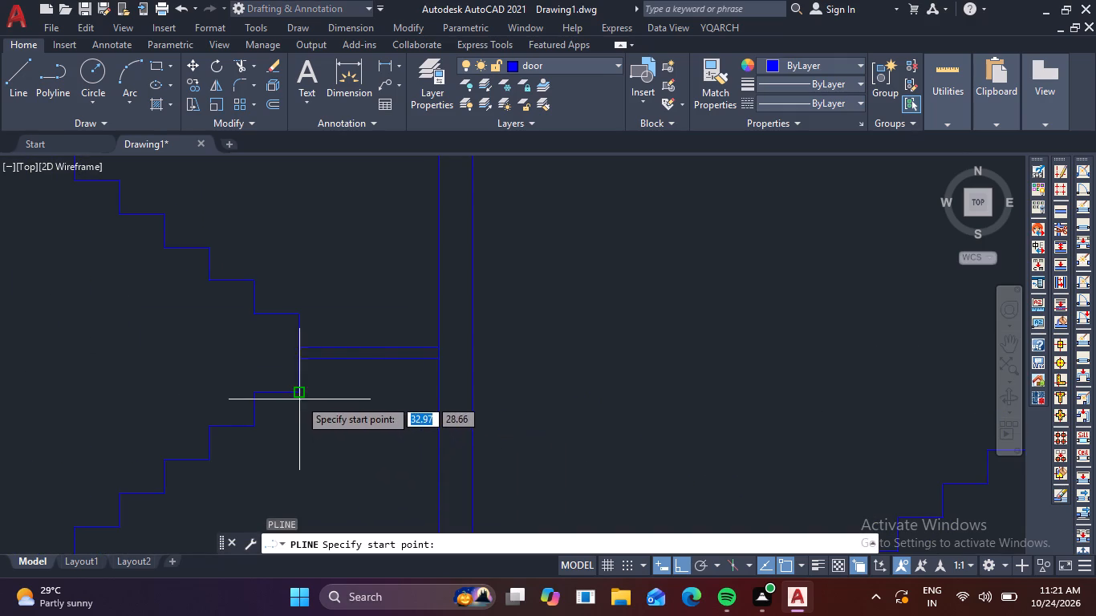
click(296, 395)
scroll(284, 427, down, 2)
middle_drag(283, 443, 421, 276)
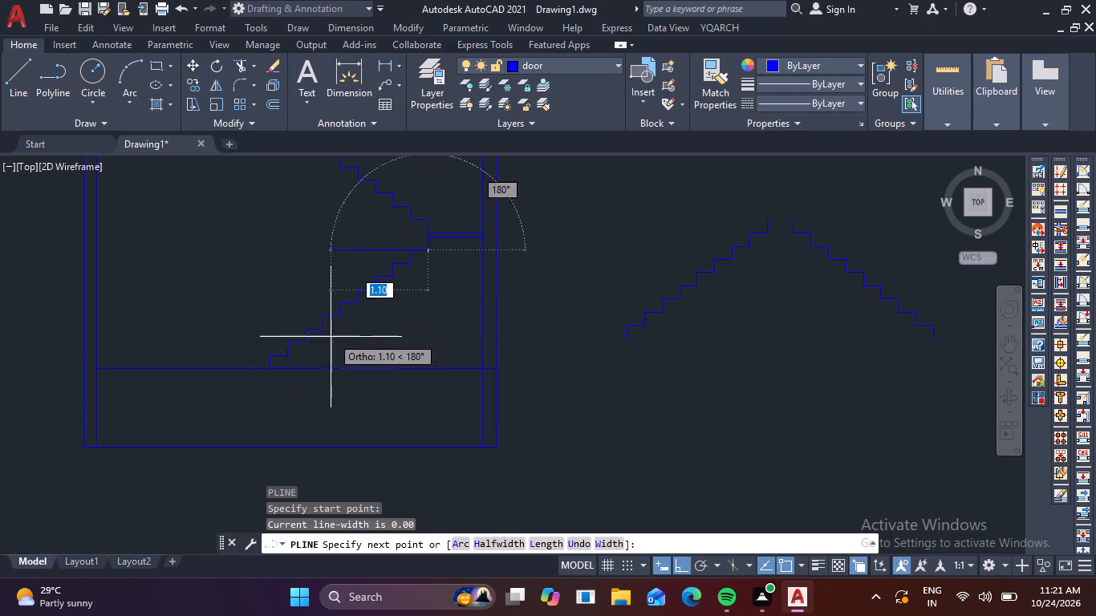
scroll(315, 361, up, 4)
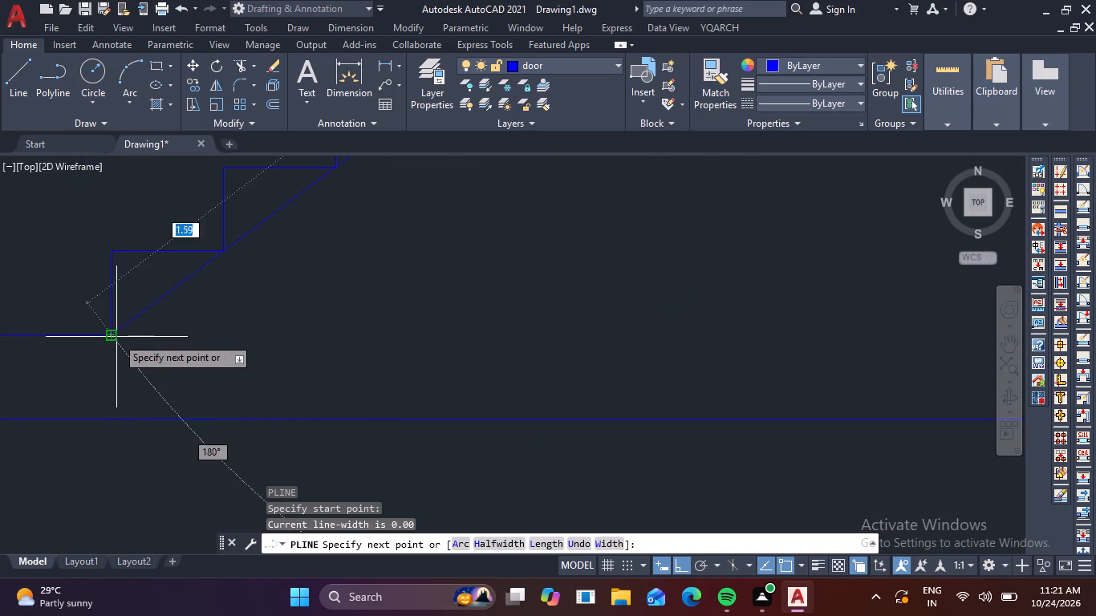
click(116, 337)
key(Escape)
scroll(268, 371, down, 2)
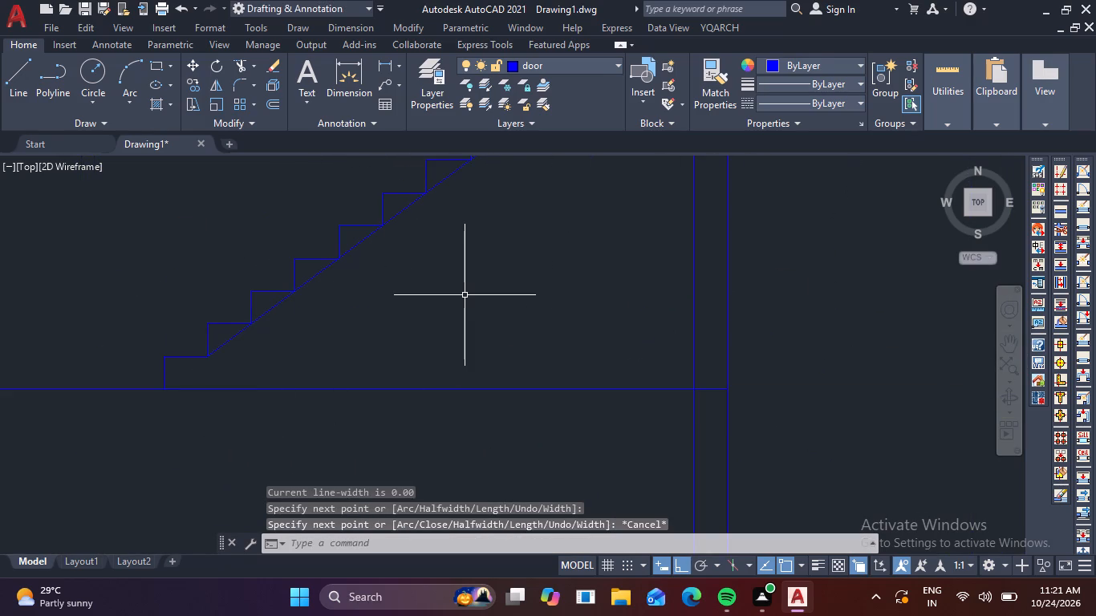
scroll(466, 293, down, 1)
middle_drag(493, 275, 444, 343)
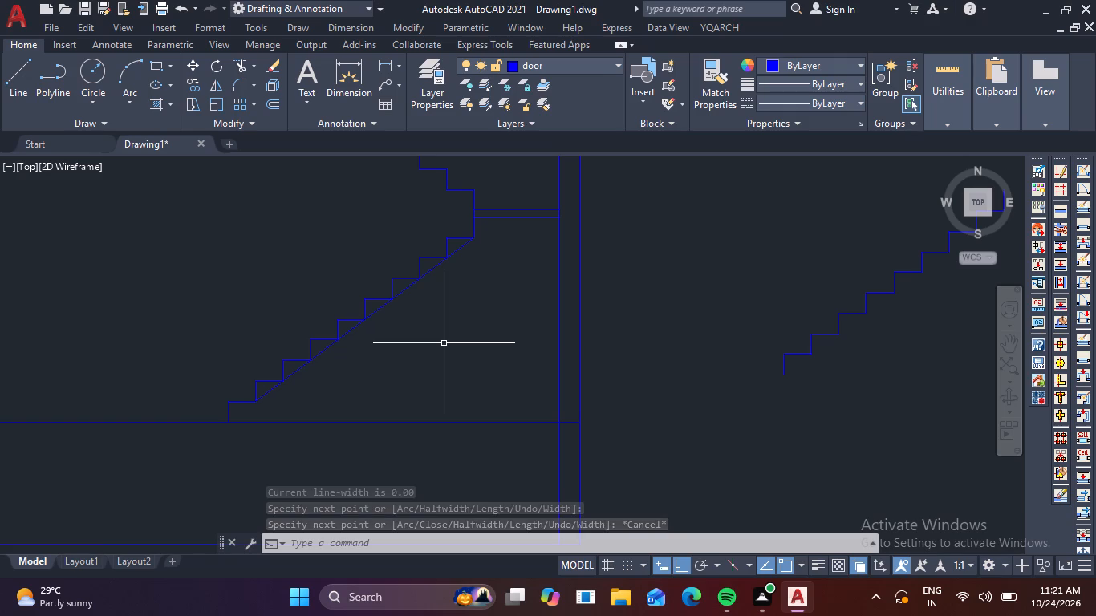
Offset the diagonal polyline along the lower flight's inner step corners by 0.10 to its underside.
key(o)
key(Return)
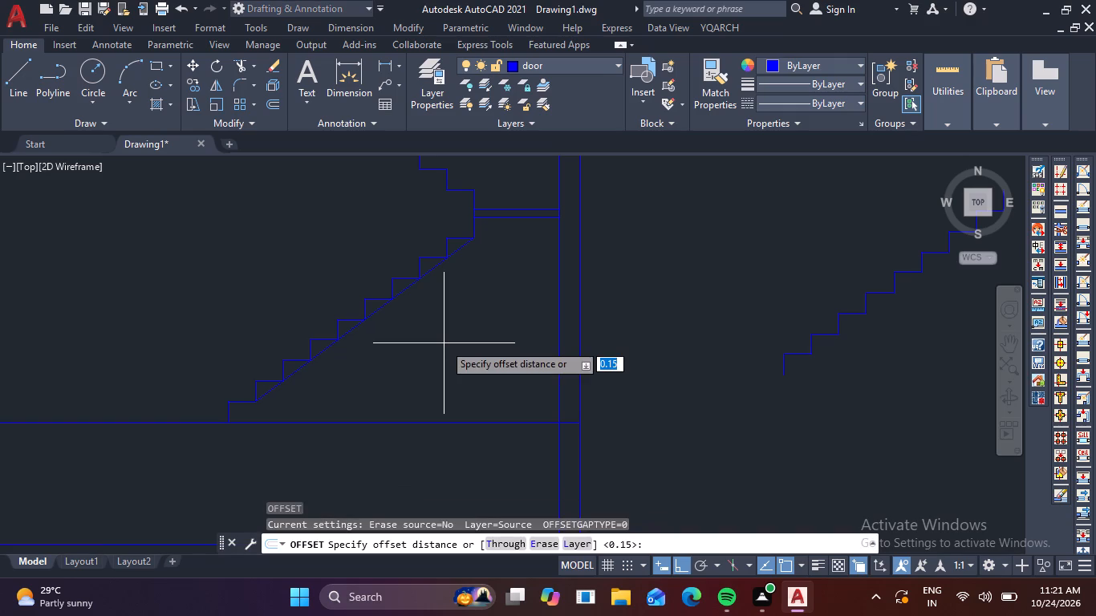
key(Return)
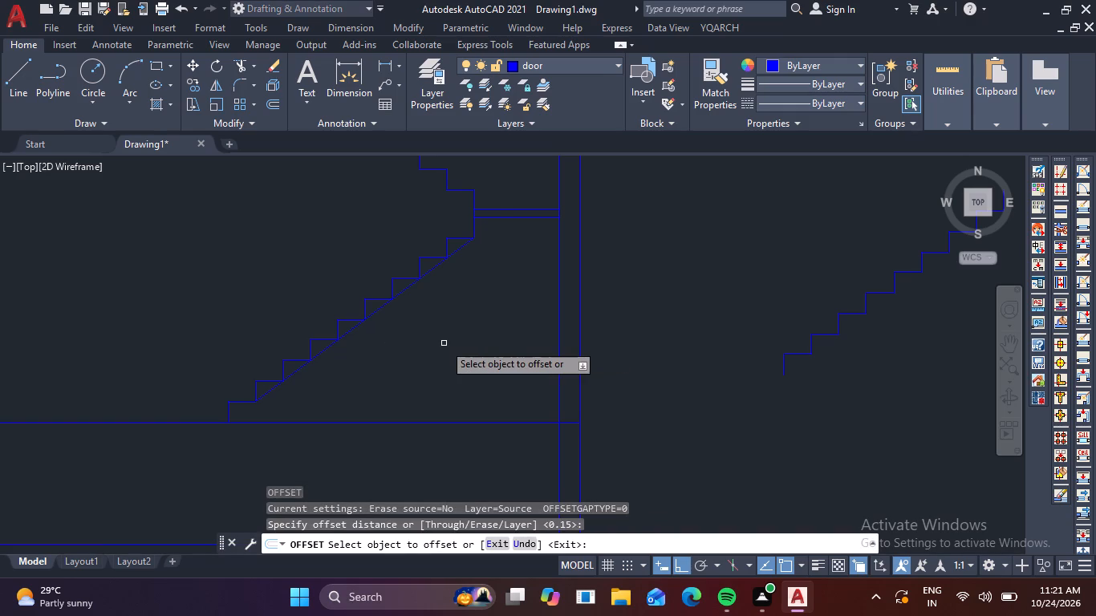
click(430, 273)
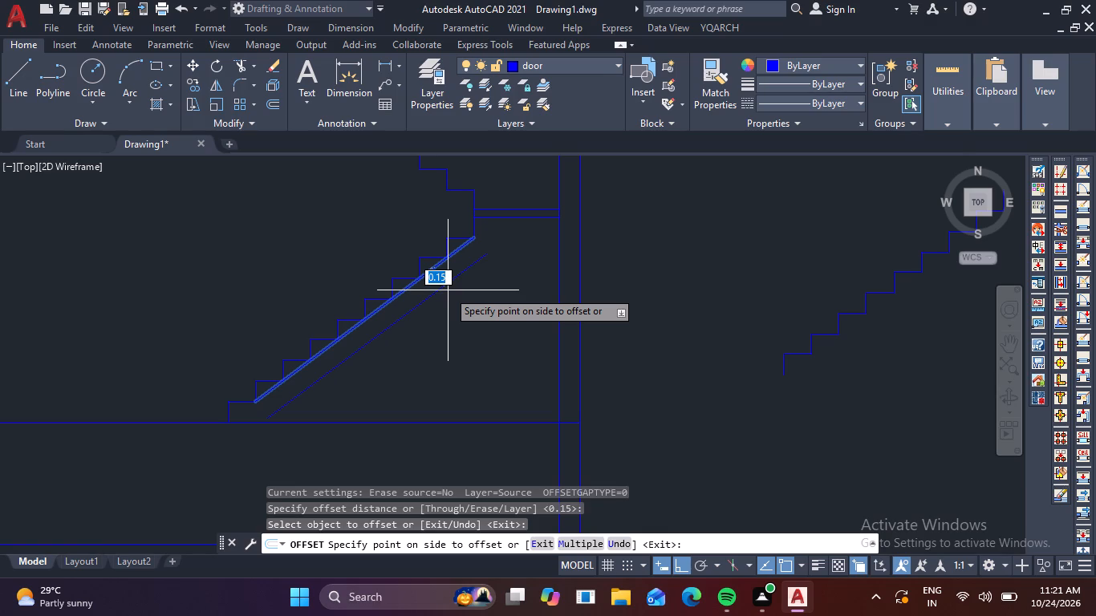
text(.10)
key(Return)
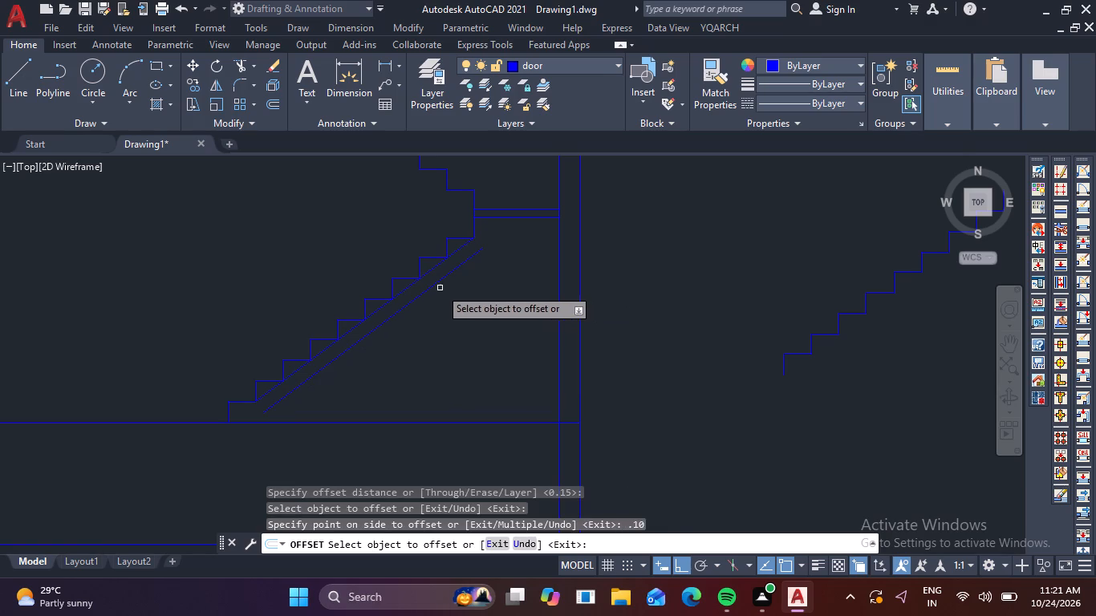
click(427, 273)
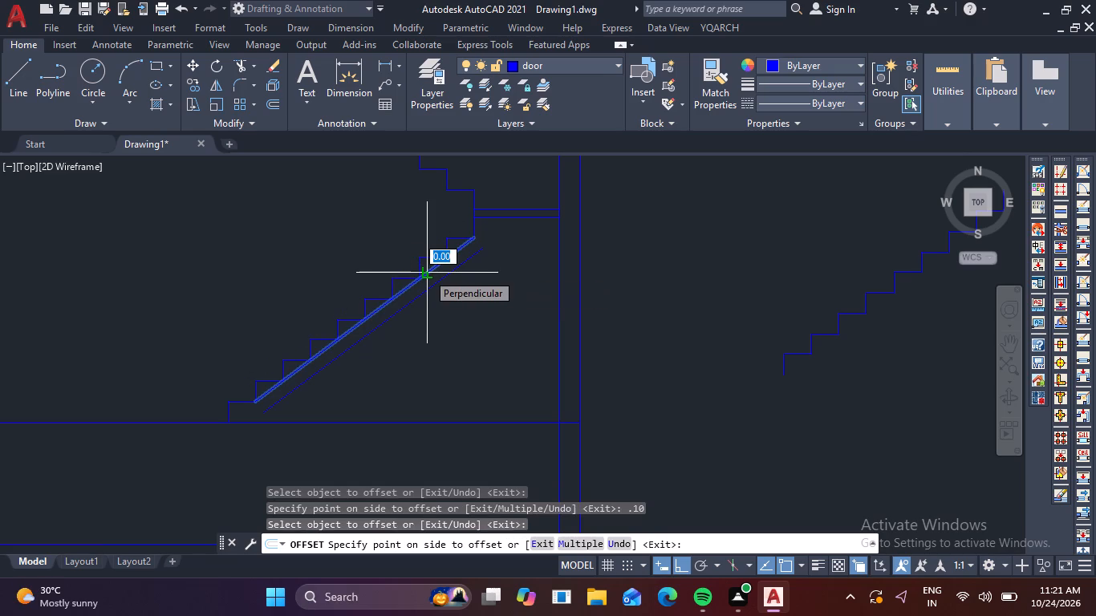
key(Escape)
Delete the original diagonal polyline touching the lower flight's inner step corners.
click(427, 273)
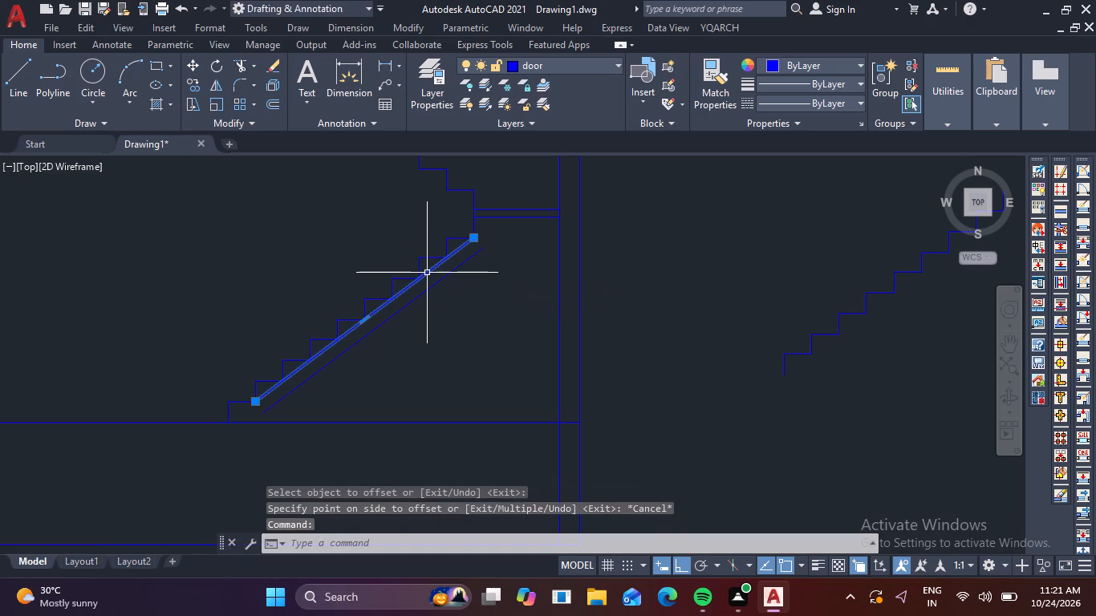
key(Delete)
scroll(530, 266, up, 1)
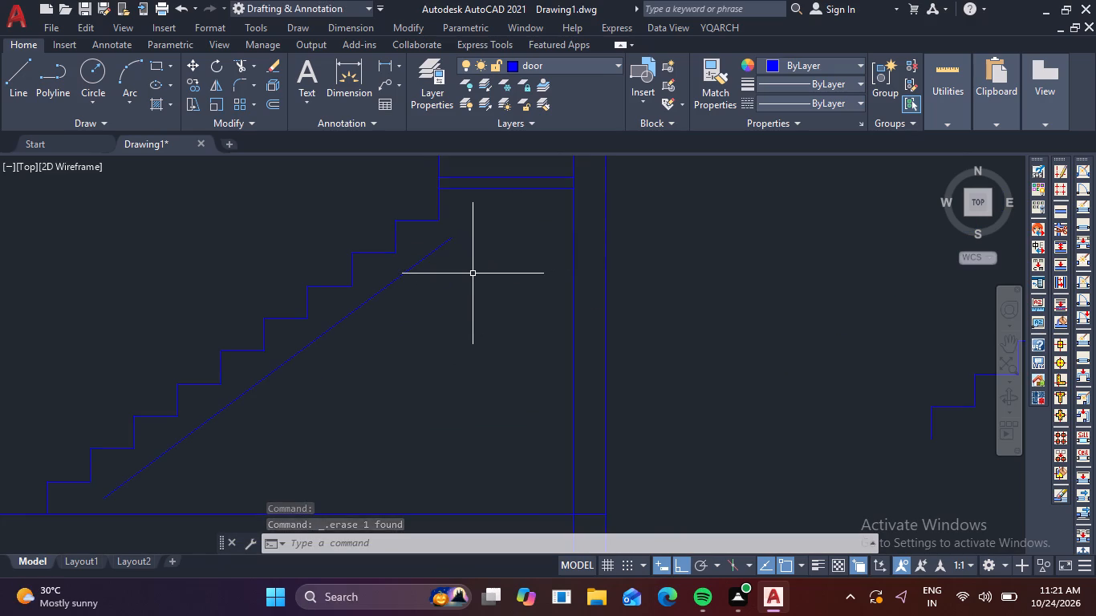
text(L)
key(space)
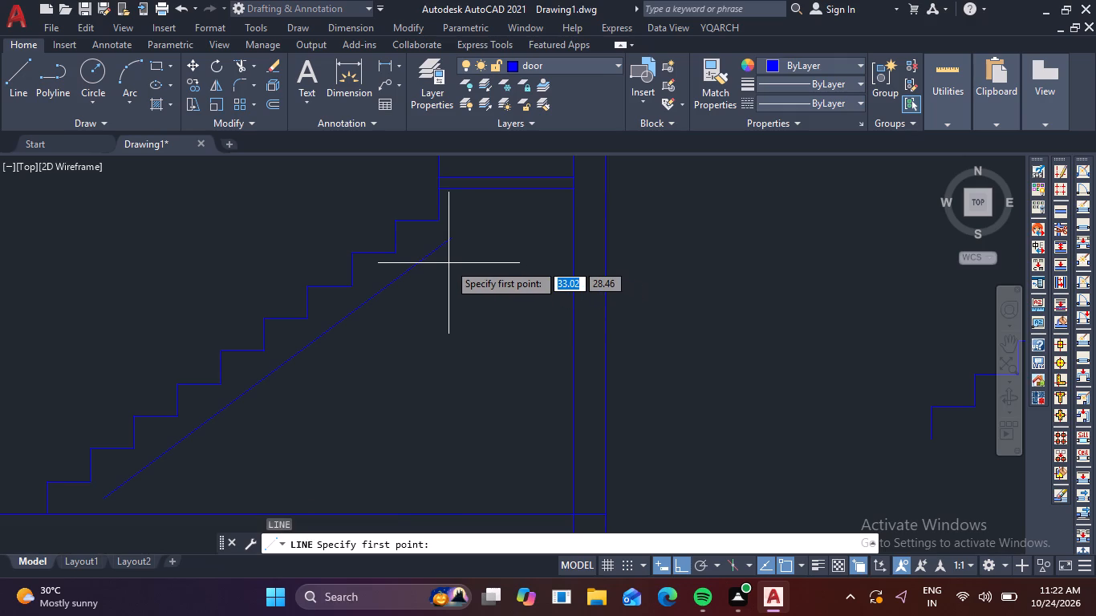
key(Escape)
Extend the lower flight's offset waist line down to the floor line and up to the landing's lower line.
text(EX)
key(space)
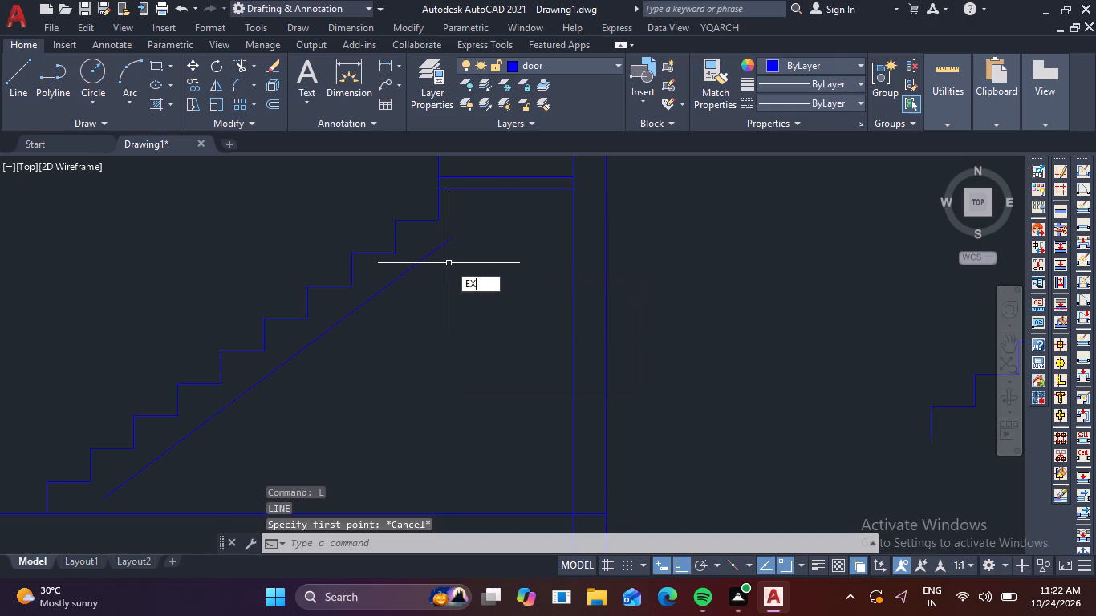
scroll(431, 286, down, 1)
middle_drag(413, 313, 465, 274)
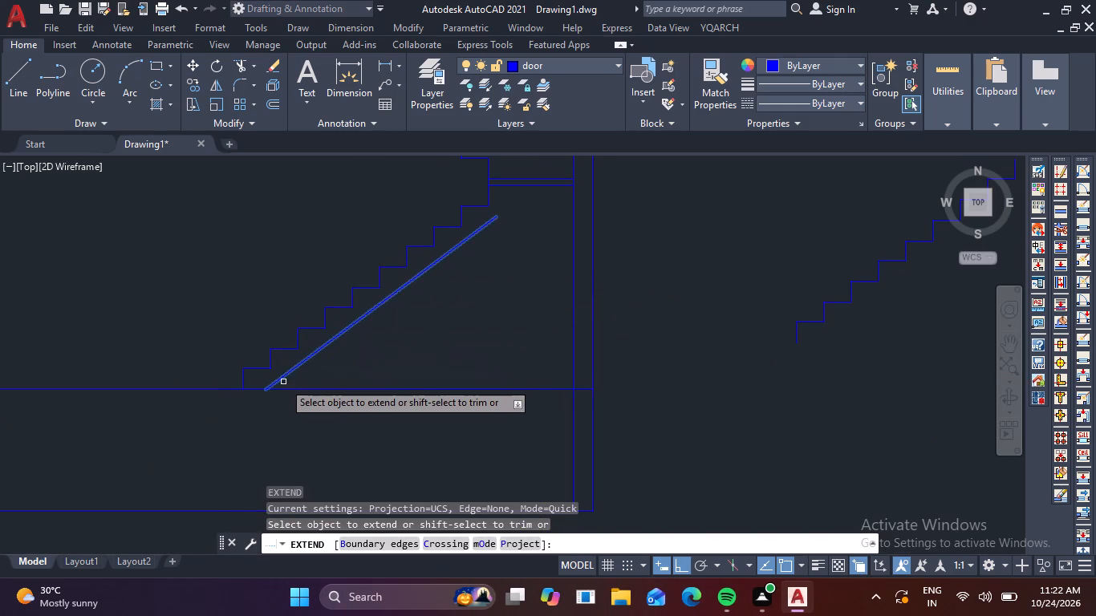
click(282, 377)
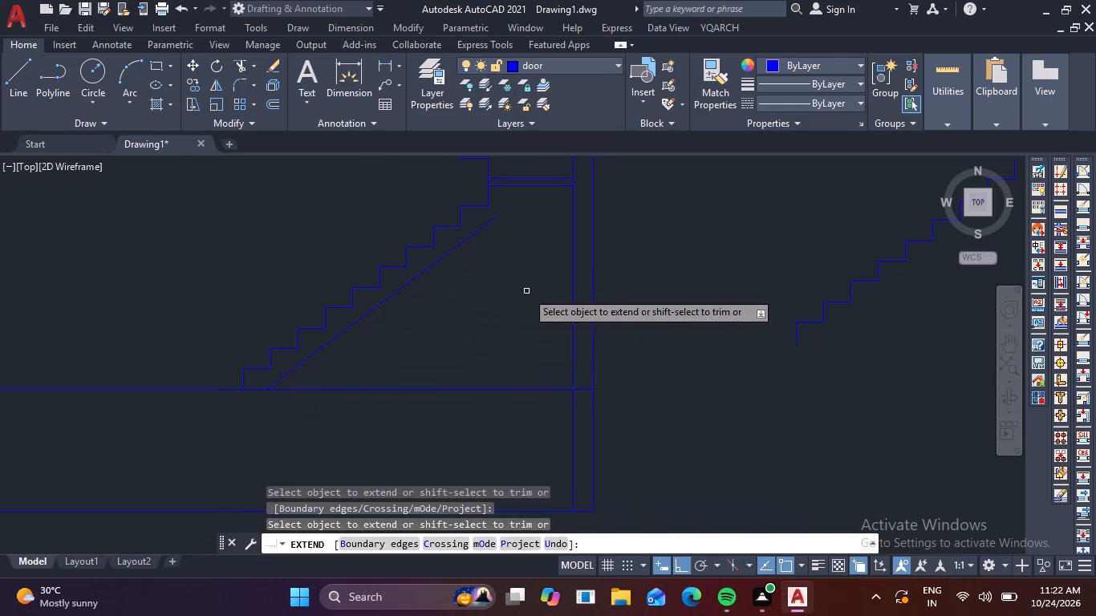
middle_drag(457, 332, 340, 407)
click(374, 299)
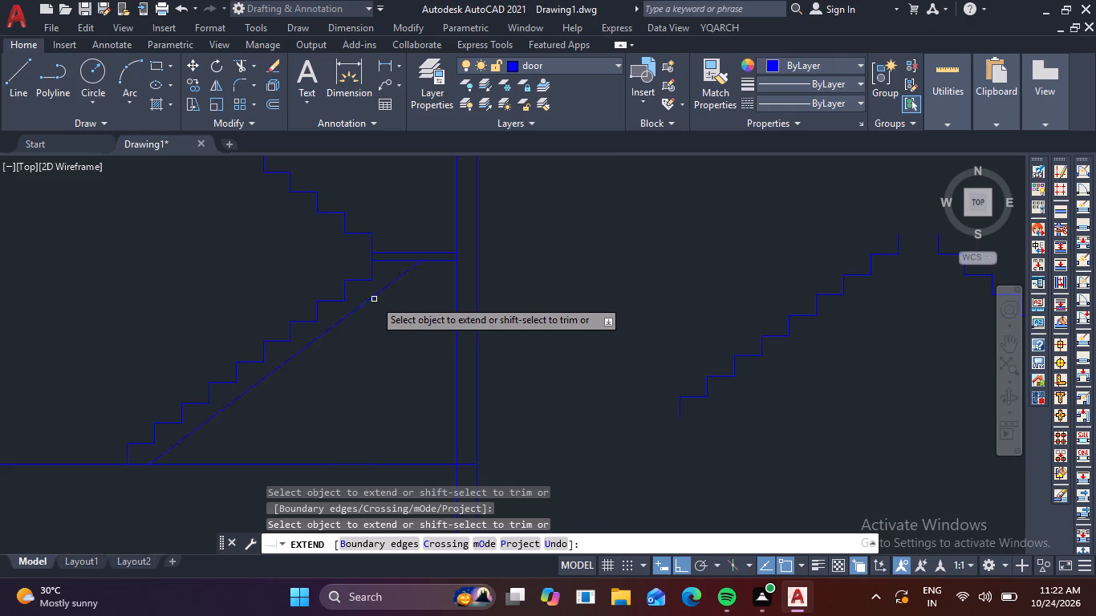
key(Escape)
key(Escape)
key(Escape)
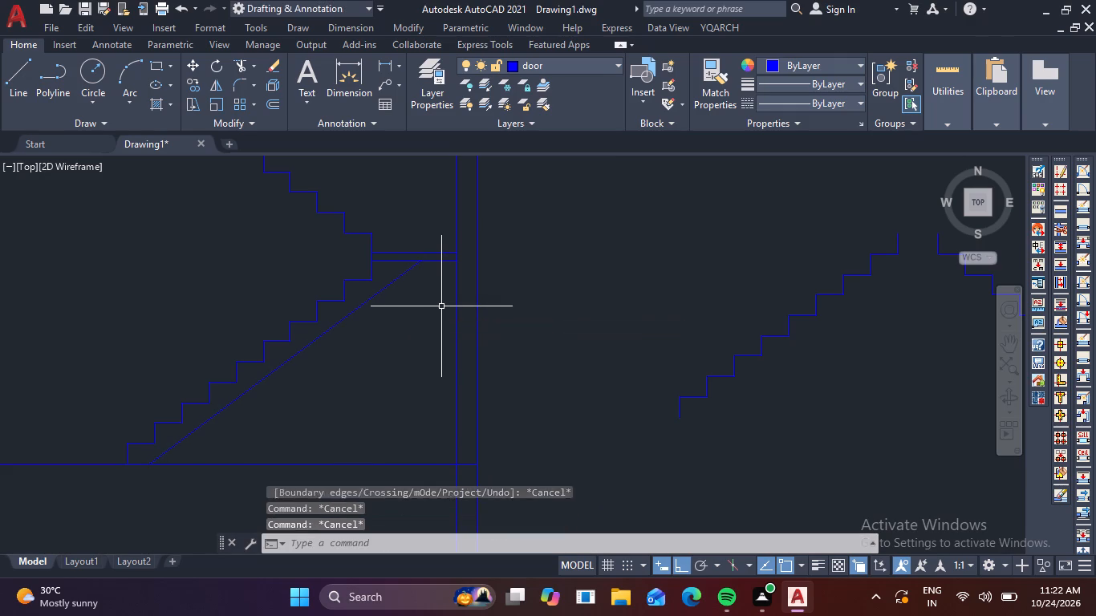
key(Escape)
key(Escape)
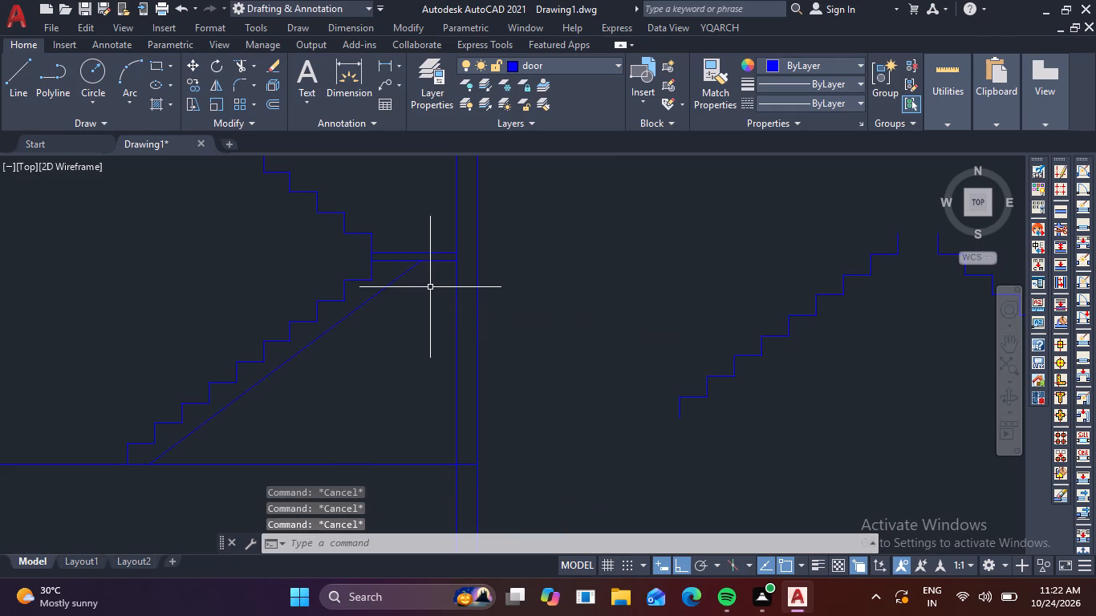
Draw a horizontal line below the landing, from the riser just above the lower flight's top tread to the wall's inner face.
text(L)
key(space)
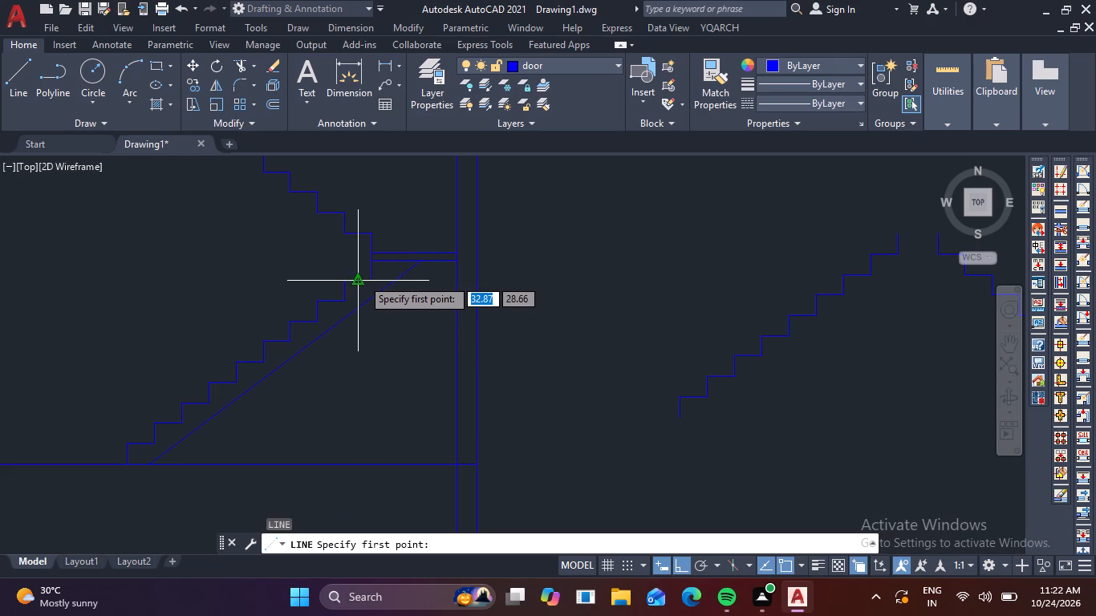
scroll(380, 276, up, 2)
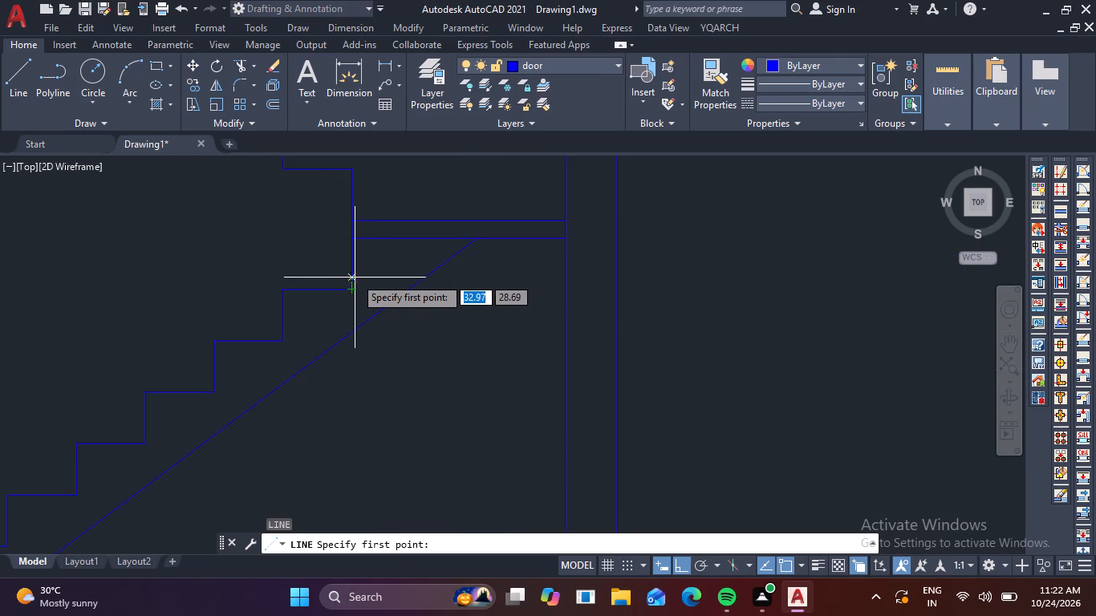
click(355, 277)
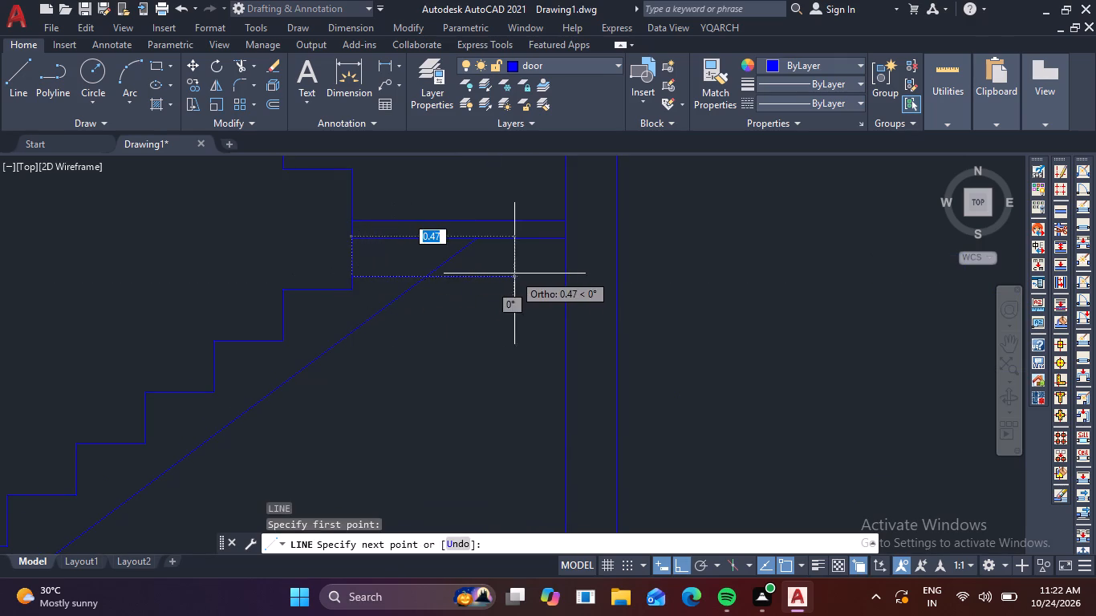
click(567, 276)
key(space)
Trim the waist line above the new horizontal line and that line's stair-side portion so they meet at a corner.
text(TR)
key(space)
click(468, 253)
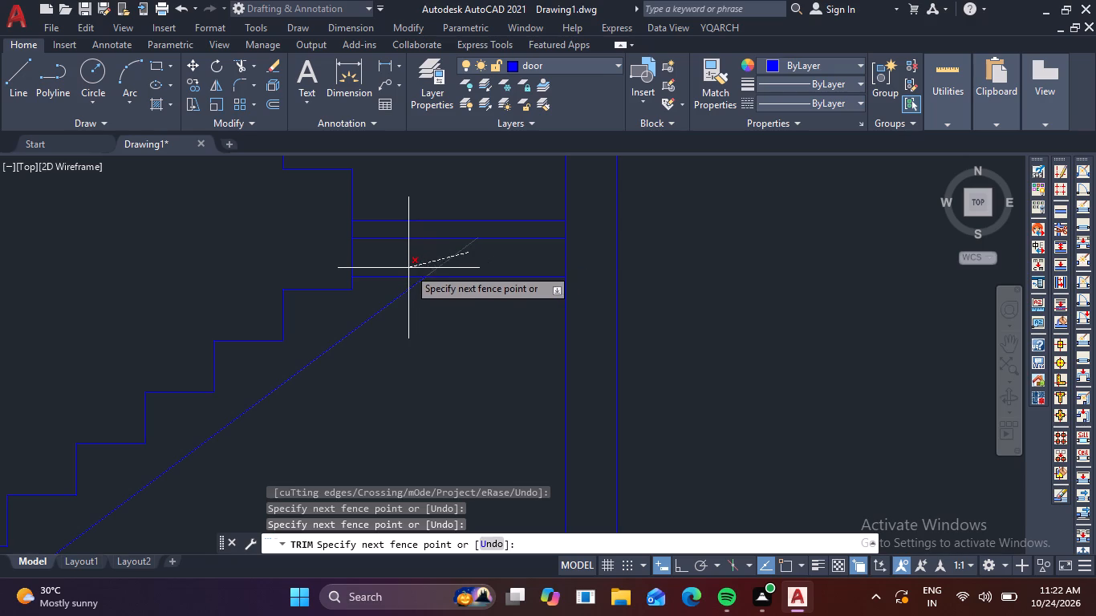
click(388, 282)
scroll(391, 282, down, 4)
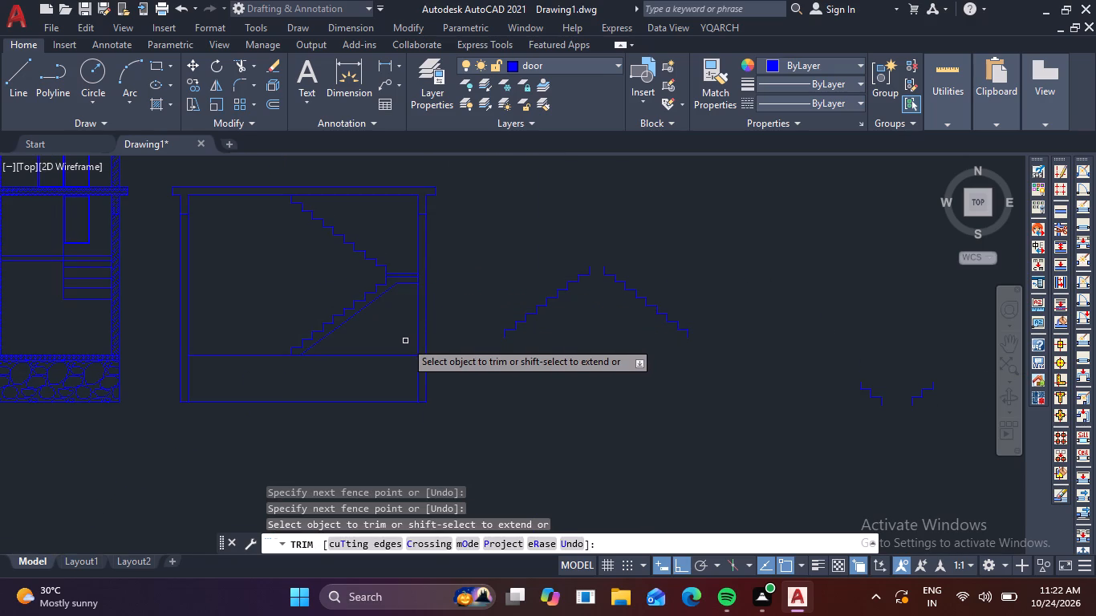
key(Escape)
key(Escape)
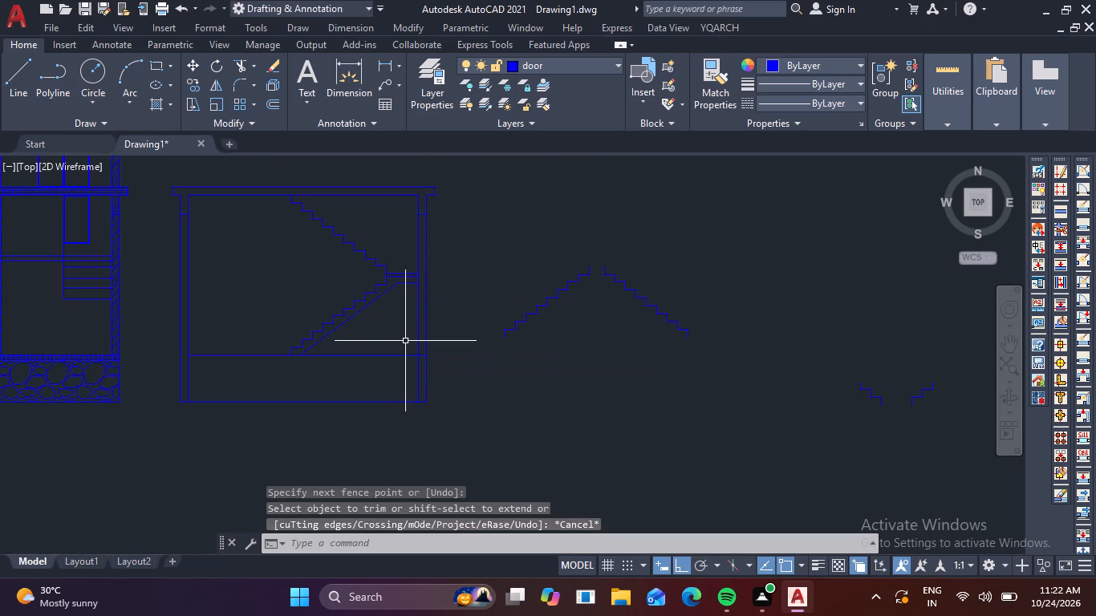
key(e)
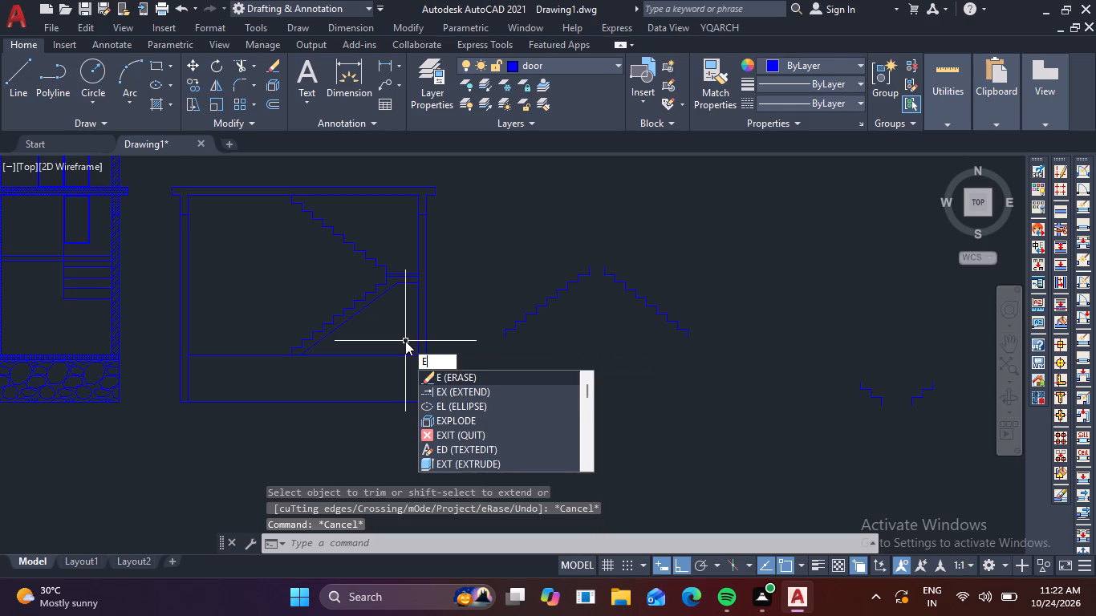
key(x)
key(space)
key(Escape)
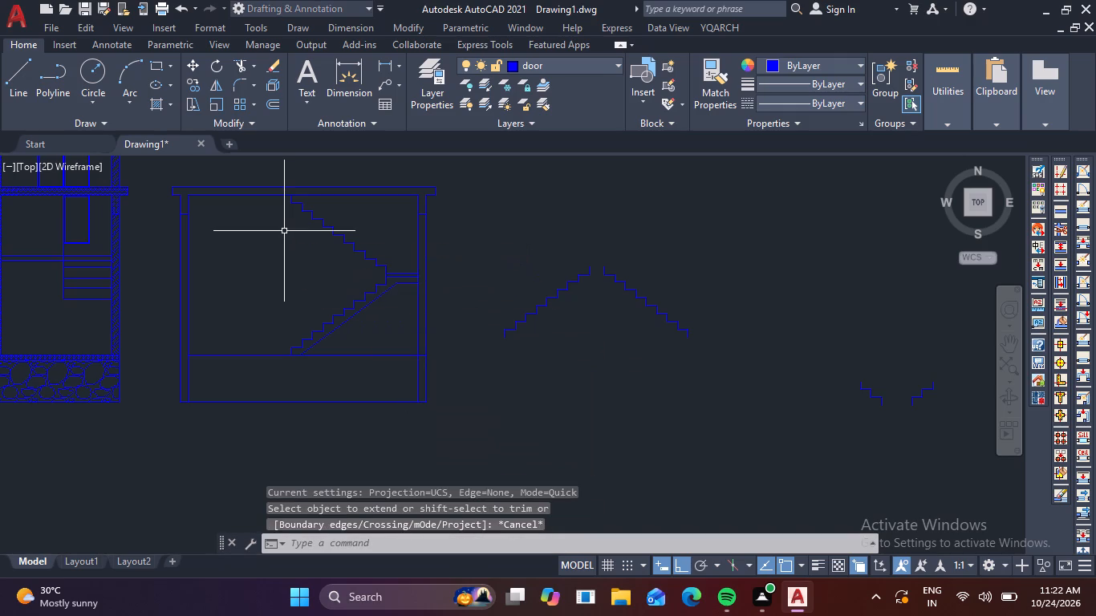
Delete both segments of the landing's former lower line, between the landing top and the new soffit line.
scroll(404, 283, up, 3)
click(408, 261)
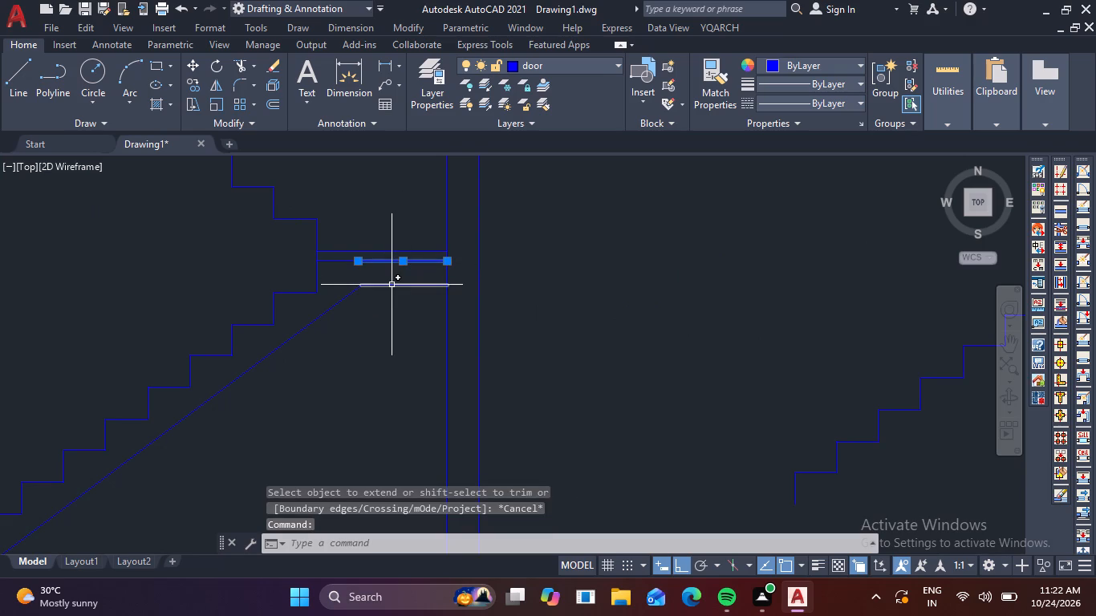
click(343, 259)
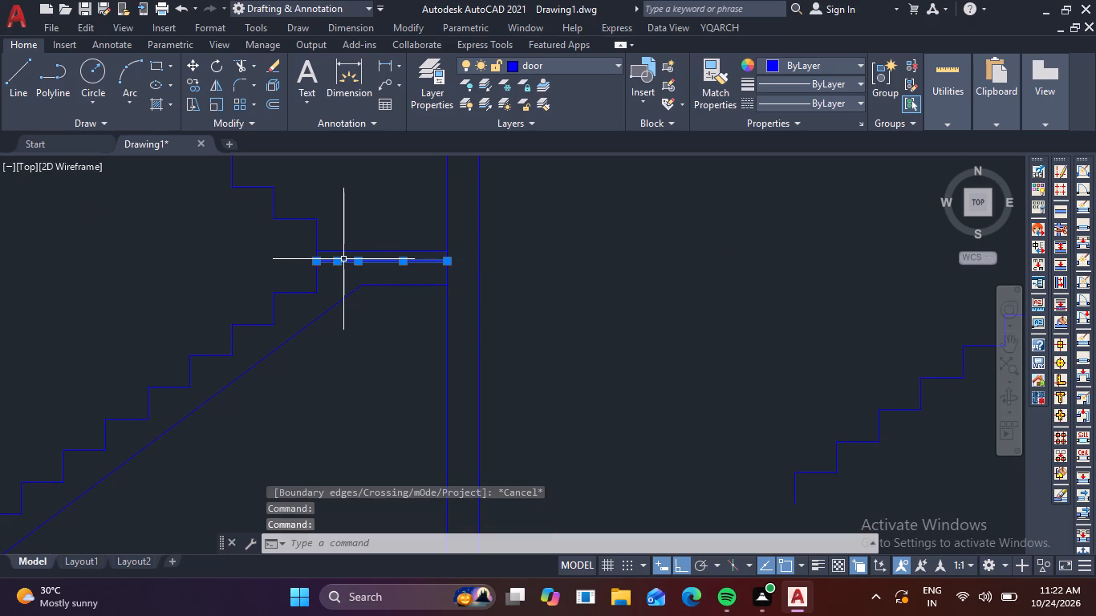
key(Delete)
scroll(343, 259, down, 3)
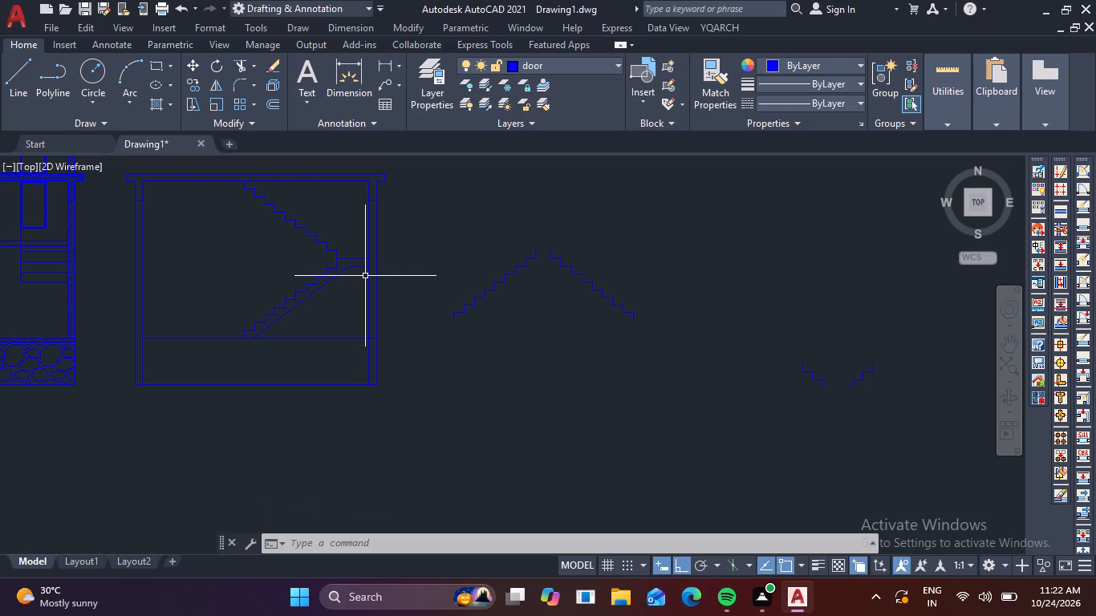
Draw a diagonal polyline about 2.00 long along the upper flight's inner step corners, from the top riser's foot to the second-lowest riser's foot.
key(Escape)
text(PL)
key(space)
scroll(238, 207, up, 3)
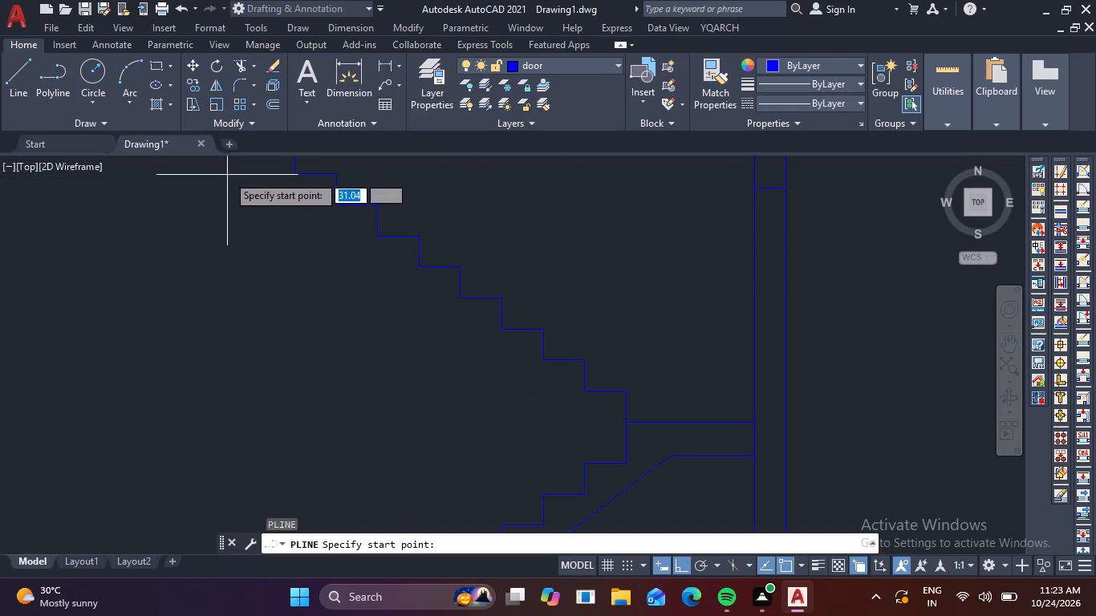
middle_drag(227, 175, 186, 321)
click(212, 288)
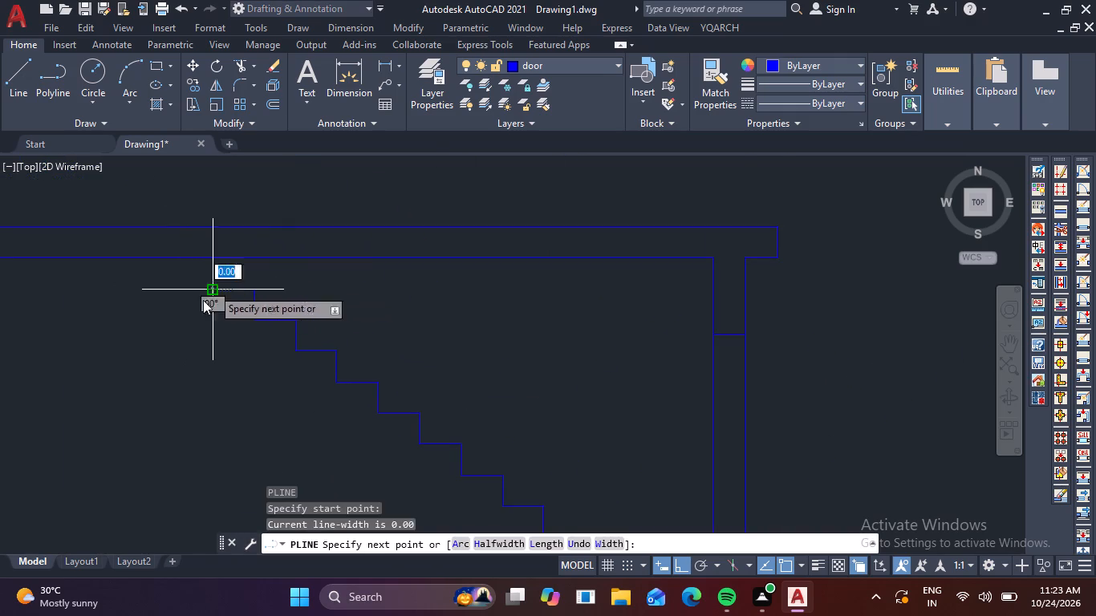
scroll(264, 383, down, 2)
middle_drag(270, 395, 201, 312)
key(F8)
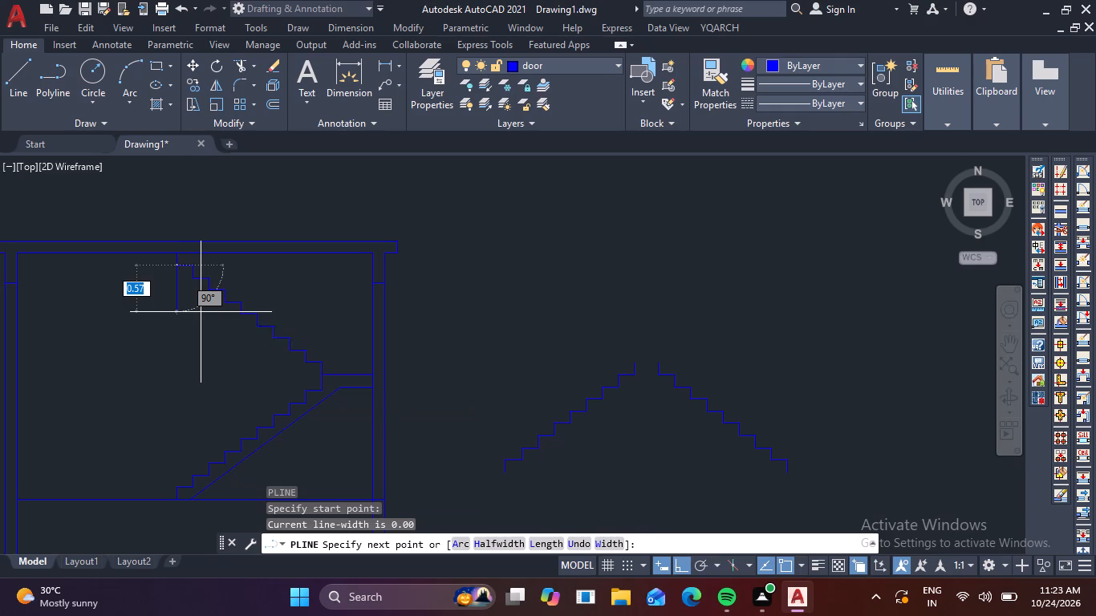
scroll(316, 371, up, 4)
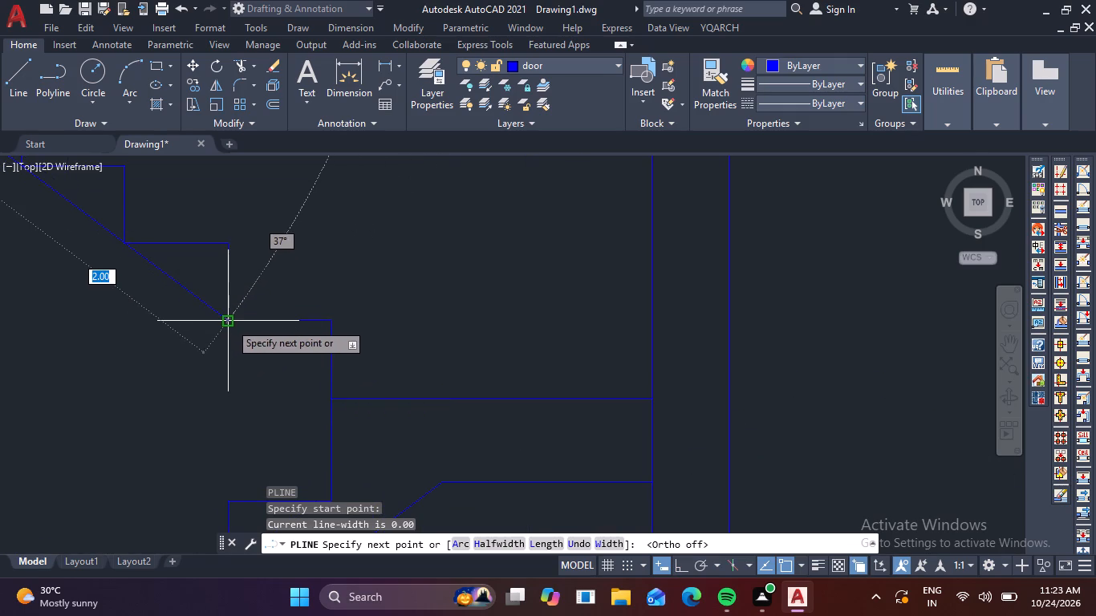
click(231, 322)
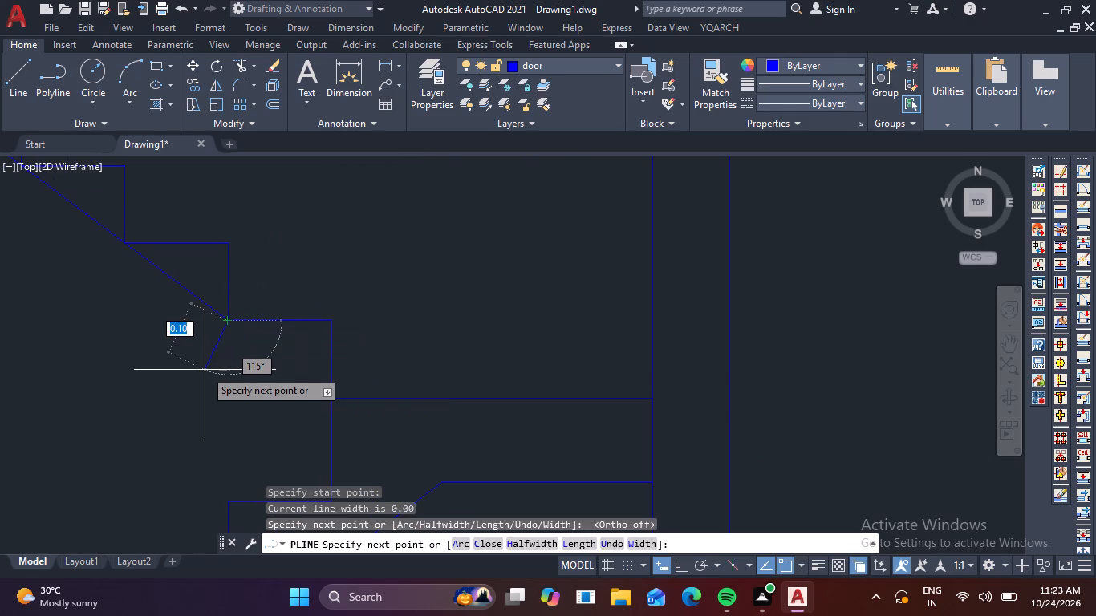
key(Escape)
Offset the upper flight's diagonal line 0.10 to its underside.
scroll(205, 370, down, 2)
scroll(179, 308, up, 4)
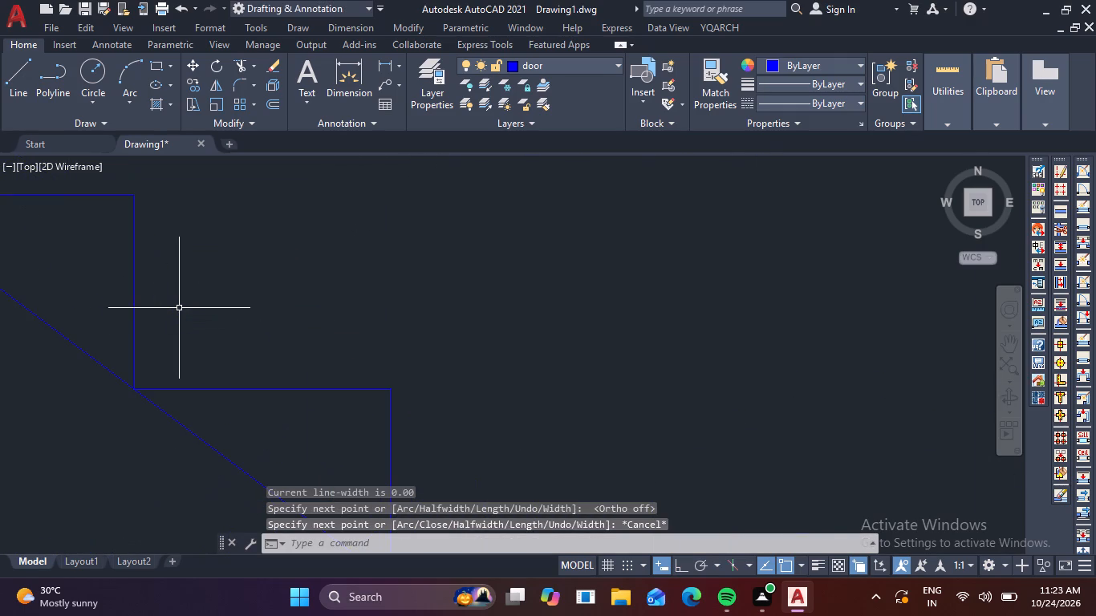
scroll(240, 338, down, 3)
middle_drag(280, 326, 390, 385)
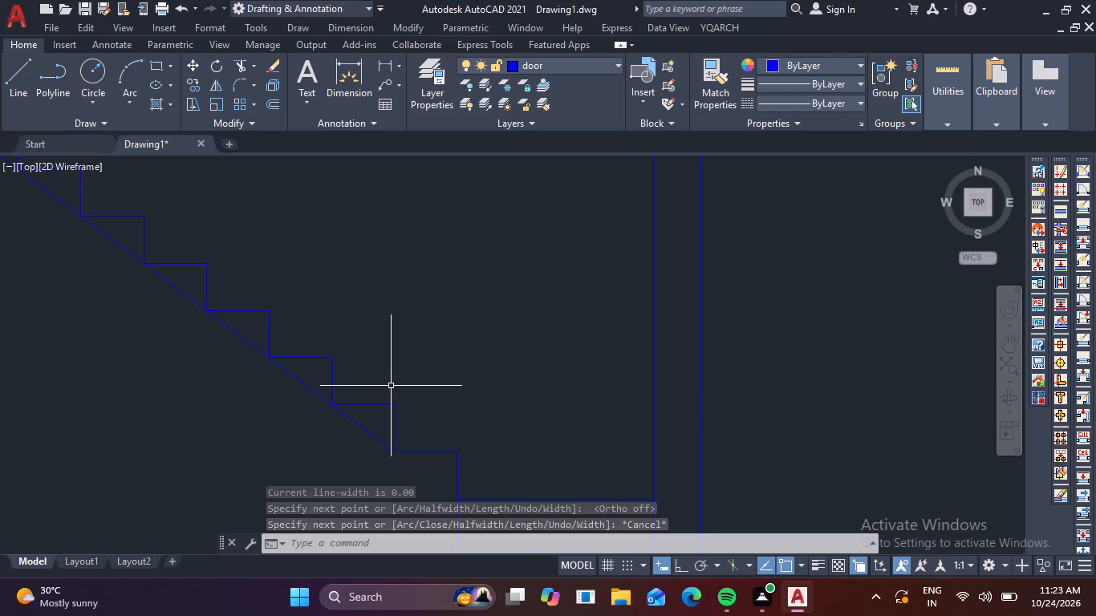
text(O)
key(space)
scroll(410, 322, down, 2)
middle_drag(409, 322, 429, 338)
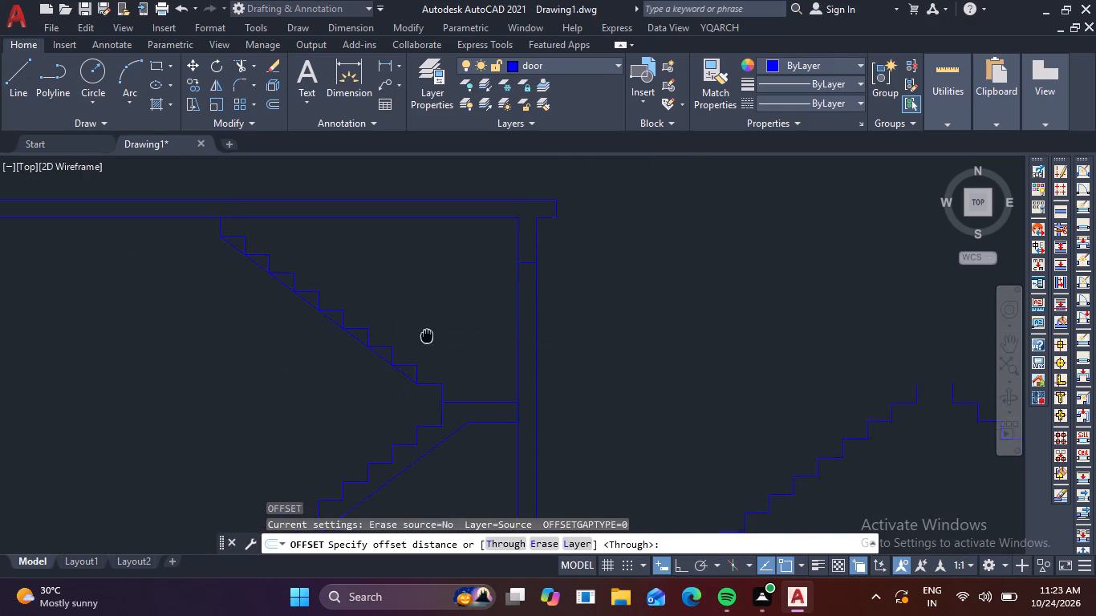
middle_drag(429, 338, 443, 346)
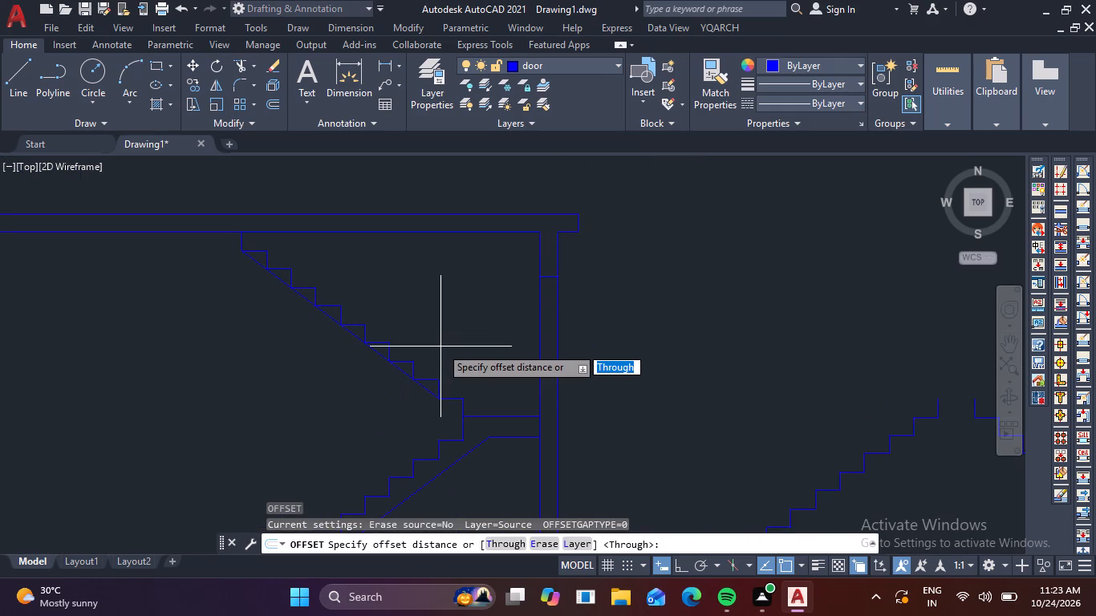
key(period)
text(10)
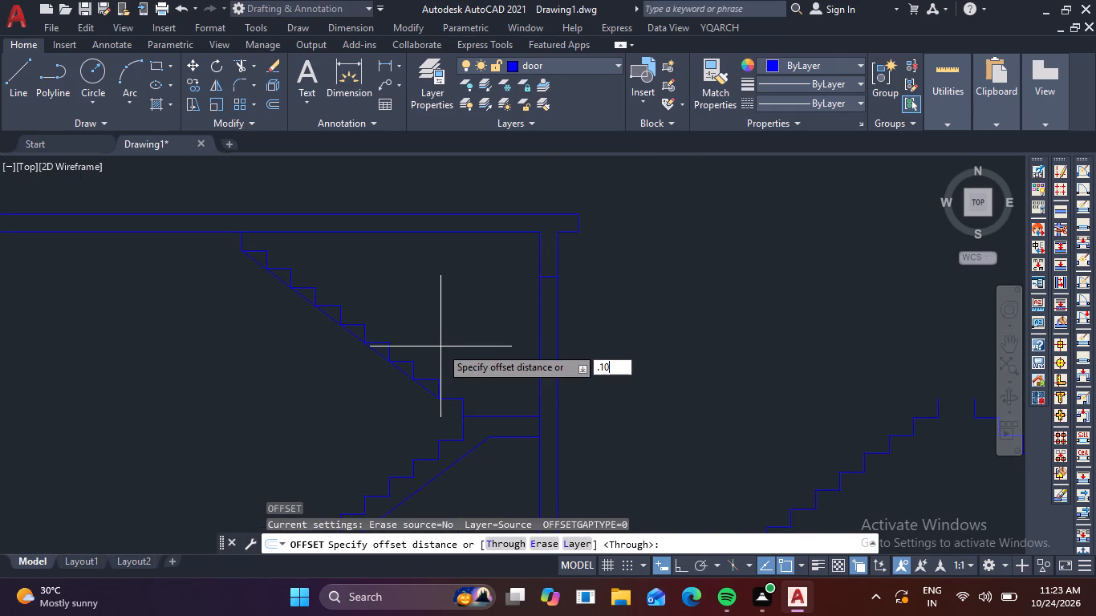
key(Return)
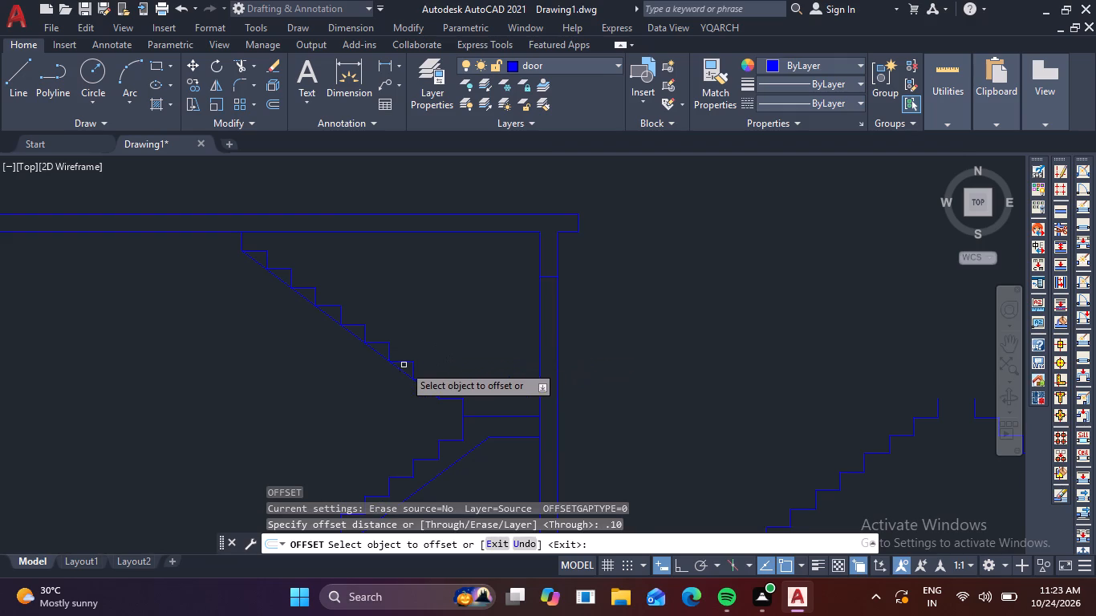
click(380, 357)
click(345, 391)
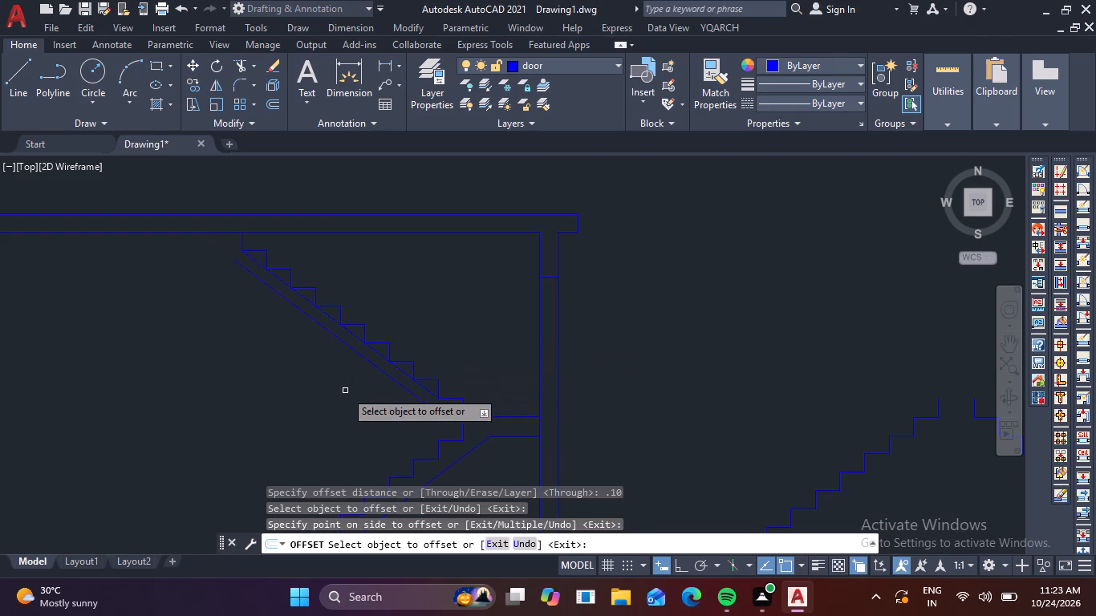
key(Escape)
Extend both ends of the offset waist line, up to the slab's underside and down to the riser at the landing.
text(EX)
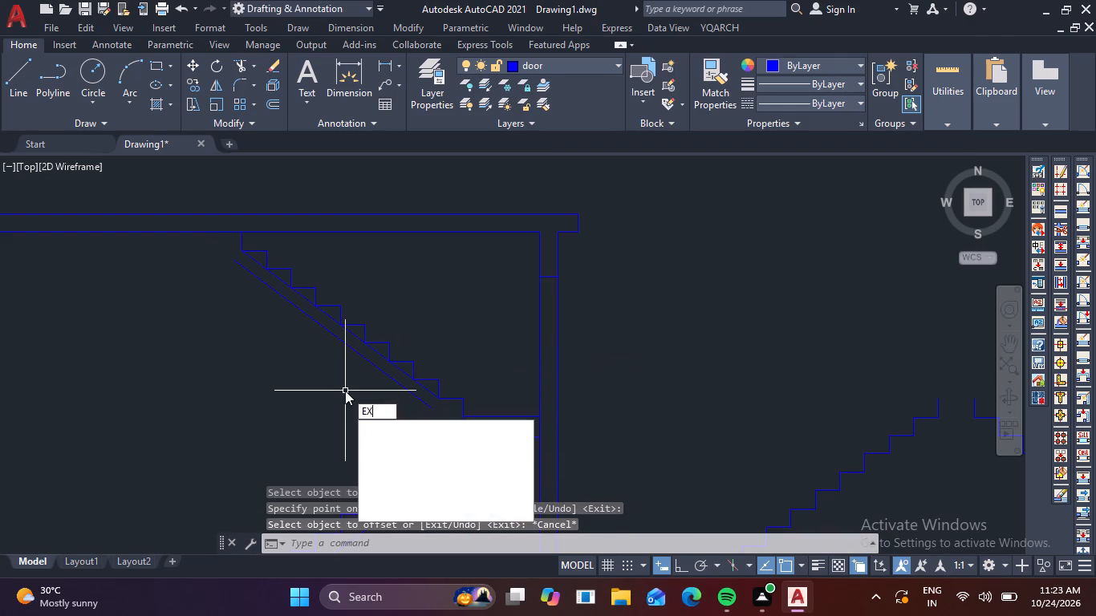
key(space)
click(248, 274)
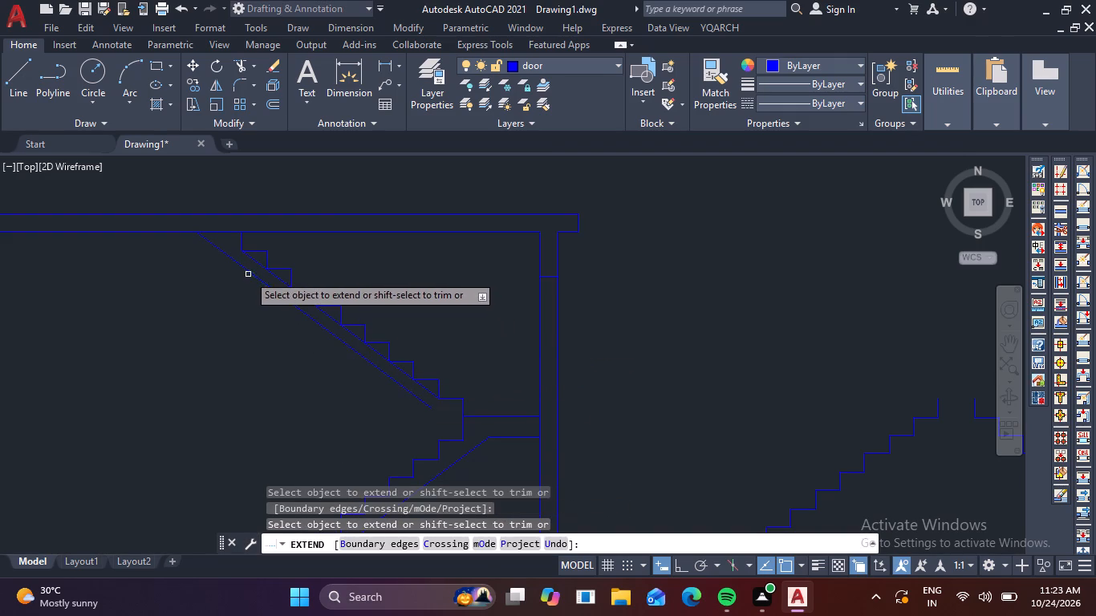
click(427, 404)
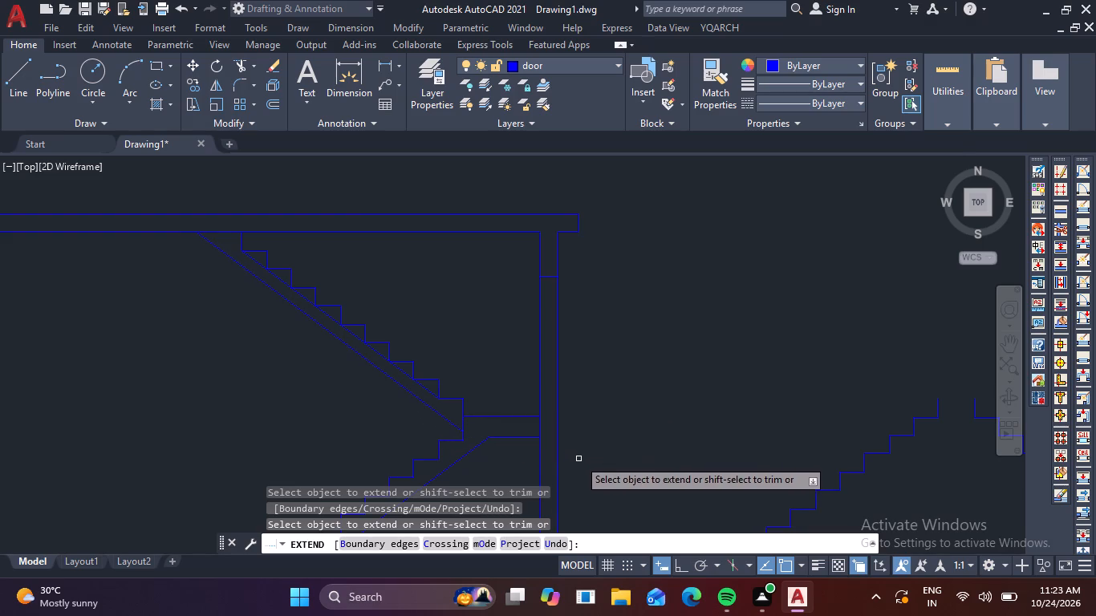
key(Escape)
key(Escape)
key(Escape)
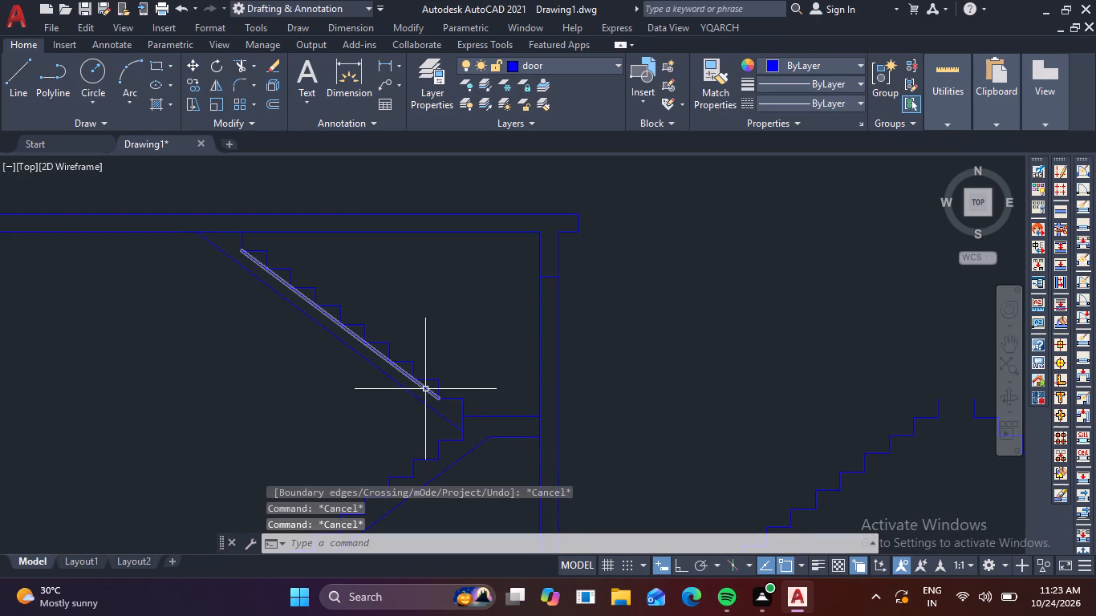
Delete the original diagonal line running along the upper flight's inner step corners.
click(426, 388)
key(Delete)
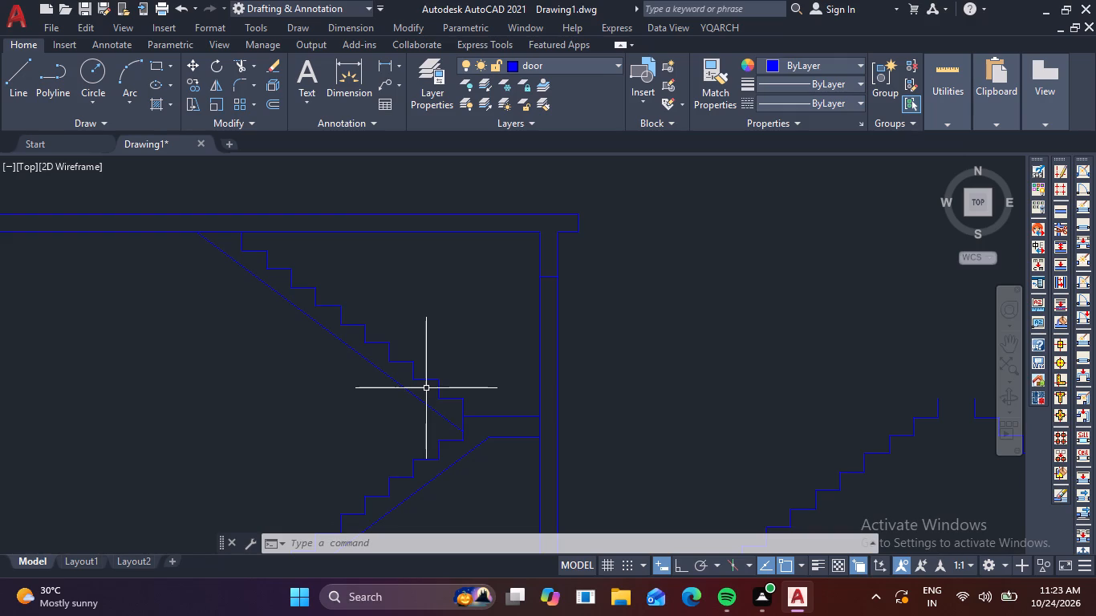
Delete all the leftover stair-step copies lying beside the new section.
scroll(426, 388, up, 1)
scroll(426, 388, down, 2)
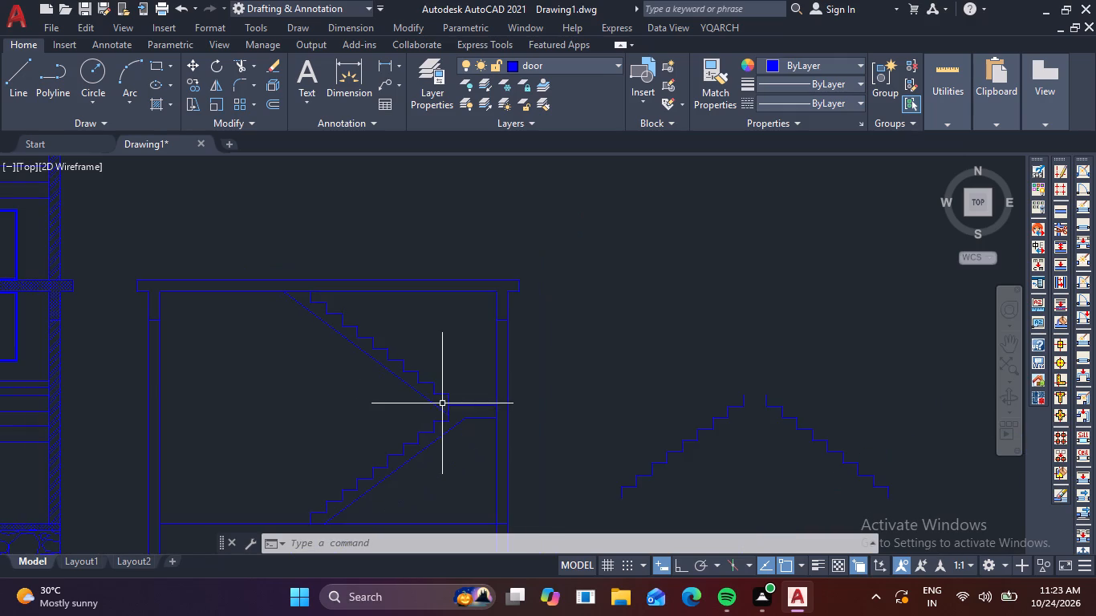
scroll(450, 403, down, 2)
click(499, 367)
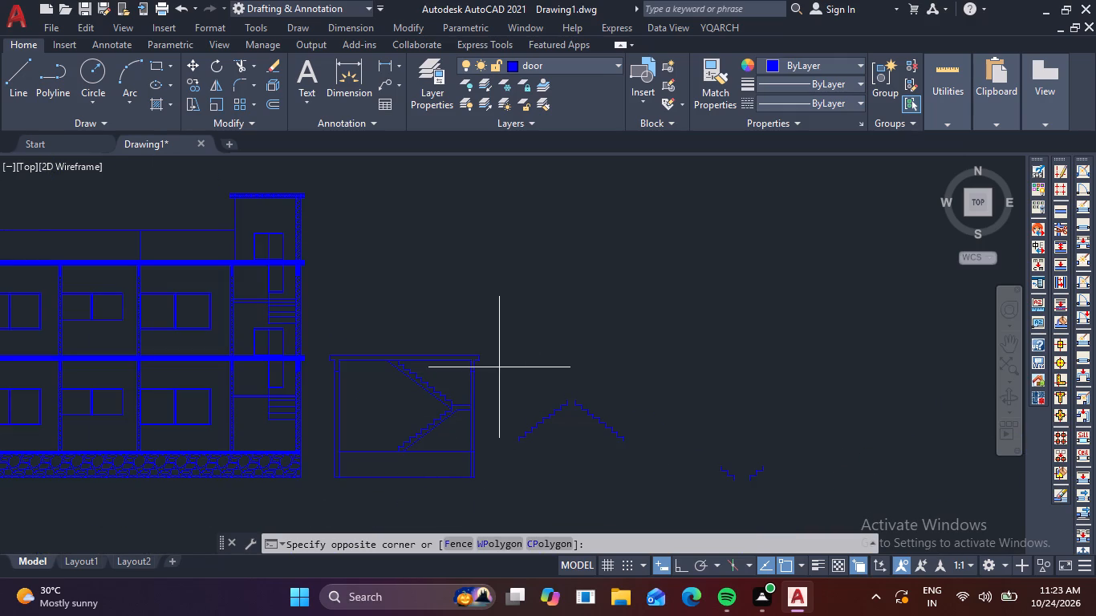
click(790, 493)
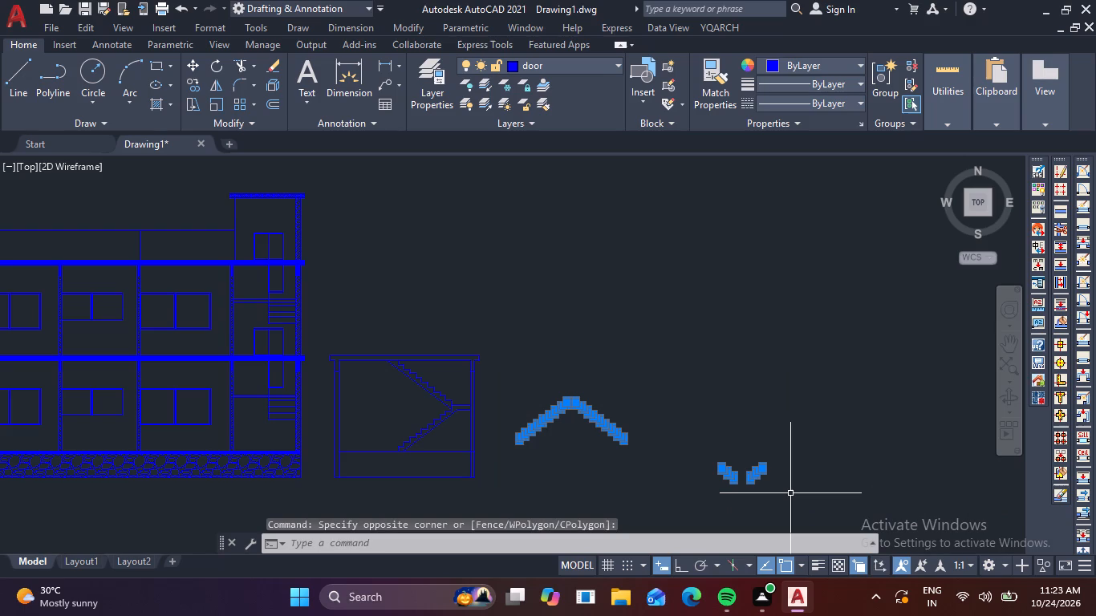
key(Delete)
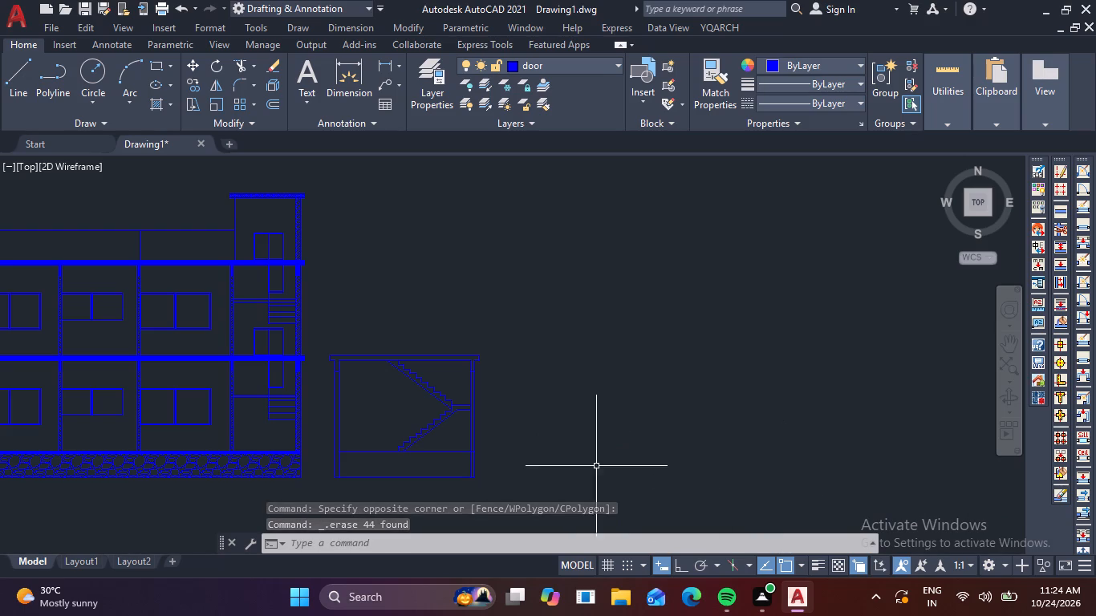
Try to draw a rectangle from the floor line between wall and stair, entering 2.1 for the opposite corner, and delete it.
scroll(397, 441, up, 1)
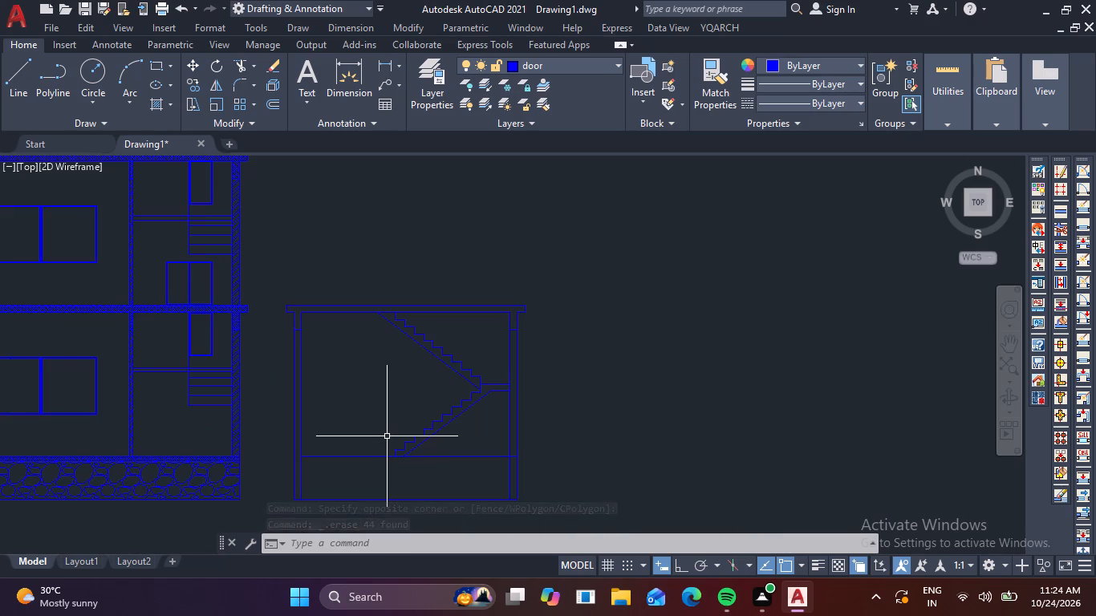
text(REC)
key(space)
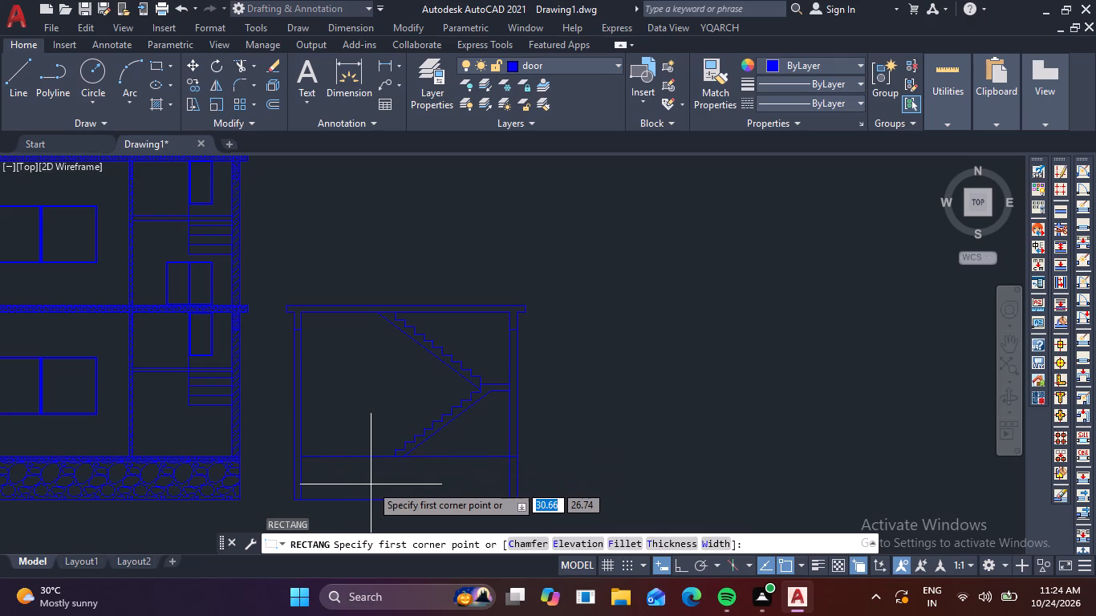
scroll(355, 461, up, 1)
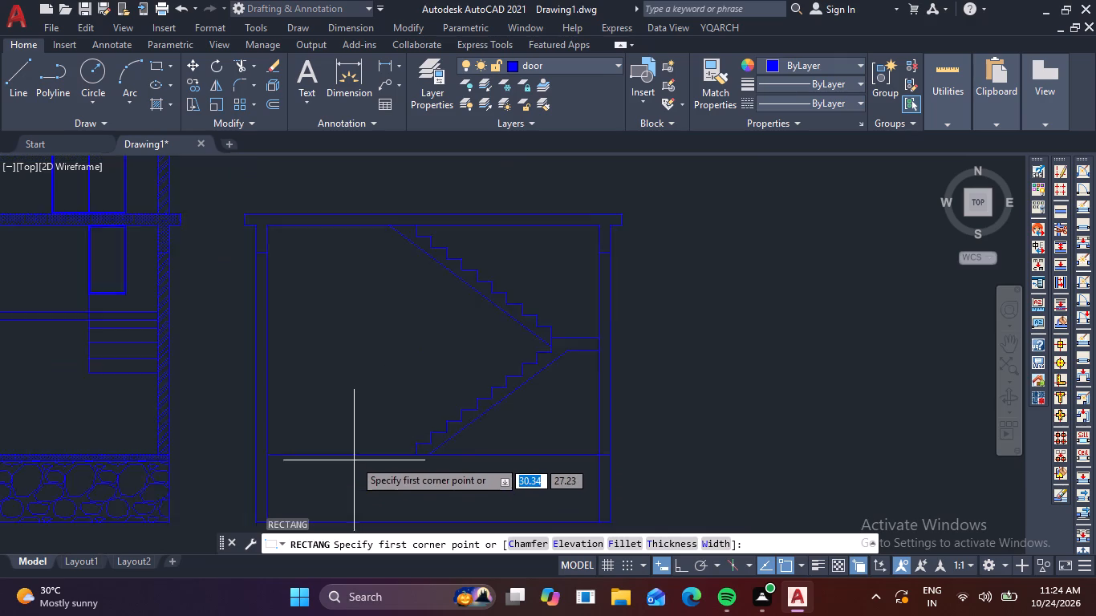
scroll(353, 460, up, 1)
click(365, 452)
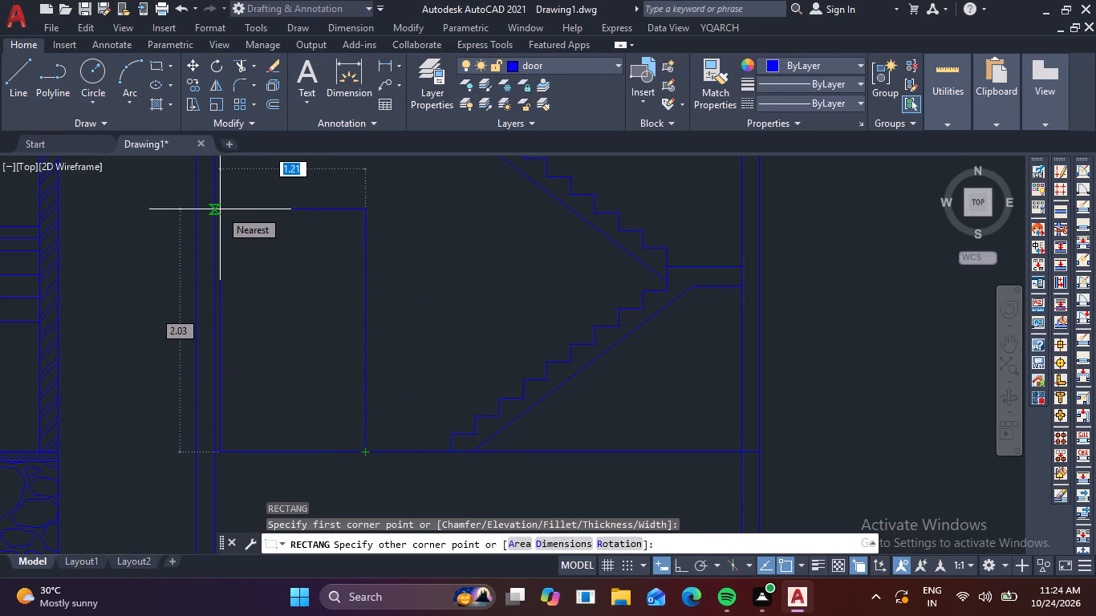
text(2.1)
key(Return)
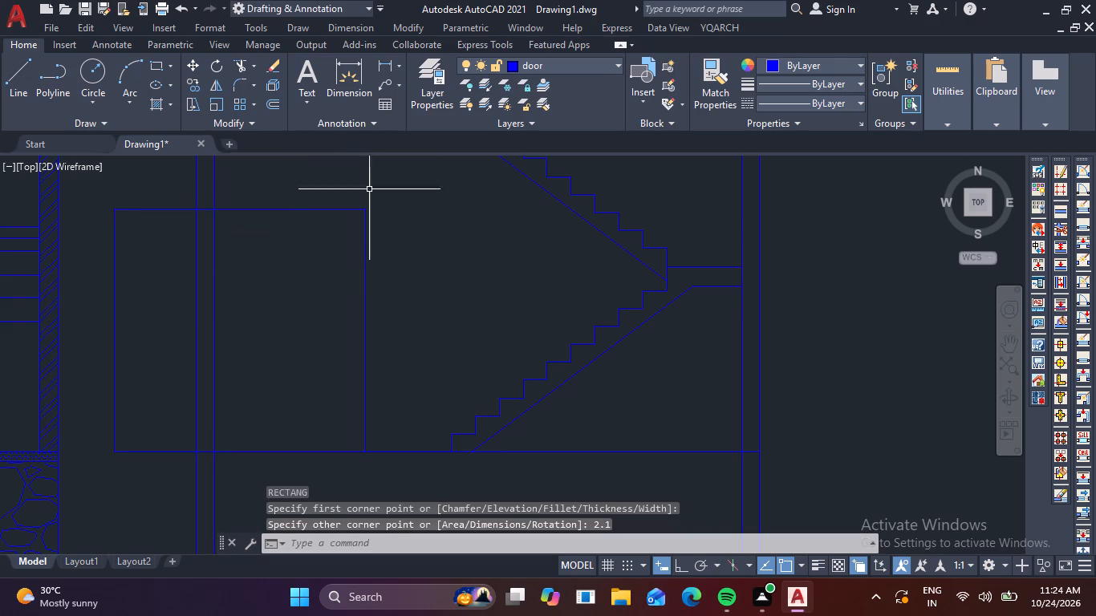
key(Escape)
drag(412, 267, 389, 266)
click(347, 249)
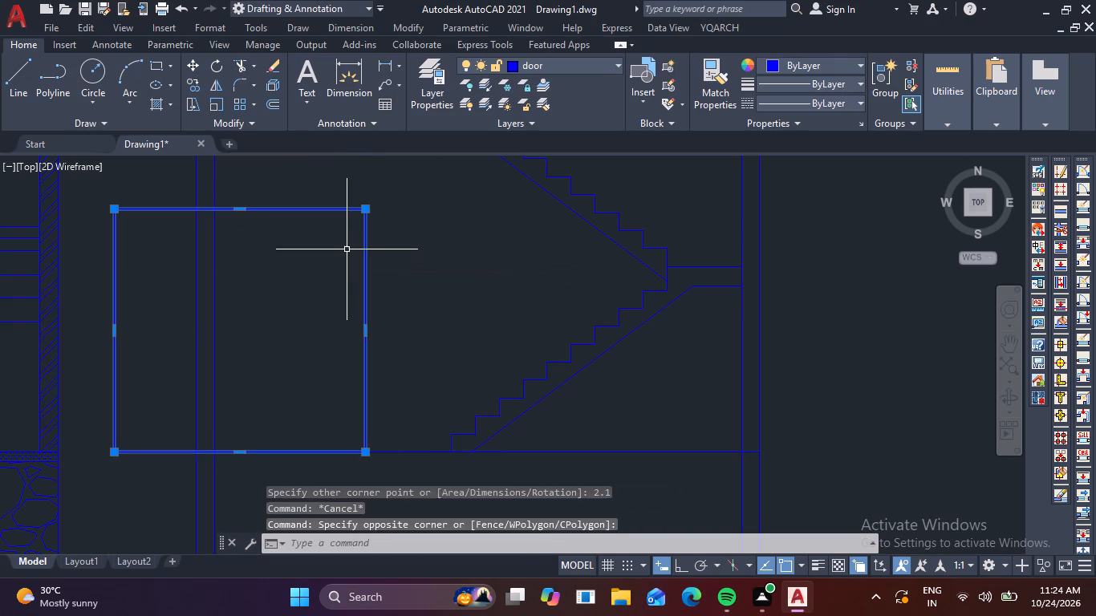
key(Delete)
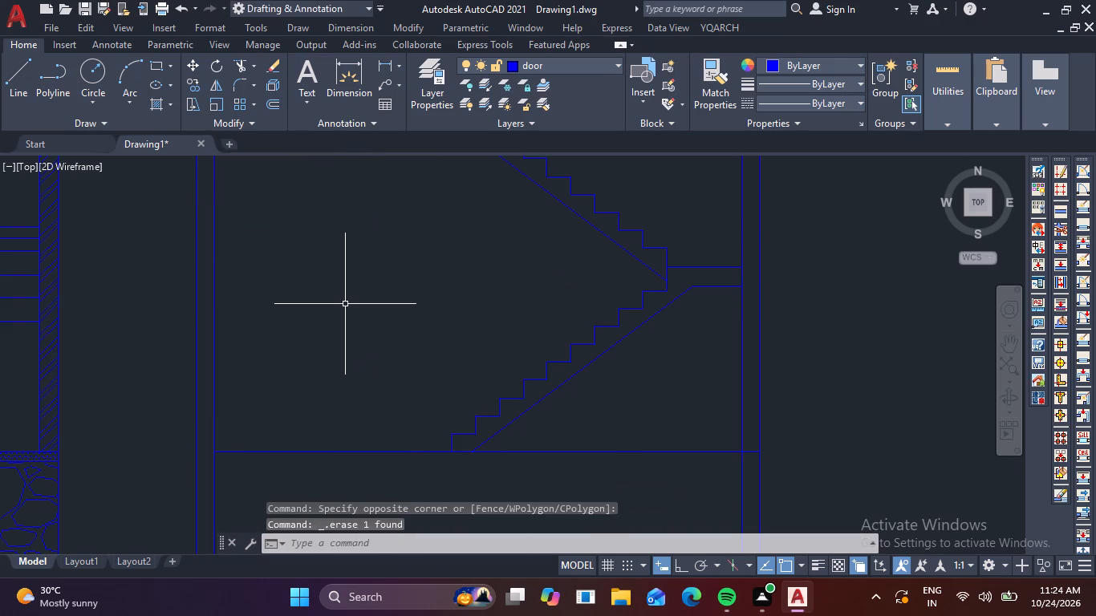
Draw a rectangle about 1.2 wide and 2.10 high from the floor line to the inner face of the wall opposite the landing.
text(REC)
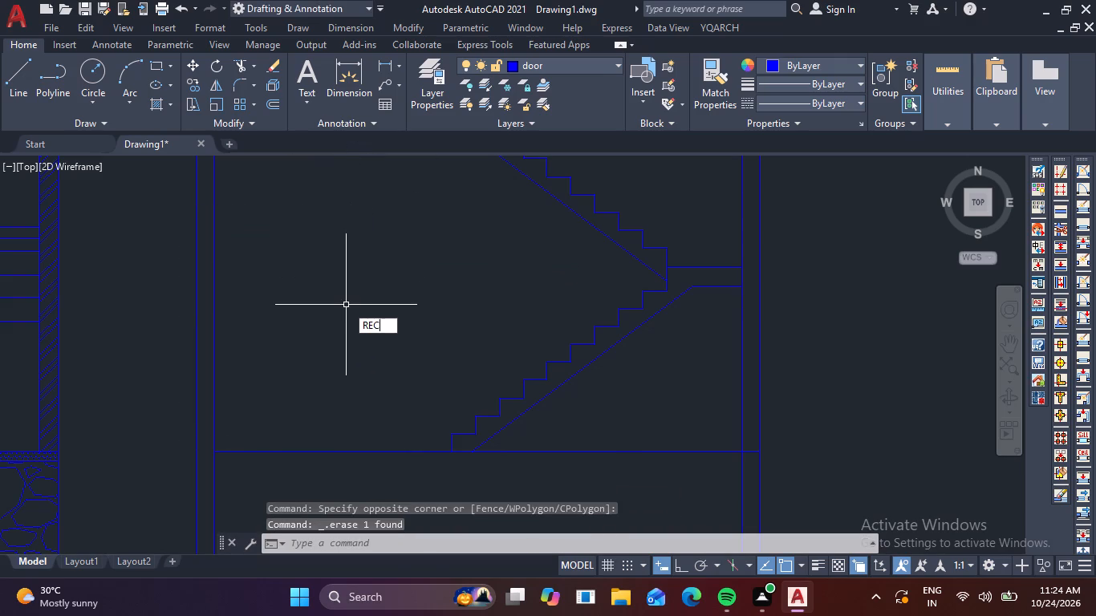
key(space)
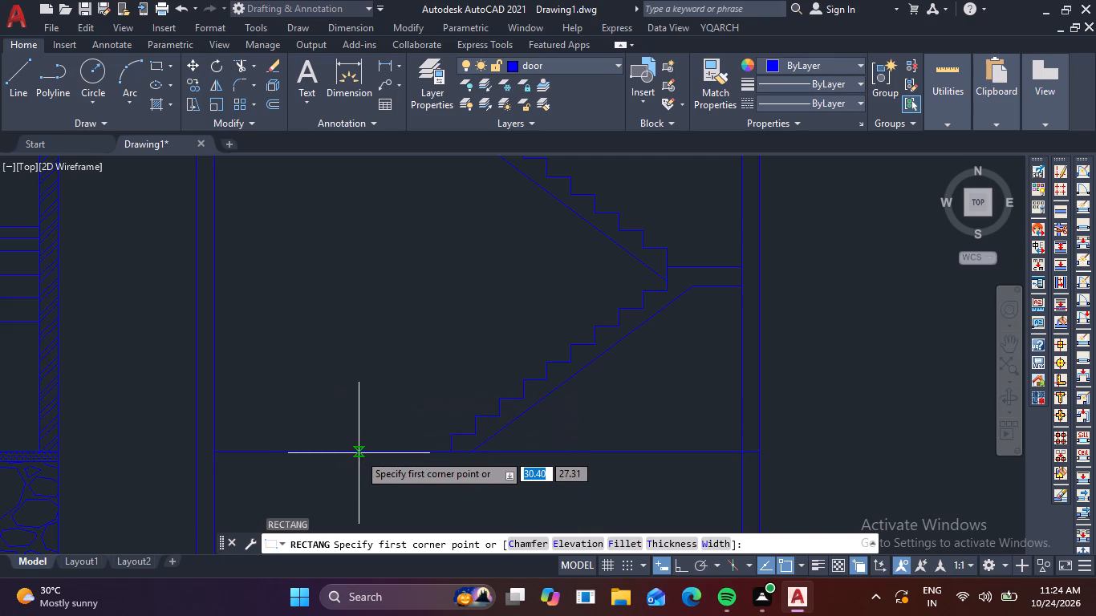
click(359, 453)
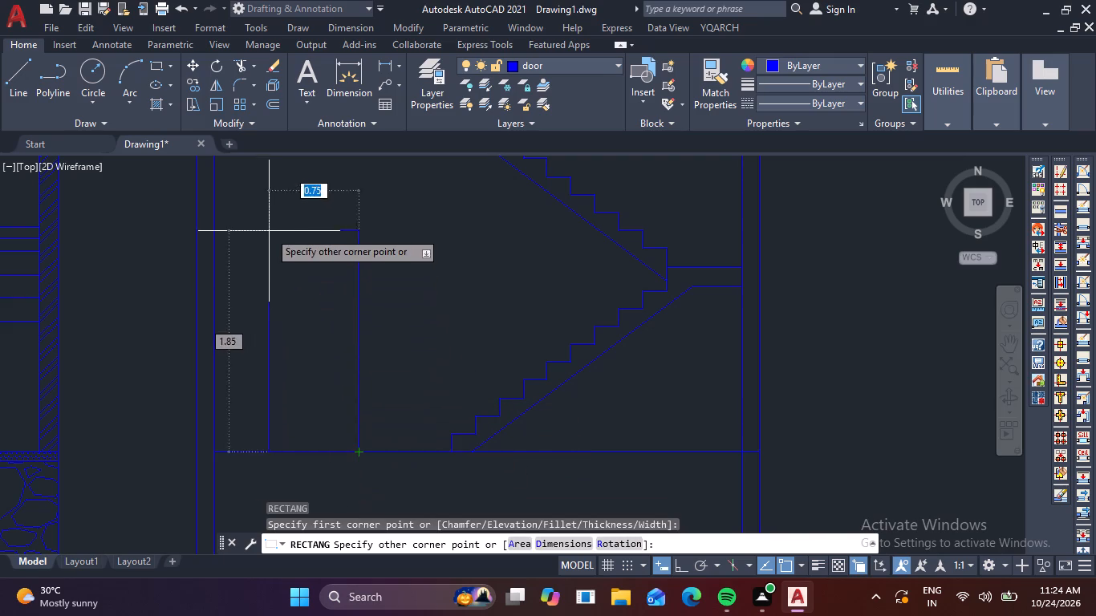
middle_drag(252, 189, 248, 310)
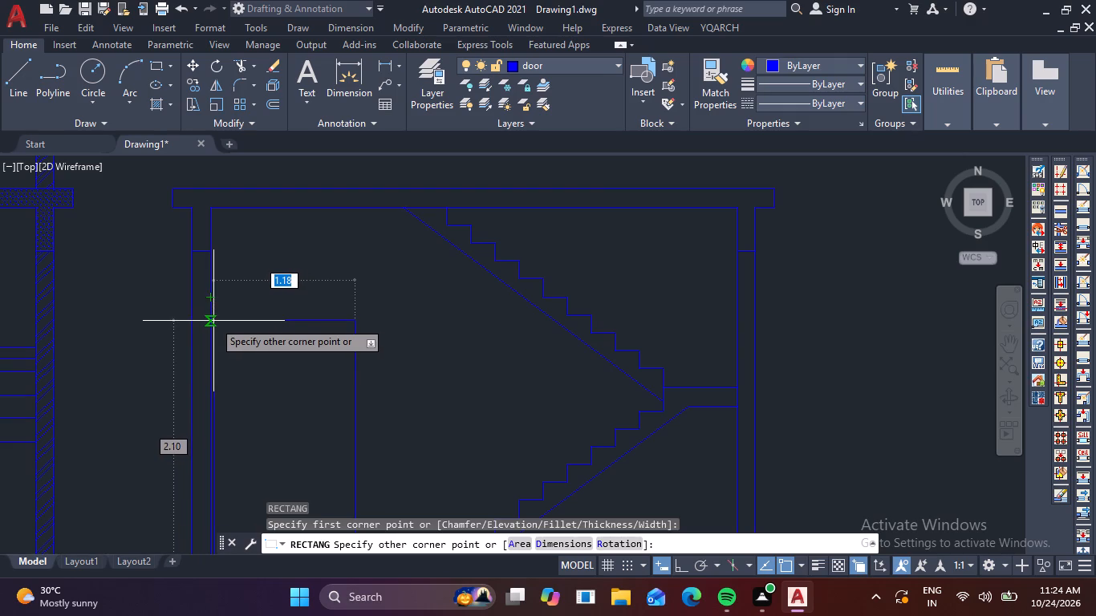
click(211, 321)
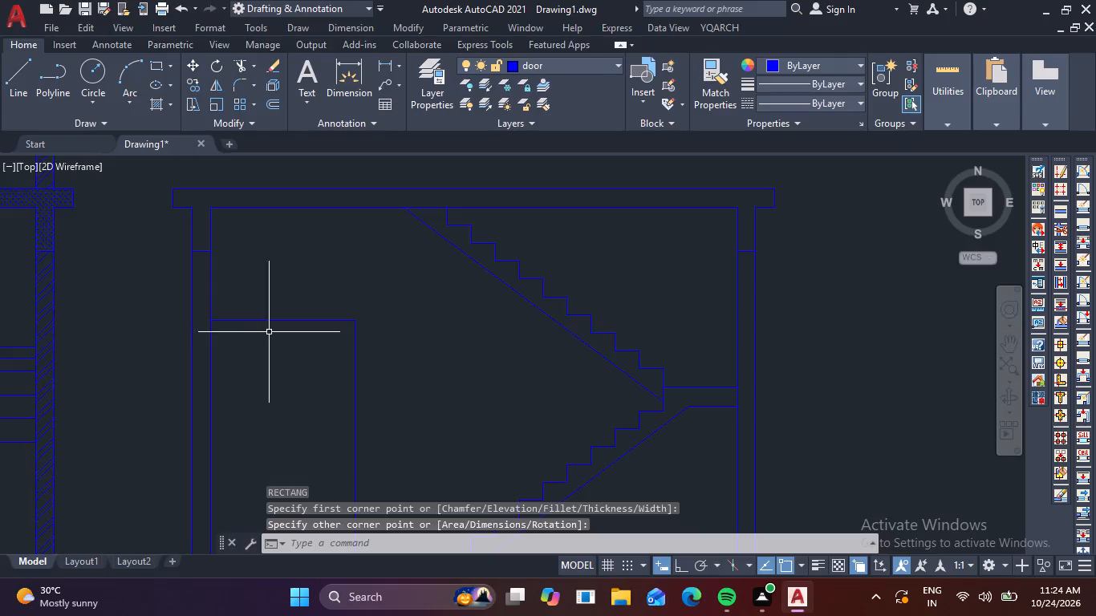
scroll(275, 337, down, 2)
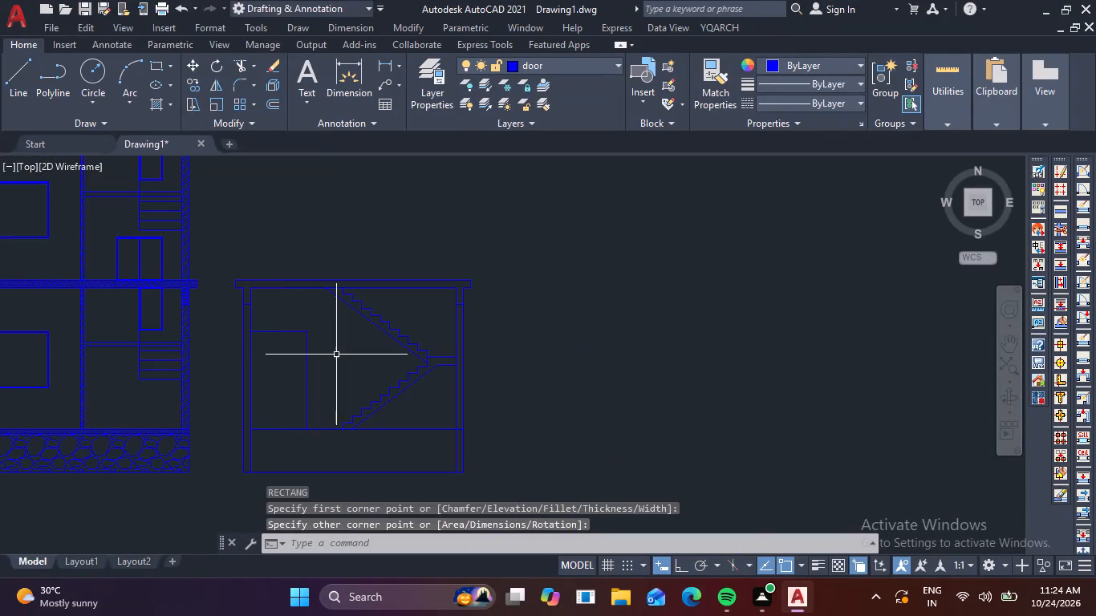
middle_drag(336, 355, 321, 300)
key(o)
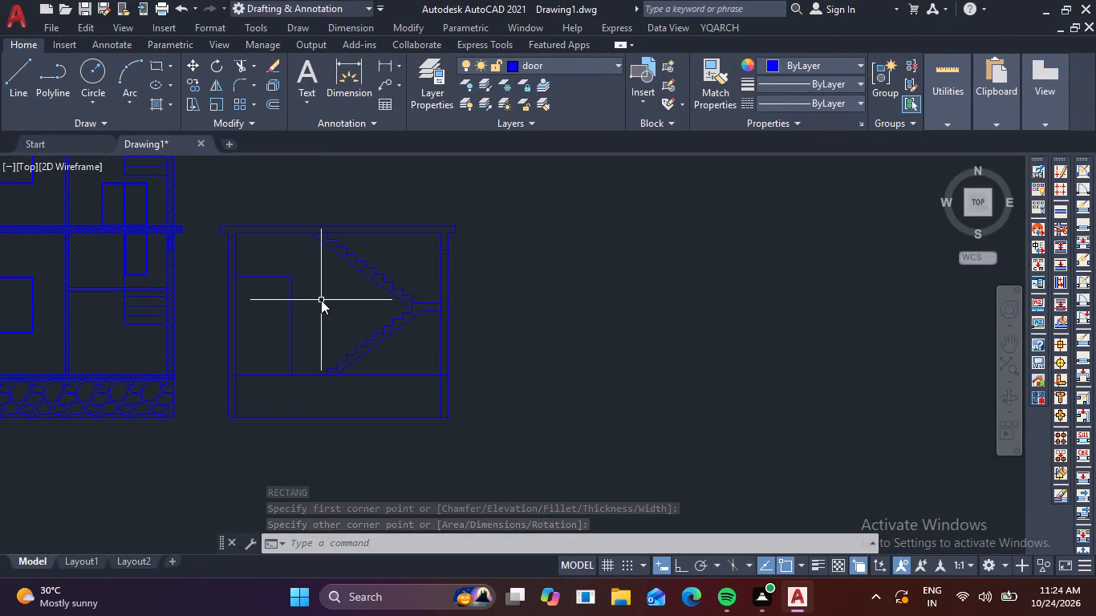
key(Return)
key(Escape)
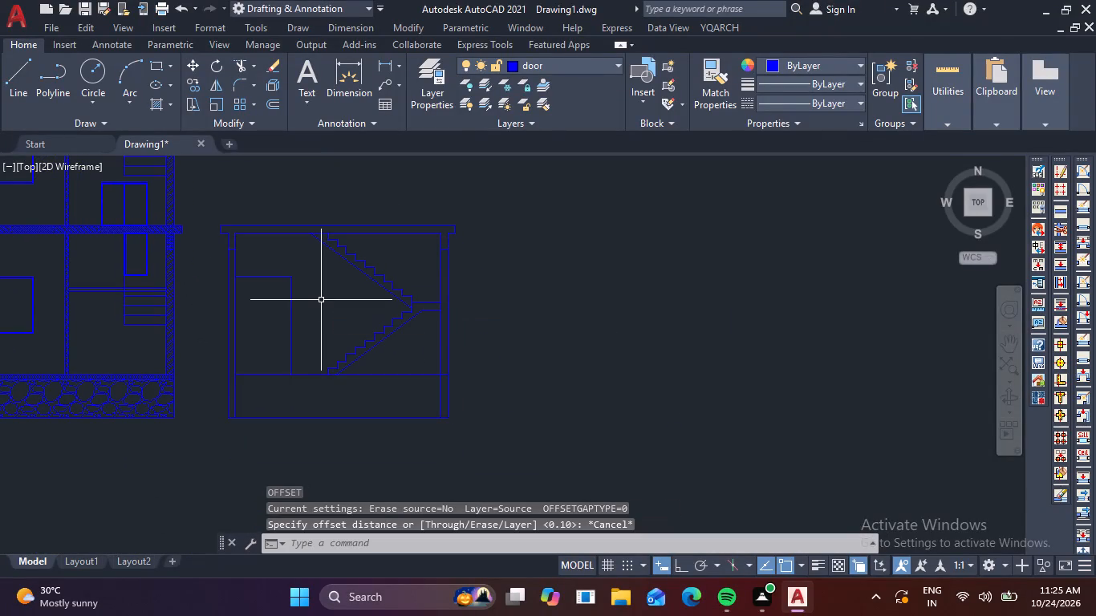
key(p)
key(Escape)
Offset the new rectangle inward by 0.01, and offset the resulting outline inward by another 0.01.
key(o)
key(Return)
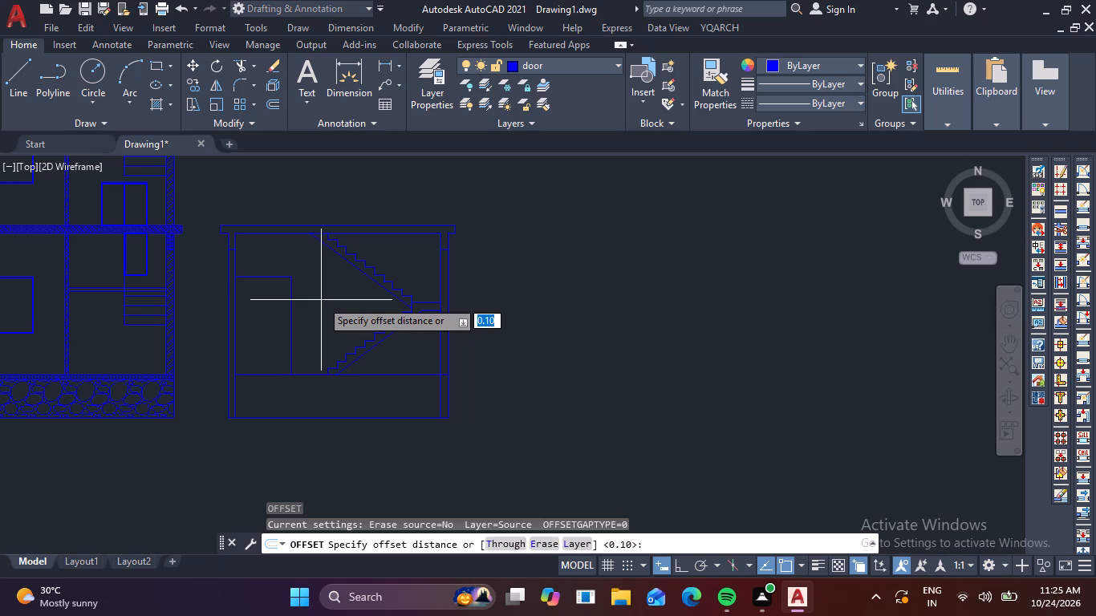
text(.01)
key(Return)
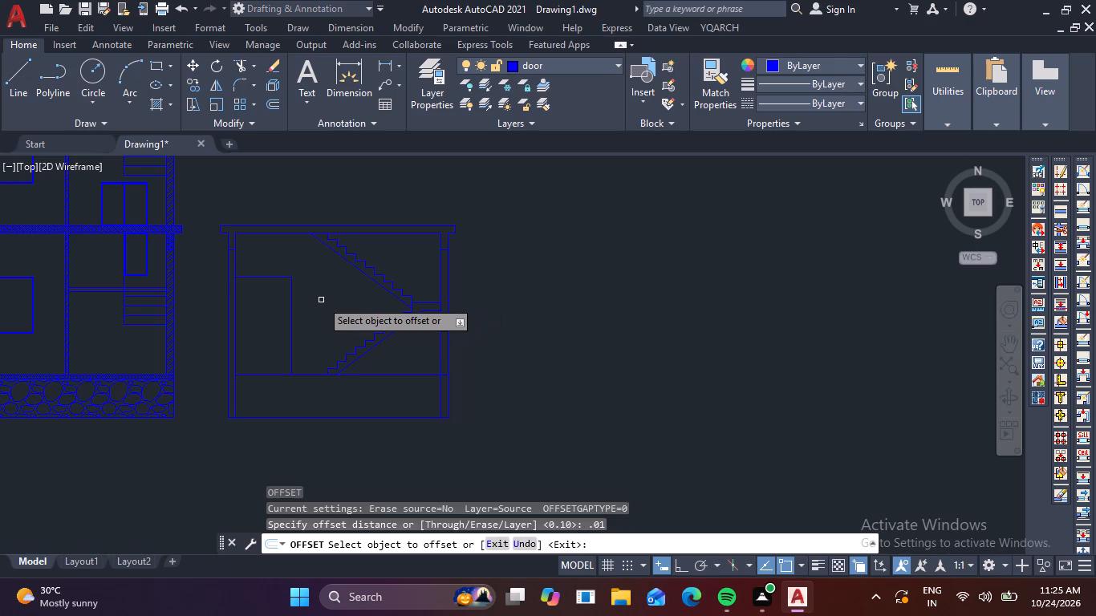
scroll(258, 294, up, 3)
click(321, 232)
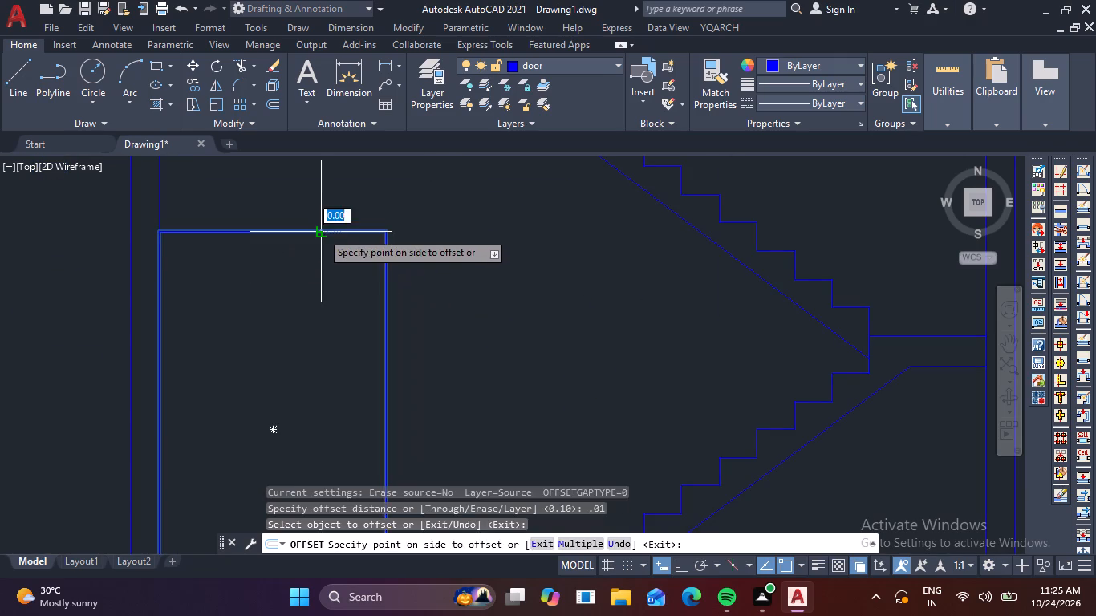
click(318, 256)
scroll(325, 235, up, 3)
click(325, 233)
click(319, 273)
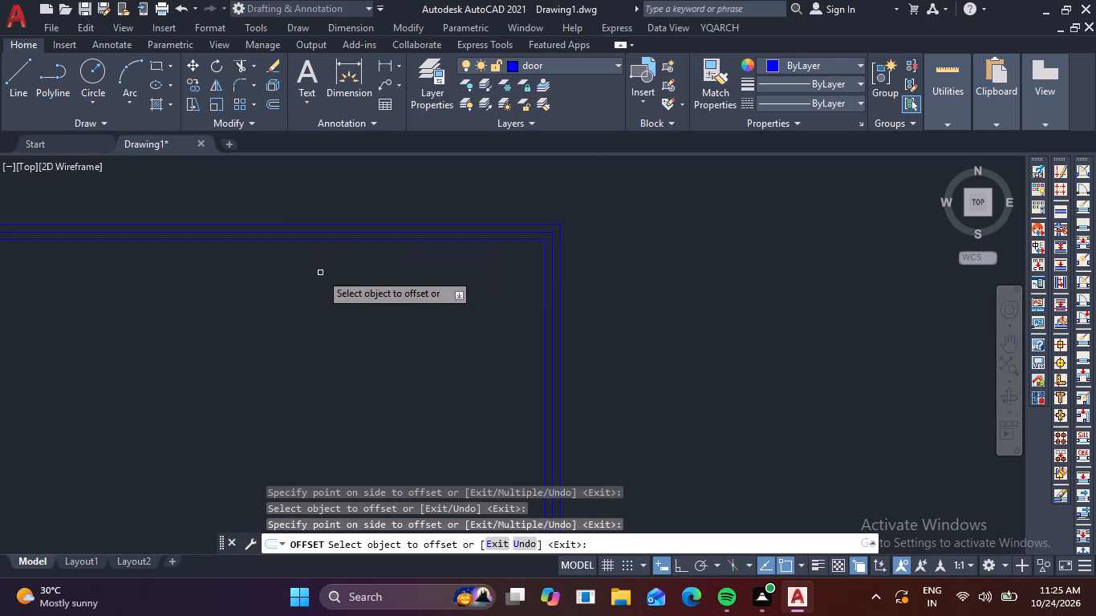
Offset the innermost outline of the framed opening inward by another 0.01.
scroll(320, 273, down, 3)
scroll(435, 317, down, 4)
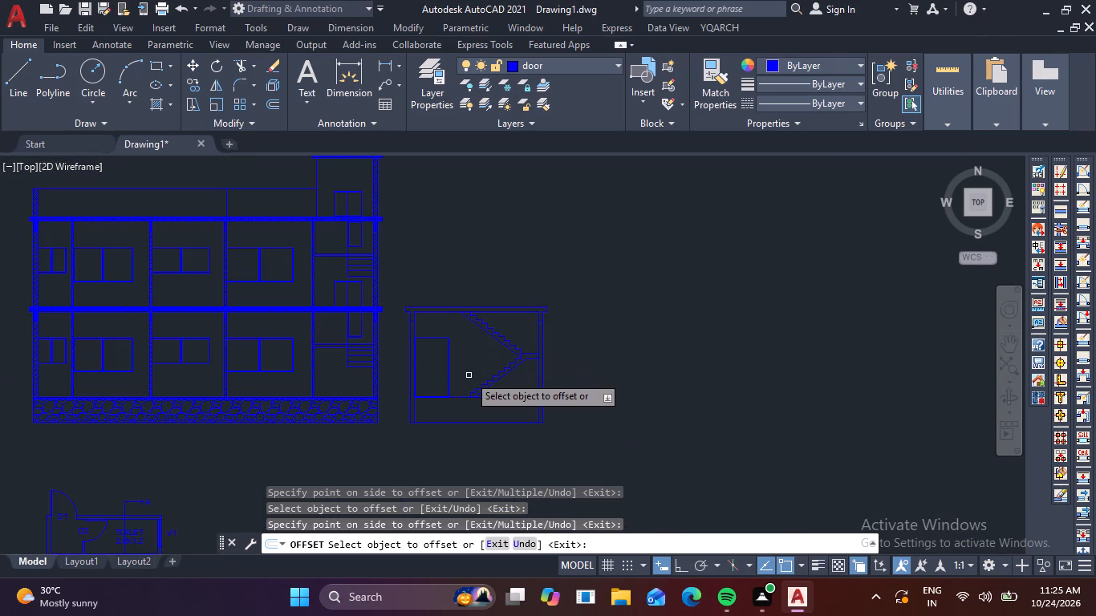
scroll(407, 340, up, 8)
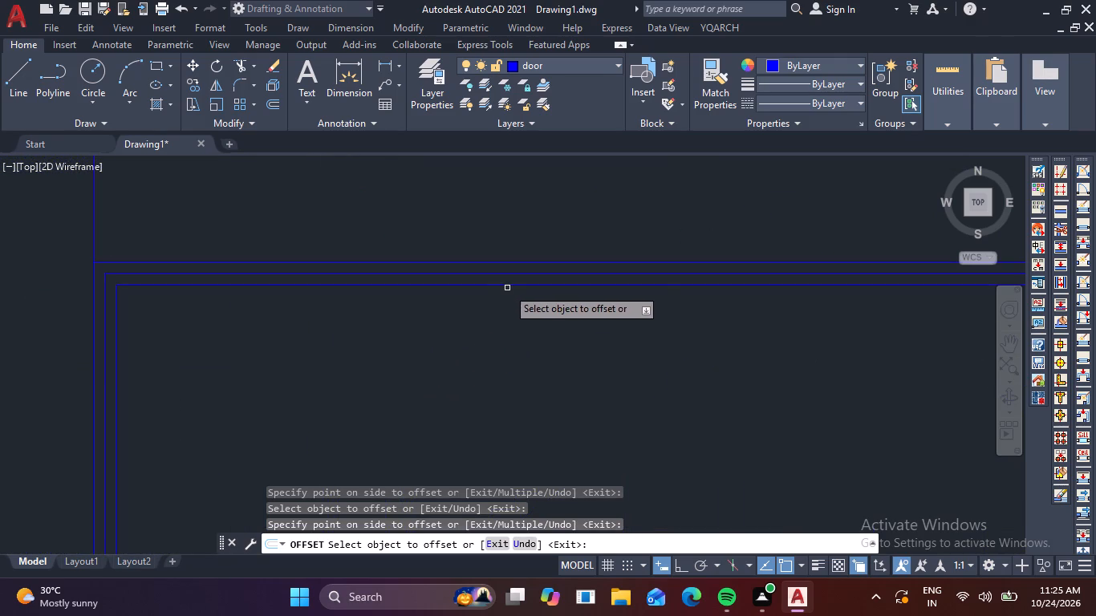
click(507, 288)
click(518, 285)
click(495, 340)
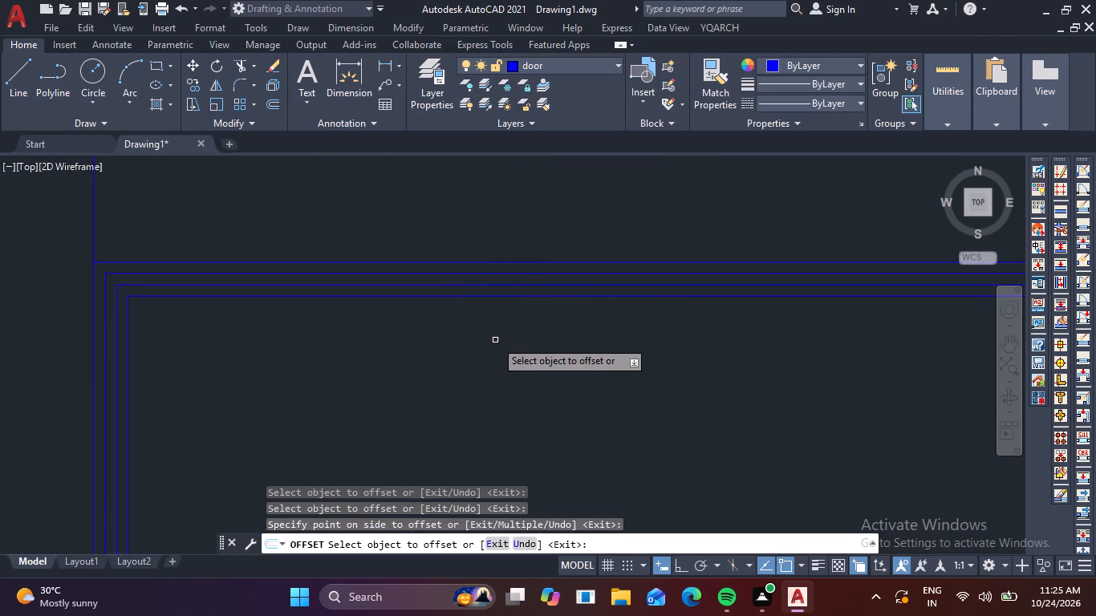
scroll(494, 340, down, 4)
key(Escape)
key(Escape)
Draw a vertical centre line inside the framed opening, from the midpoint of the innermost top edge to the innermost bottom edge.
text(L)
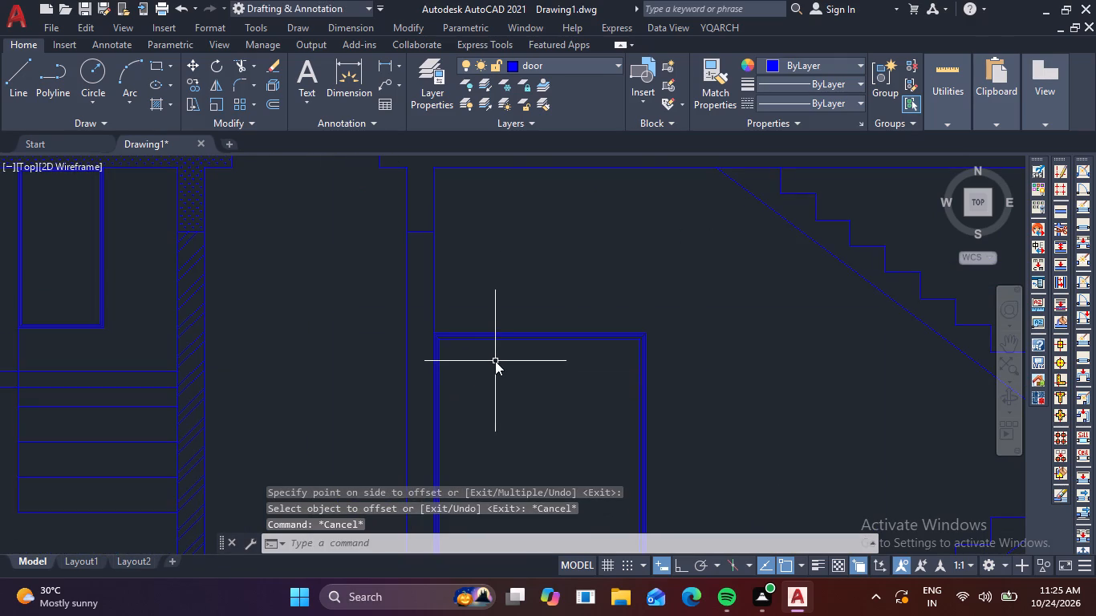
key(space)
scroll(511, 350, up, 3)
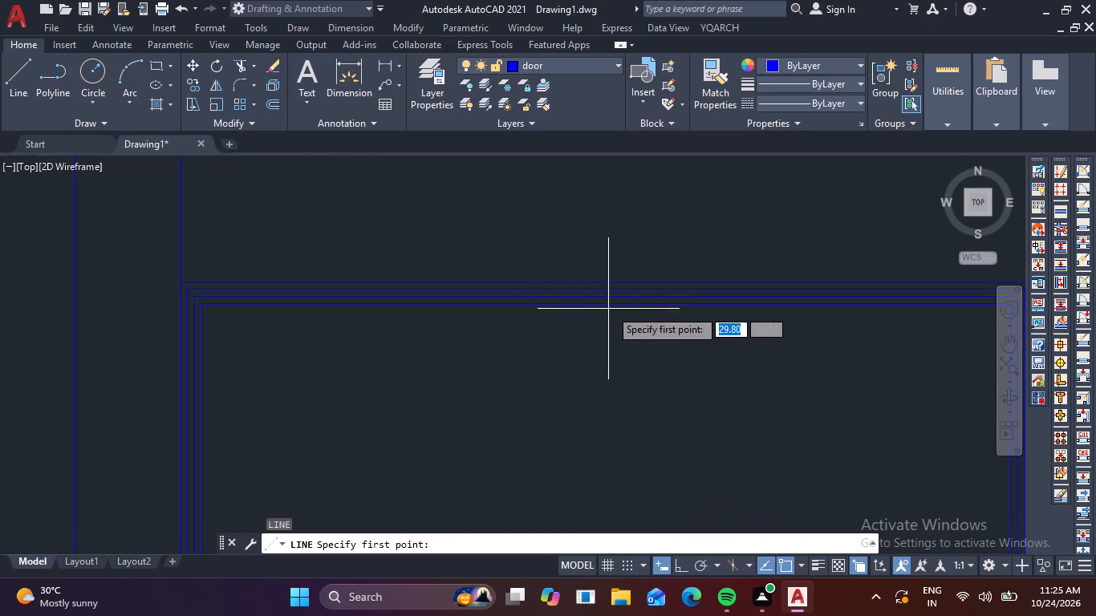
middle_drag(588, 328, 326, 333)
scroll(328, 330, down, 1)
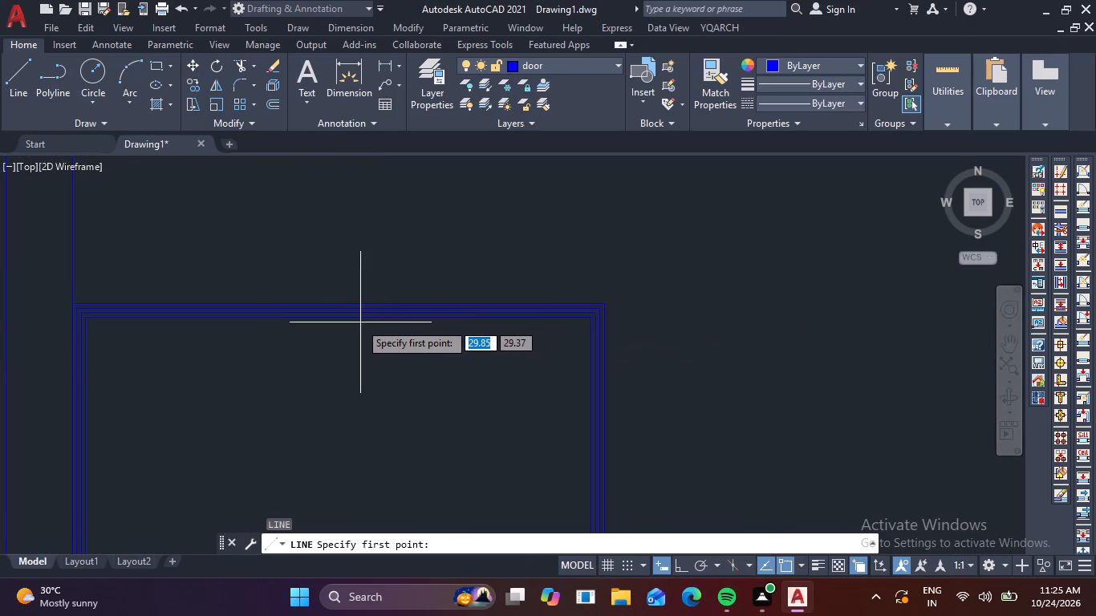
click(335, 319)
scroll(338, 363, down, 2)
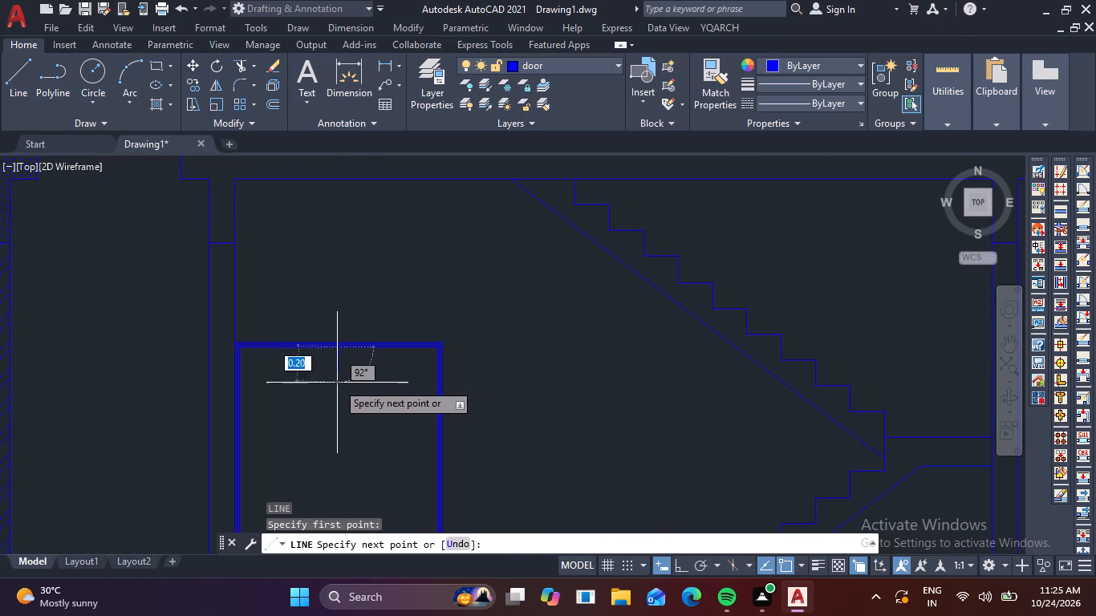
middle_drag(337, 387, 384, 253)
scroll(388, 294, down, 3)
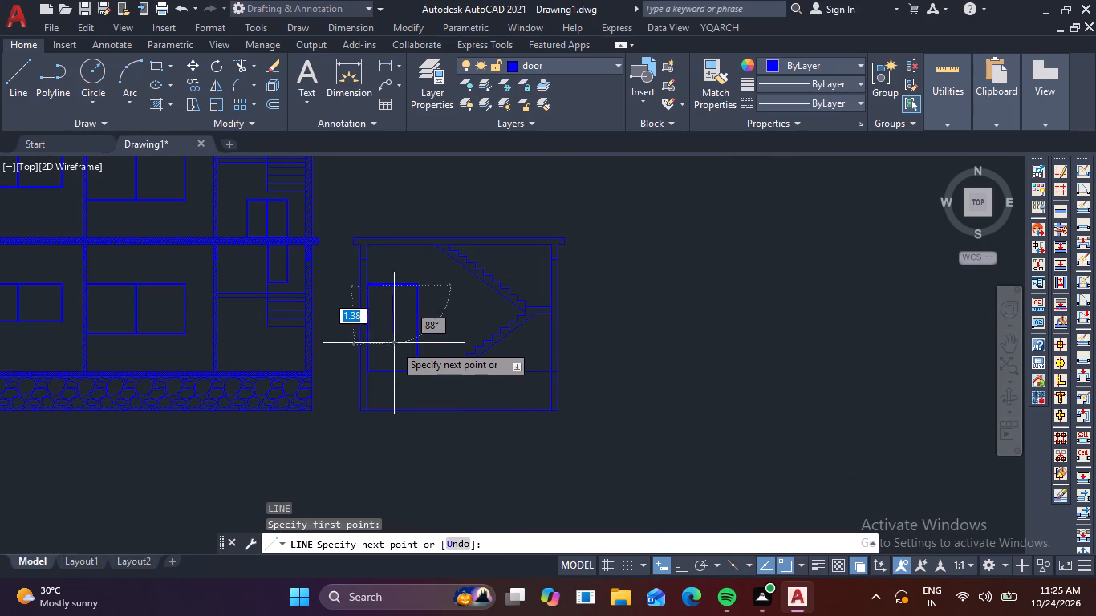
scroll(394, 364, up, 4)
click(356, 410)
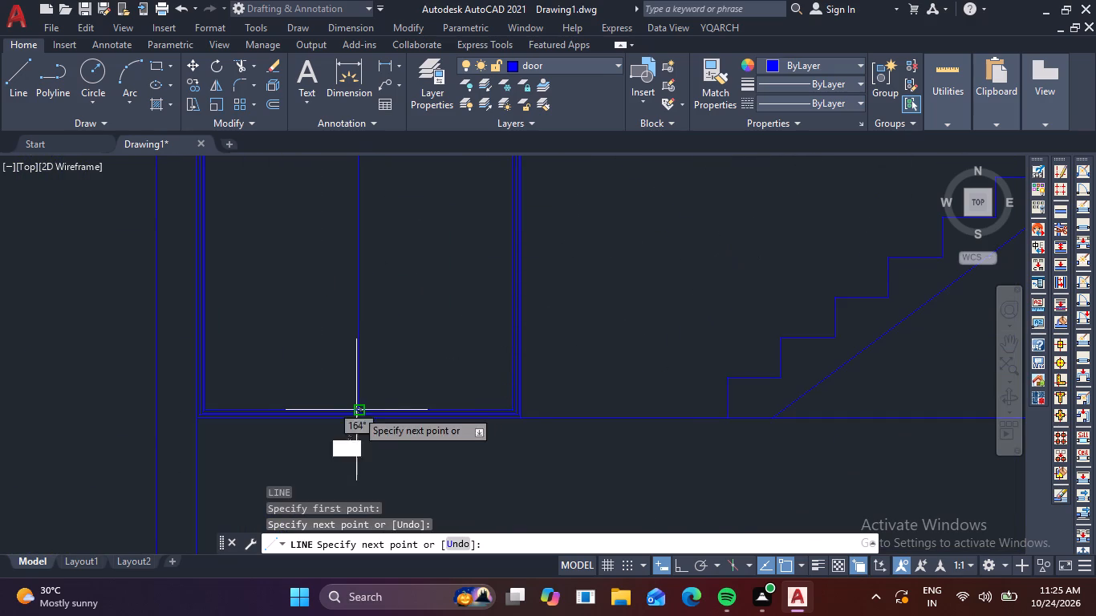
key(Escape)
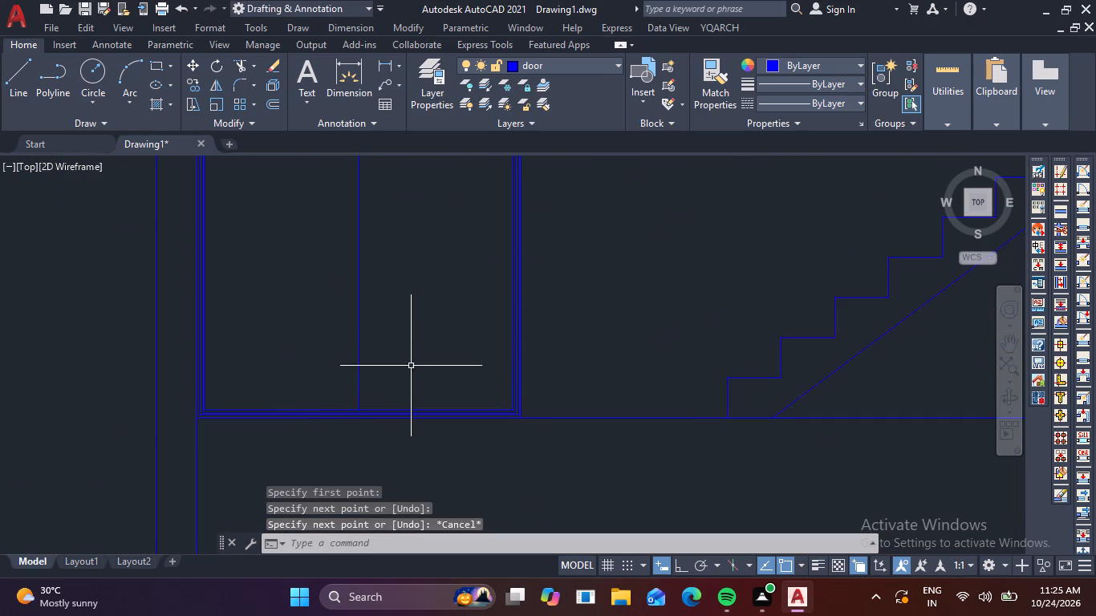
Offset the opening's centre line by 0.01 twice towards each side to form the middle frame member.
scroll(411, 365, down, 1)
middle_drag(421, 335, 395, 418)
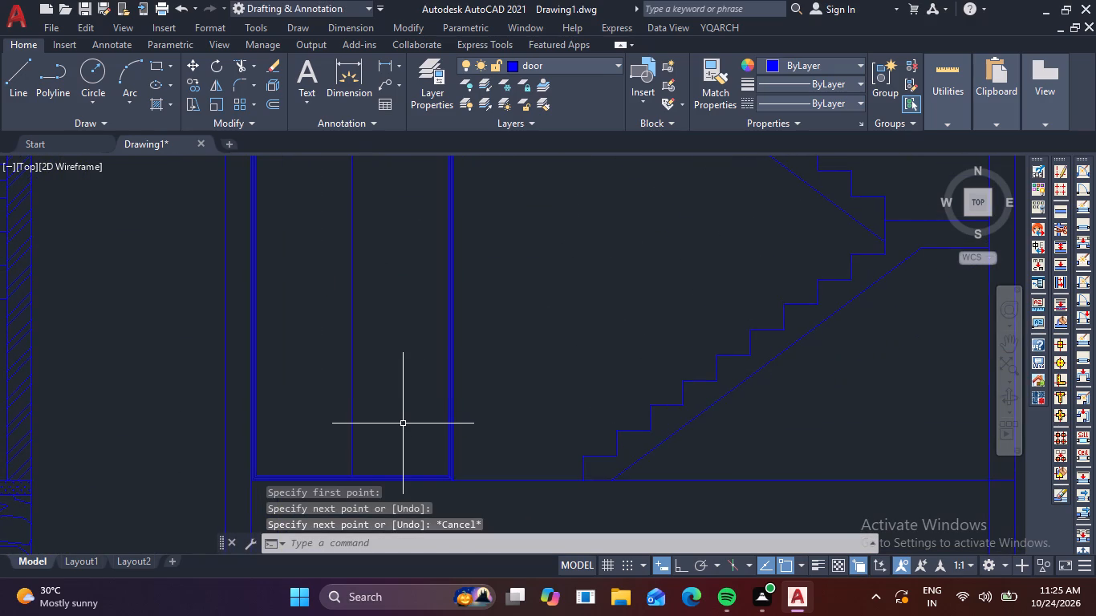
key(o)
key(Return)
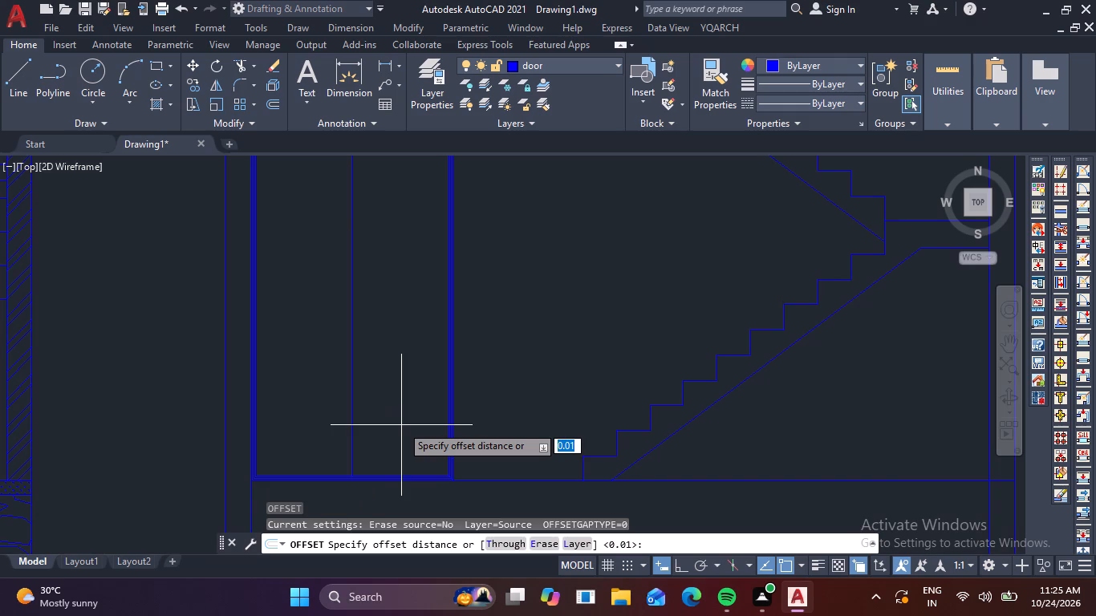
key(space)
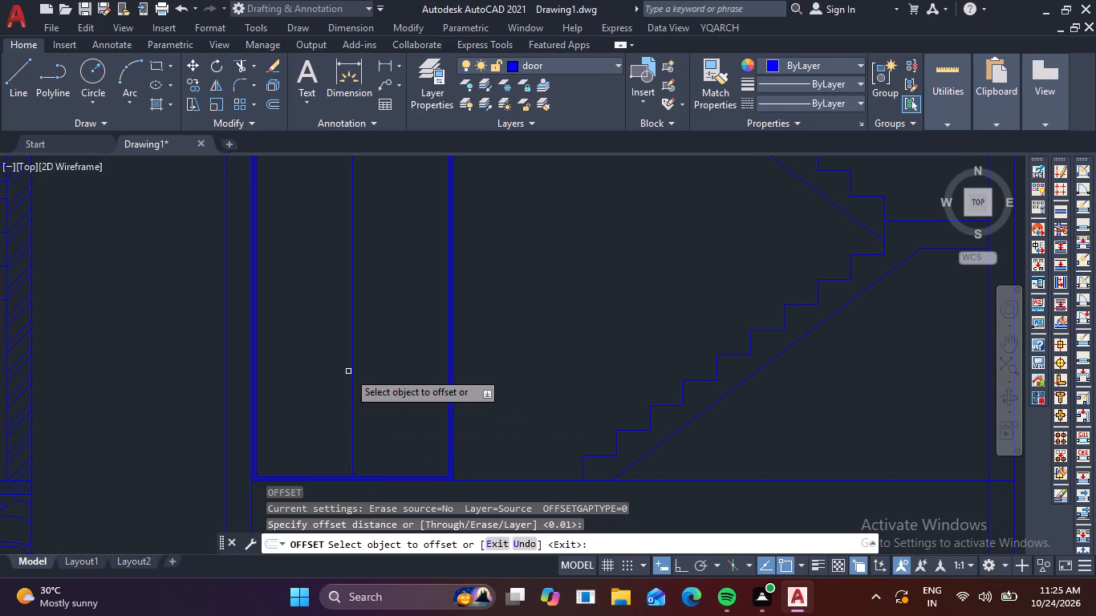
click(351, 374)
click(394, 375)
scroll(354, 377, up, 3)
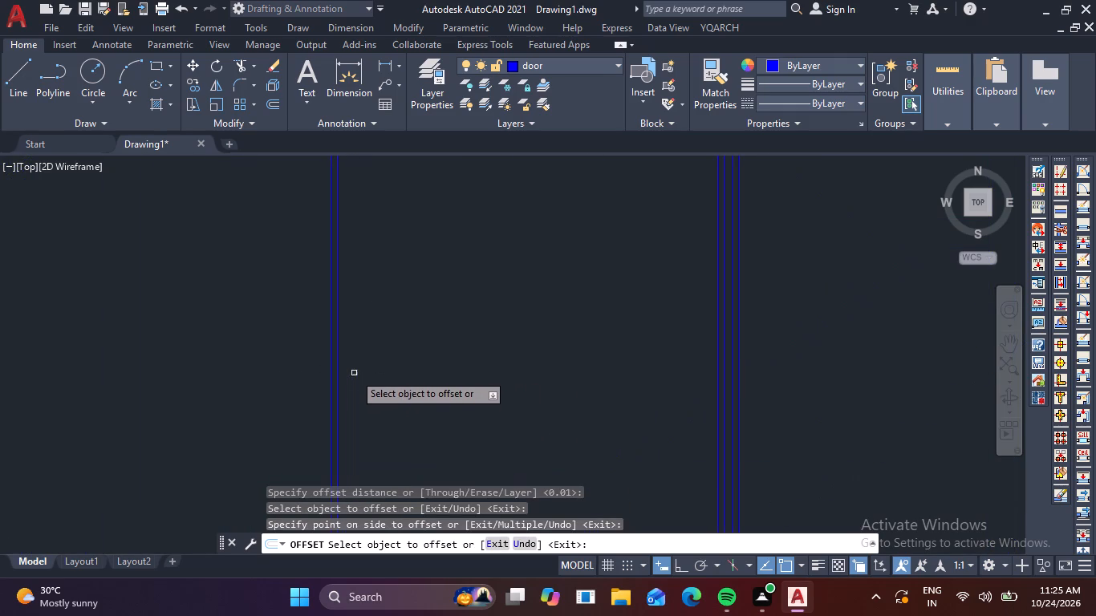
click(338, 359)
click(375, 358)
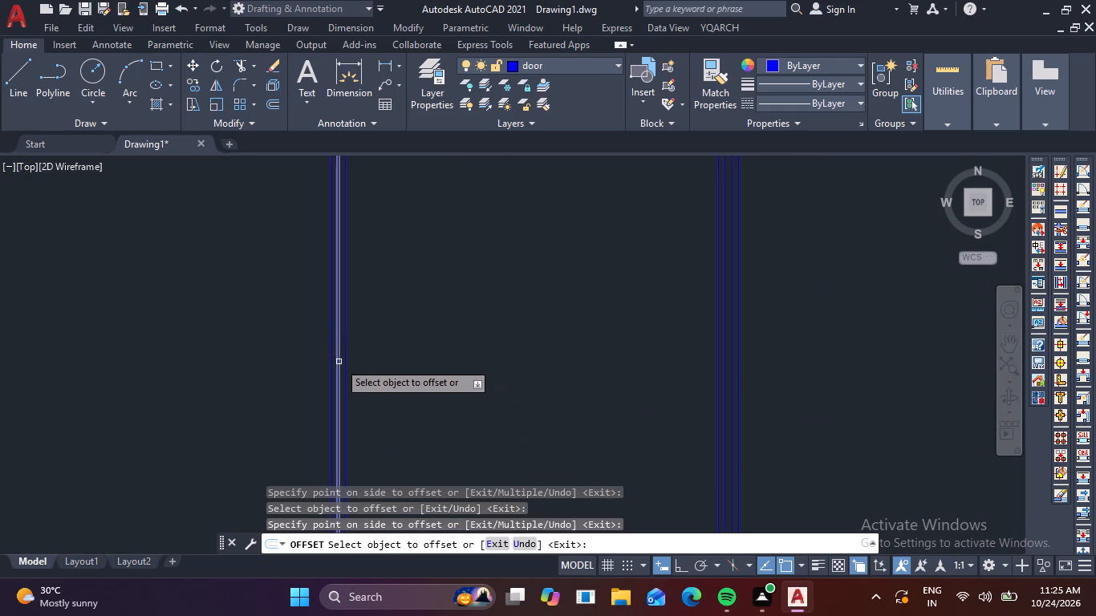
click(333, 363)
click(279, 375)
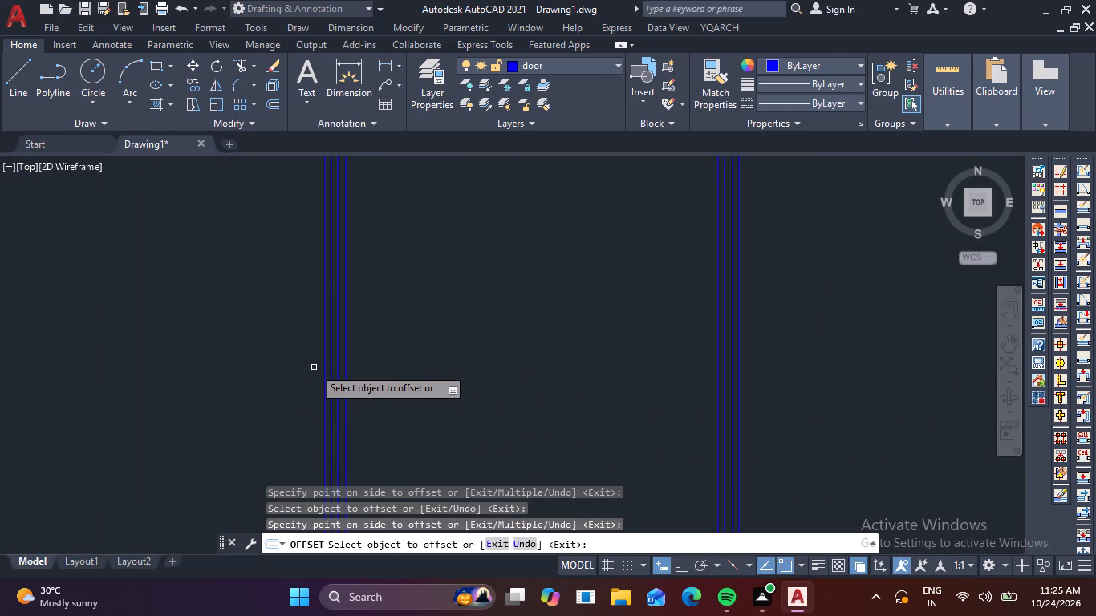
scroll(330, 361, down, 4)
scroll(329, 369, up, 3)
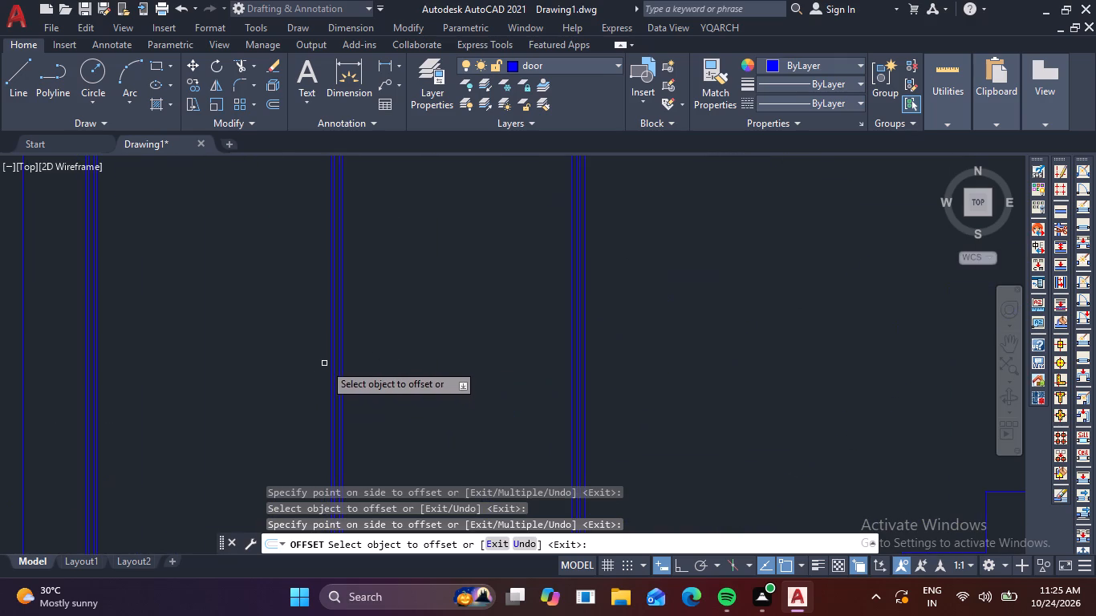
click(328, 365)
click(292, 374)
scroll(292, 374, down, 4)
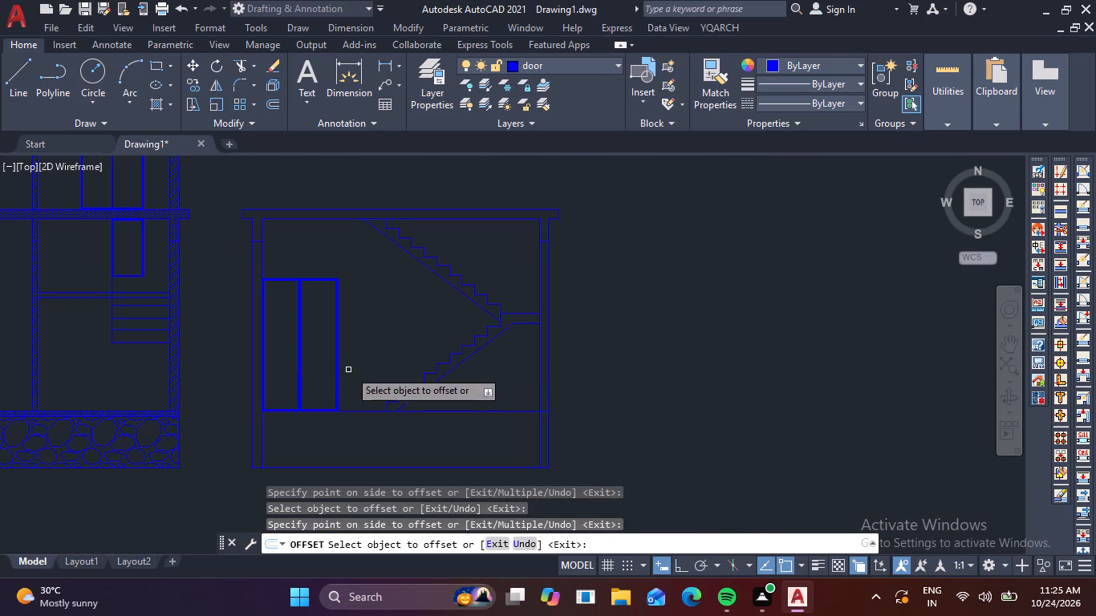
key(Escape)
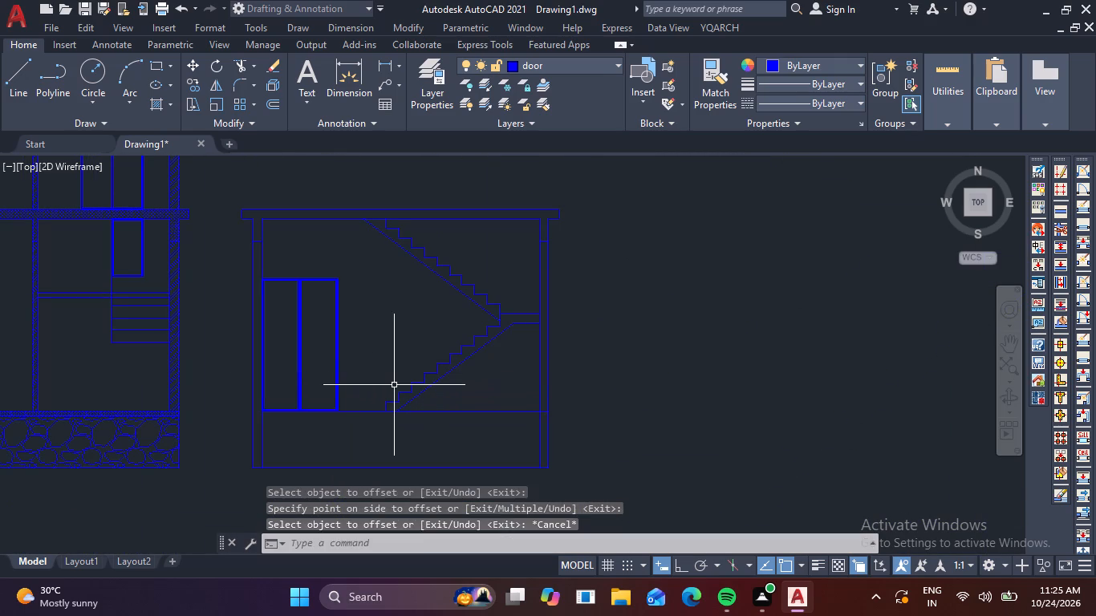
key(Escape)
Copy the storey's slab, walls, framed opening and stairs about 3.2 straight up, from the outer wall's floor-line corner onto the slab top.
scroll(394, 385, down, 1)
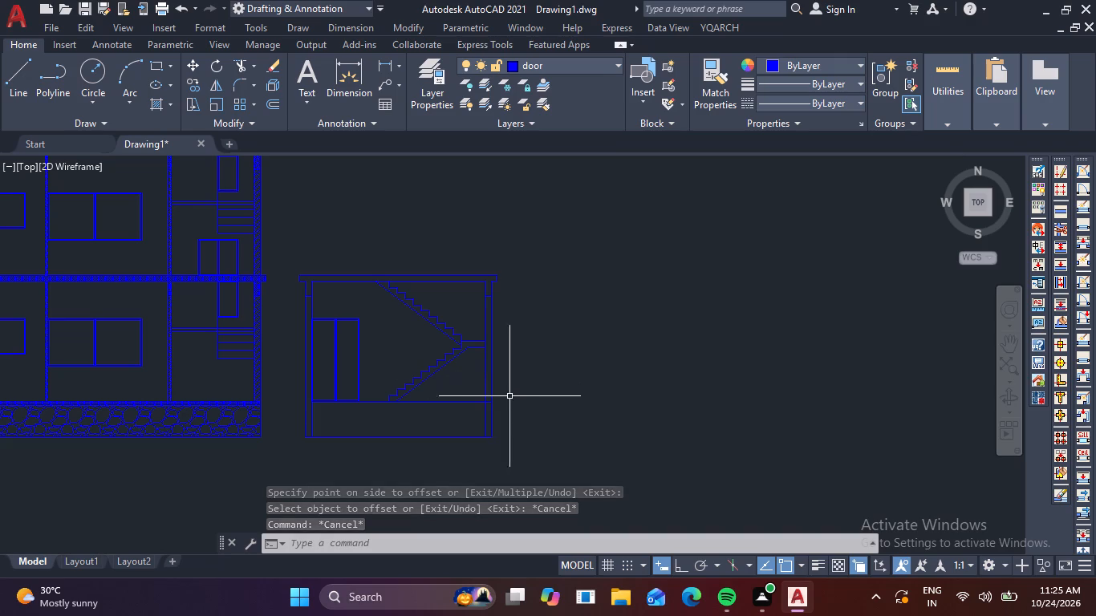
drag(569, 383, 557, 377)
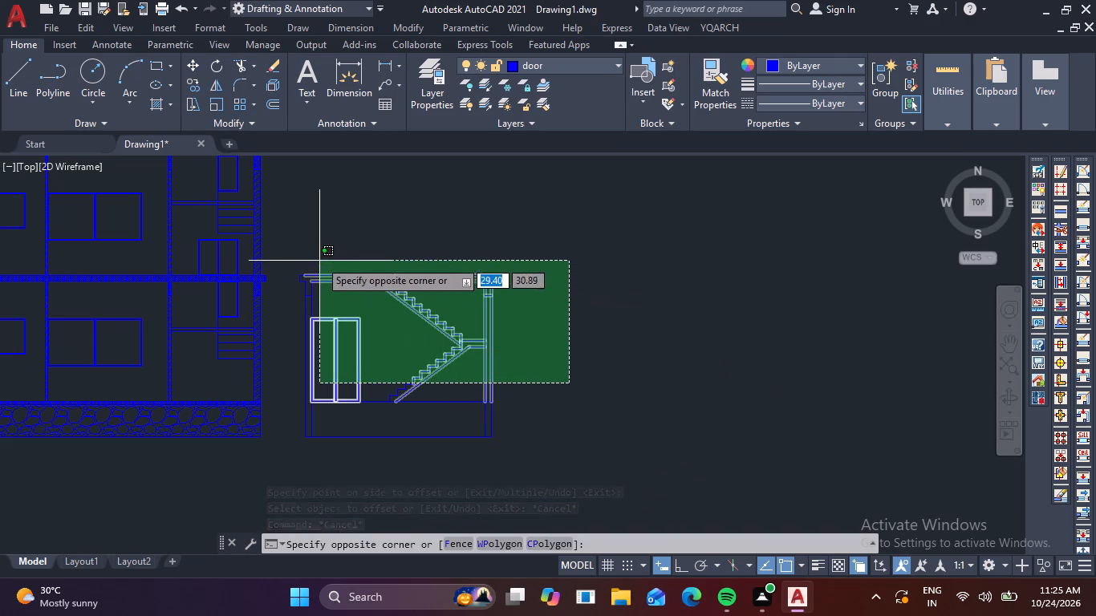
click(290, 249)
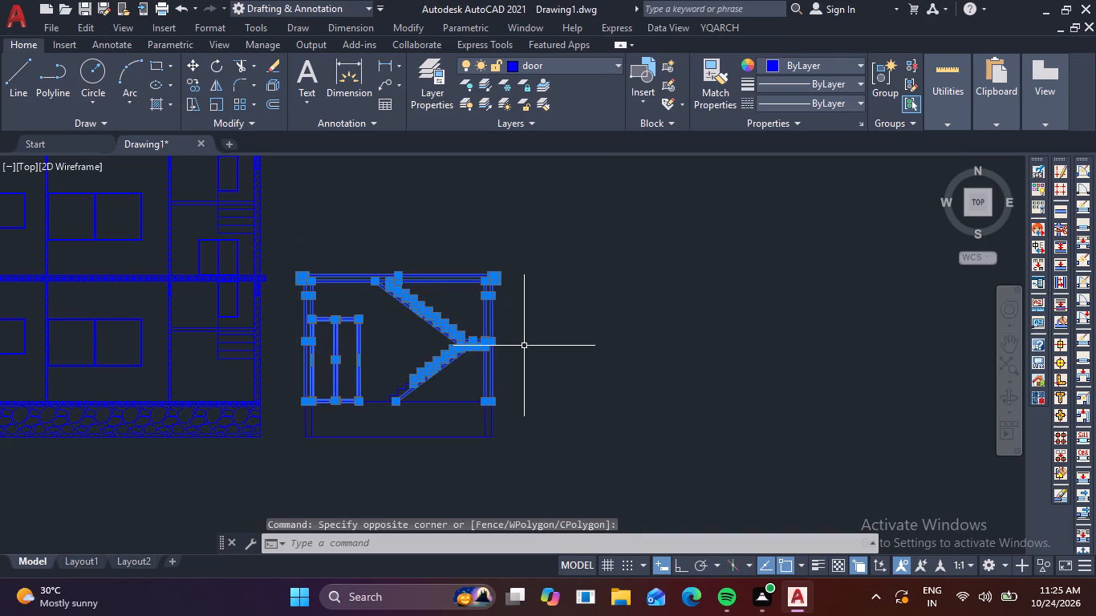
text(CO)
key(space)
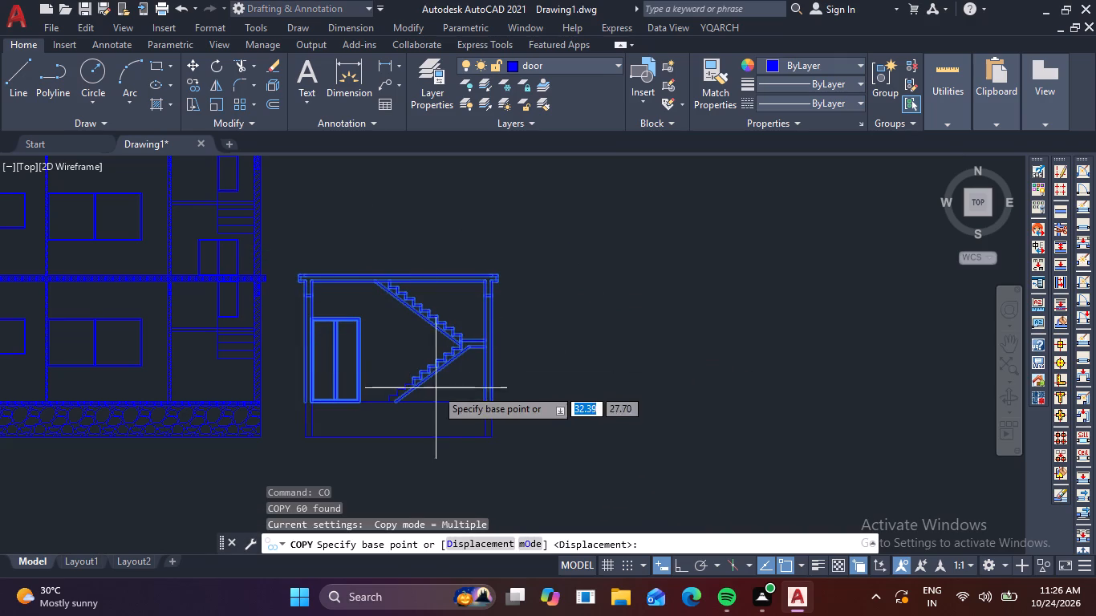
scroll(505, 403, up, 3)
click(428, 399)
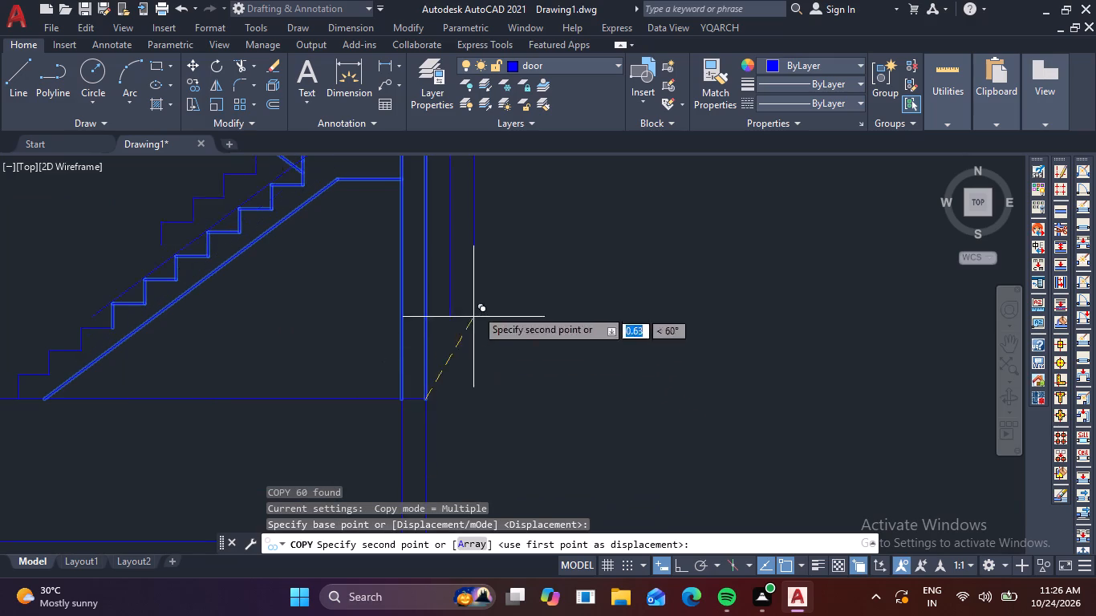
middle_drag(471, 263, 452, 392)
scroll(452, 362, down, 2)
middle_drag(461, 354, 448, 492)
scroll(421, 388, up, 3)
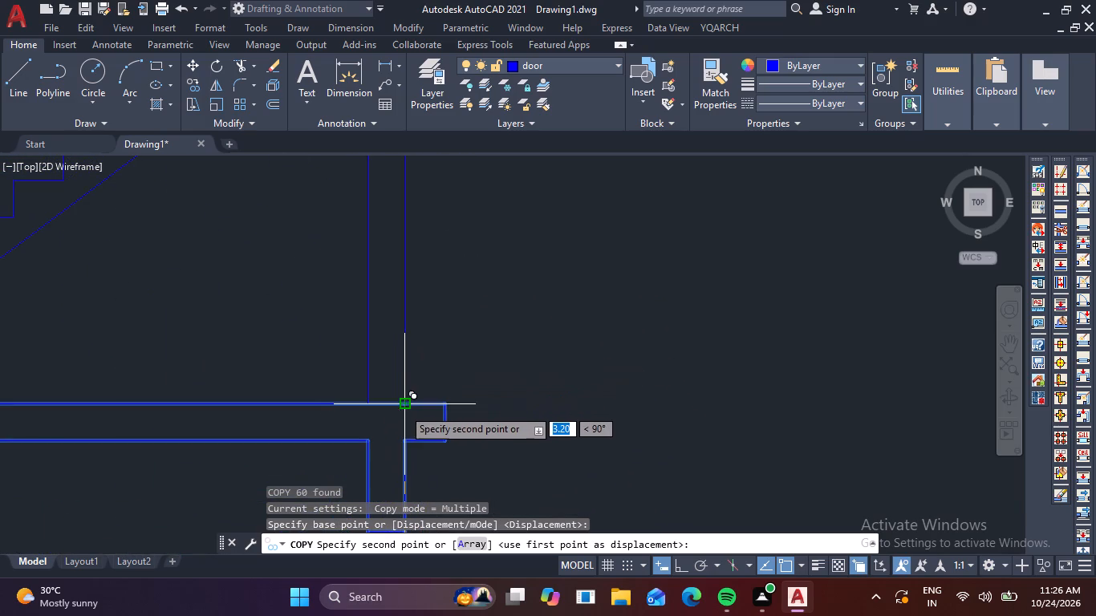
key(F8)
click(403, 403)
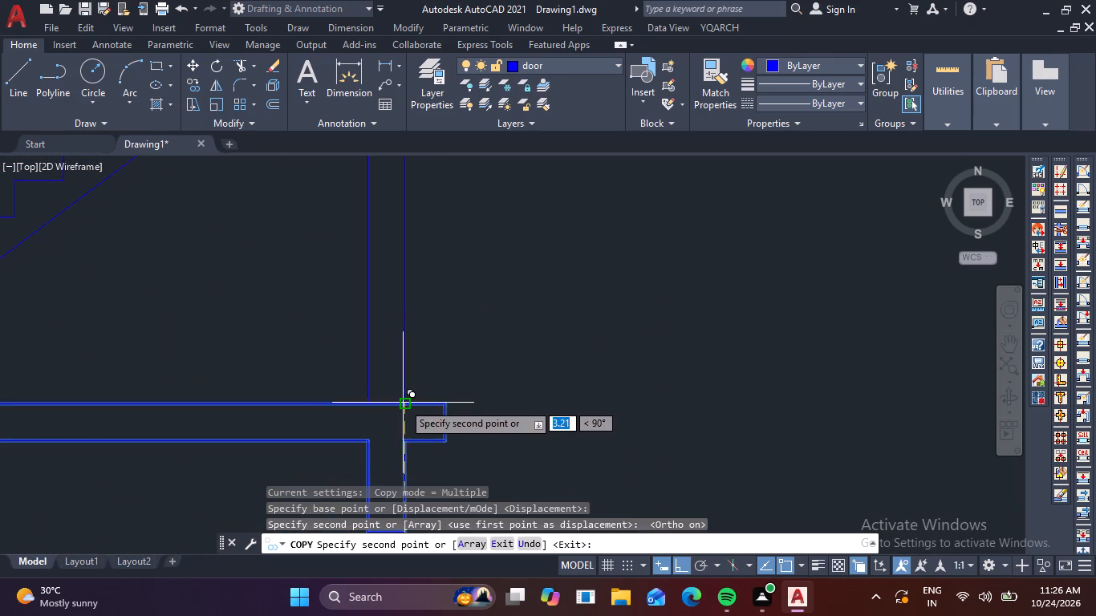
scroll(458, 389, down, 3)
key(Escape)
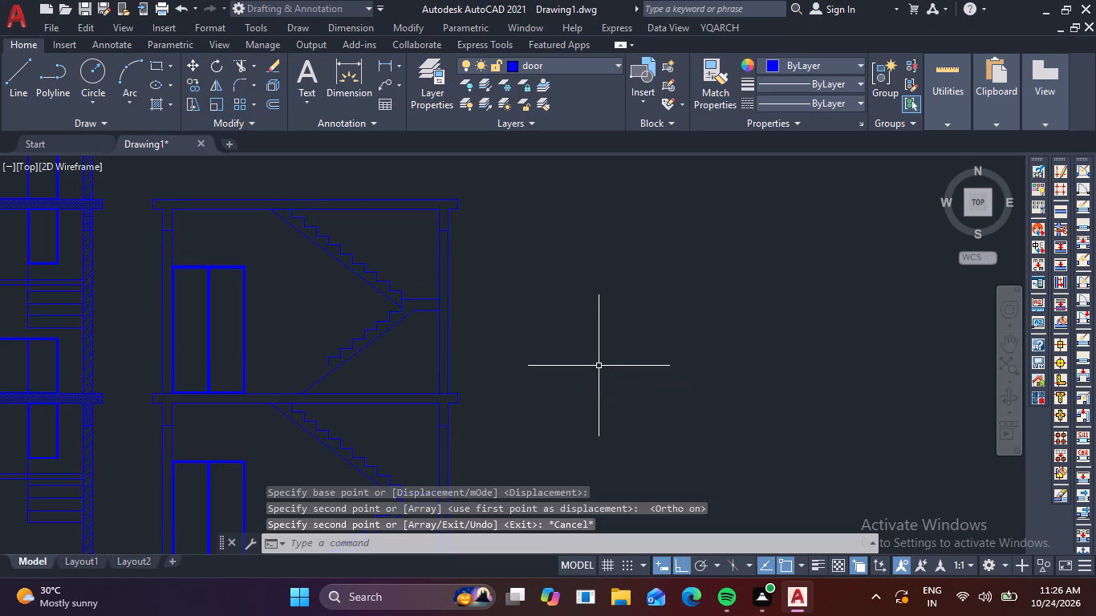
Draw the rooftop room's outline over the stair section: 2.25 up from the slab top at the outer wall, across, and back down to the slab.
scroll(599, 366, down, 2)
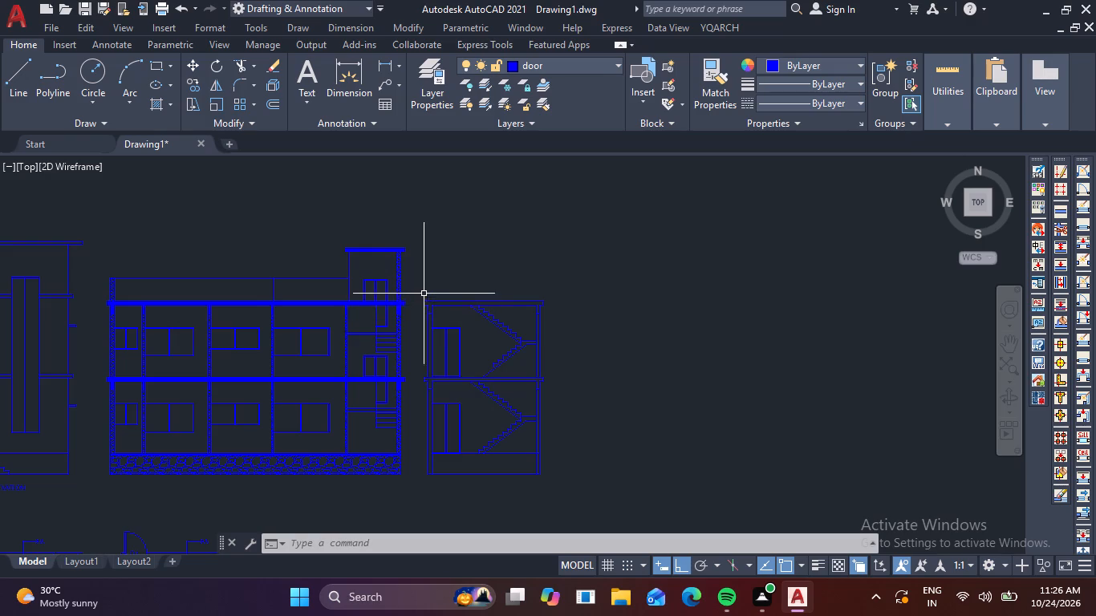
scroll(428, 291, up, 2)
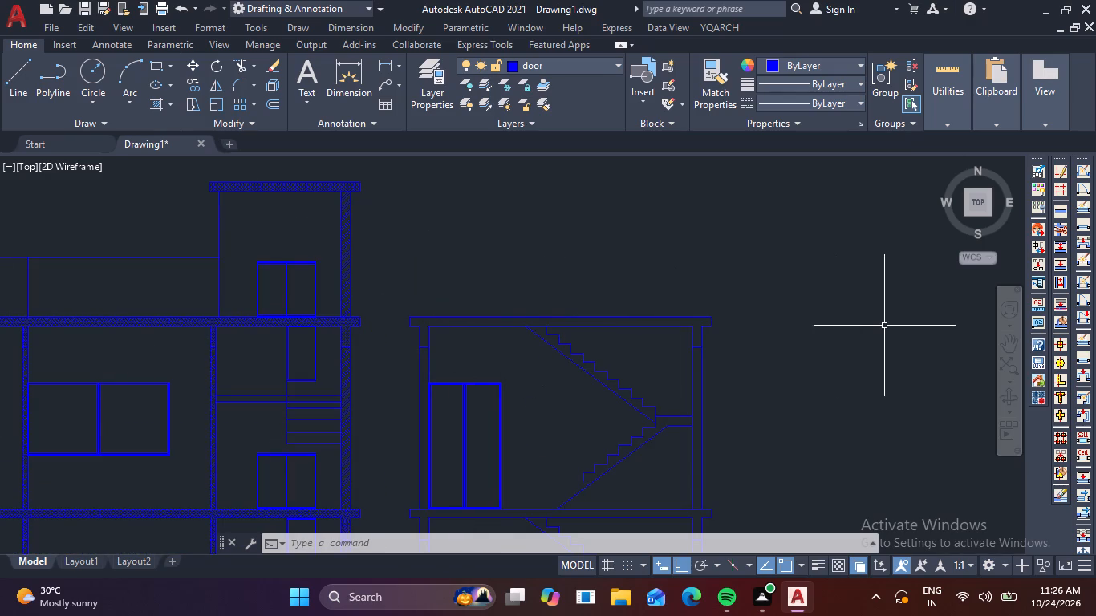
text(L)
key(space)
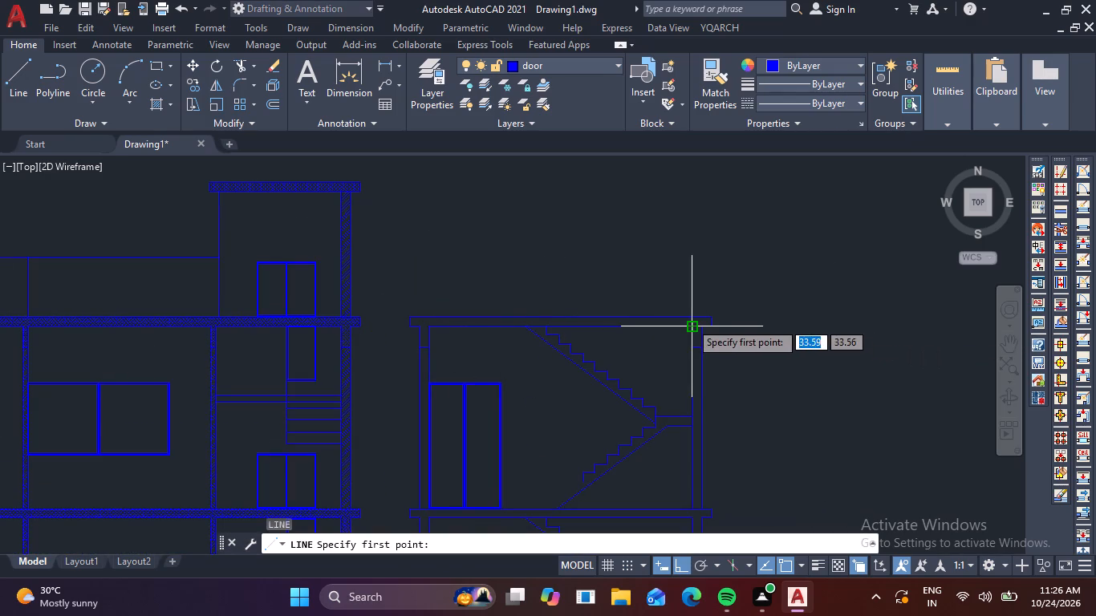
scroll(699, 326, up, 2)
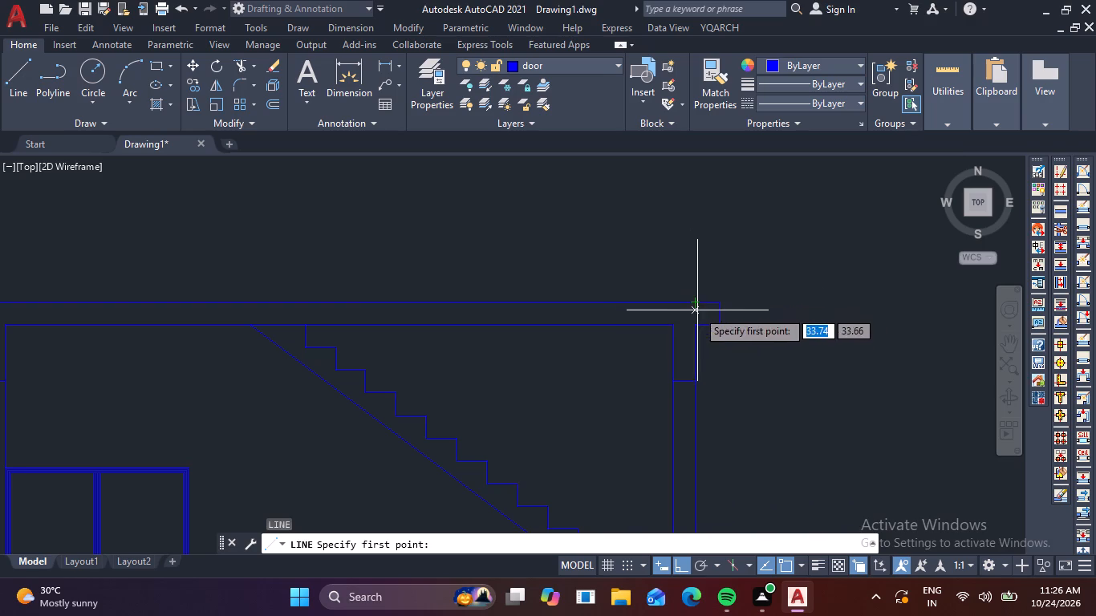
scroll(695, 327, up, 3)
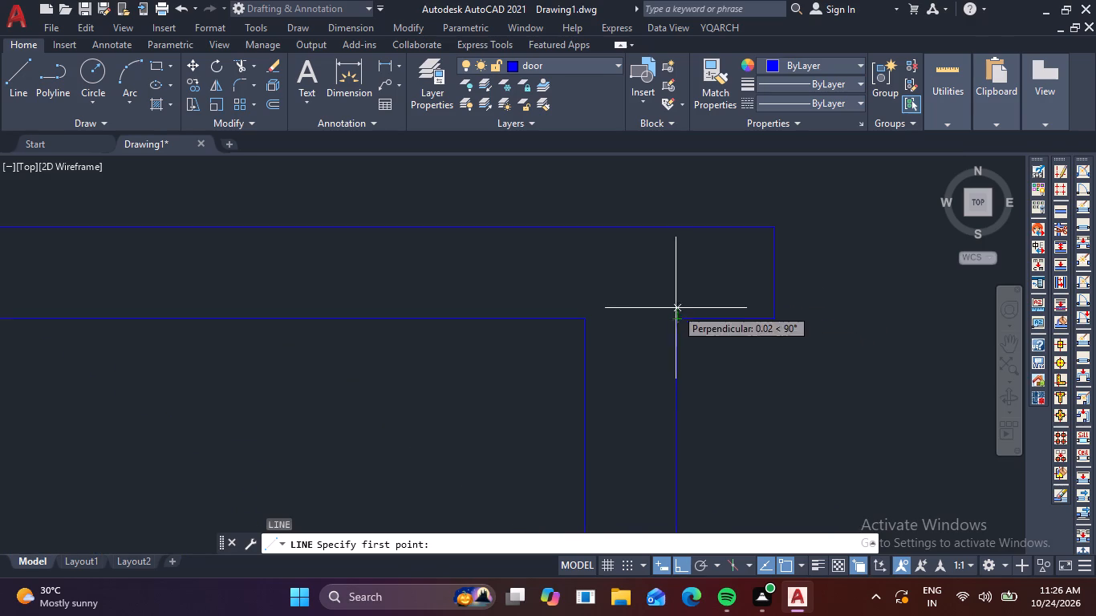
click(677, 231)
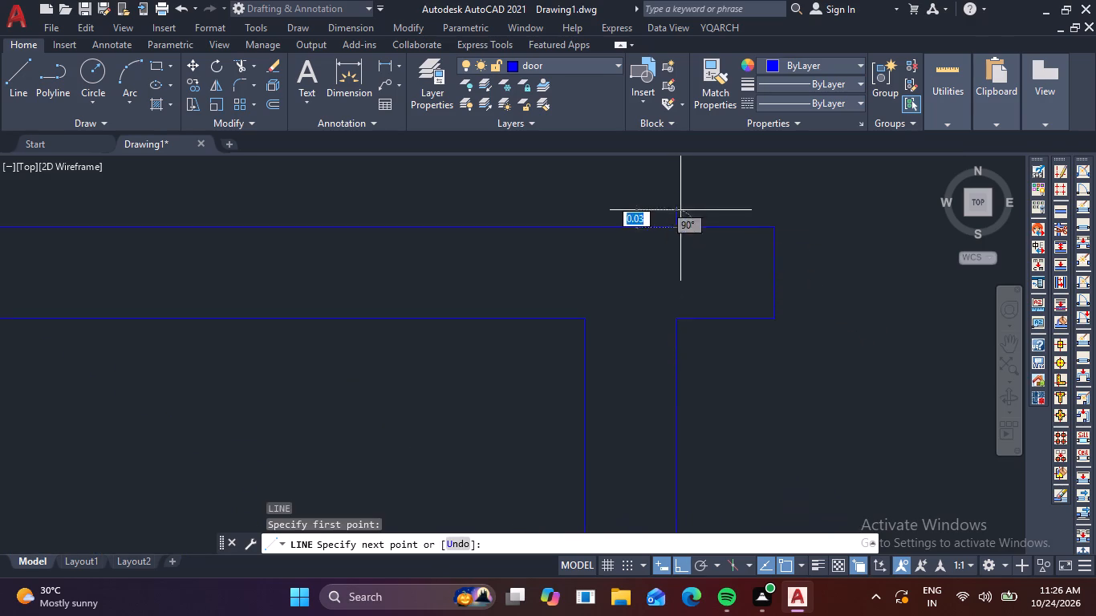
scroll(684, 180, down, 2)
middle_drag(684, 180, 626, 399)
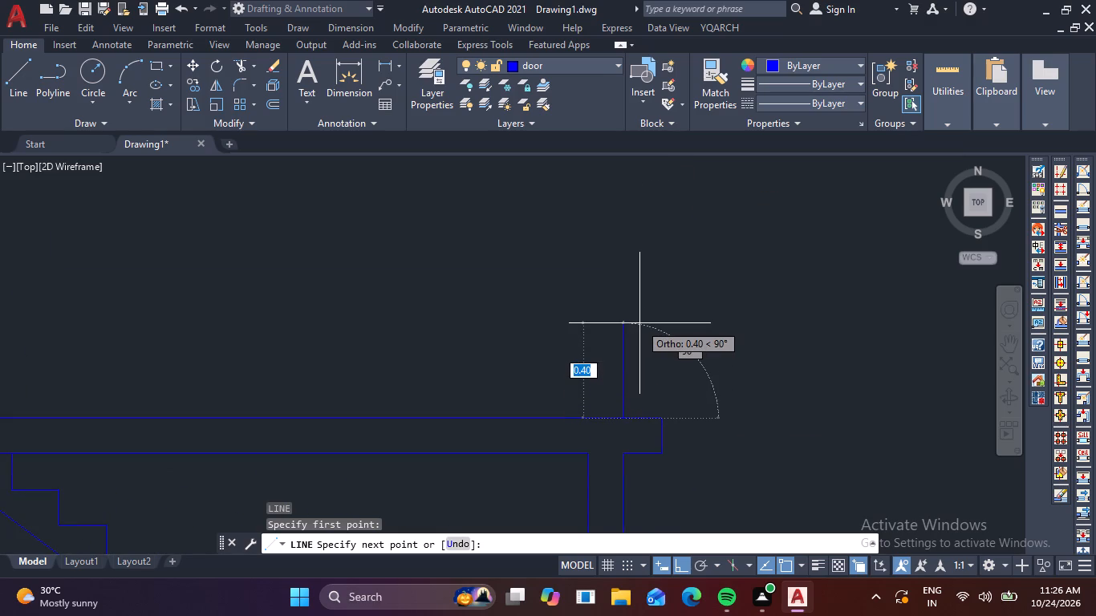
text(2.)
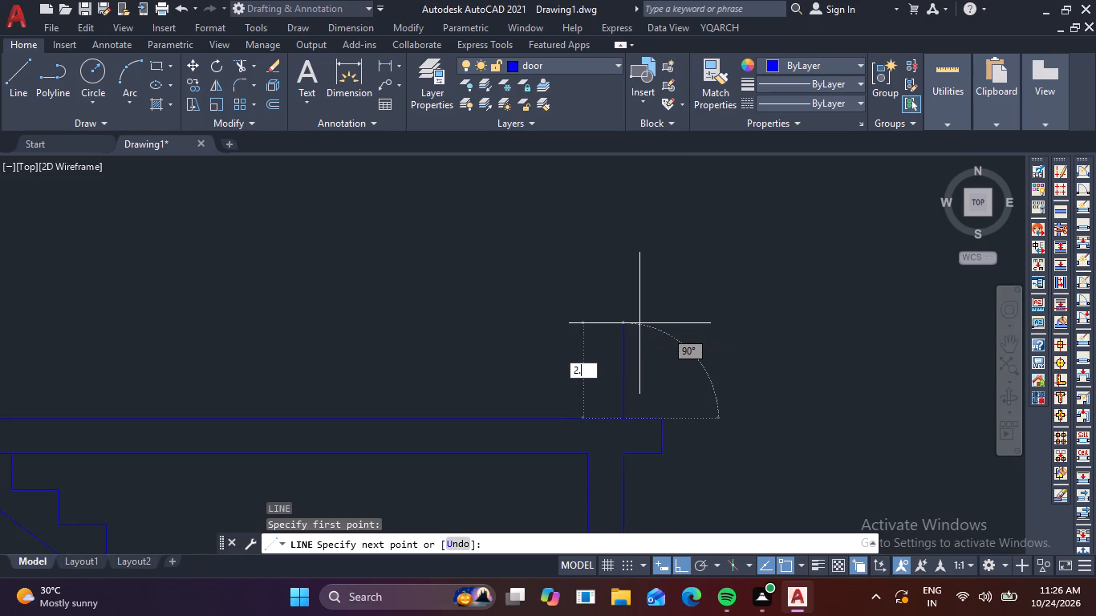
text(25)
key(Return)
scroll(639, 323, down, 3)
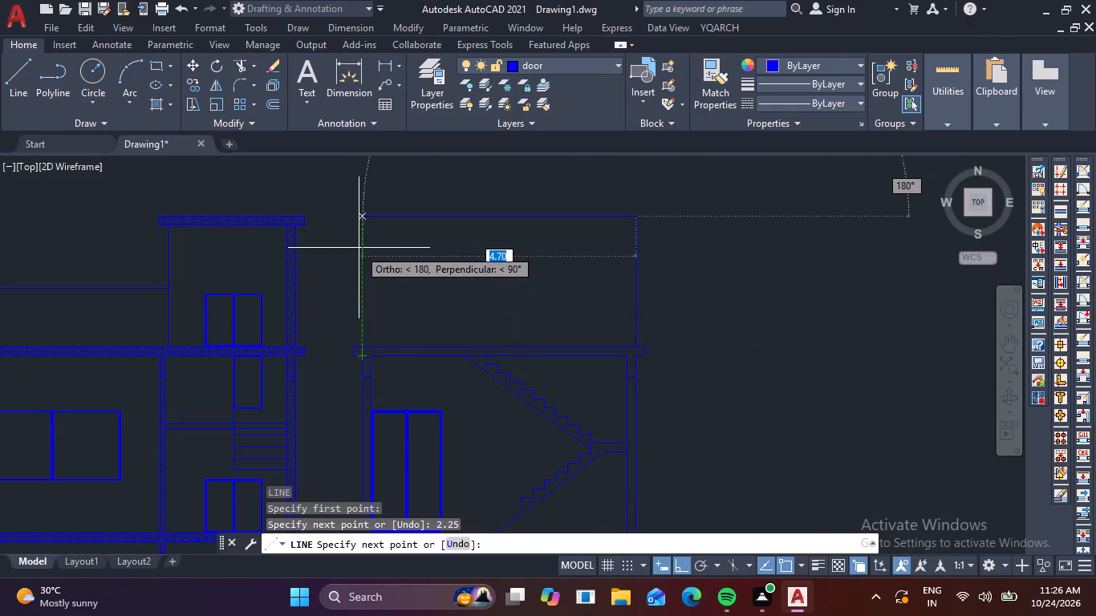
click(360, 218)
scroll(365, 330, up, 1)
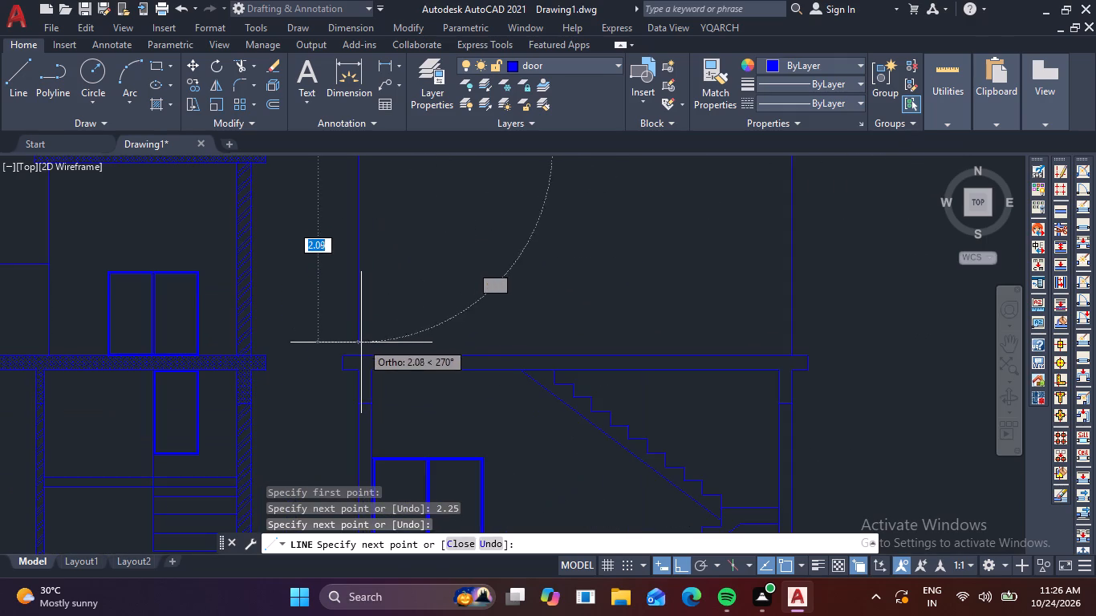
click(359, 356)
key(space)
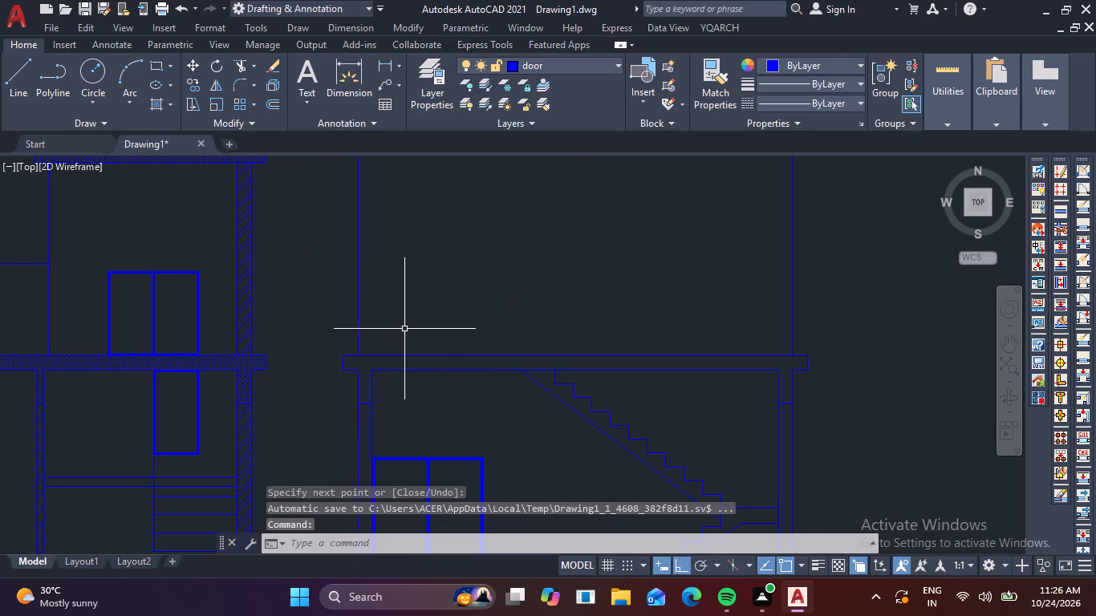
Offset both side lines and the top line of the rooftop outline inward by 0.15 to form its walls and roof slab.
scroll(408, 324, down, 1)
key(o)
key(Return)
text(.15)
key(Return)
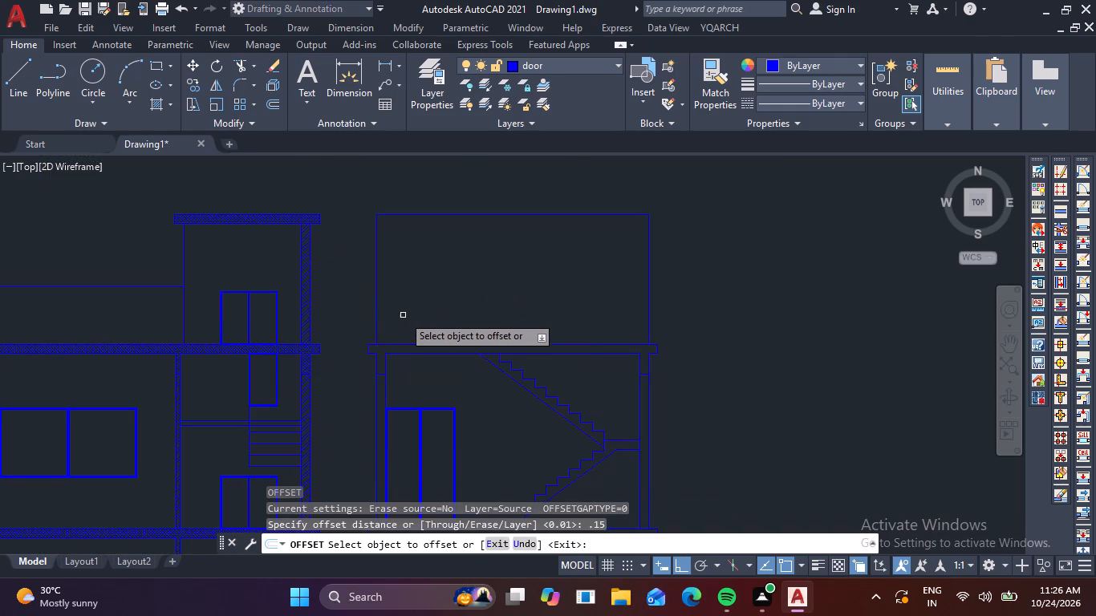
click(376, 306)
click(438, 303)
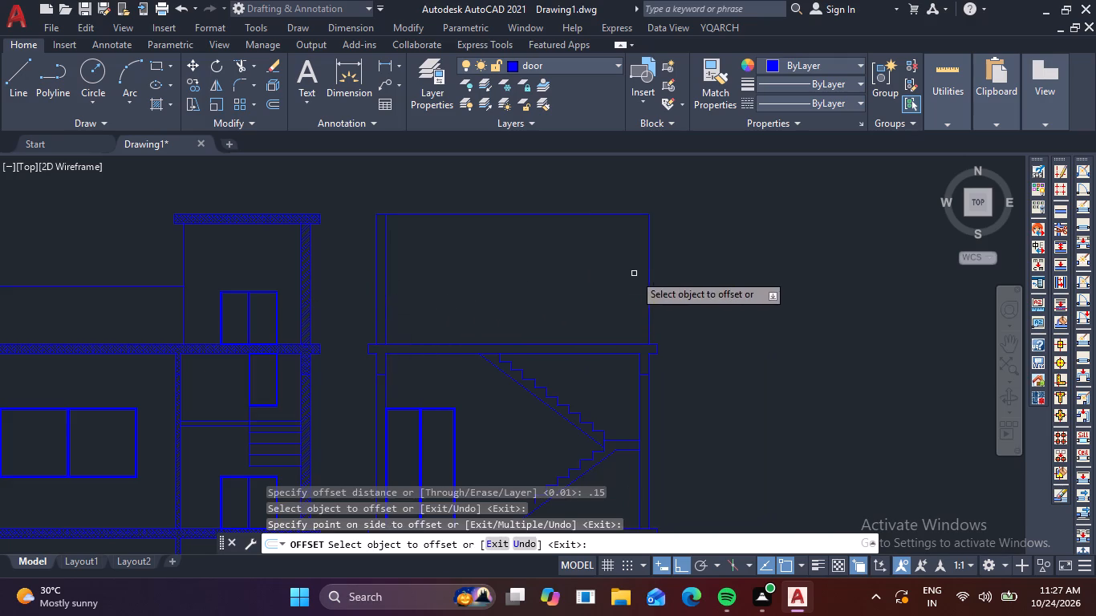
click(647, 279)
click(597, 294)
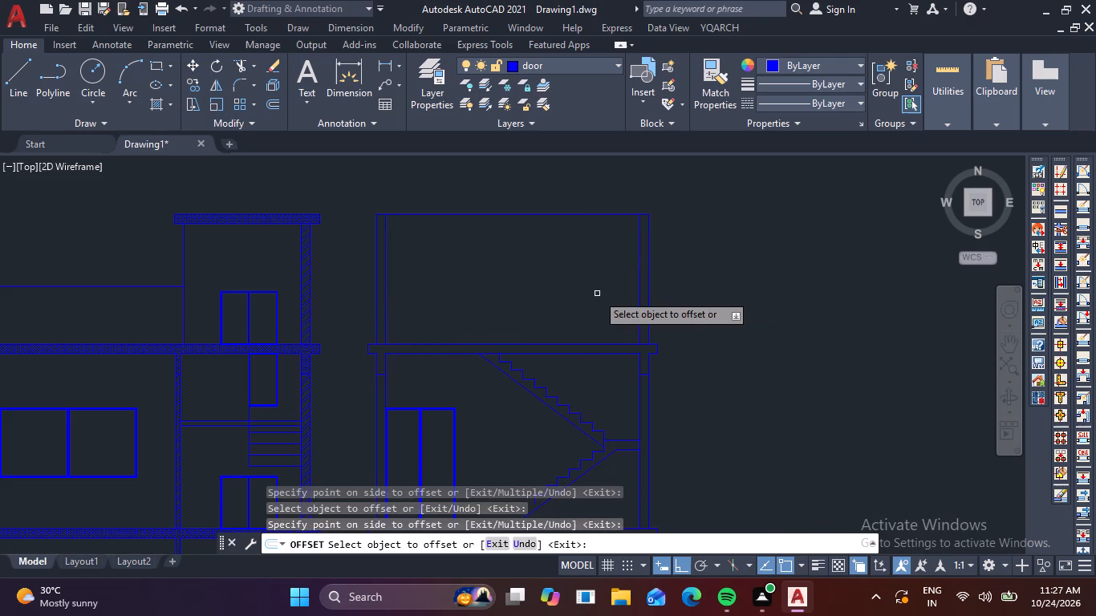
click(569, 211)
click(567, 216)
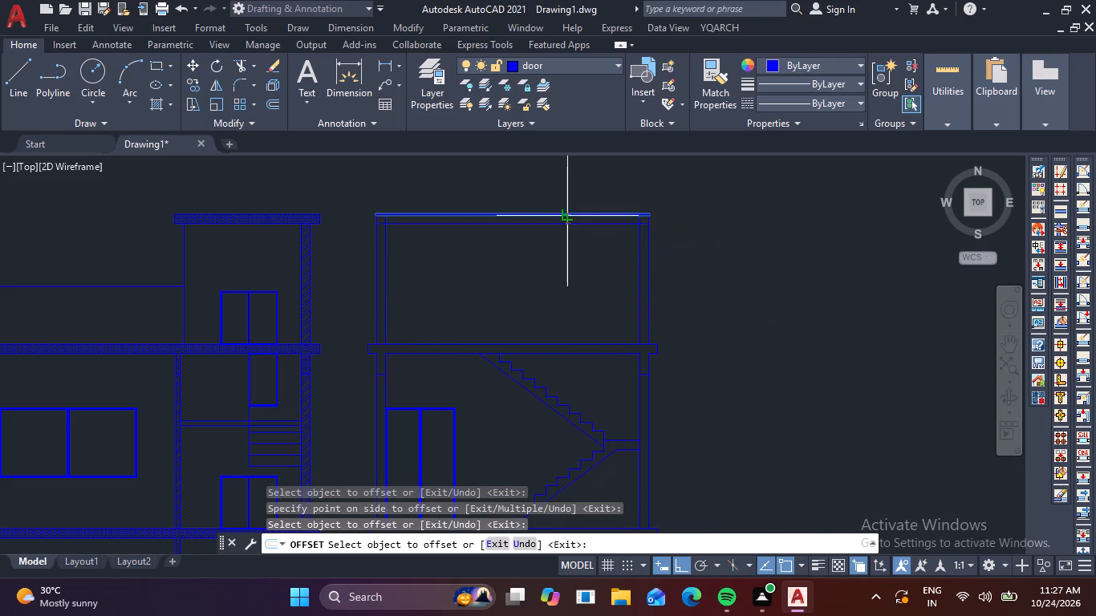
click(569, 255)
key(Escape)
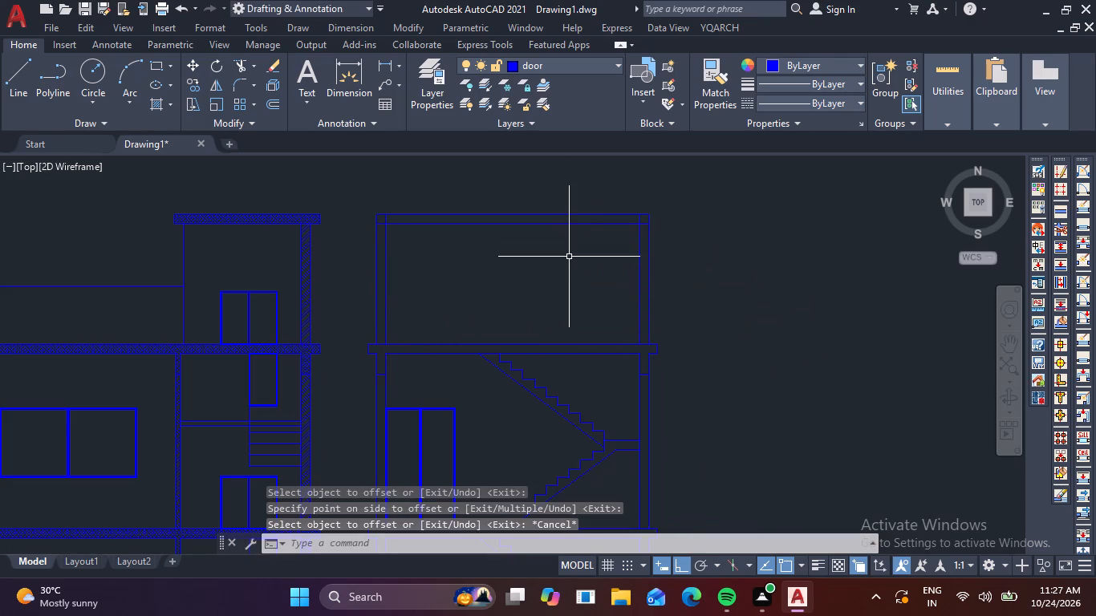
Trim the overlapping inner wall and slab underside lines at both upper corners of the rooftop room.
text(TR)
key(space)
scroll(390, 225, up, 4)
click(346, 192)
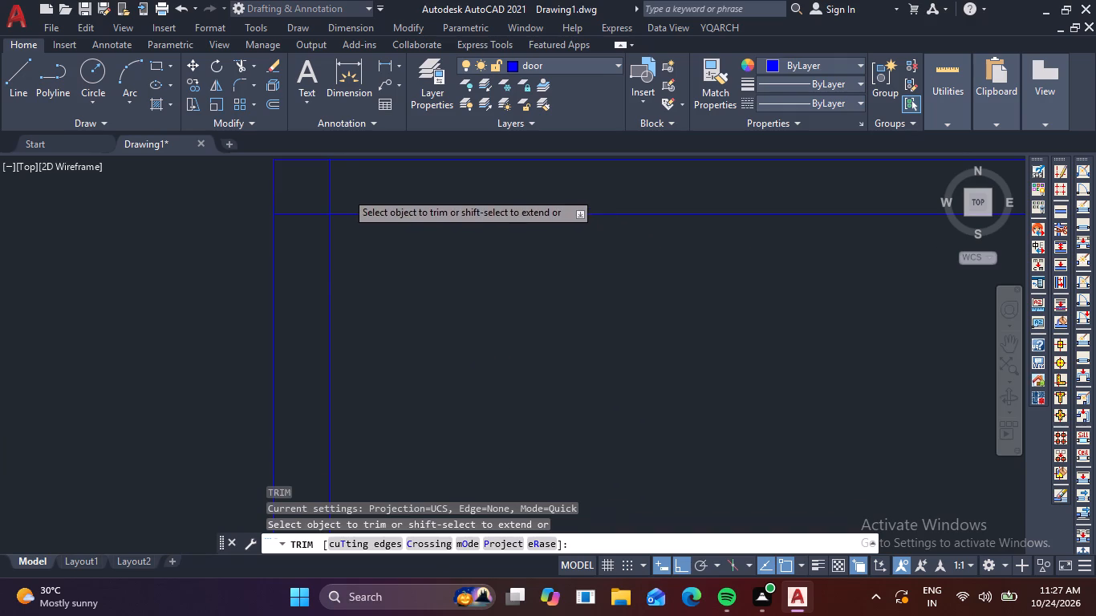
click(308, 221)
scroll(319, 221, down, 4)
scroll(589, 219, up, 4)
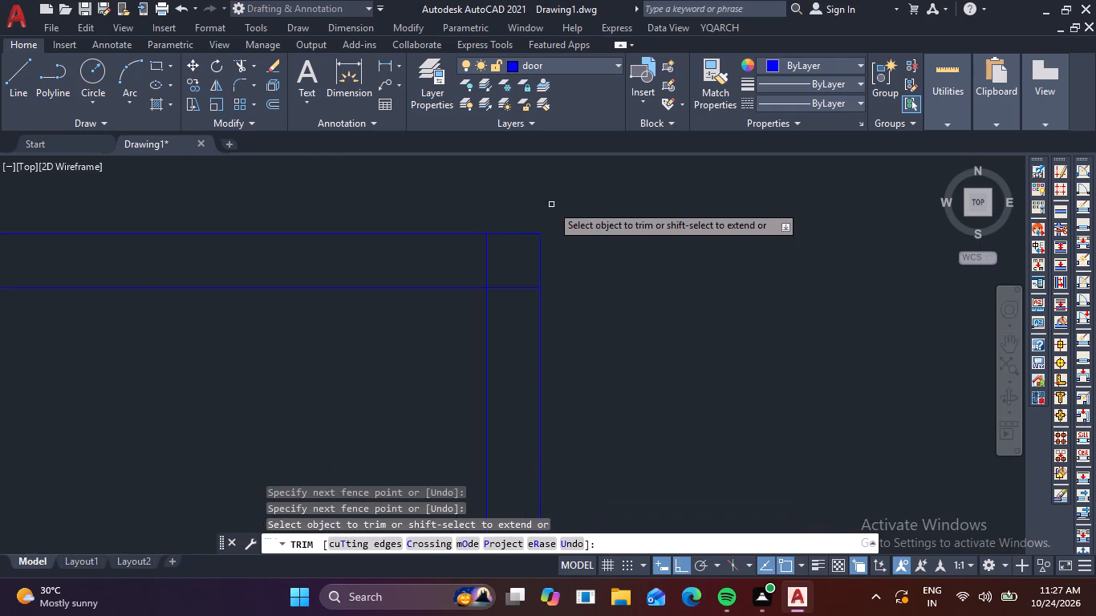
click(467, 254)
click(516, 290)
scroll(539, 293, down, 5)
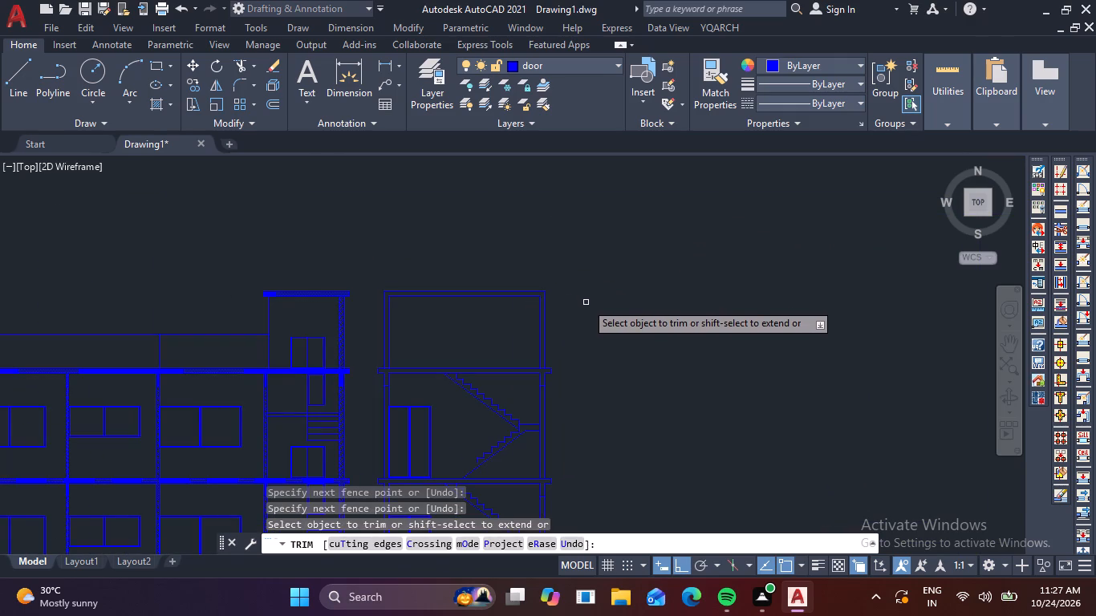
key(Escape)
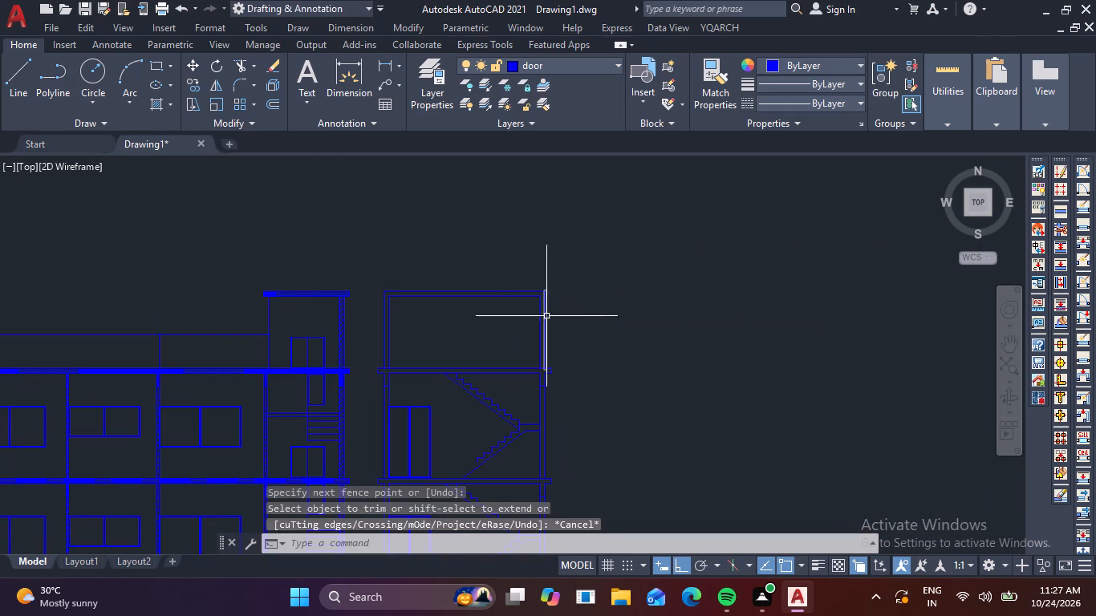
Copy the slab's projecting ends on both sides 2.25 straight up, from the outer wall's slab-top corner to the rooftop room's top corner.
scroll(363, 385, up, 3)
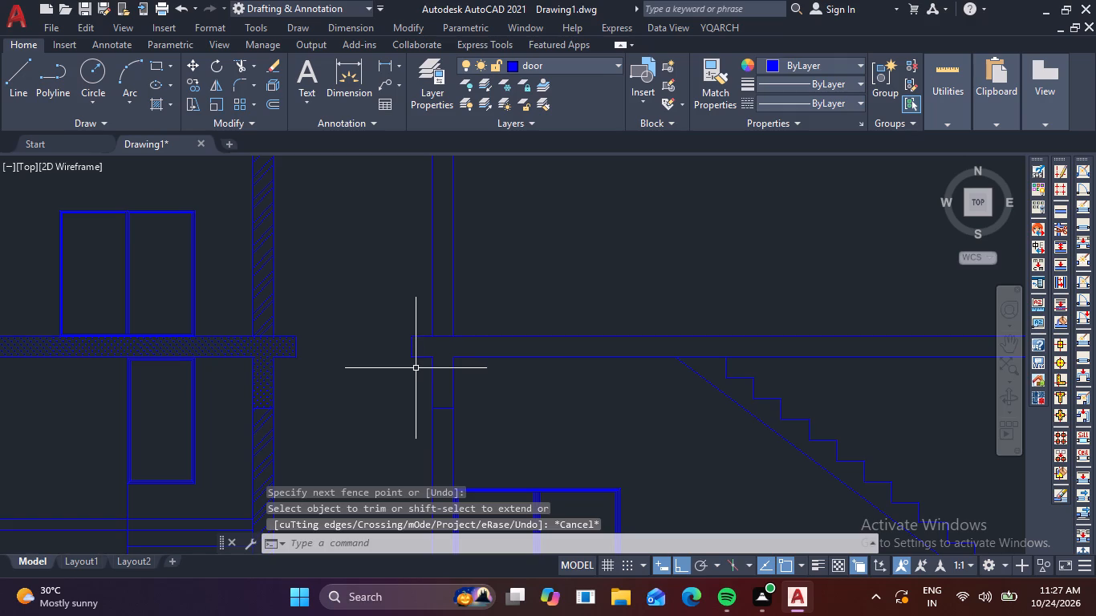
drag(416, 367, 413, 360)
click(396, 327)
scroll(414, 336, down, 2)
scroll(709, 359, up, 2)
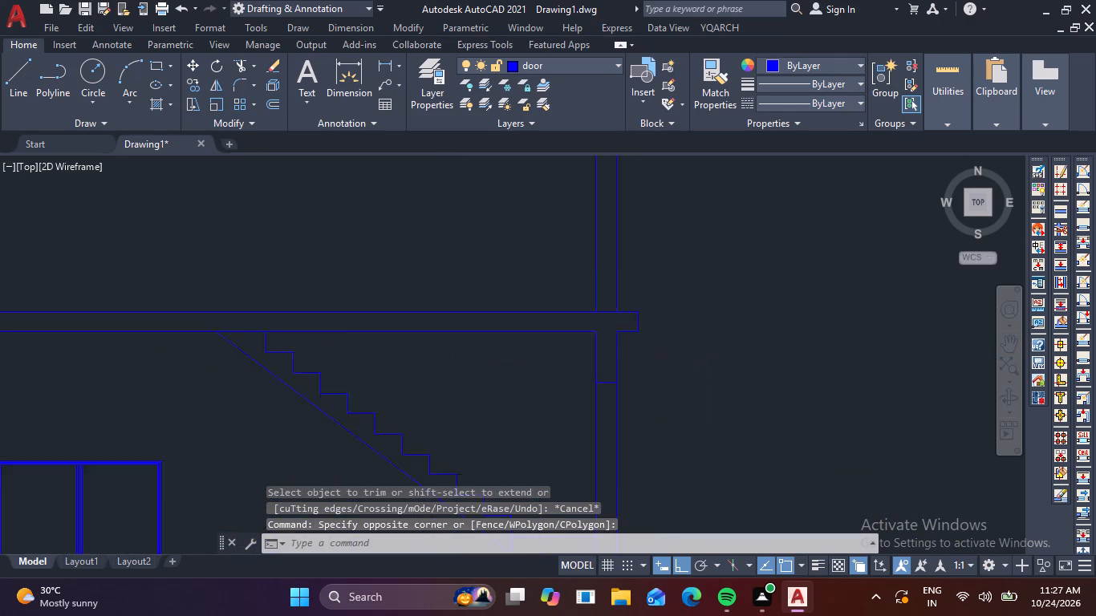
scroll(704, 349, up, 1)
click(634, 338)
click(590, 274)
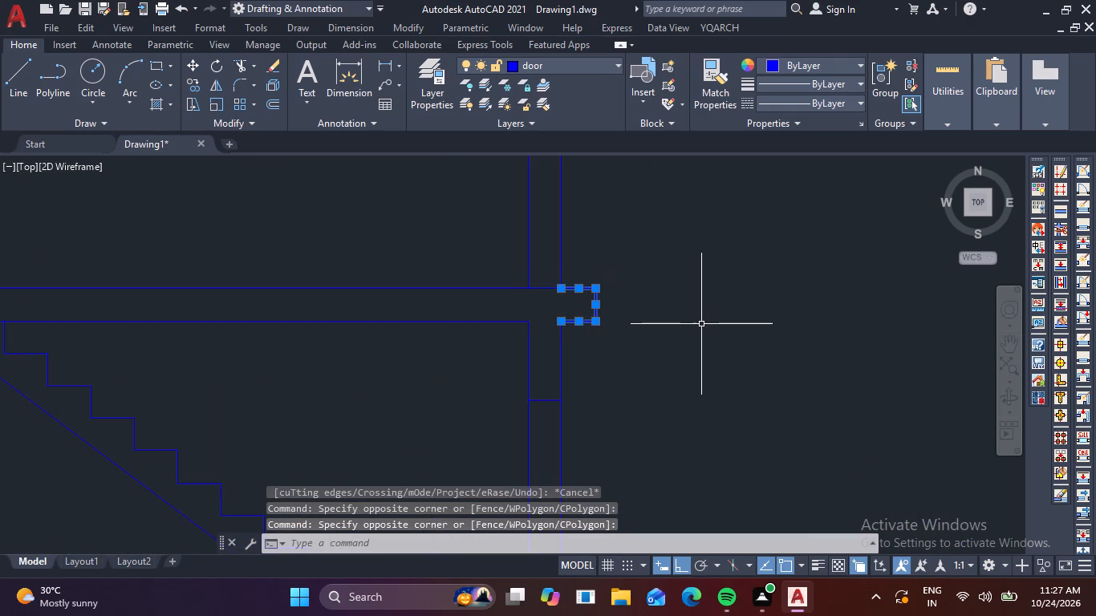
text(CO)
key(space)
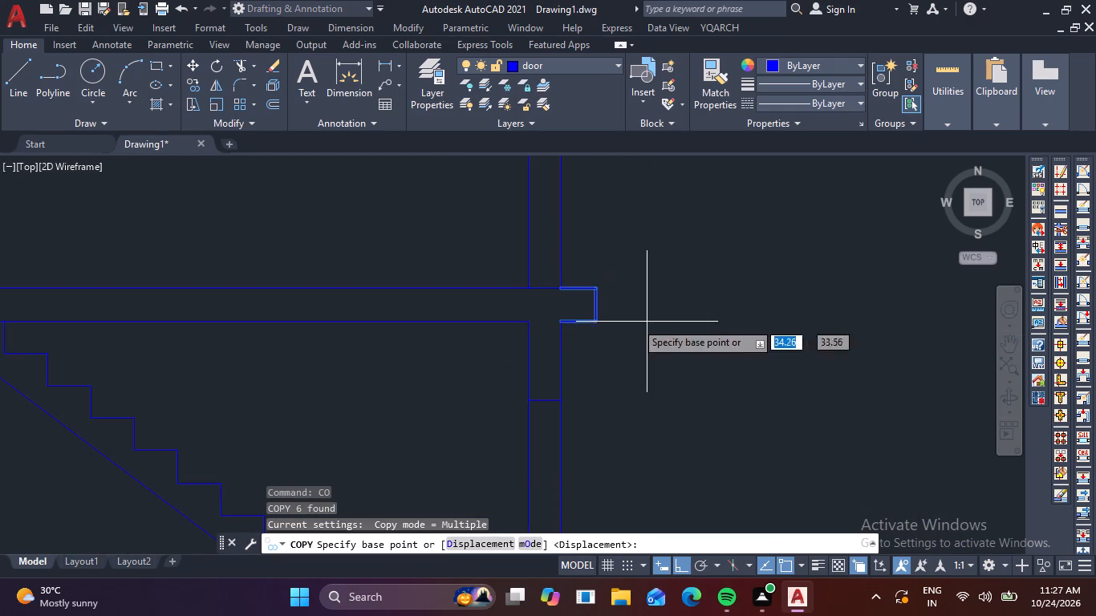
click(562, 290)
scroll(562, 290, down, 3)
middle_drag(562, 290, 552, 384)
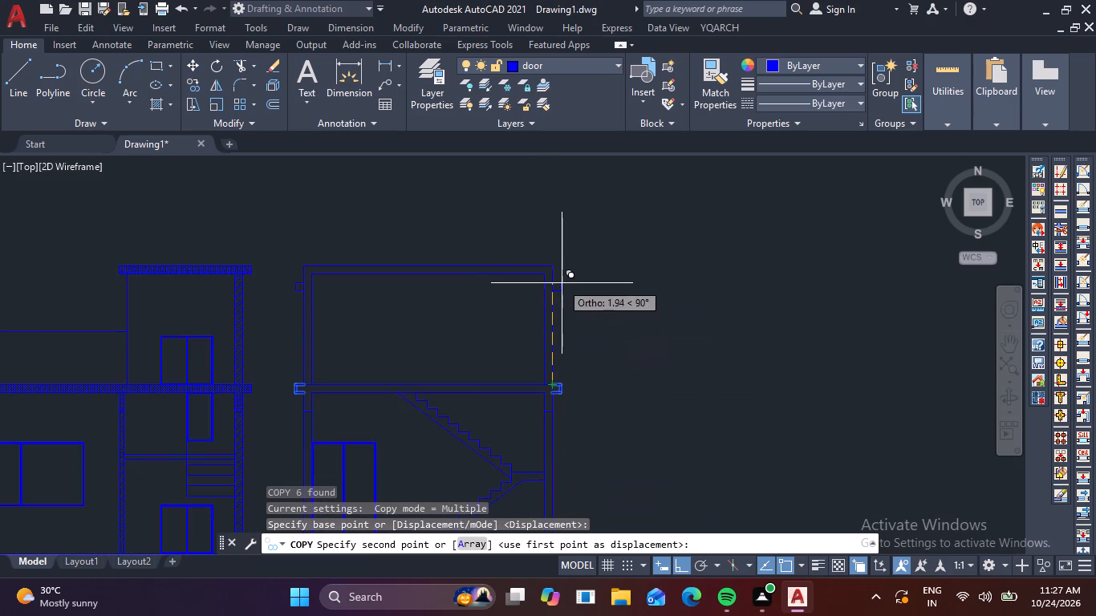
scroll(554, 278, up, 3)
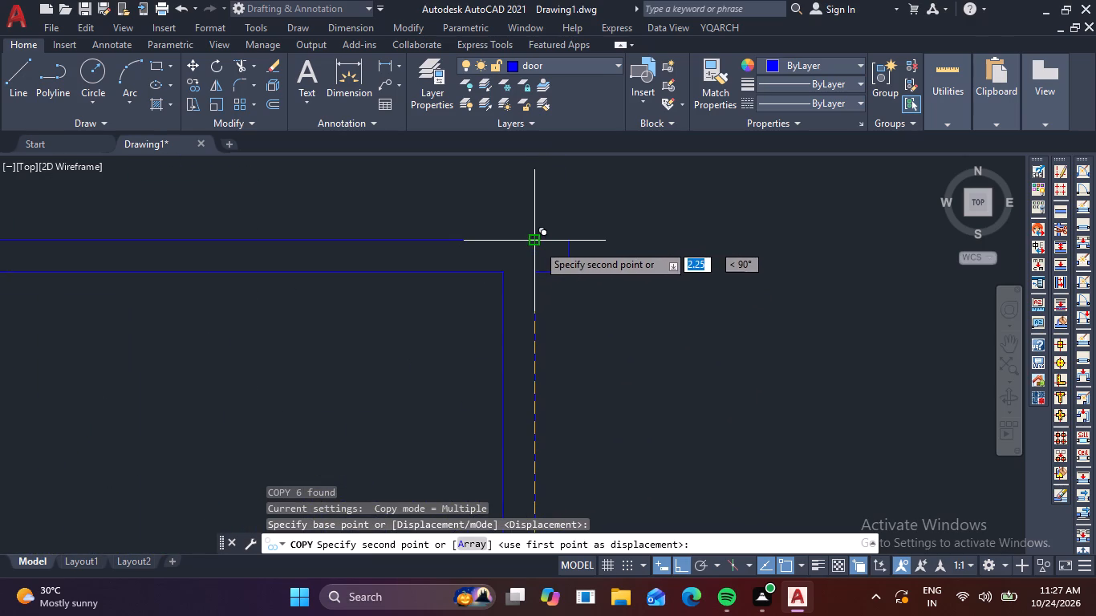
click(538, 244)
key(Escape)
key(Escape)
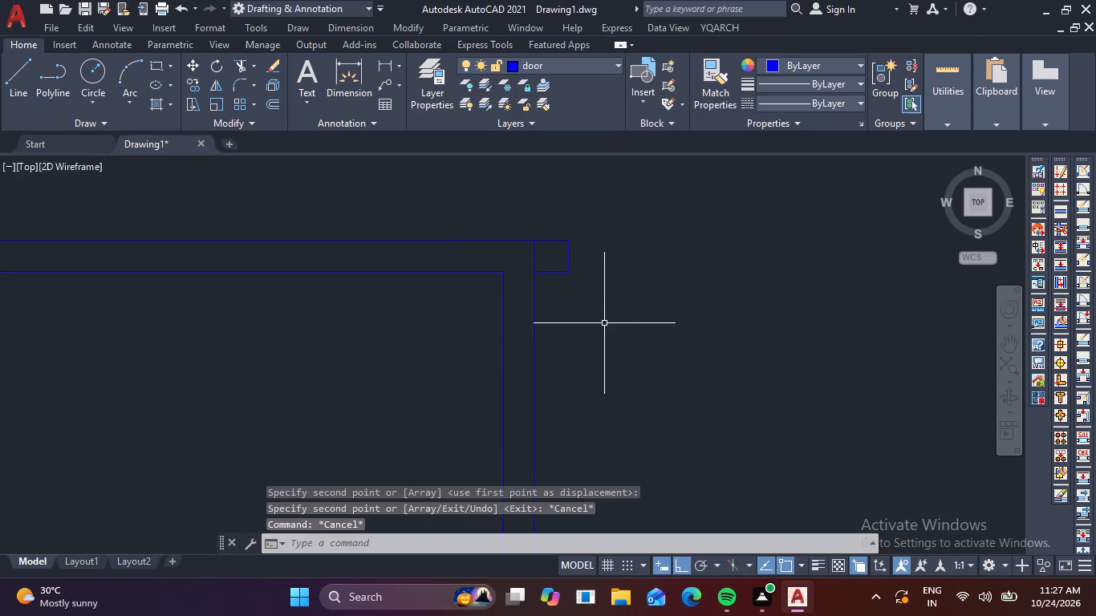
Extend the top slab's underside line at both ends to meet the outer wall lines of the rooftop room.
text(EX)
key(space)
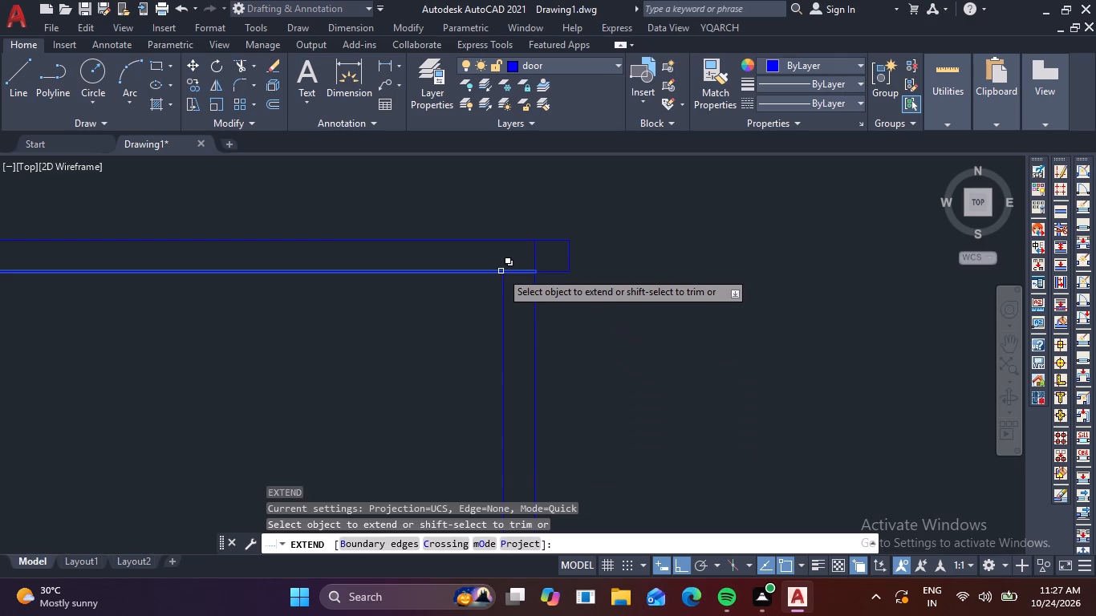
click(501, 271)
scroll(326, 315, down, 4)
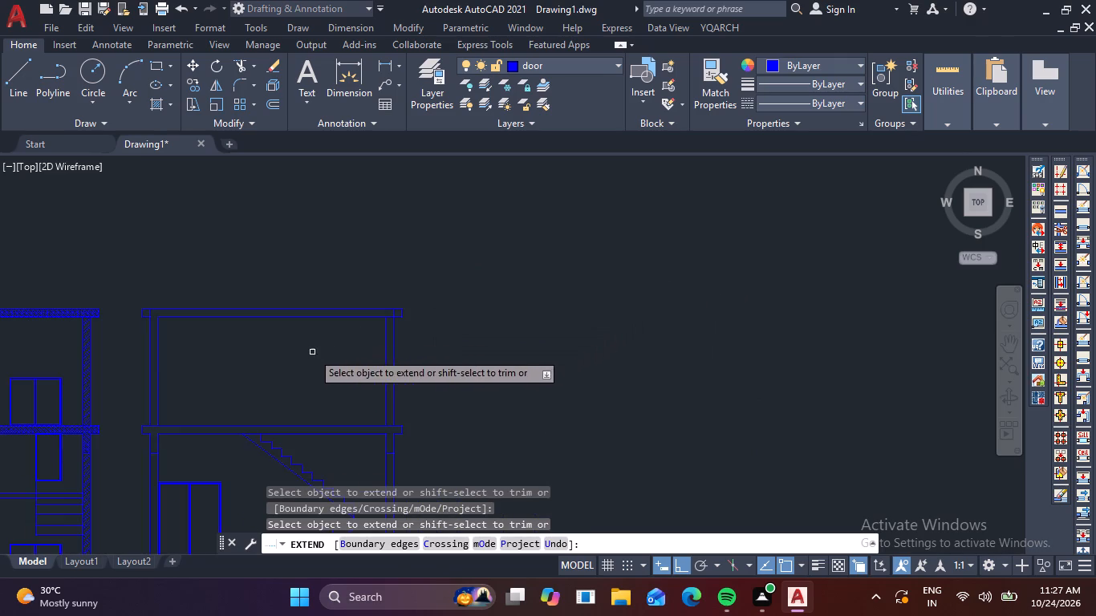
middle_drag(293, 359, 469, 371)
scroll(331, 329, up, 3)
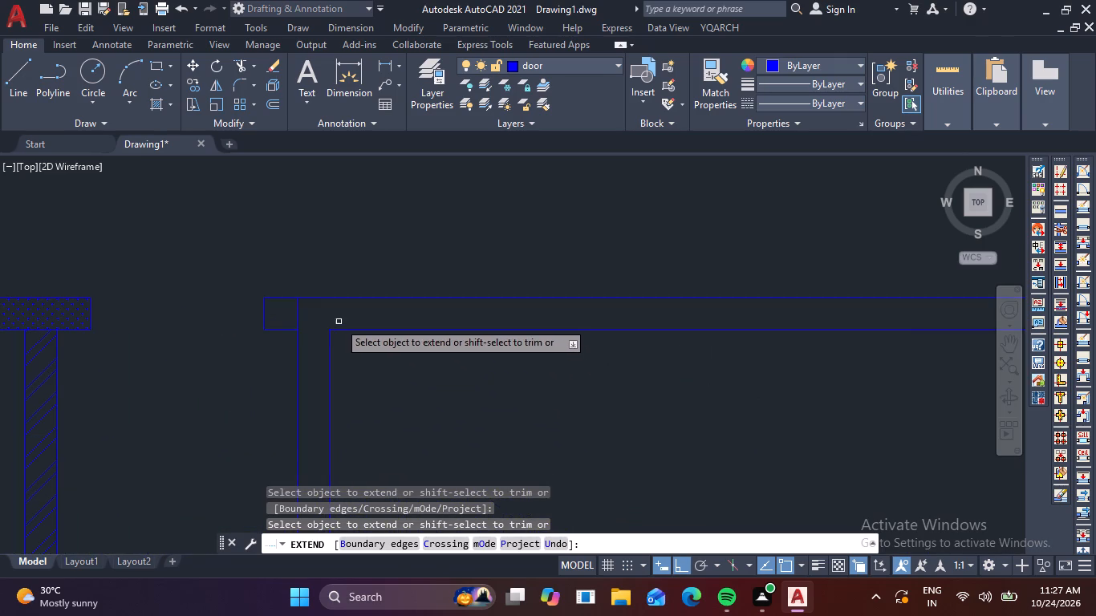
click(341, 330)
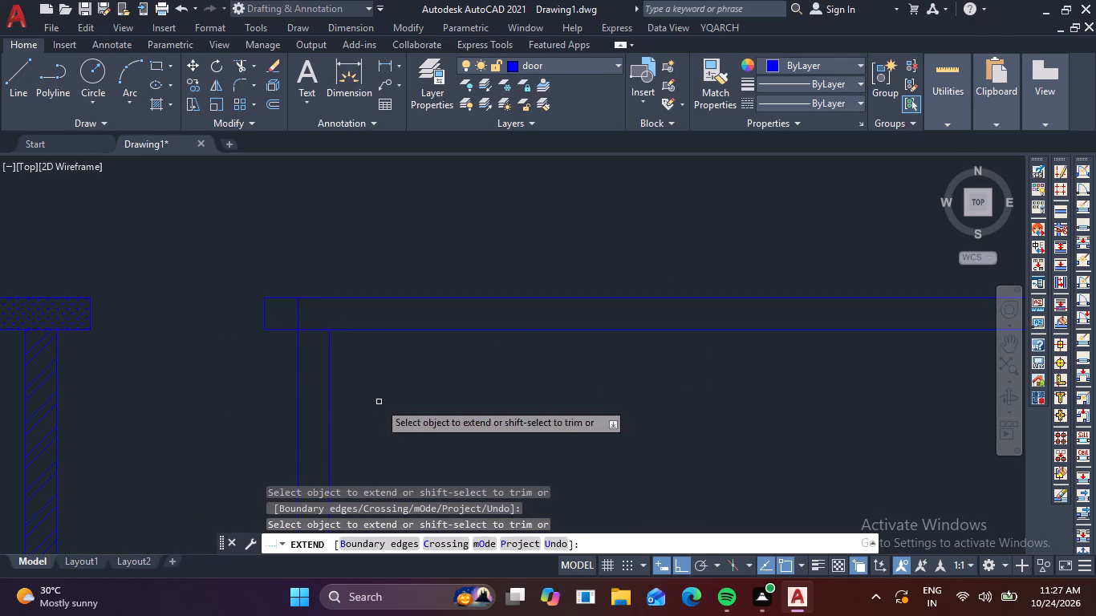
Trim away the outer wall line segments crossing the top slab at both ends, leaving one continuous slab outline.
shift+click(298, 313)
scroll(304, 316, down, 3)
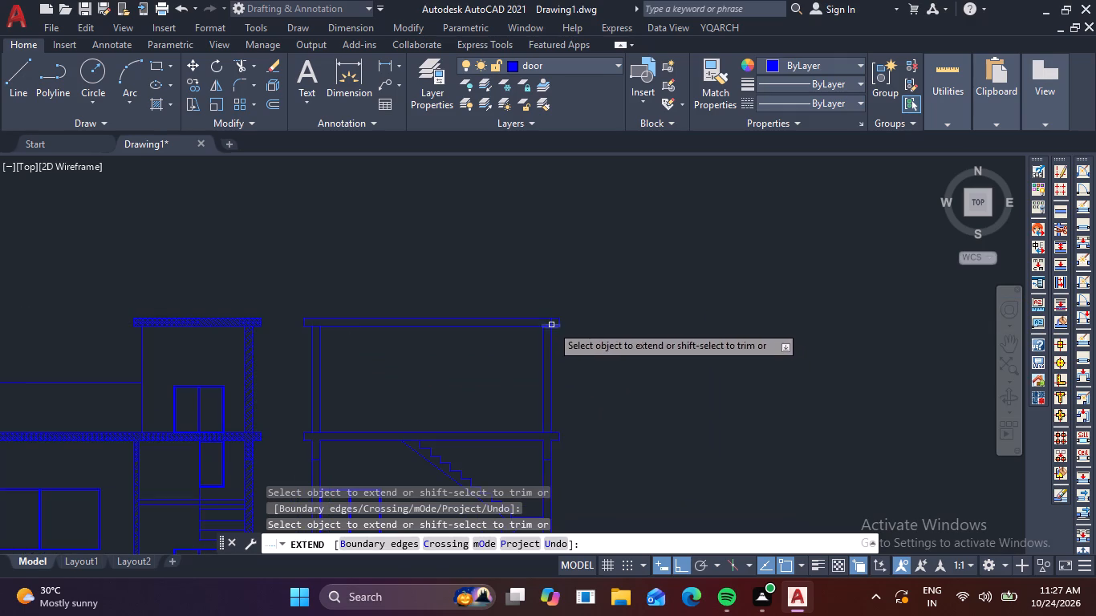
scroll(550, 319, up, 4)
shift+drag(541, 340, 494, 340)
shift+click(486, 339)
scroll(485, 338, down, 1)
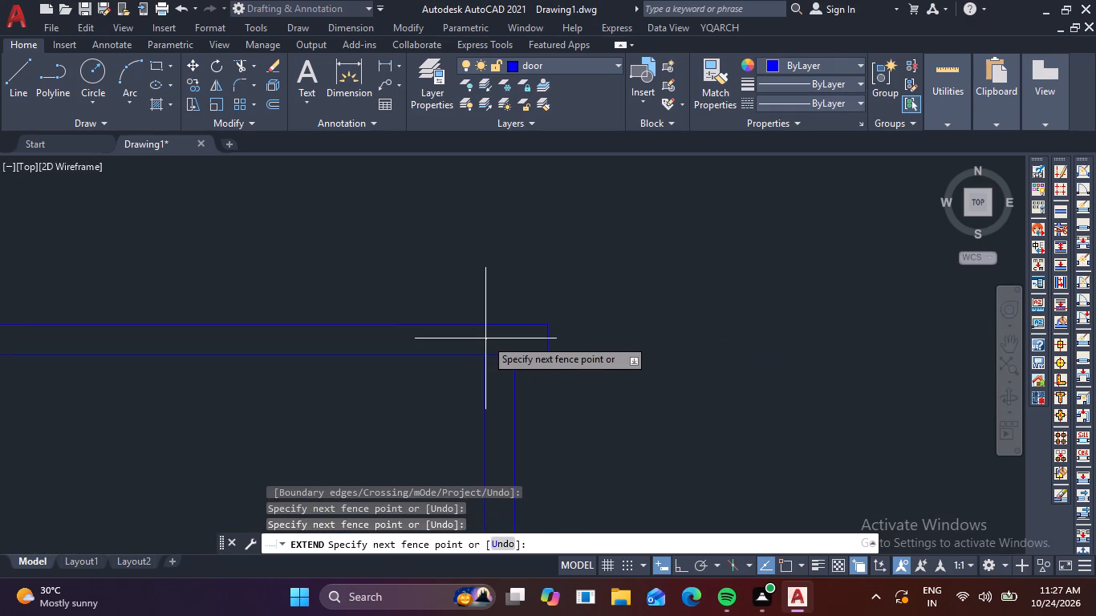
Copy the BEDROOM label with its size from the floor plan into the hatched section's ground-floor bedroom, below the window.
key(Escape)
scroll(644, 391, down, 3)
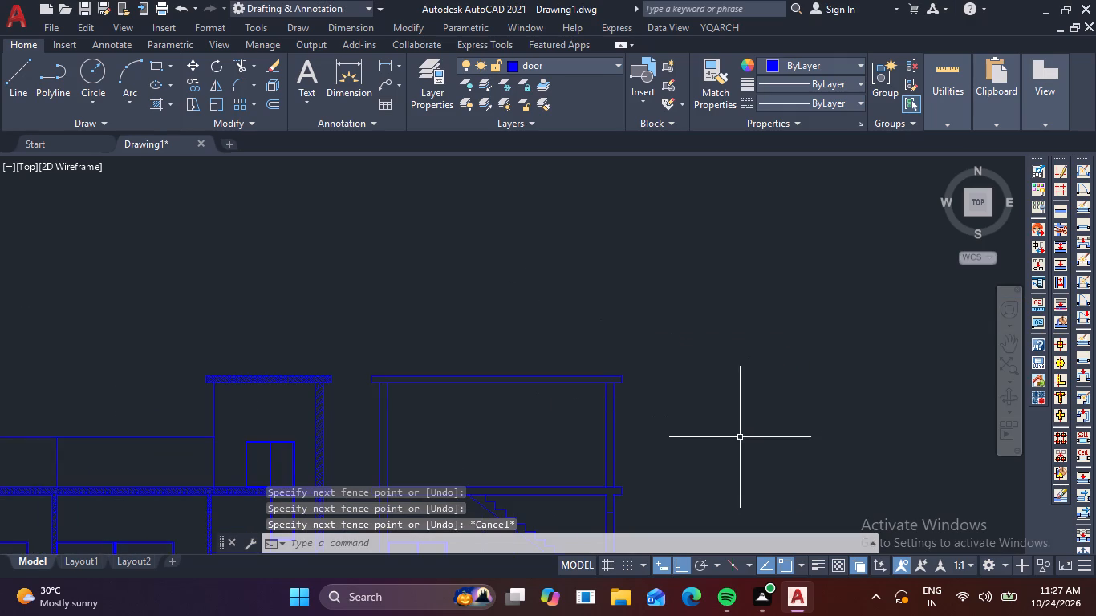
middle_drag(723, 383, 747, 274)
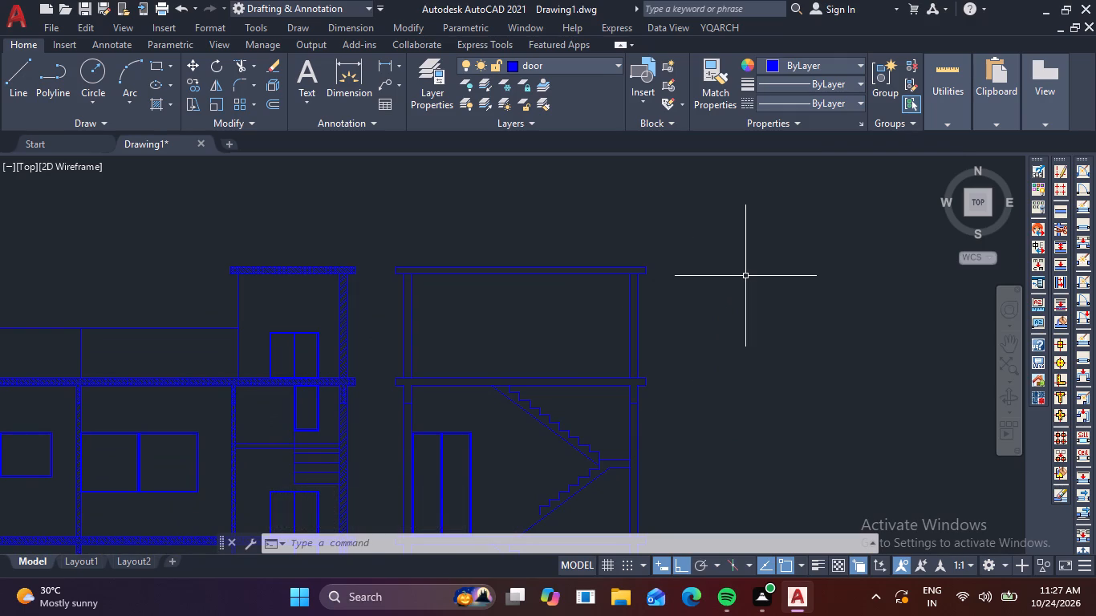
scroll(501, 329, down, 1)
middle_drag(460, 379, 598, 218)
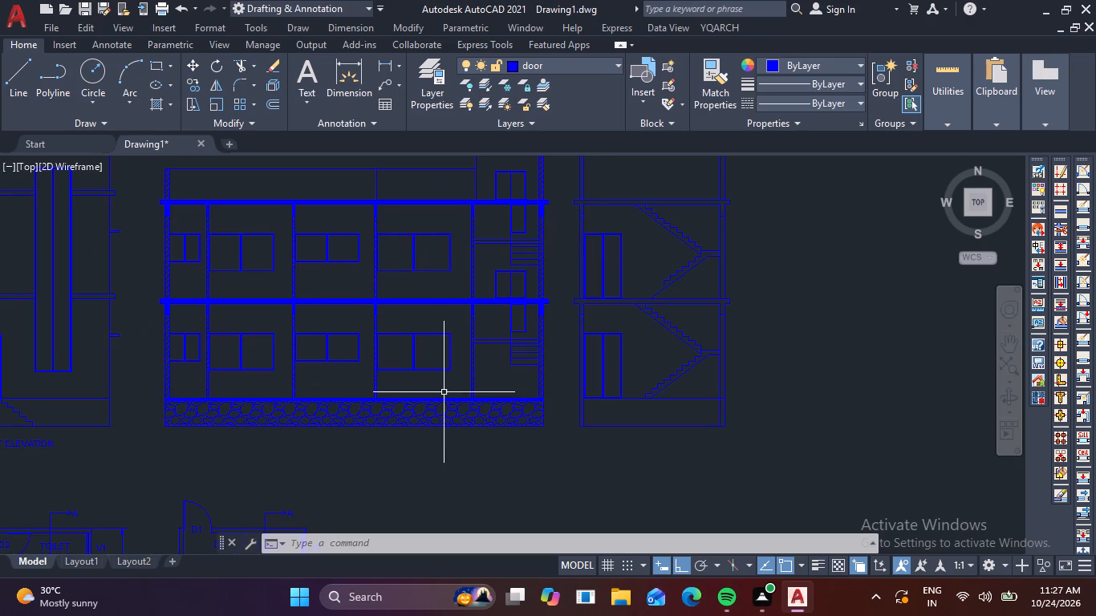
middle_drag(316, 424, 623, 253)
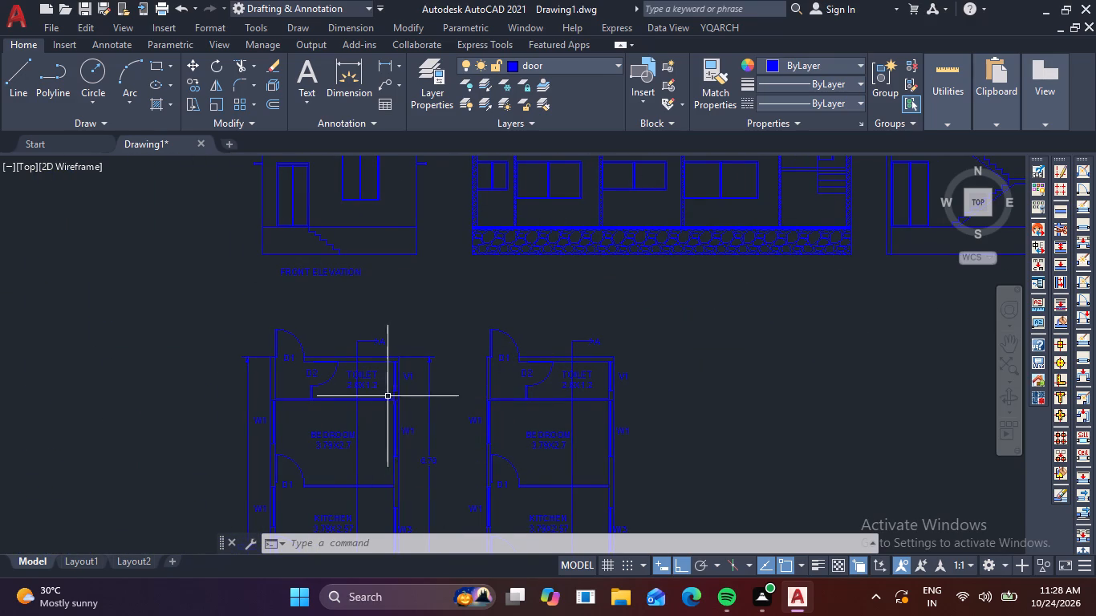
click(327, 444)
text(CO)
key(space)
click(327, 444)
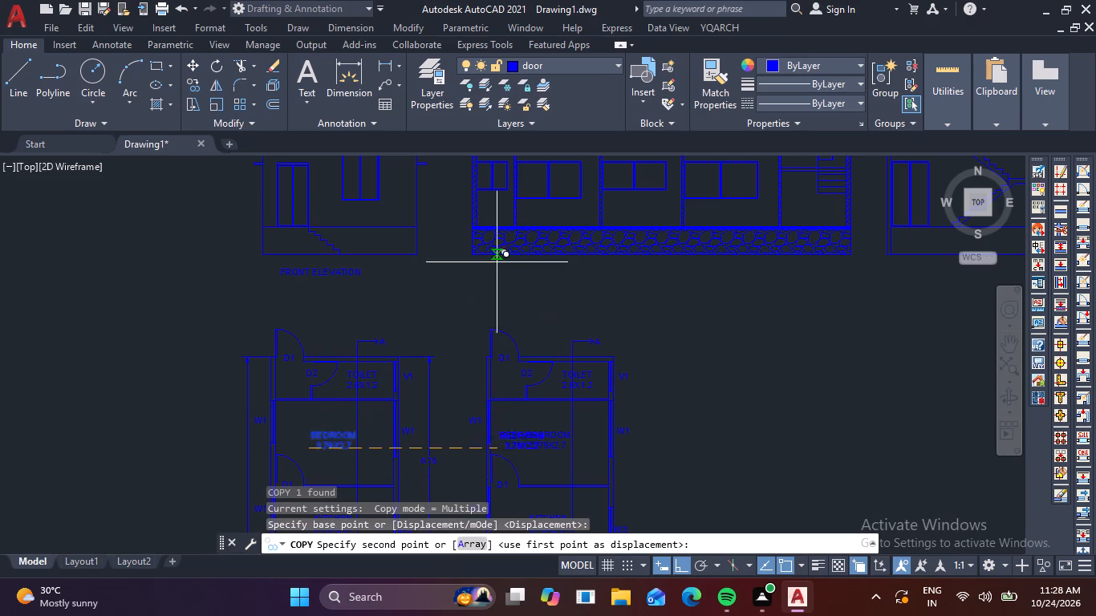
scroll(512, 238, up, 3)
key(F8)
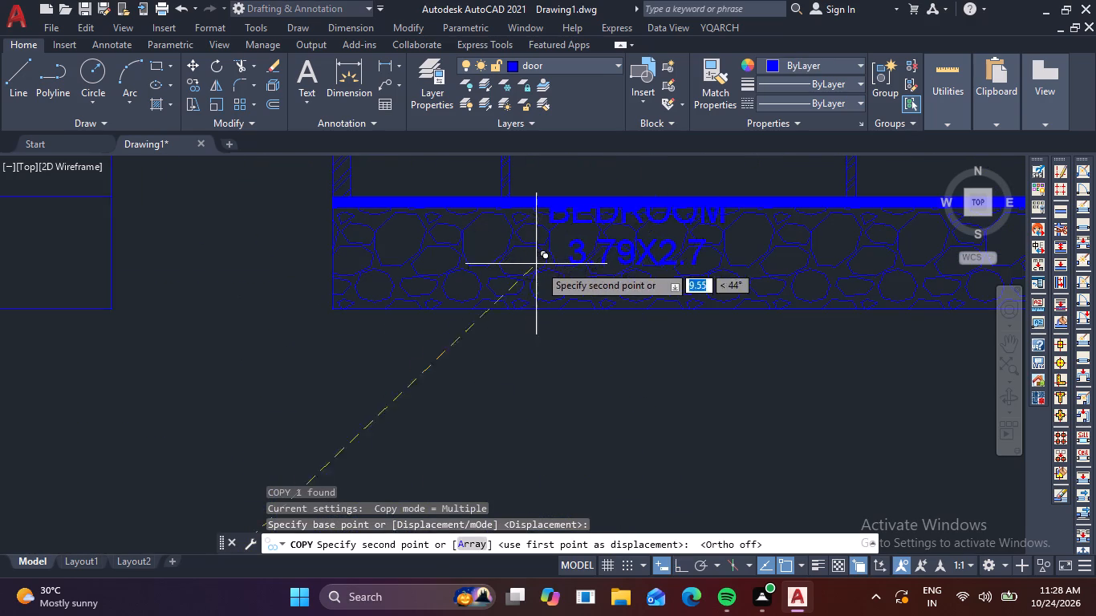
middle_drag(578, 269, 392, 426)
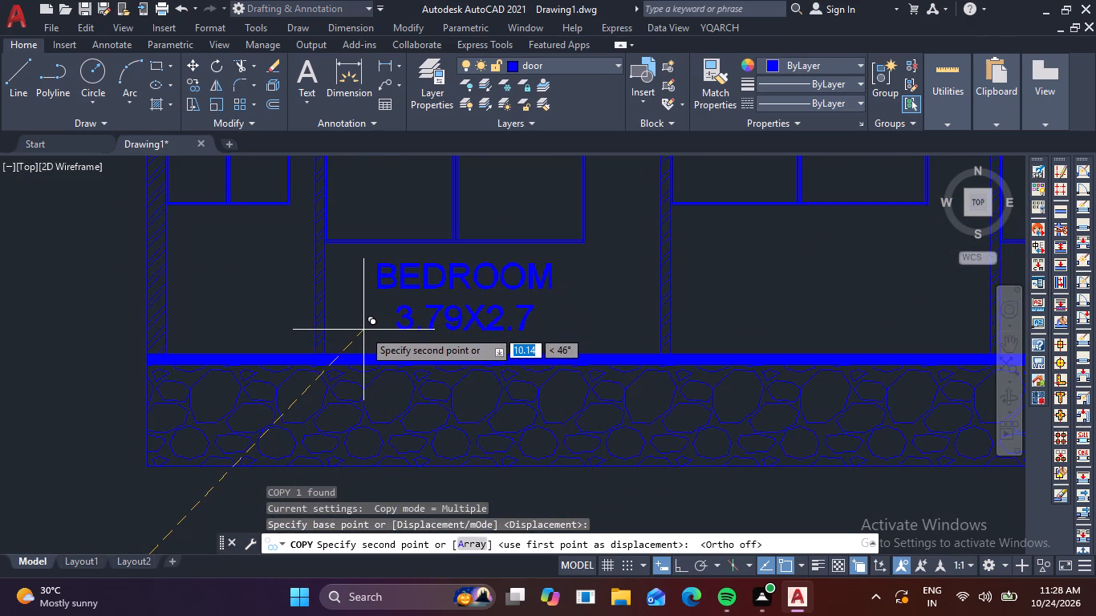
click(363, 330)
key(Escape)
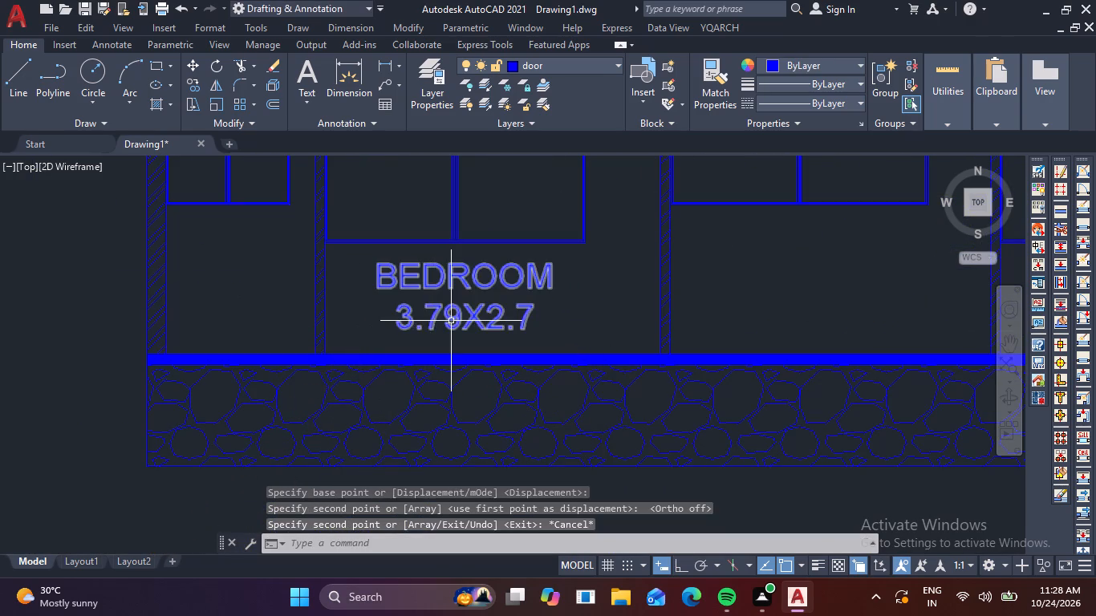
Delete the room-size line from the copied bedroom label in the section, leaving only BEDROOM.
double_click(451, 321)
click(544, 324)
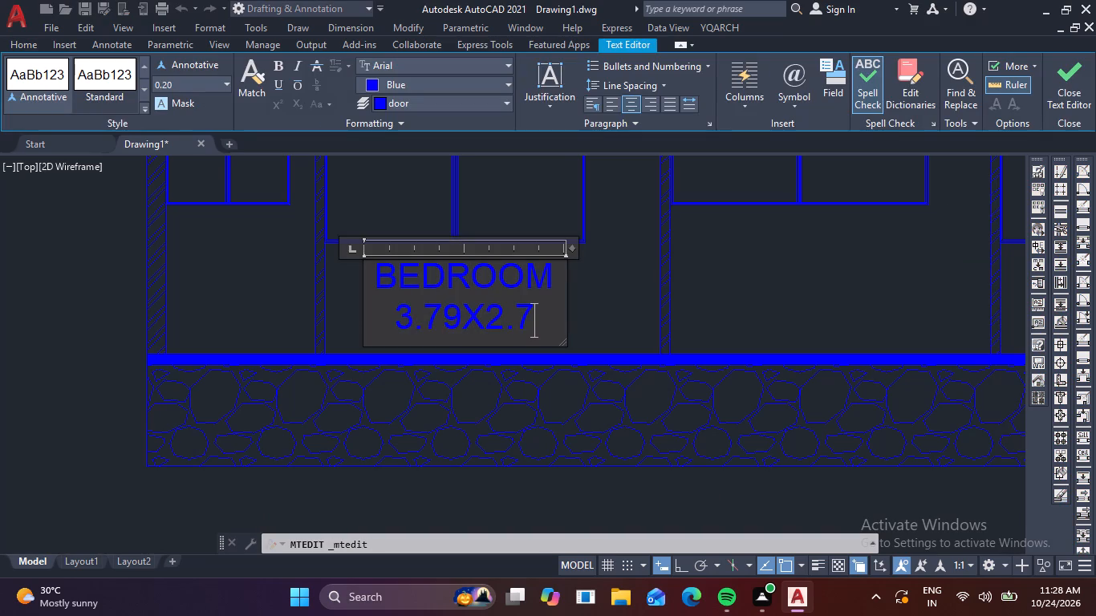
key(BackSpace)
key(BackSpace)
key(BackSpace)
key(BackSpace)
key(BackSpace)
key(BackSpace)
key(BackSpace)
key(BackSpace)
key(BackSpace)
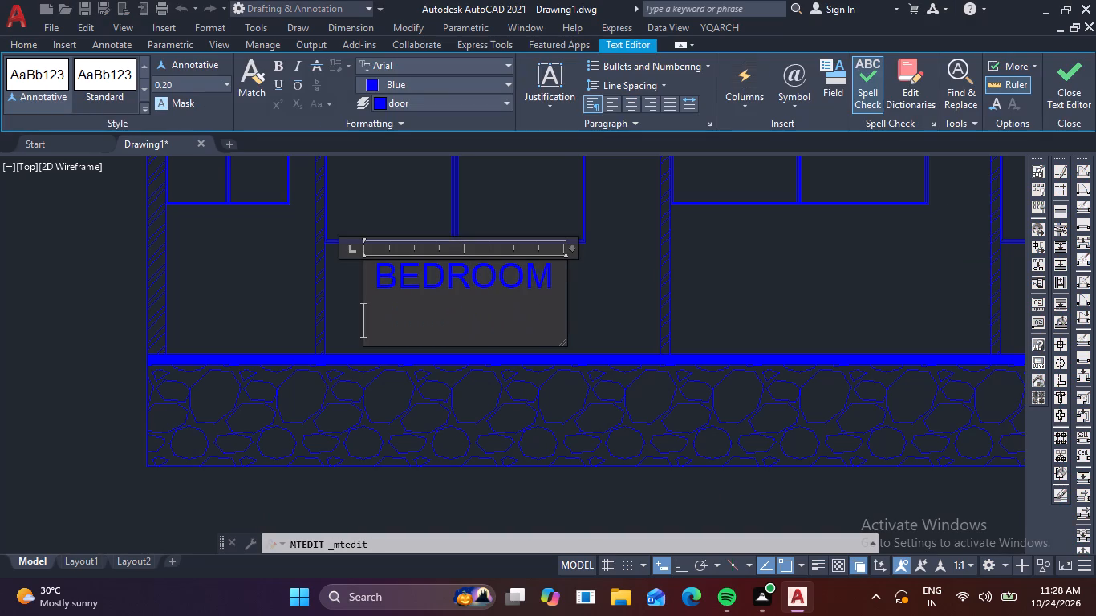
key(BackSpace)
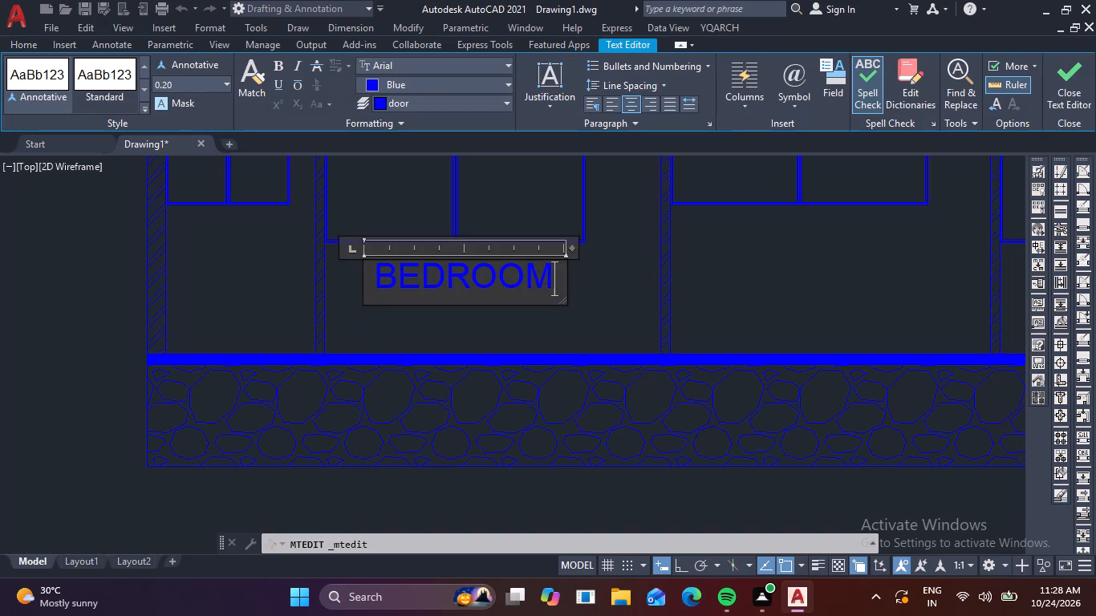
click(632, 265)
Copy the KITCHEN label with its size from the floor plan into the section's ground-floor room beside the bedroom, below its window.
scroll(628, 271, down, 6)
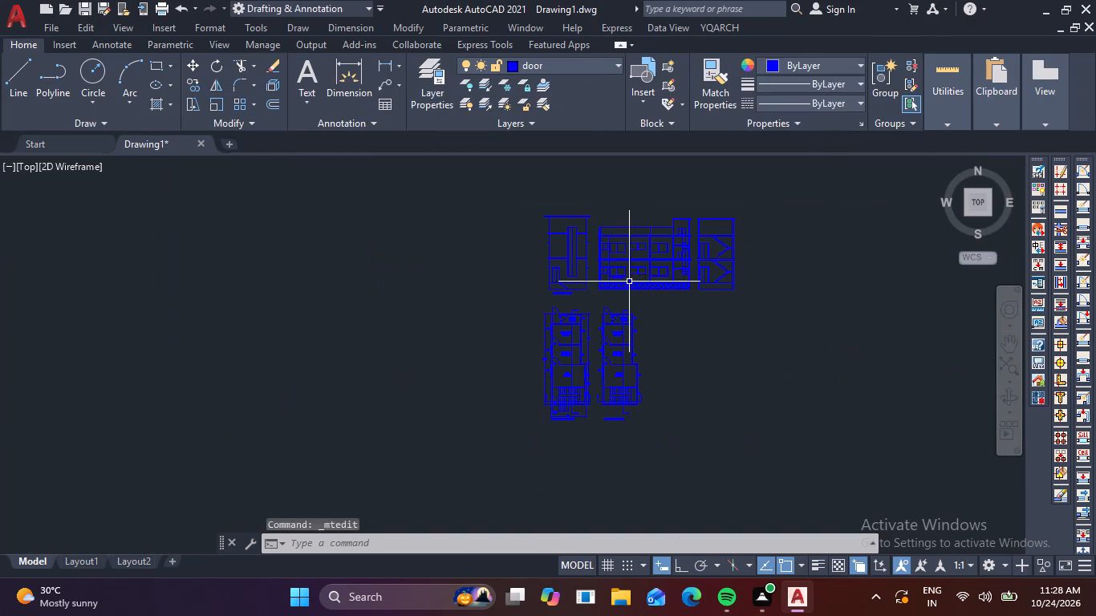
scroll(629, 283, up, 3)
middle_drag(556, 413, 578, 317)
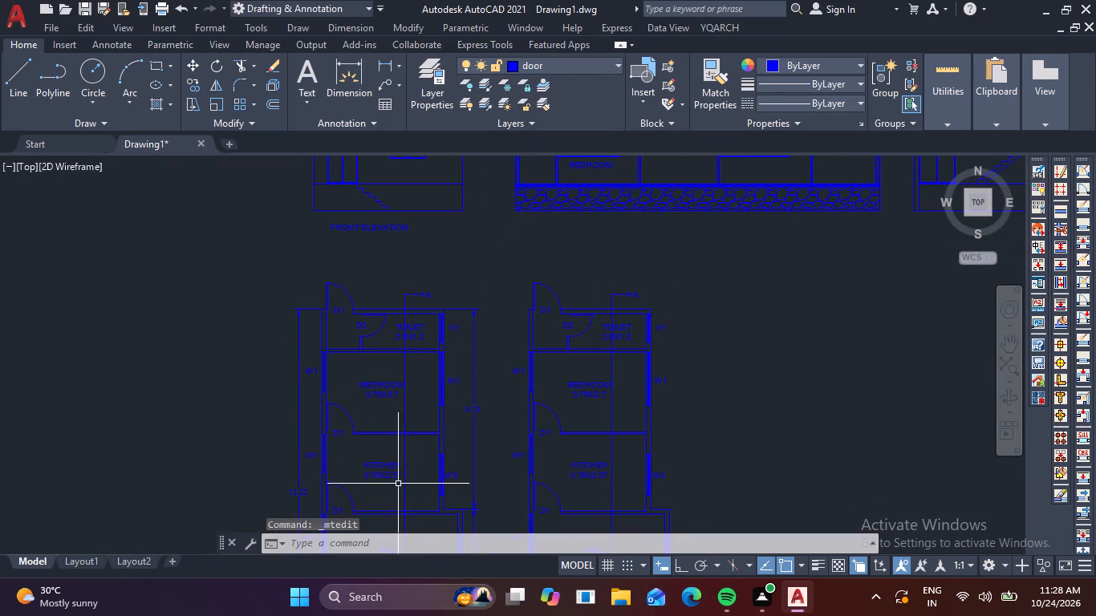
click(396, 476)
text(CO)
key(space)
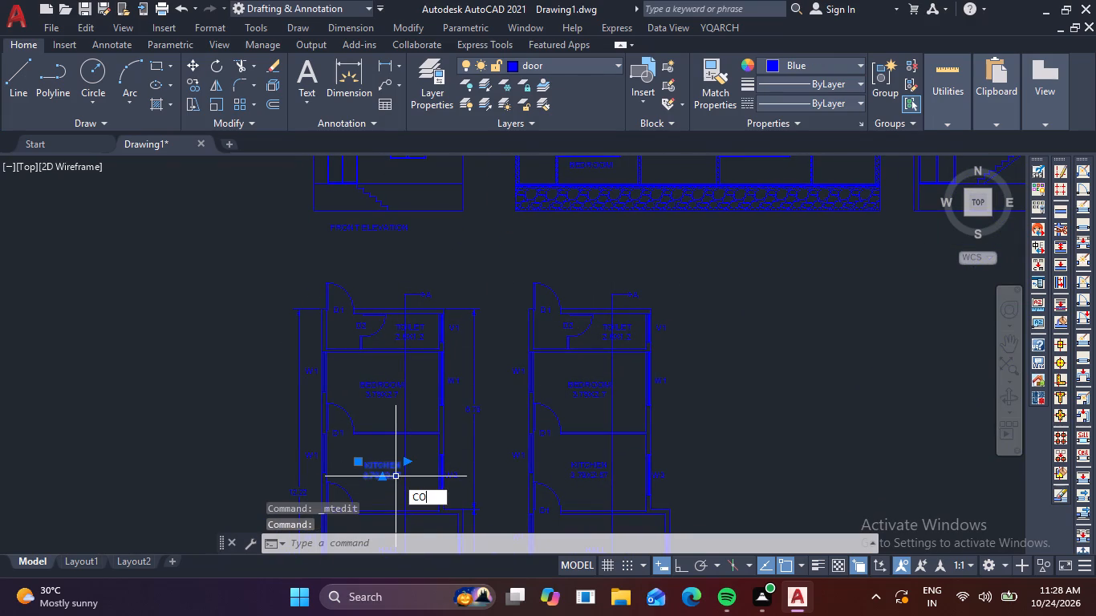
click(396, 476)
middle_drag(708, 243, 645, 326)
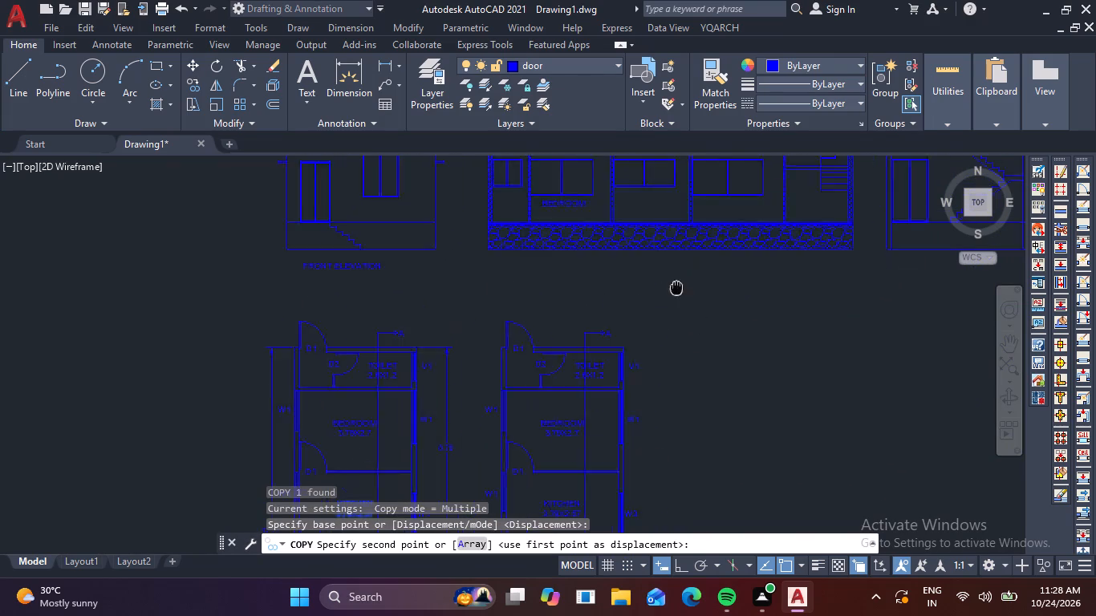
middle_drag(645, 326, 579, 406)
scroll(565, 359, up, 3)
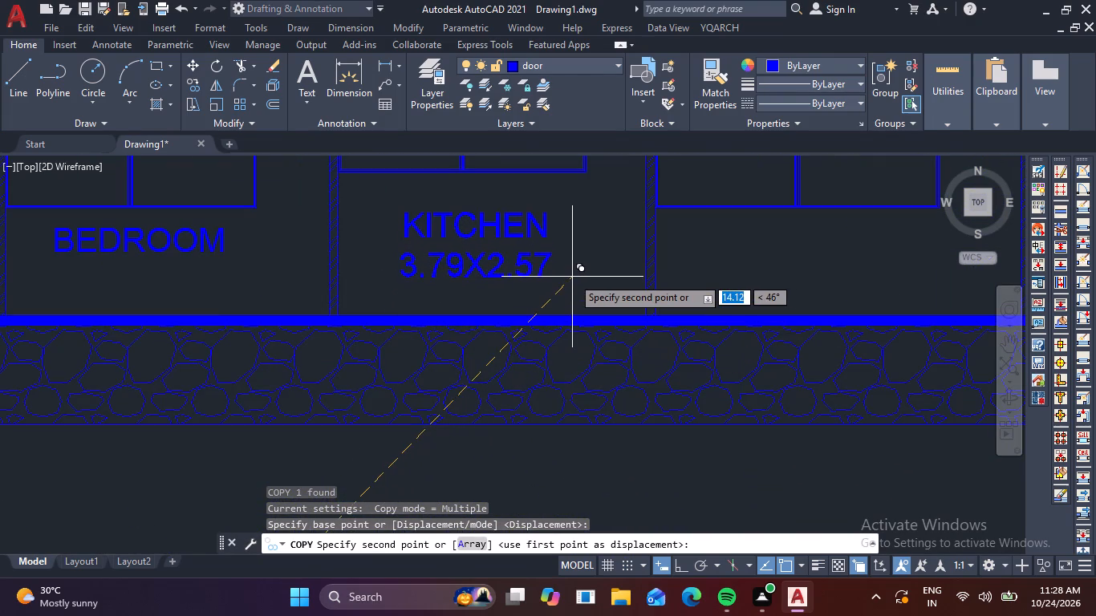
click(575, 289)
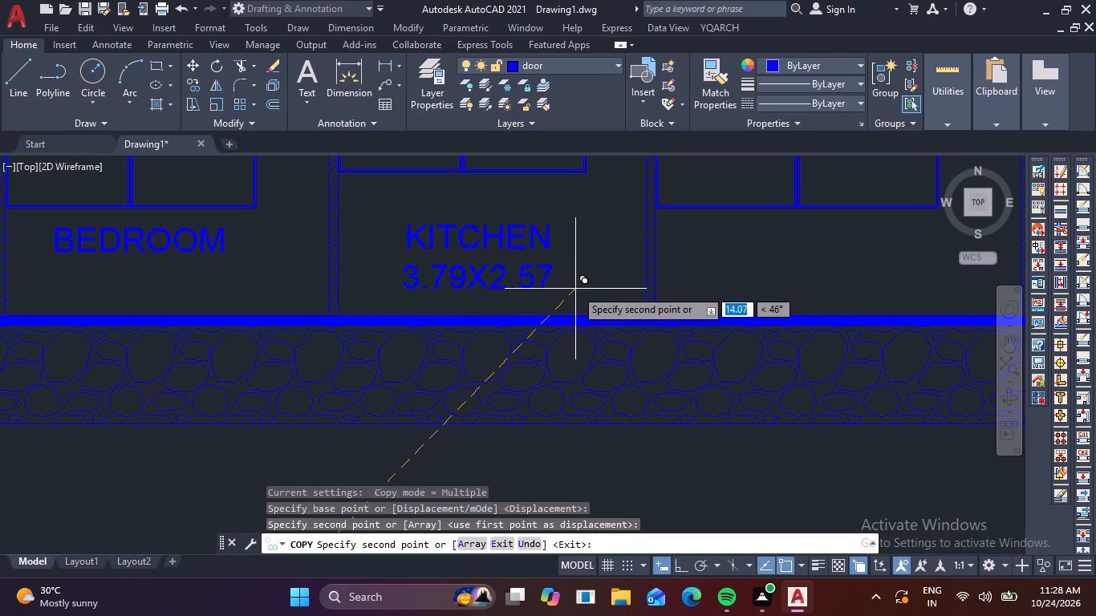
key(Escape)
Delete the room-size line from the copied kitchen label in the section, leaving only KITCHEN.
double_click(546, 278)
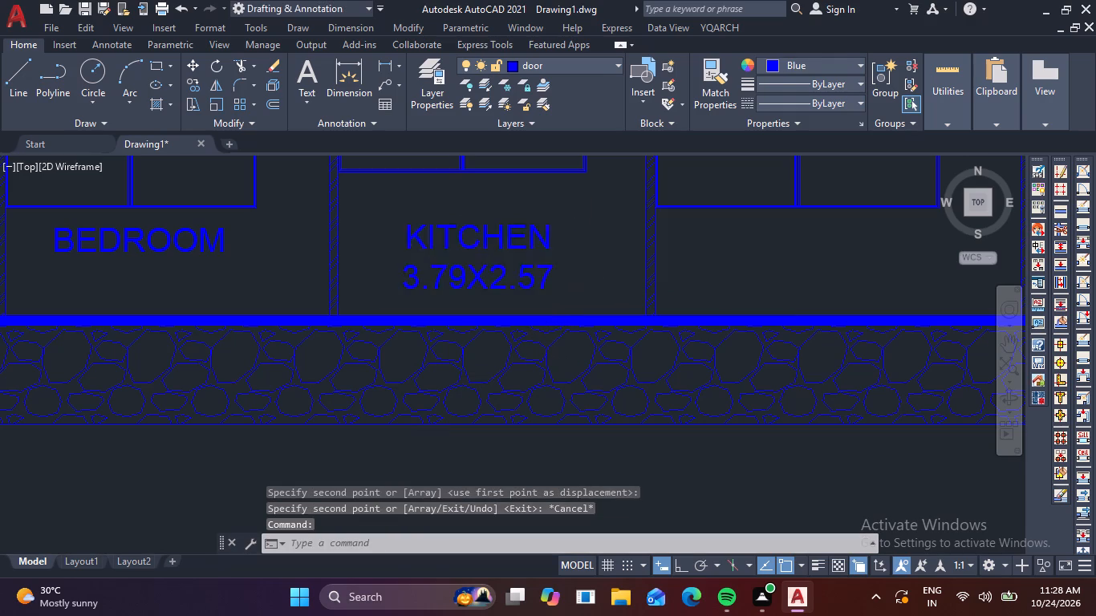
key(BackSpace)
key(BackSpace)
key(BackSpace)
key(BackSpace)
key(BackSpace)
key(BackSpace)
key(BackSpace)
key(BackSpace)
key(BackSpace)
key(BackSpace)
key(BackSpace)
key(BackSpace)
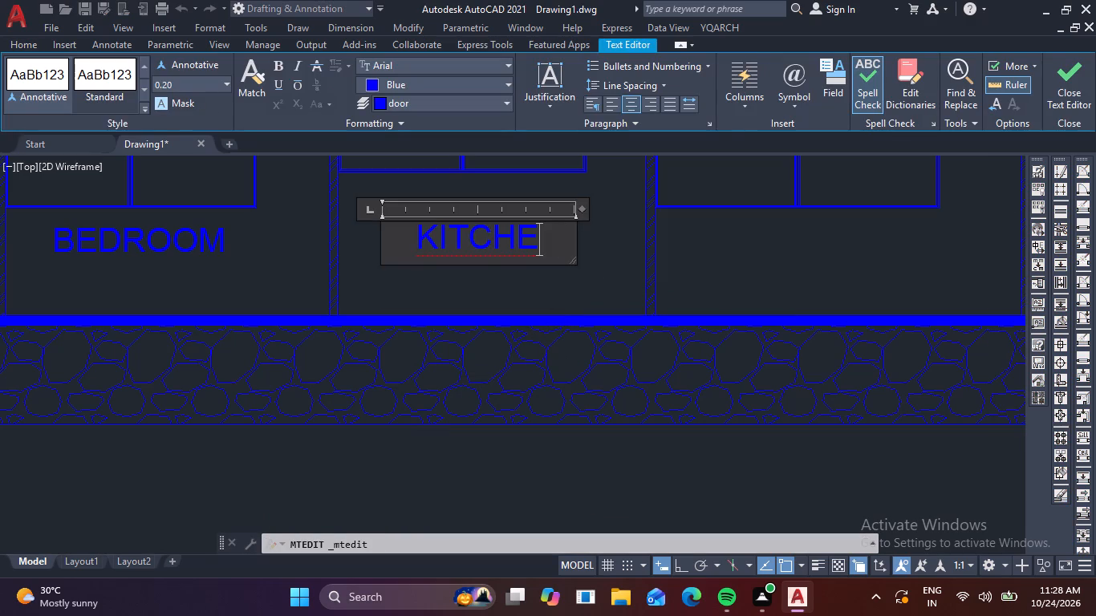
key(n)
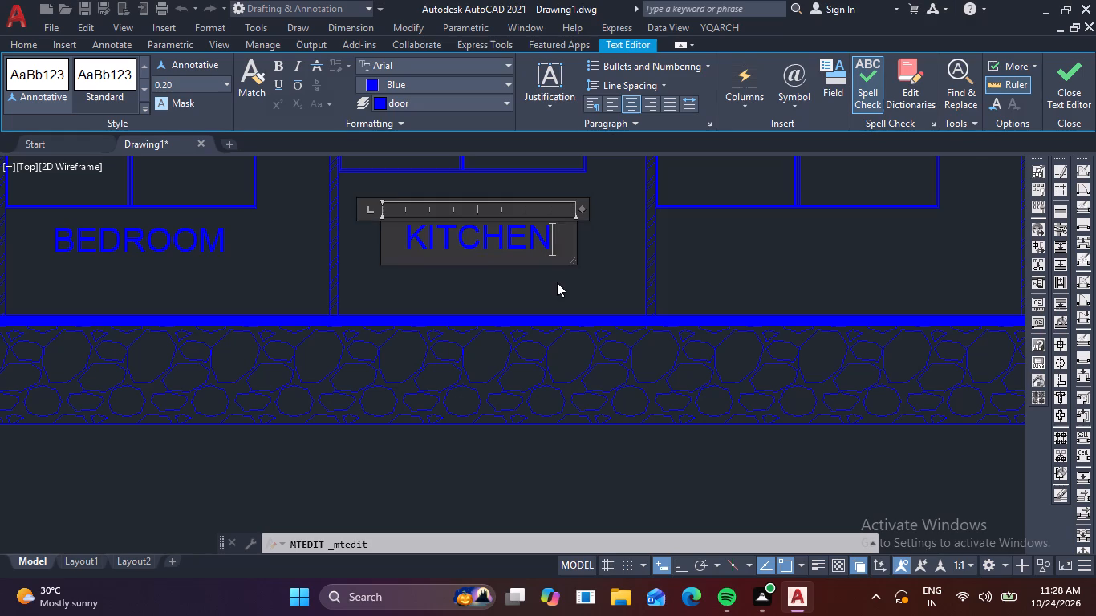
click(557, 282)
Copy the HALL label with its size from the floor plan into the section's ground-floor room beside the kitchen, below its window.
scroll(558, 282, down, 4)
middle_drag(584, 374, 583, 374)
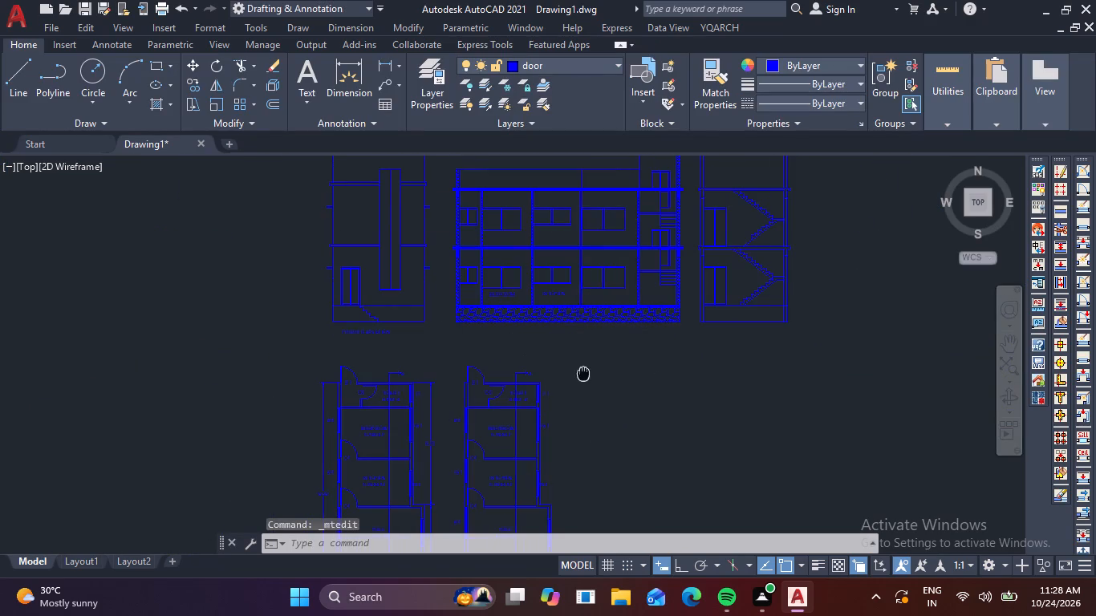
middle_drag(583, 374, 574, 241)
scroll(368, 363, up, 2)
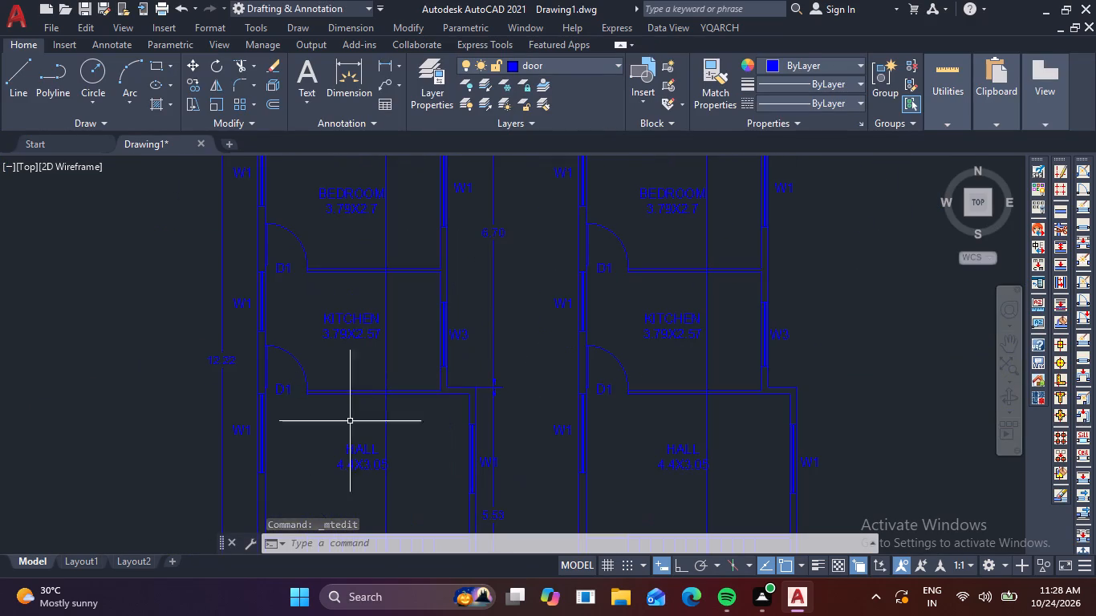
click(367, 456)
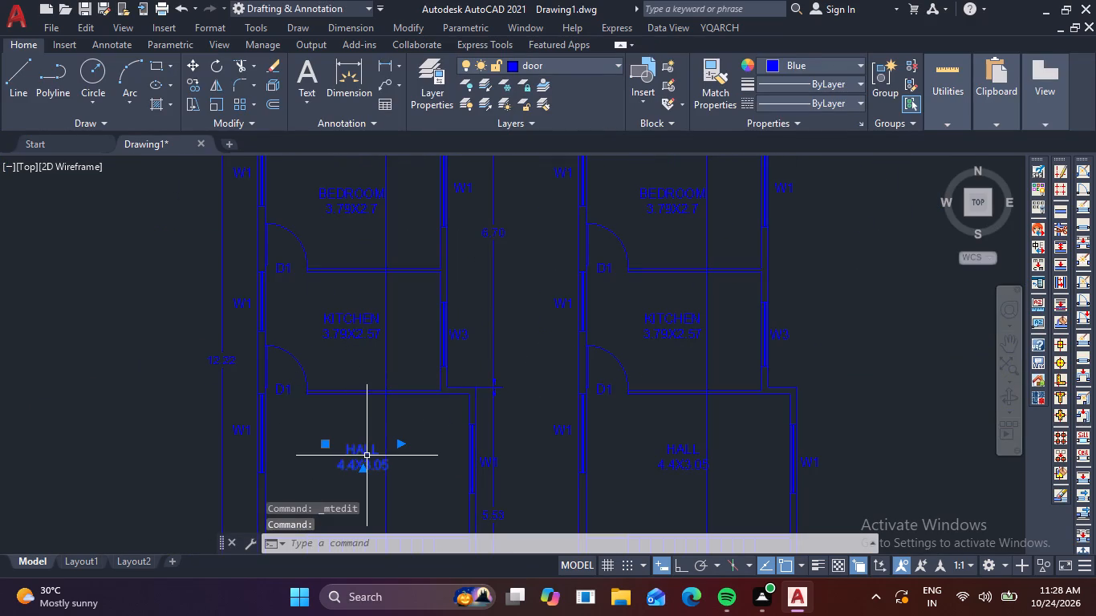
text(CO)
key(space)
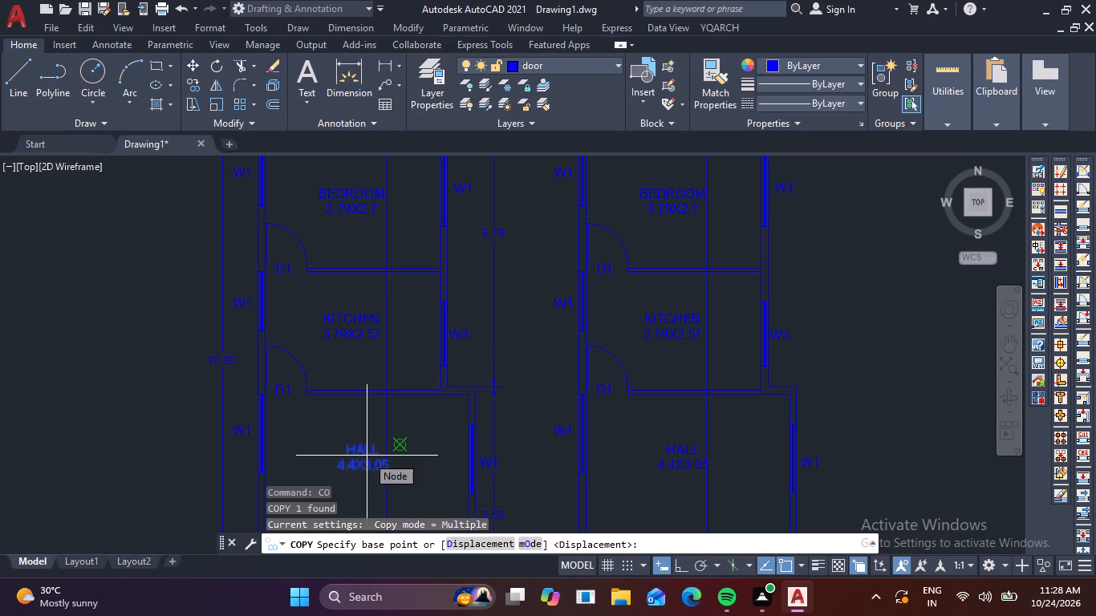
click(367, 456)
scroll(541, 378, down, 3)
middle_drag(542, 388, 448, 484)
scroll(546, 359, up, 3)
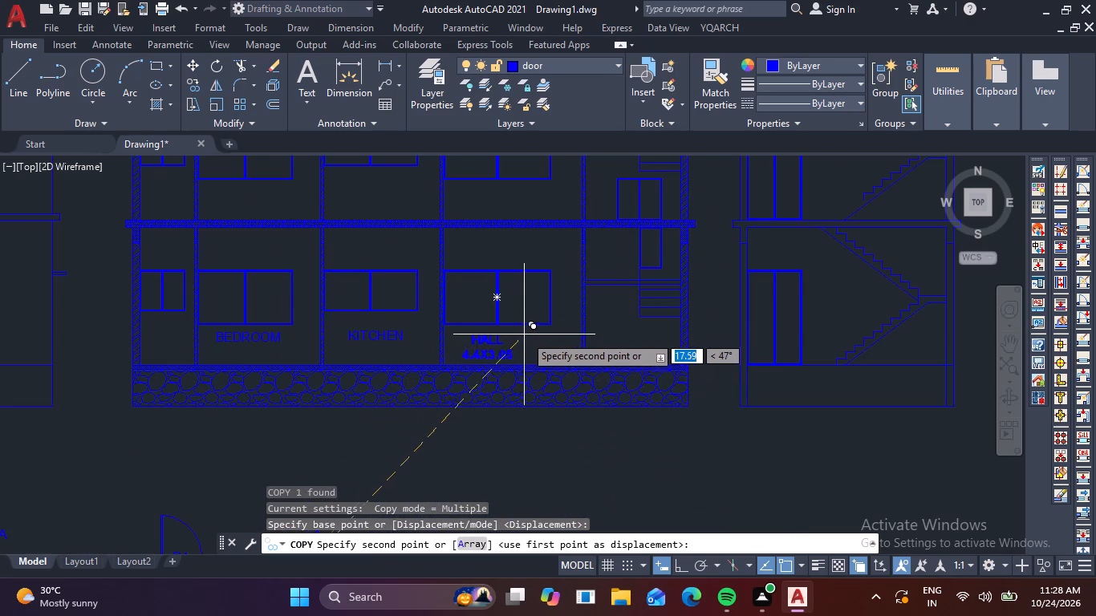
scroll(546, 335, up, 1)
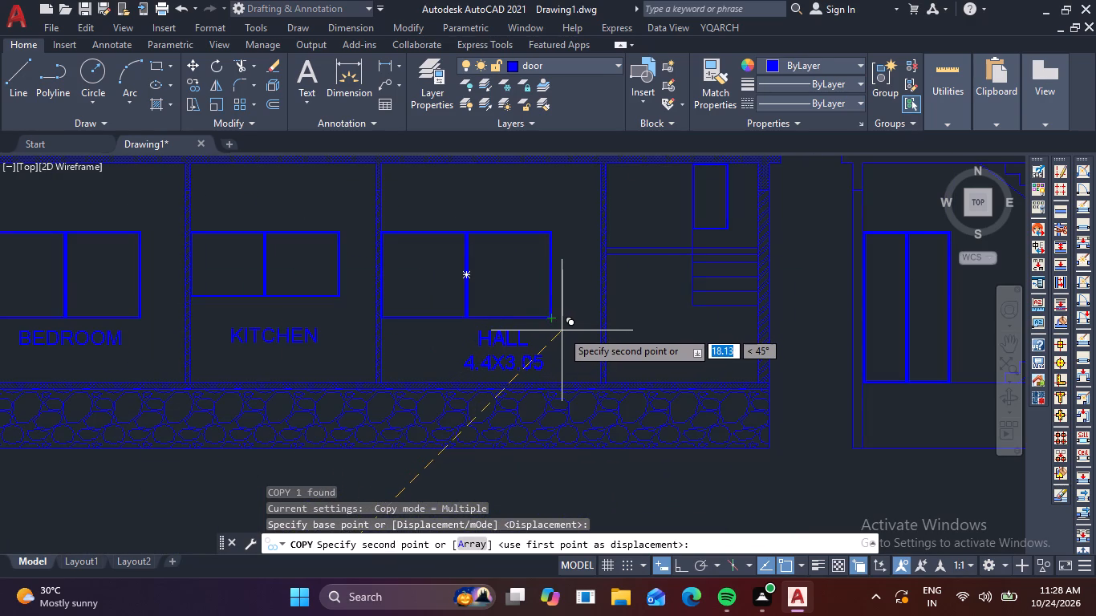
scroll(562, 330, up, 1)
click(562, 330)
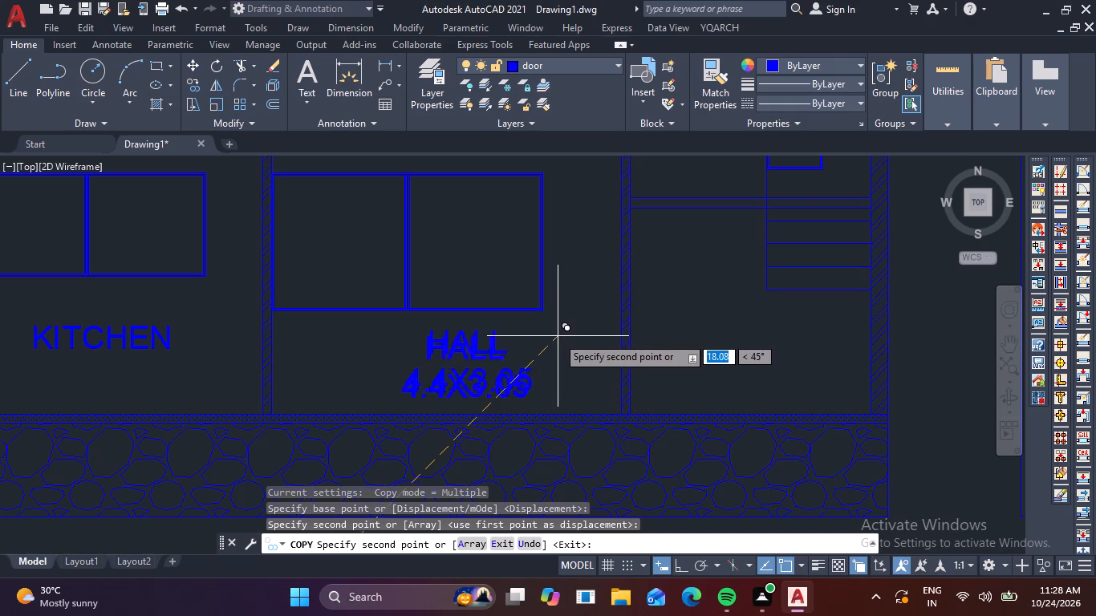
key(Escape)
Delete the room-size line from the copied hall label in the section, leaving only HALL.
double_click(513, 379)
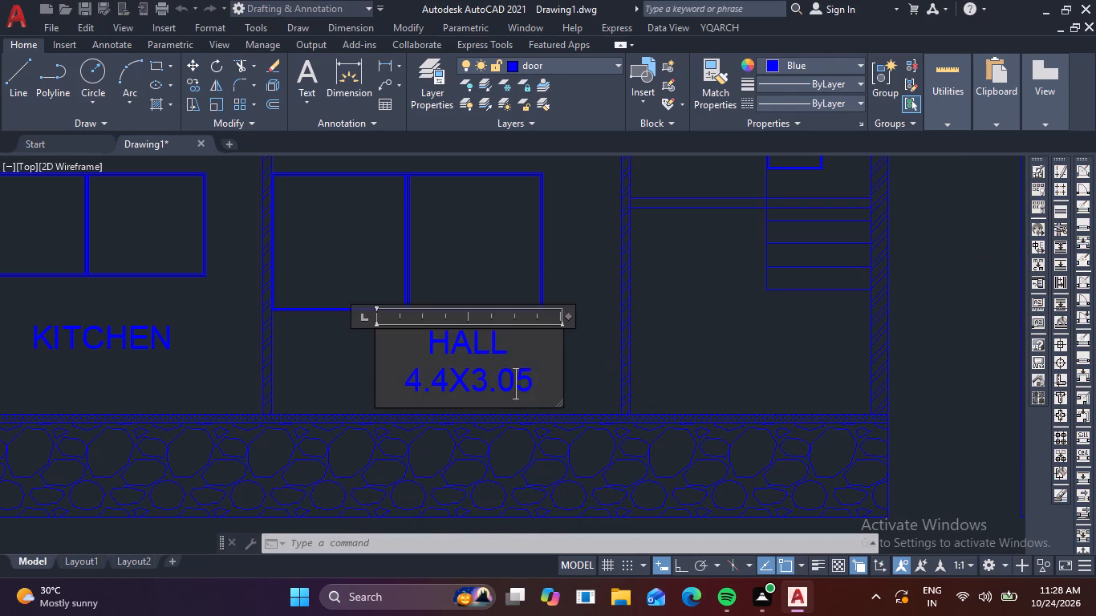
click(558, 378)
key(BackSpace)
key(BackSpace)
key(BackSpace)
key(BackSpace)
key(BackSpace)
key(BackSpace)
key(BackSpace)
key(BackSpace)
key(BackSpace)
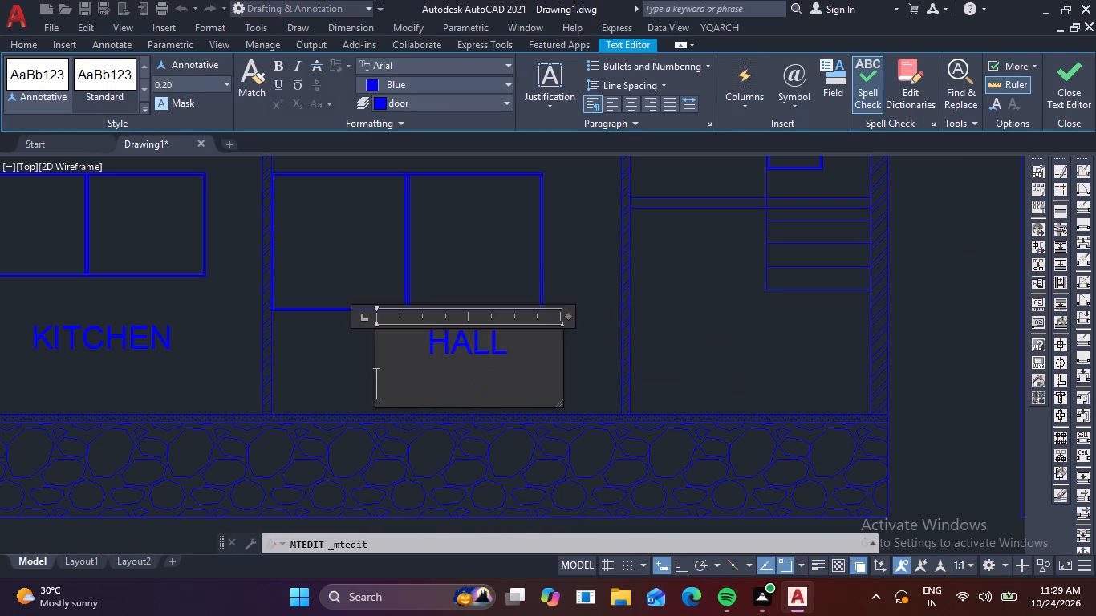
key(BackSpace)
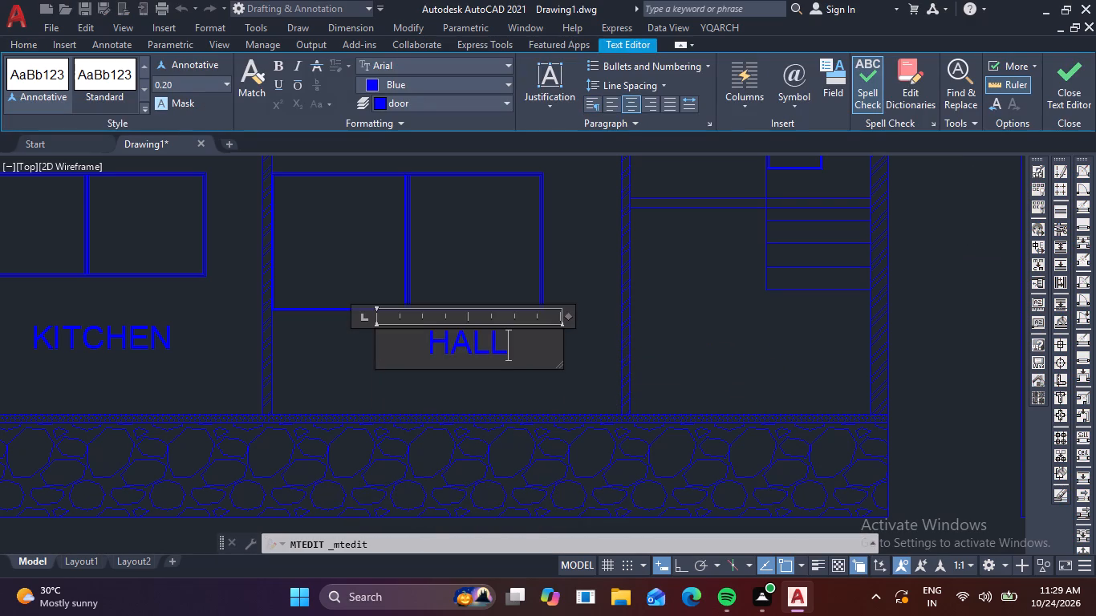
click(692, 331)
Copy the section's HALL label across into the adjacent ground-floor staircase bay, below the stair treads.
scroll(692, 331, down, 1)
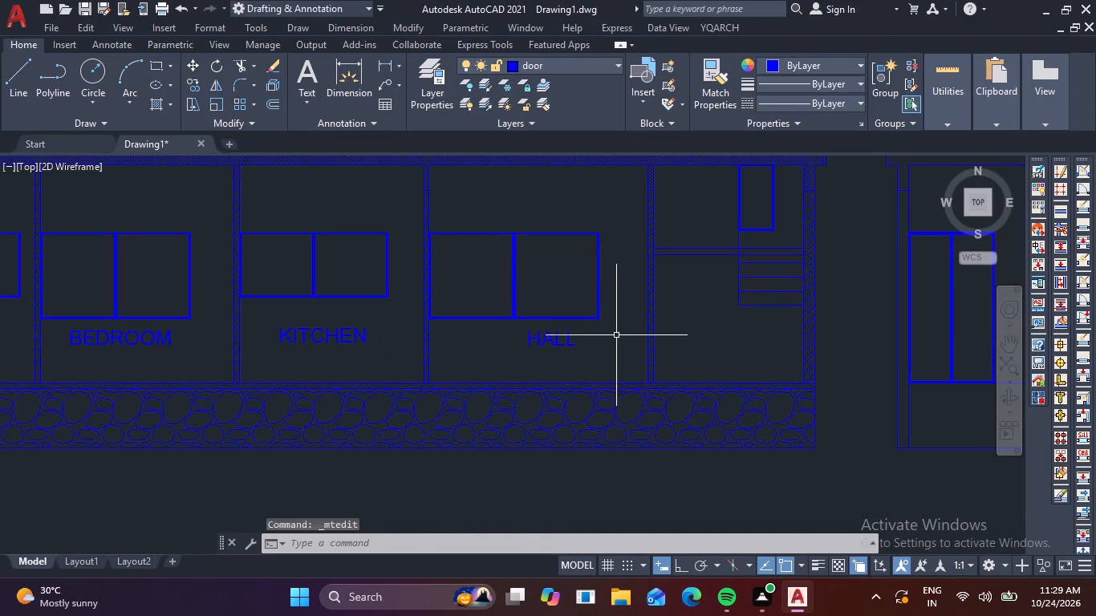
click(560, 346)
text(CO)
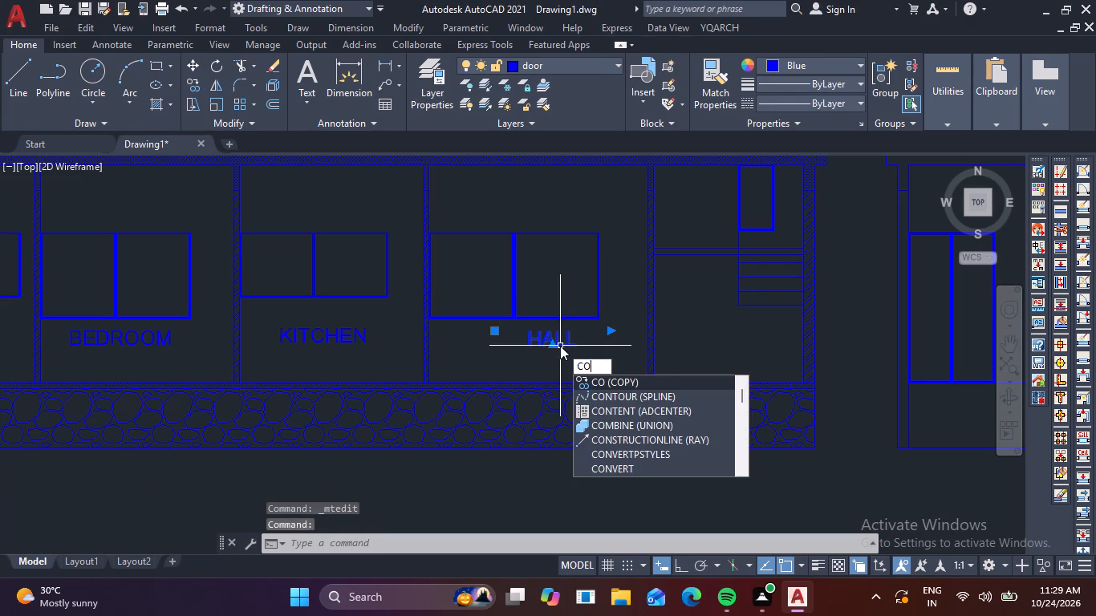
key(Return)
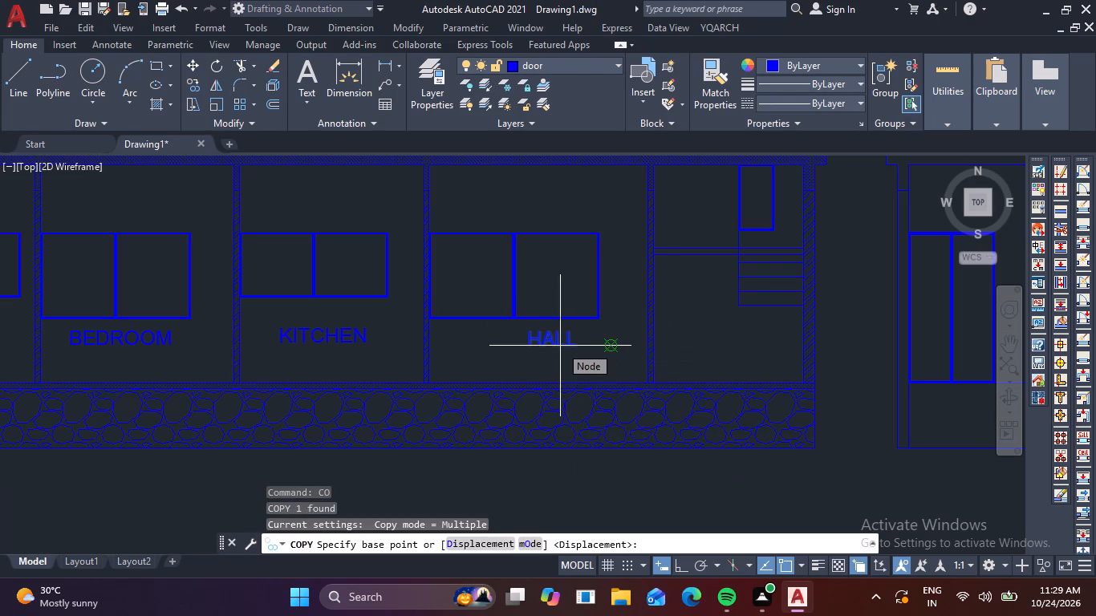
scroll(550, 337, up, 2)
click(548, 336)
scroll(593, 332, down, 2)
middle_drag(692, 335, 542, 332)
scroll(577, 333, up, 1)
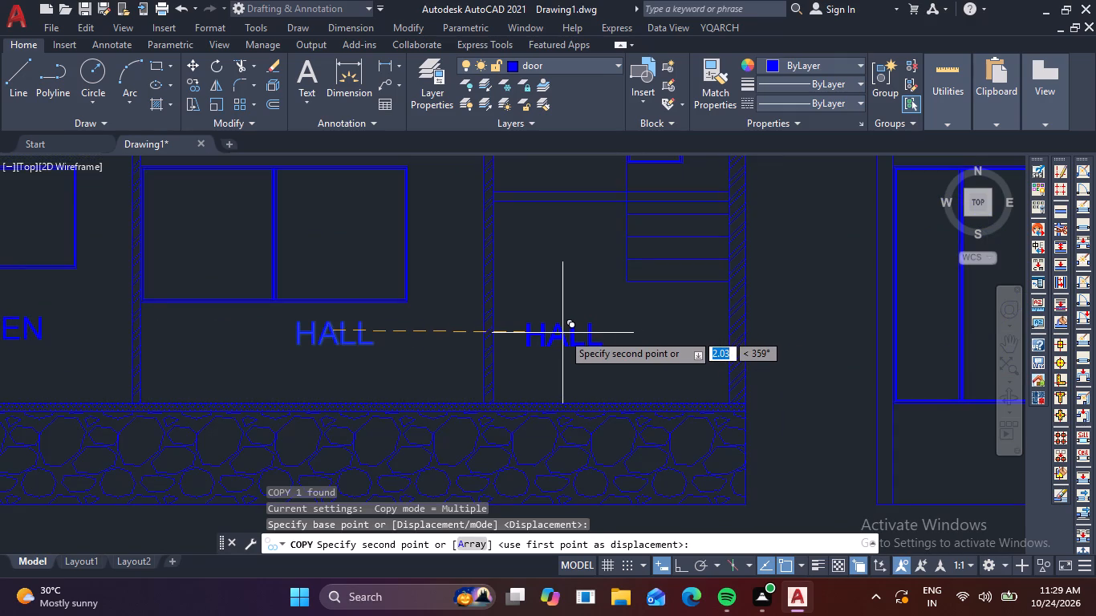
click(566, 331)
key(Escape)
Change the copied HALL label in the section's ground-floor staircase bay to read STAIRS.
double_click(566, 331)
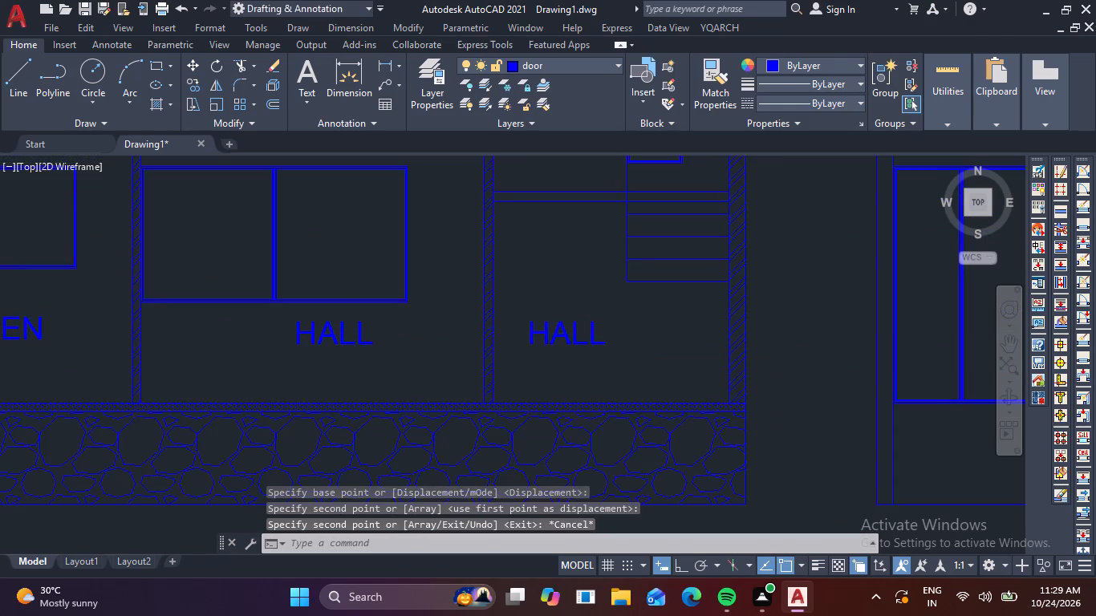
click(607, 335)
key(BackSpace)
key(BackSpace)
key(BackSpace)
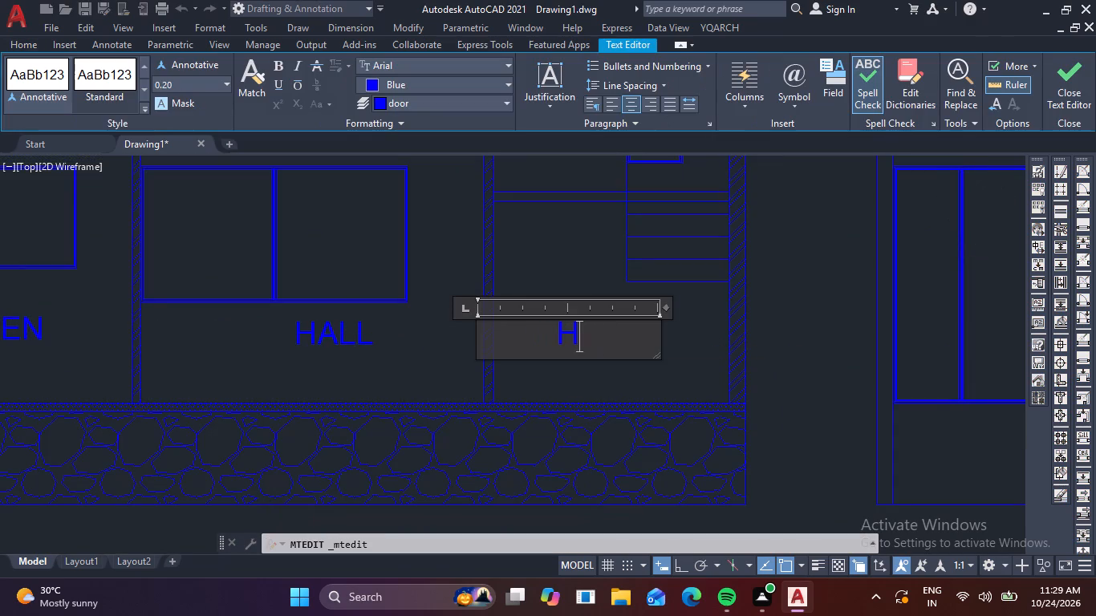
key(BackSpace)
text(STAO)
key(BackSpace)
key(i)
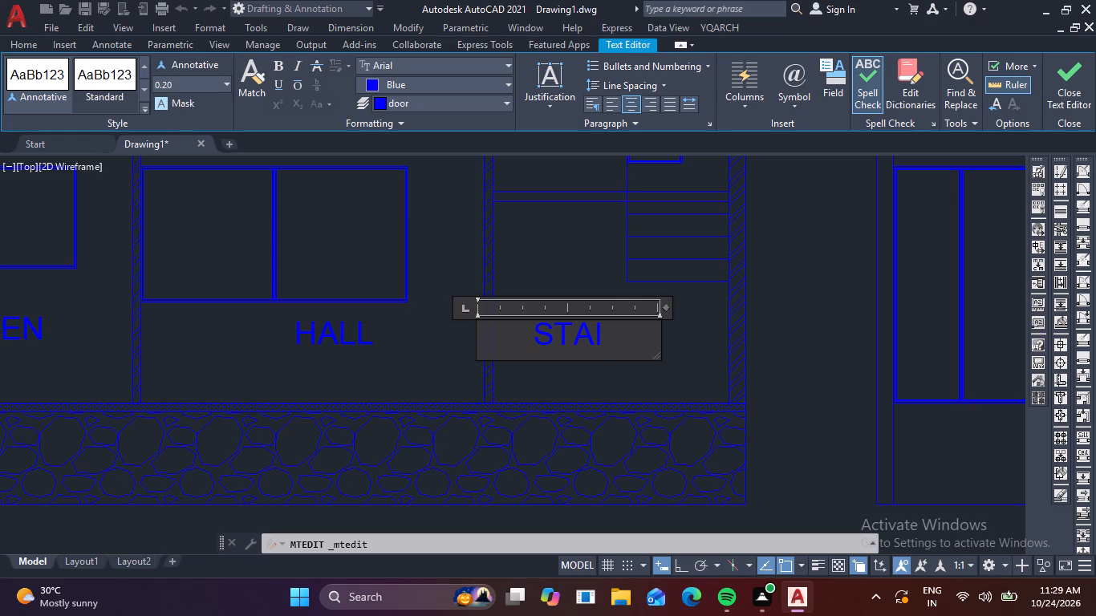
text(RS)
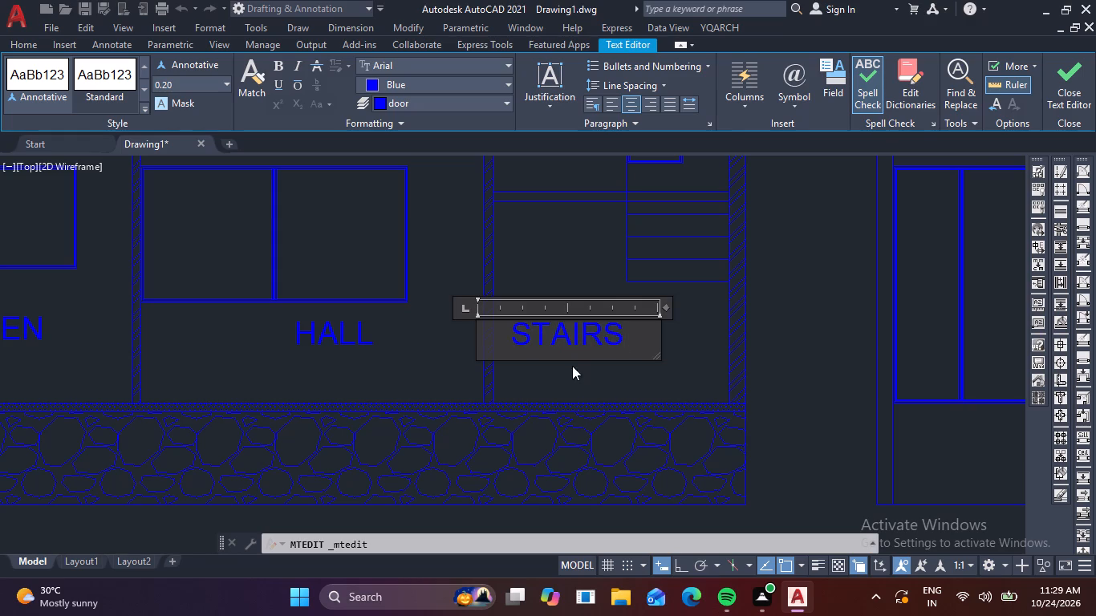
click(572, 374)
Move the STAIRS label about 0.35 units to the right within the staircase bay, below the stair treads.
click(572, 341)
text(M)
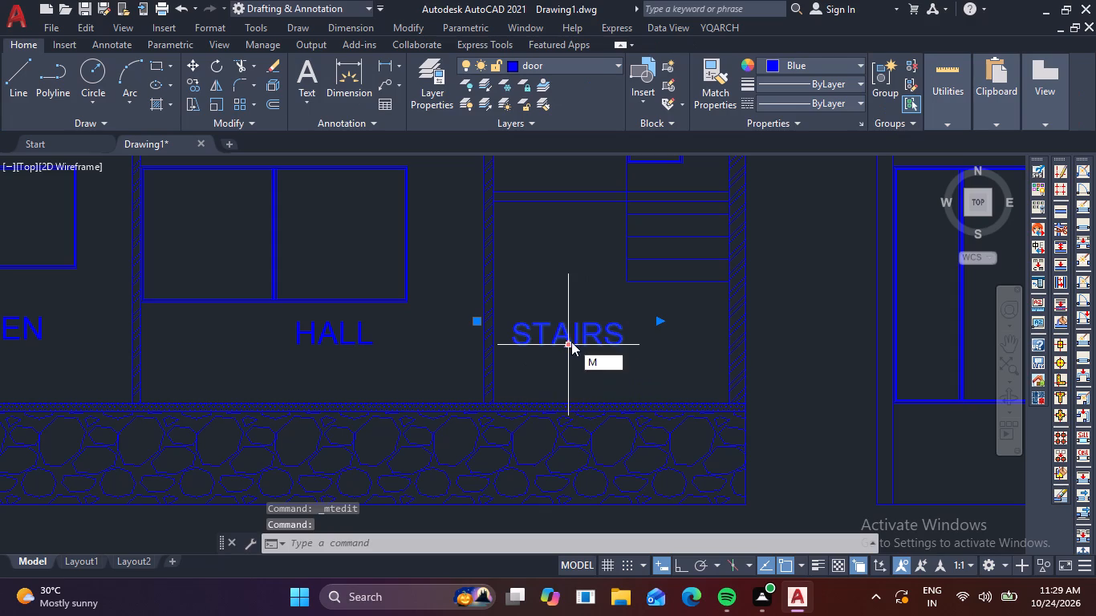
key(space)
click(571, 342)
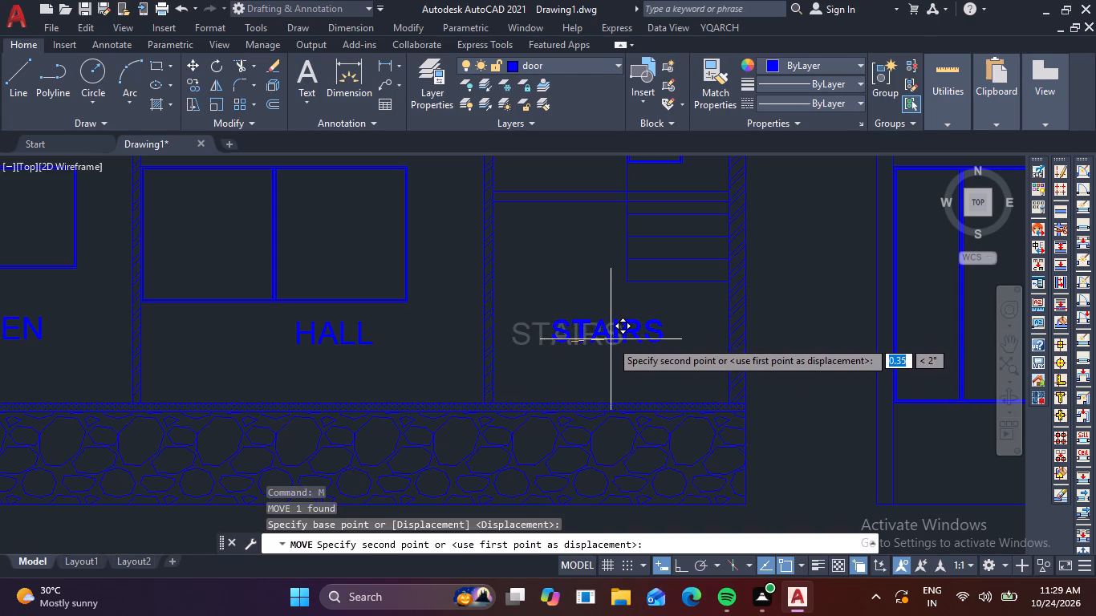
click(611, 340)
Copy the section's ground-floor HALL label to just above the hall window, below the first-floor slab.
scroll(611, 340, down, 2)
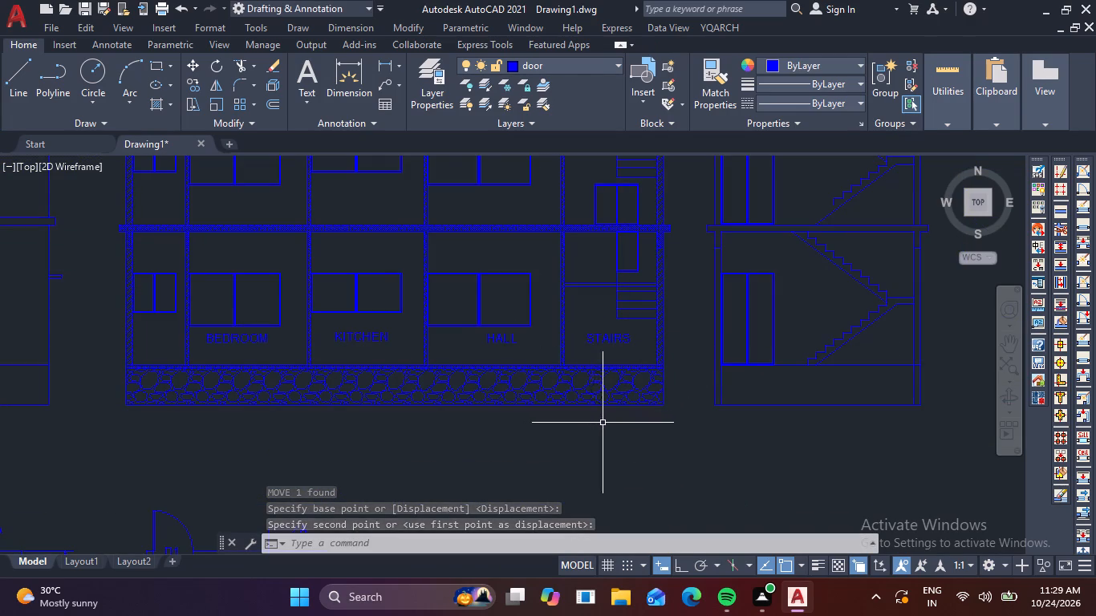
middle_drag(513, 445, 509, 465)
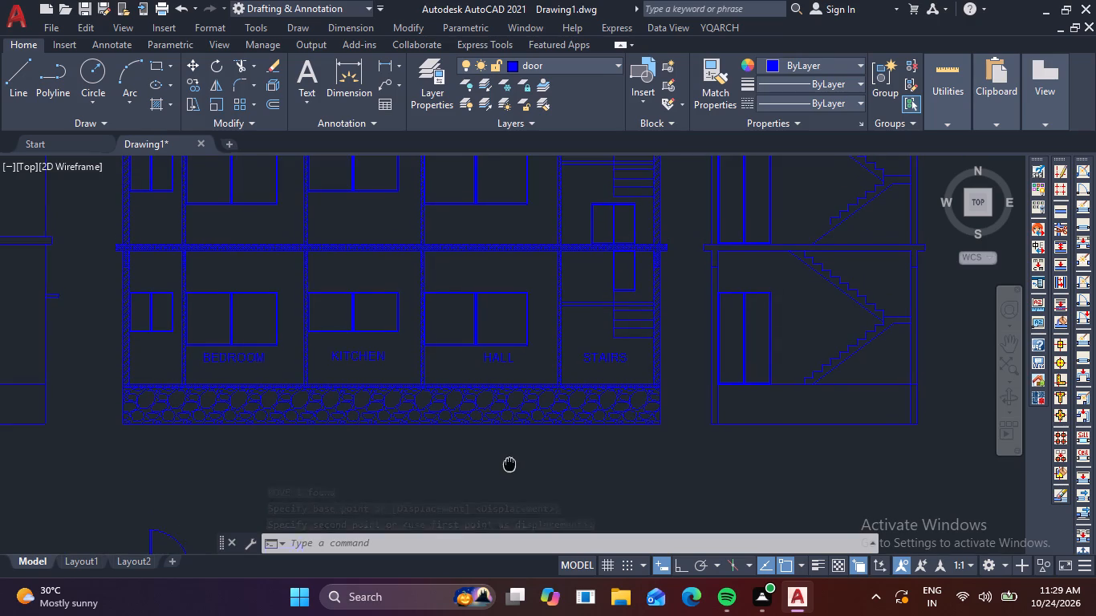
middle_drag(509, 465, 508, 472)
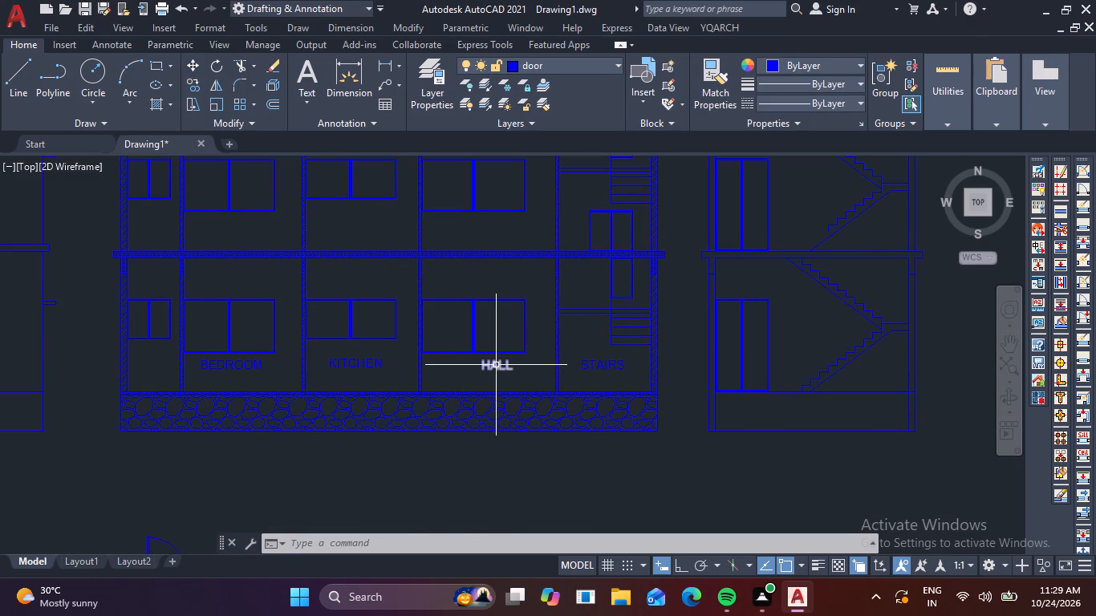
middle_drag(496, 364, 468, 494)
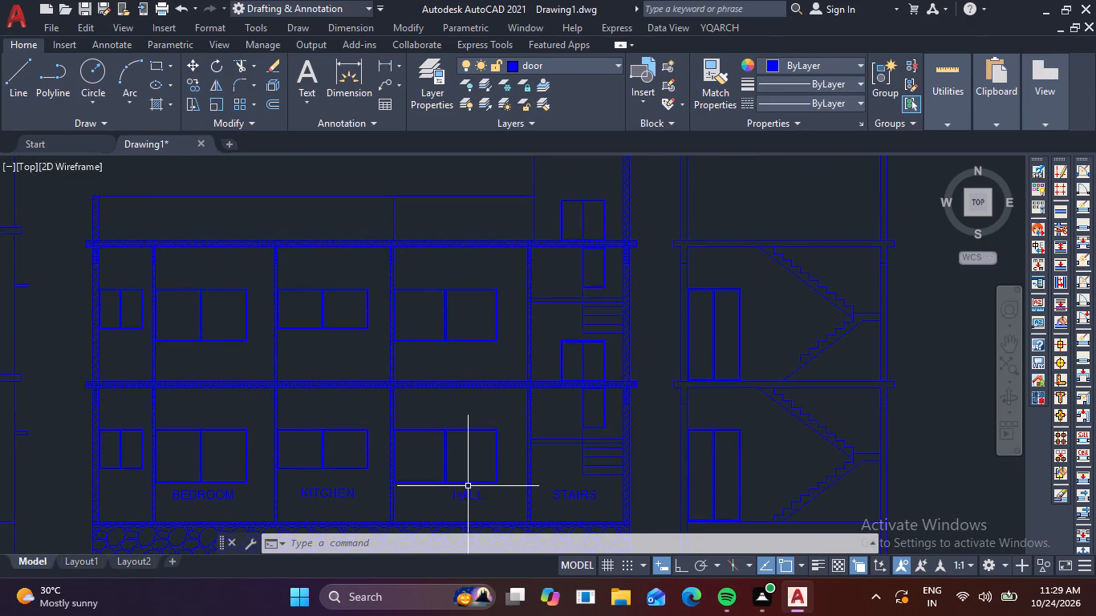
click(463, 493)
text(CO)
key(space)
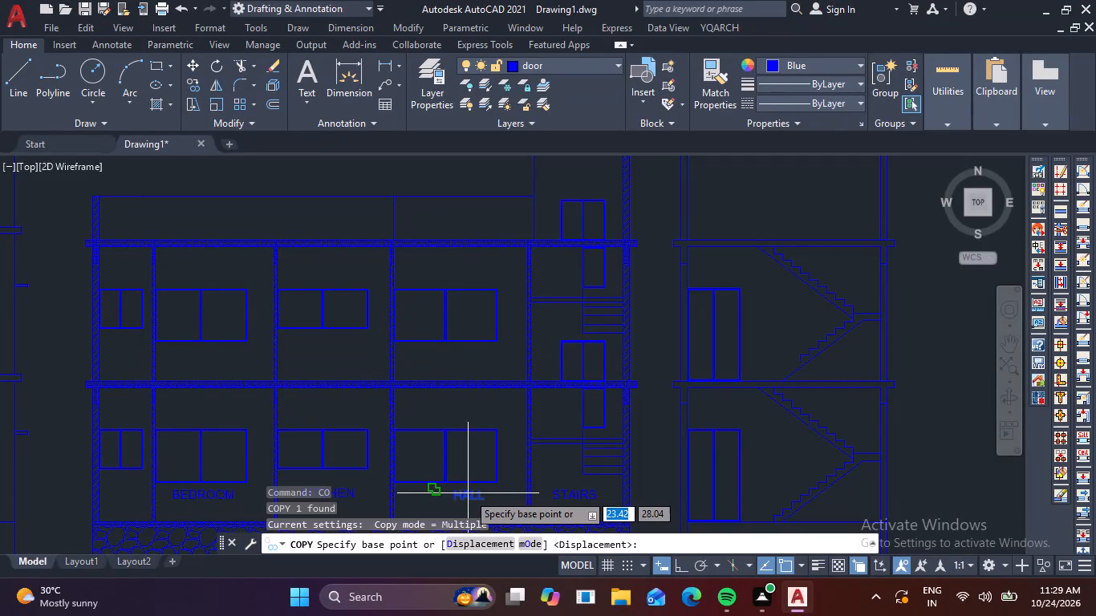
click(468, 493)
scroll(449, 425, up, 2)
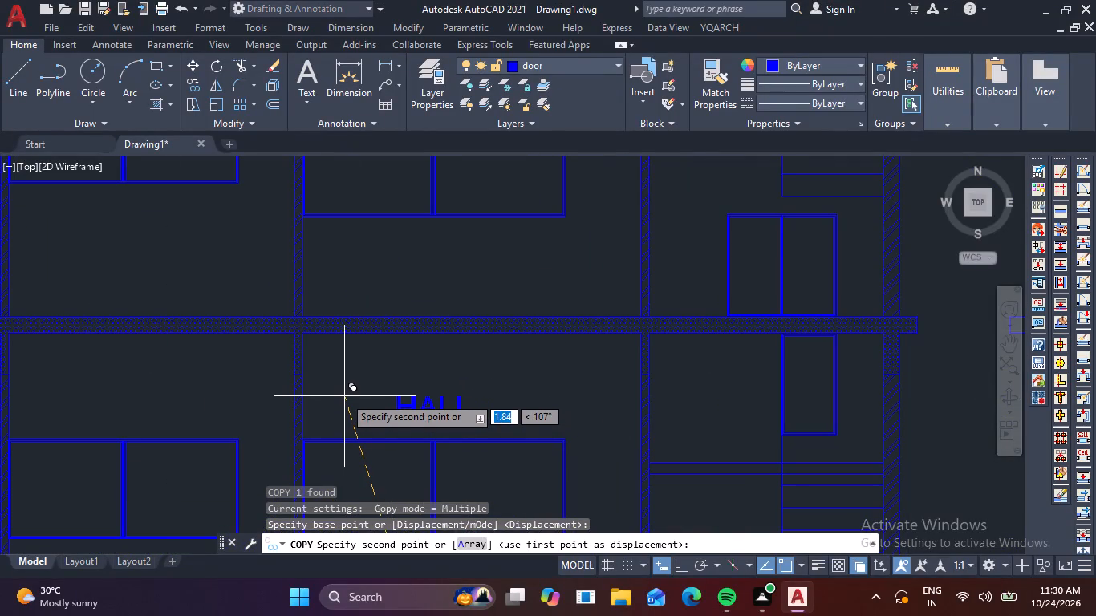
click(344, 396)
key(Escape)
Change the copied HALL label above the ground-floor hall window to read WINDOW.
double_click(425, 411)
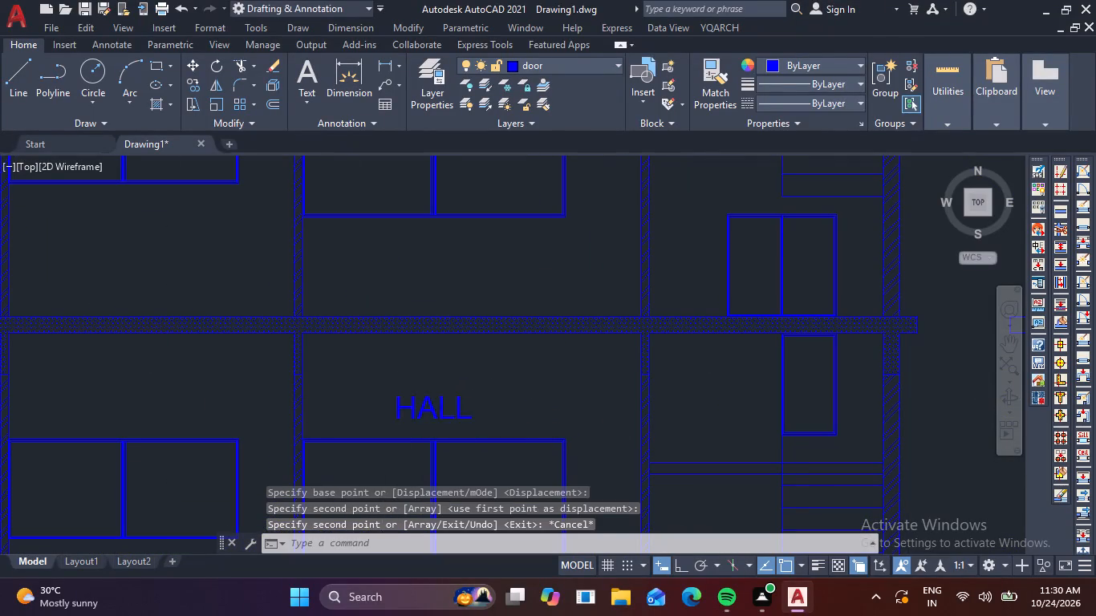
click(503, 416)
key(BackSpace)
key(BackSpace)
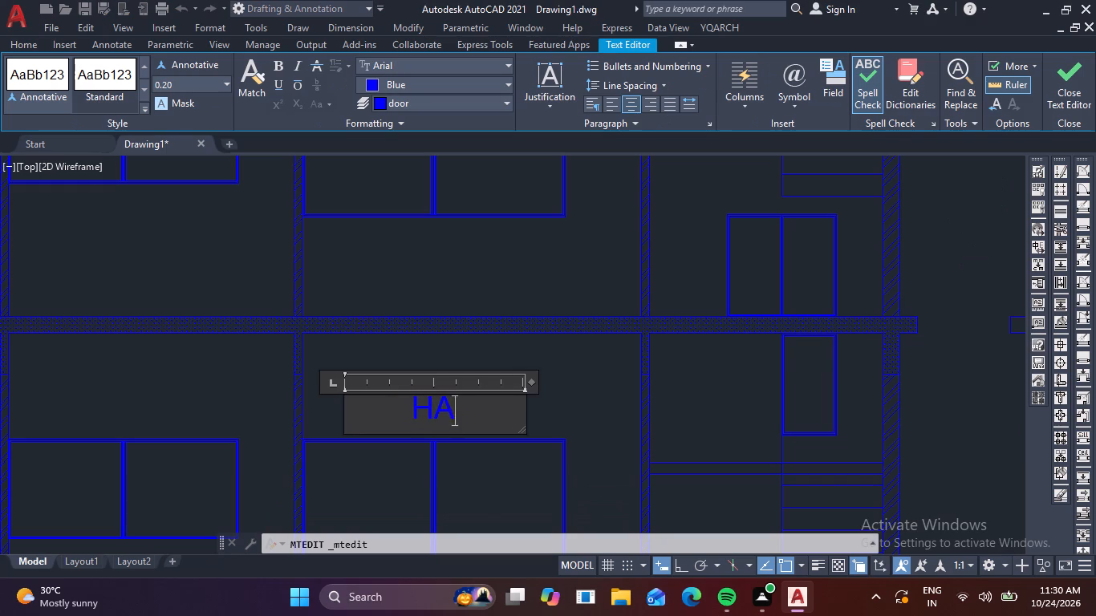
key(BackSpace)
key(BackSpace)
key(BackSpace)
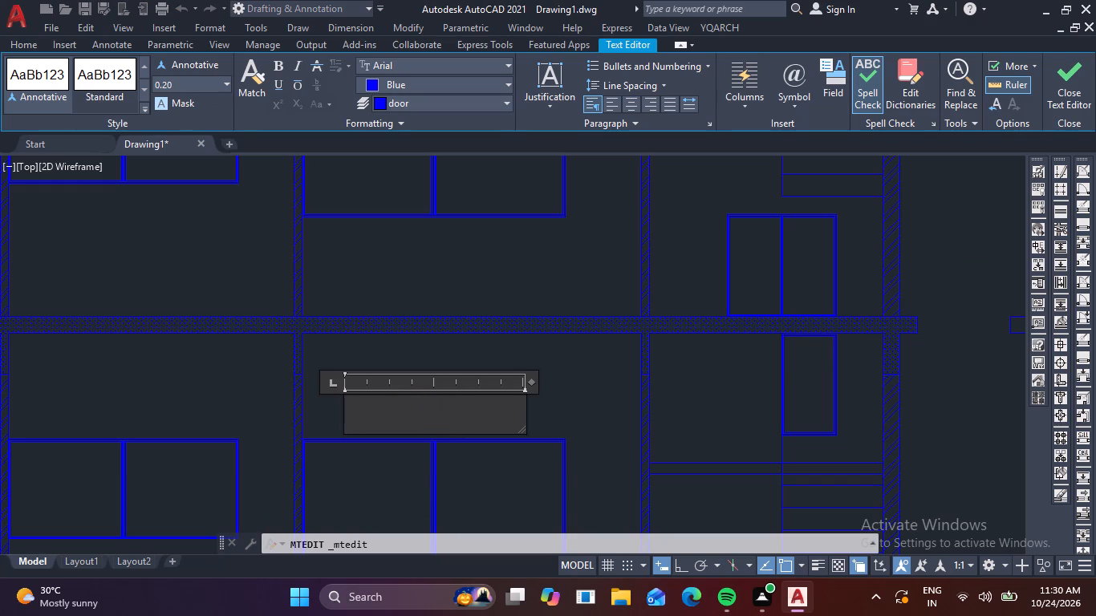
text(WI)
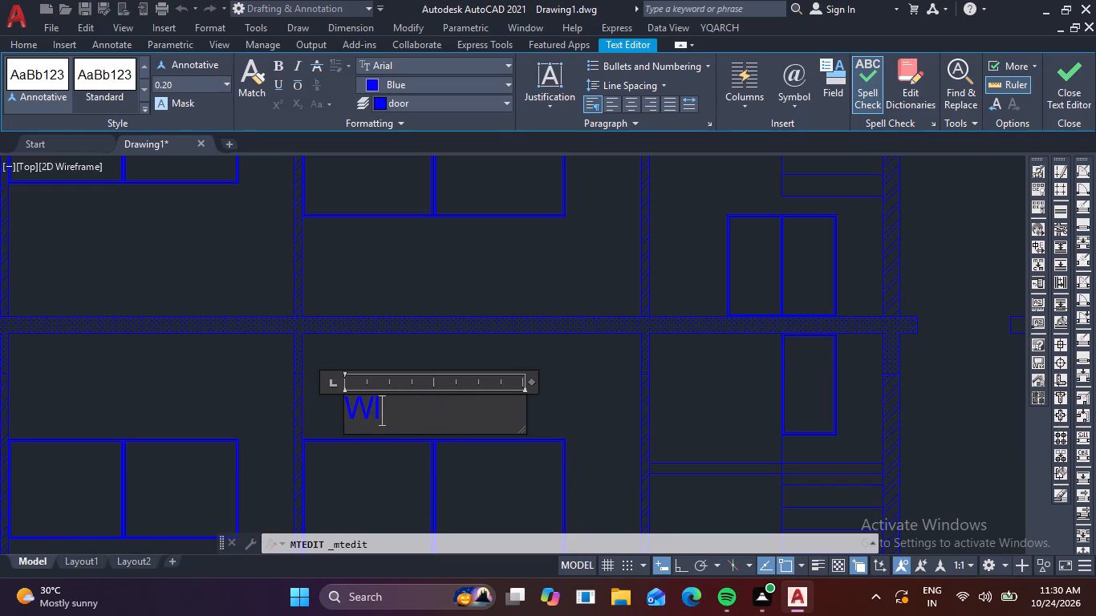
text(ND)
text(OW)
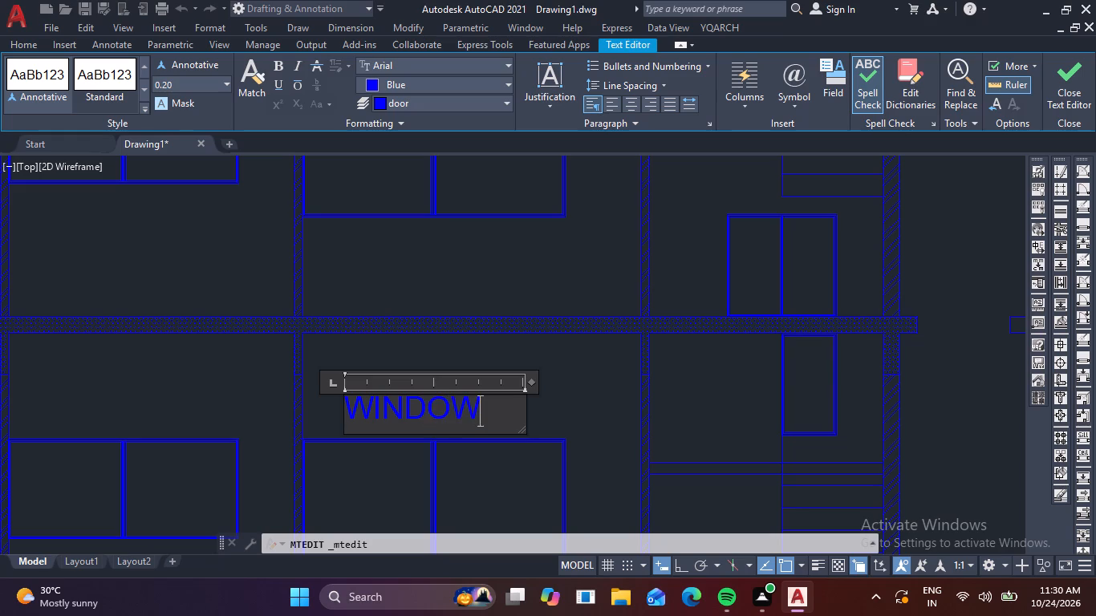
click(564, 258)
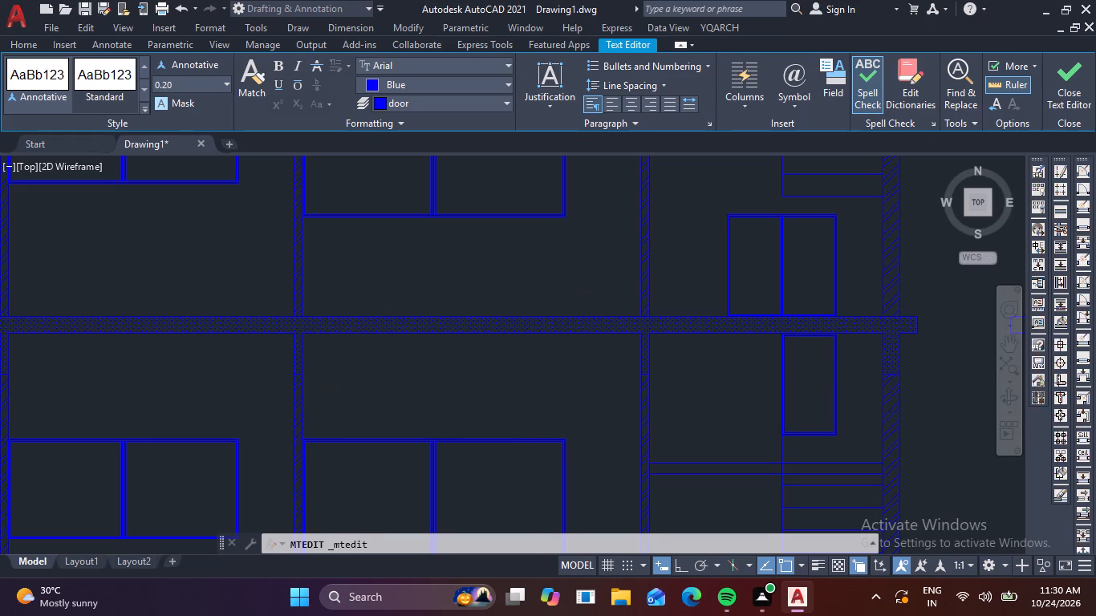
Copy the FRONT ELEVATION title across to below the hatched section's stone foundation, level with the original title.
scroll(564, 258, down, 3)
middle_drag(512, 279, 417, 265)
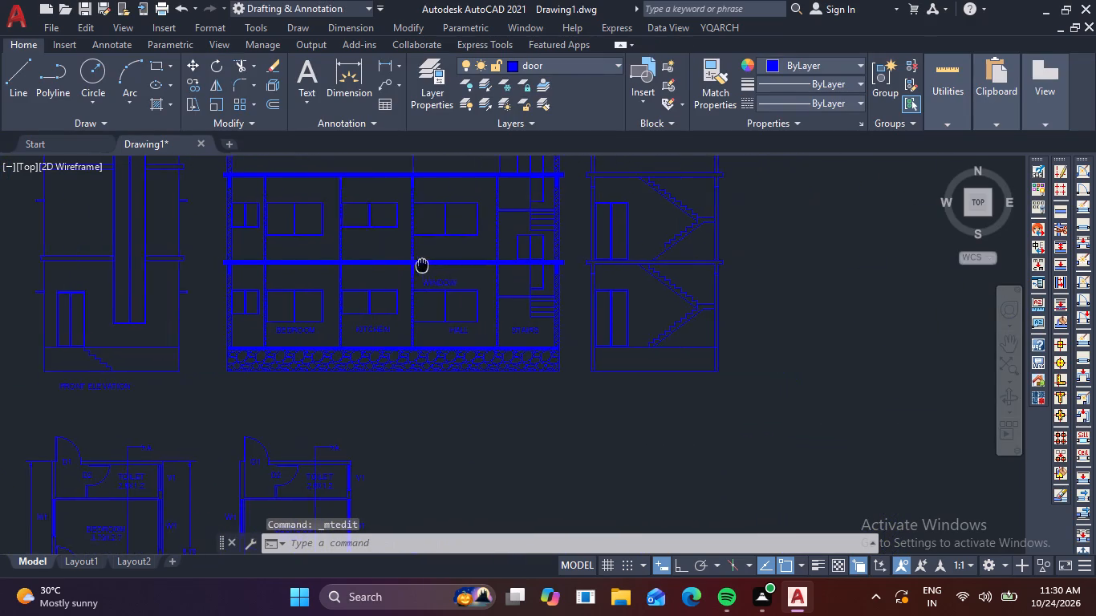
middle_drag(417, 265, 257, 225)
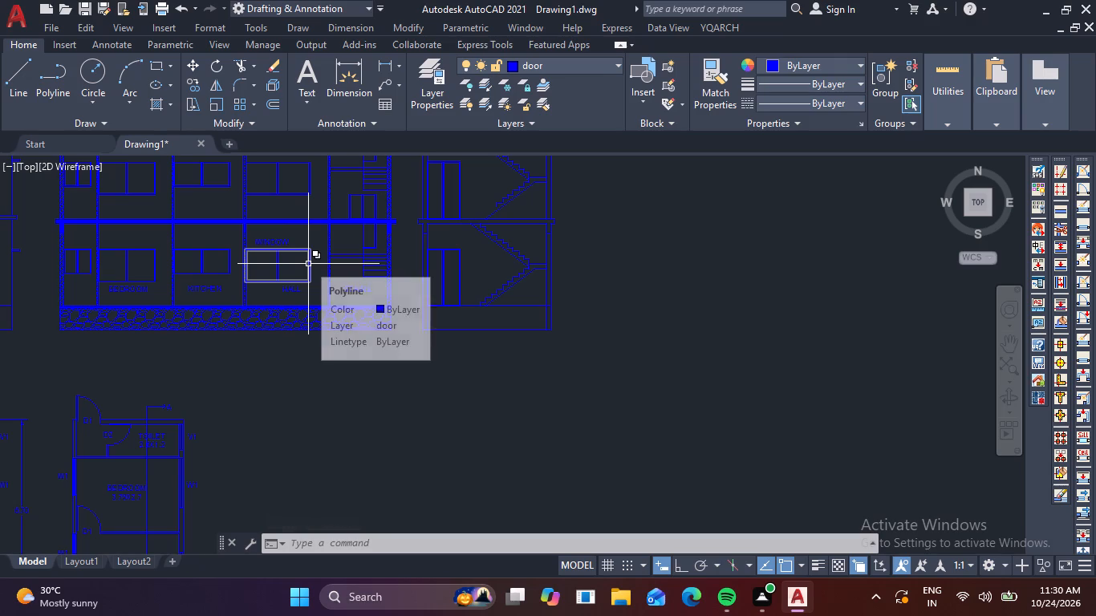
scroll(308, 264, down, 1)
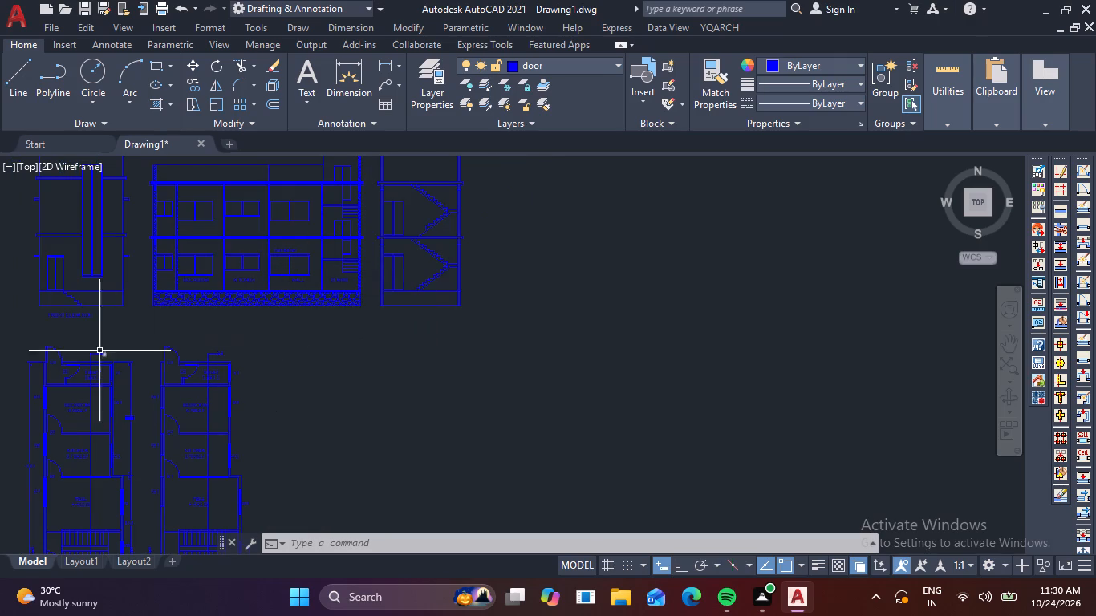
scroll(99, 351, up, 1)
middle_drag(160, 359, 293, 360)
scroll(156, 307, up, 1)
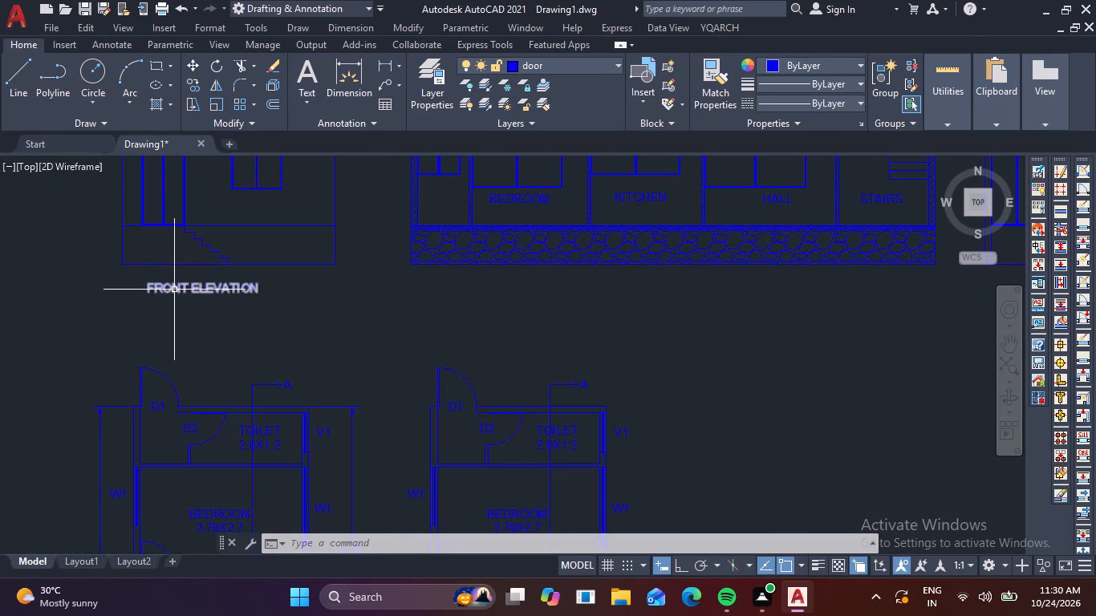
click(174, 290)
text(CO)
key(space)
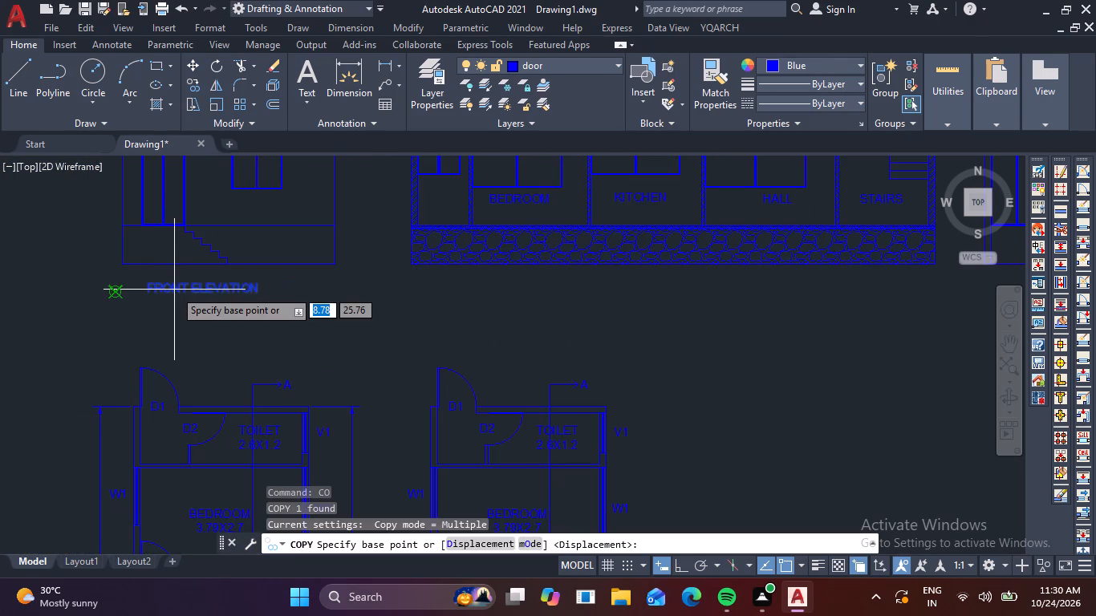
click(174, 290)
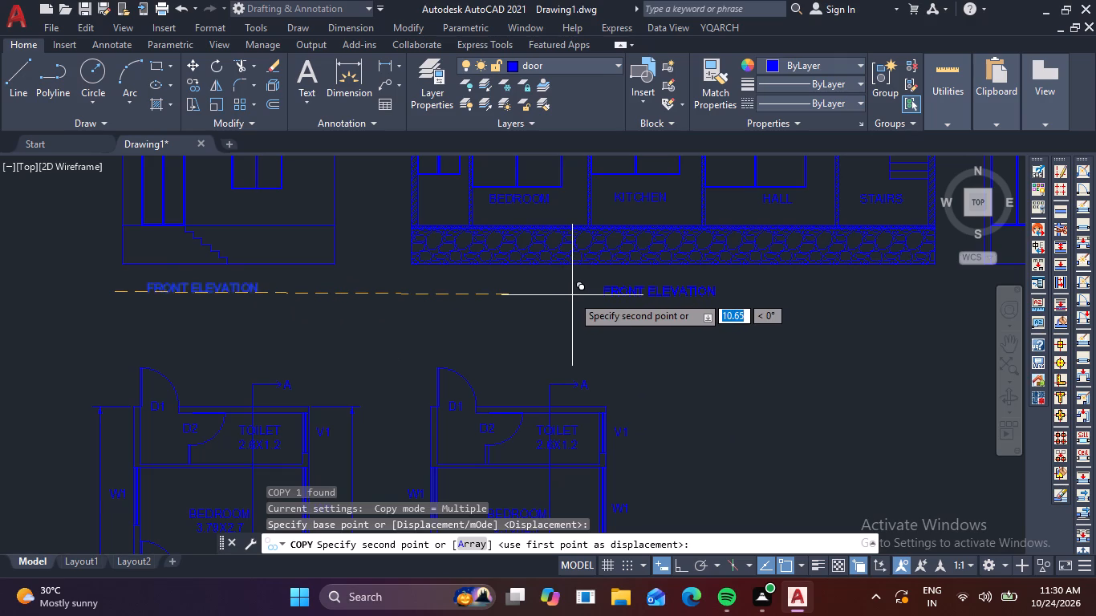
click(573, 294)
key(Escape)
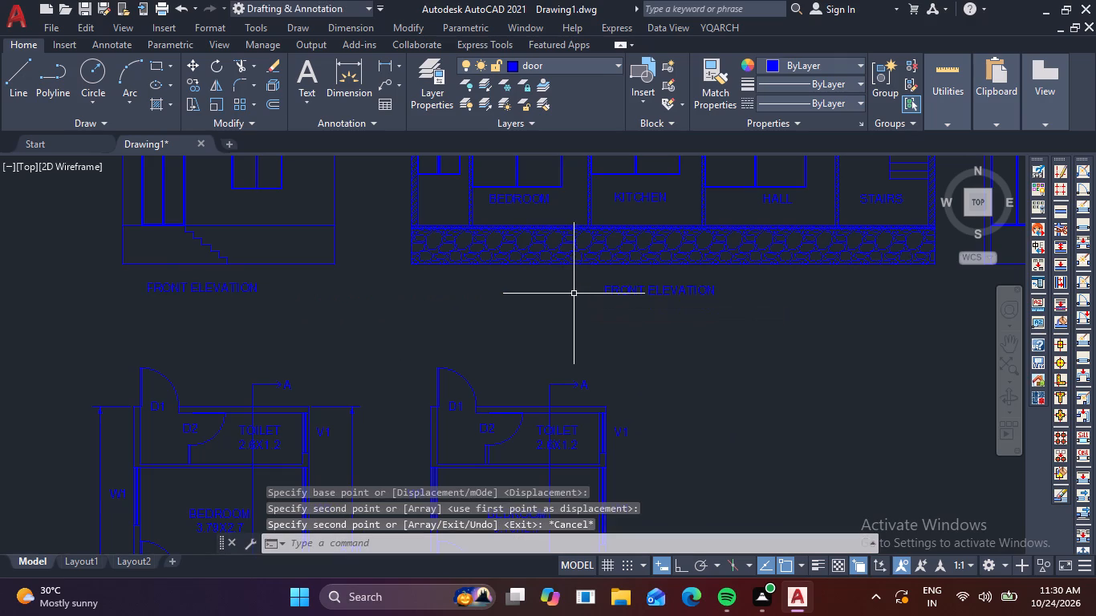
Change the copied FRONT ELEVATION title below the hatched section to read SECTION A-A.
middle_drag(576, 293, 271, 326)
scroll(372, 325, up, 3)
scroll(364, 323, down, 2)
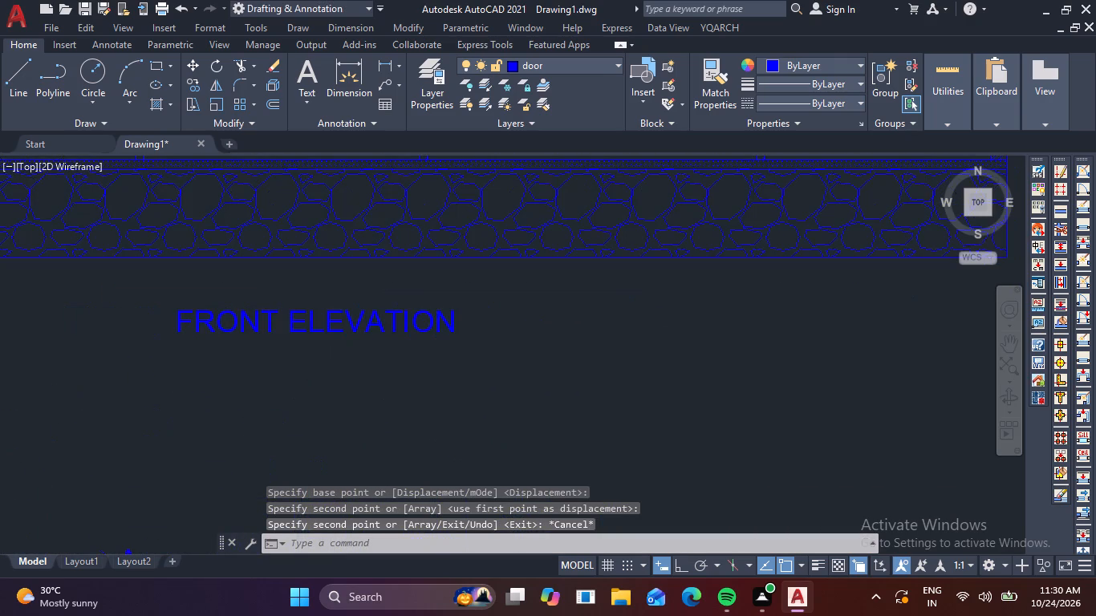
double_click(364, 323)
click(450, 322)
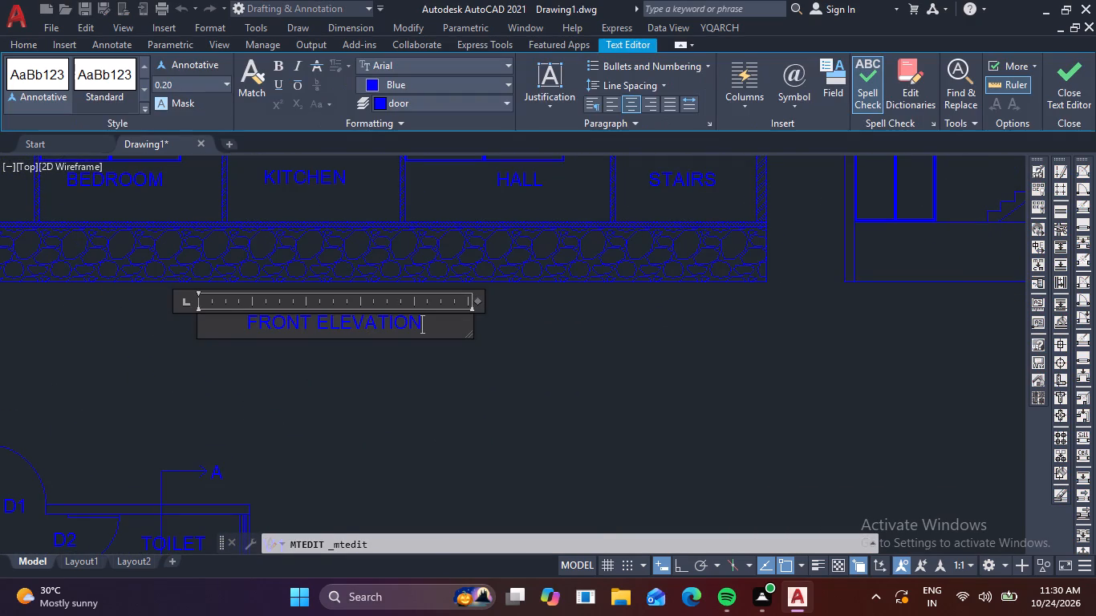
key(BackSpace)
key(BackSpace)
key(BackSpace)
key(BackSpace)
key(BackSpace)
key(BackSpace)
key(BackSpace)
key(BackSpace)
key(BackSpace)
key(BackSpace)
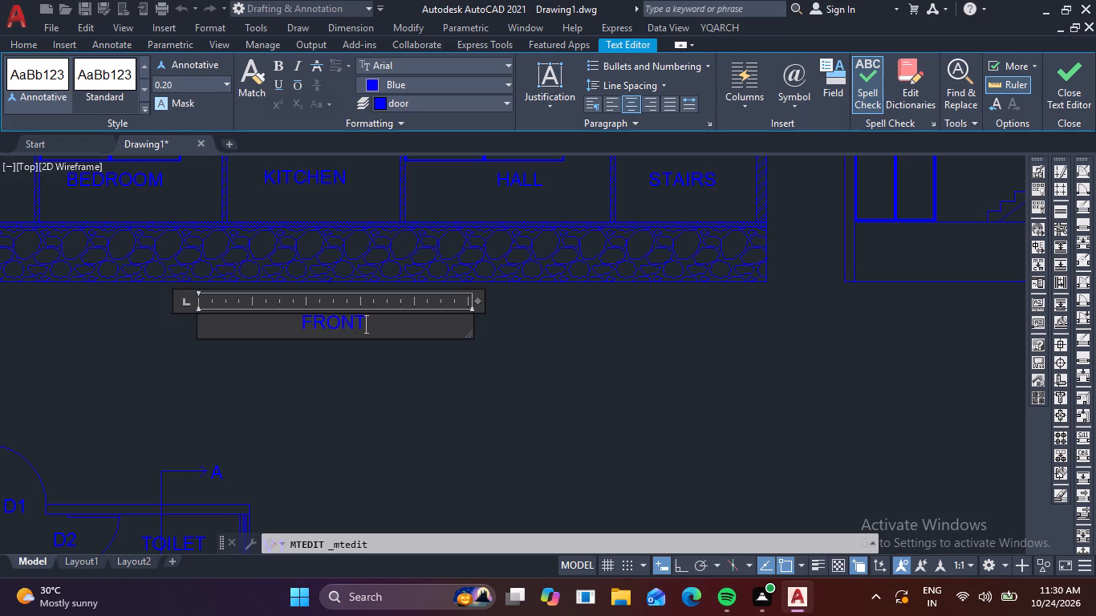
key(BackSpace)
key(BackSpace)
key(BackSpace)
key(BackSpace)
key(BackSpace)
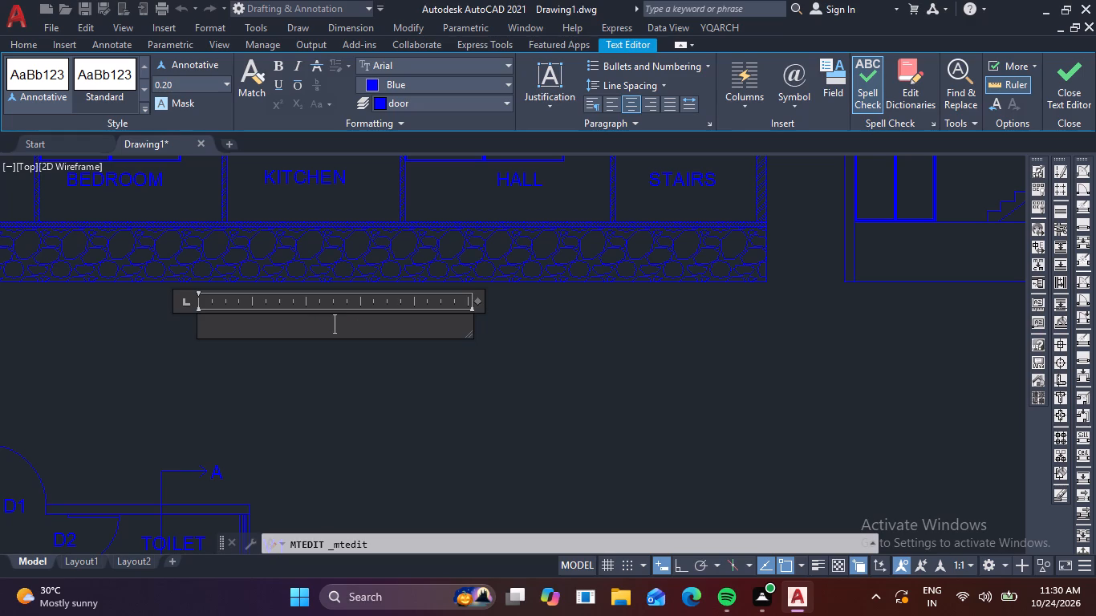
text(SECTION)
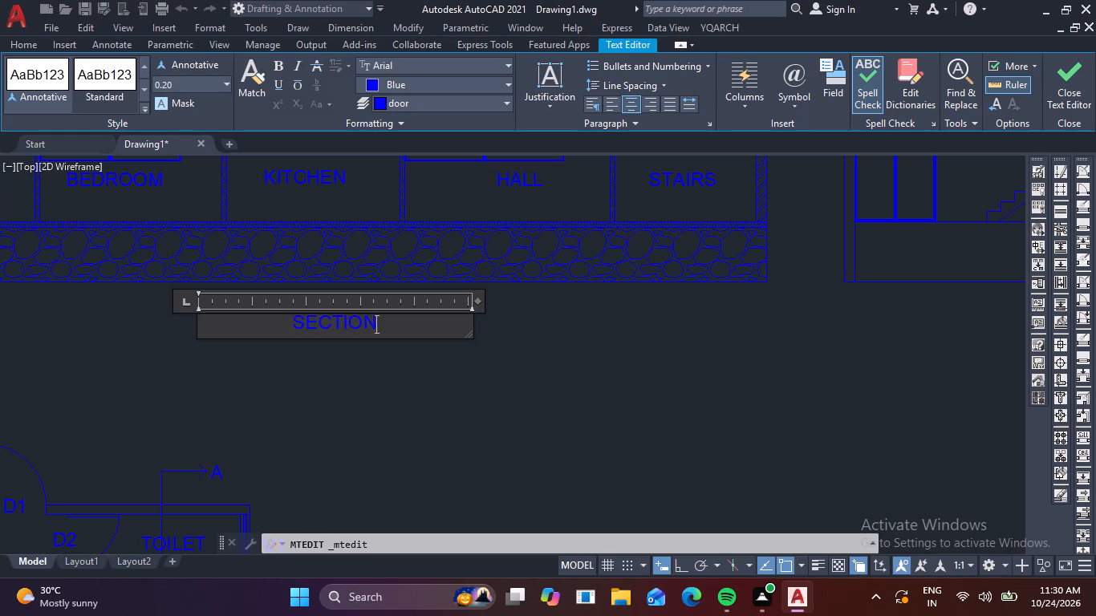
key(space)
text(A-A)
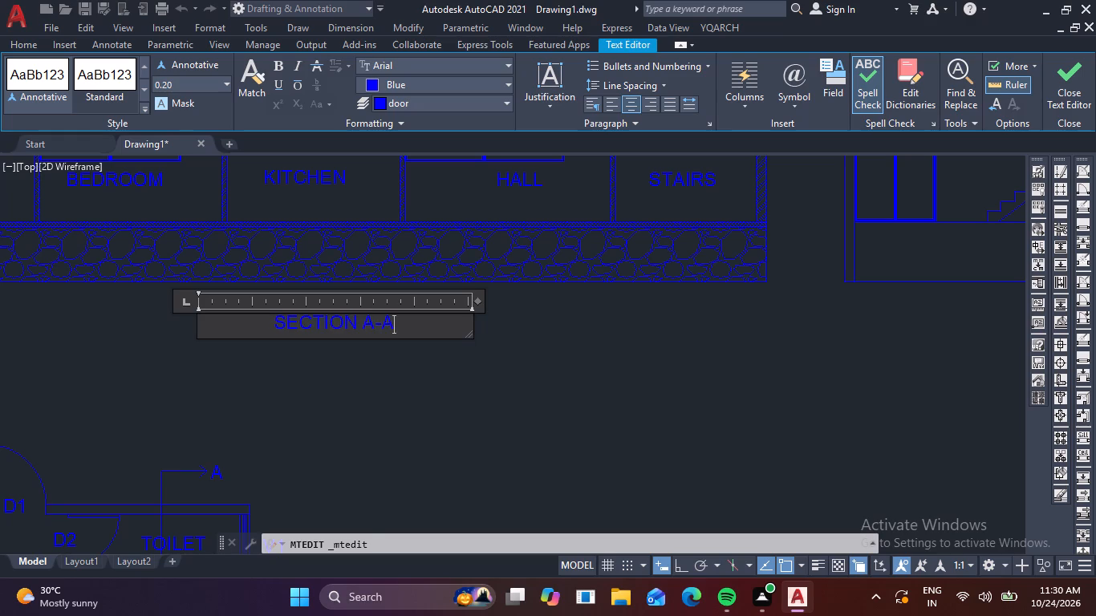
click(536, 330)
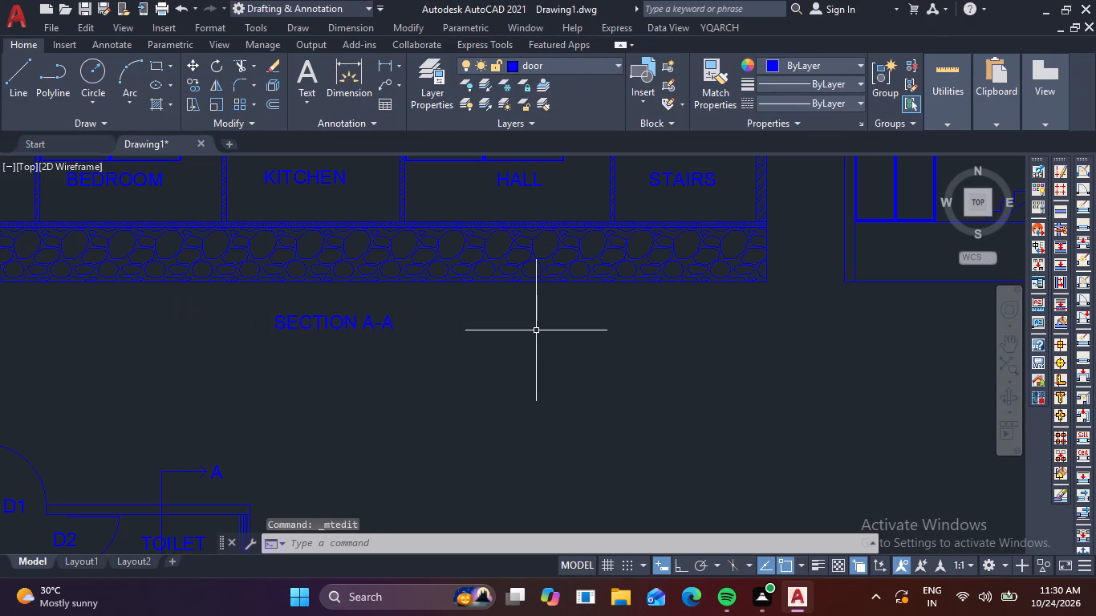
Copy the SECTION A-A title across to centre below the staircase section, level with the original title.
click(330, 329)
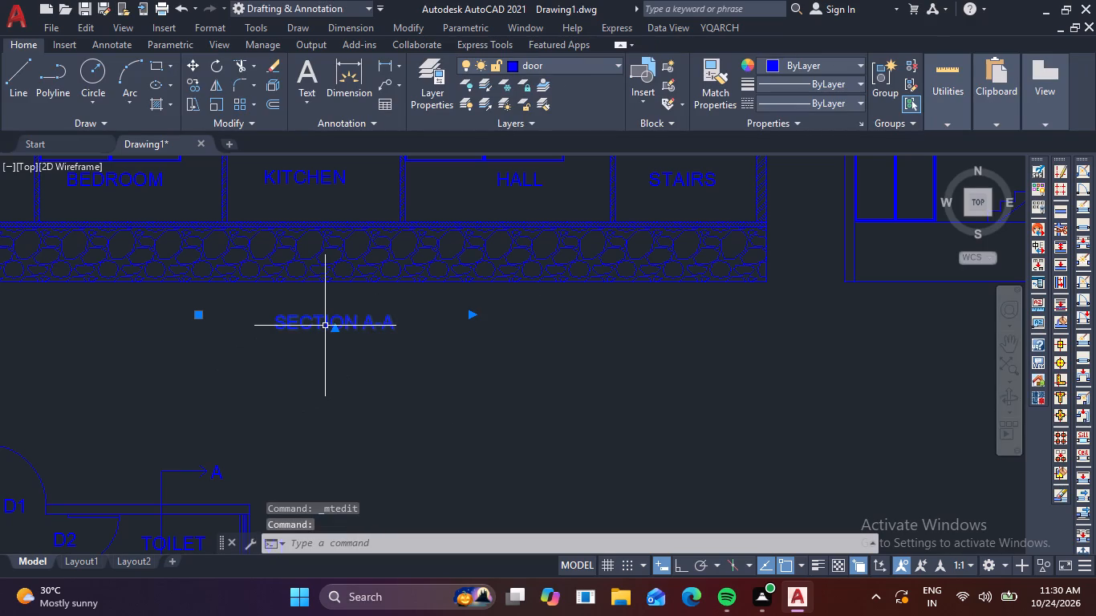
text(CO)
key(space)
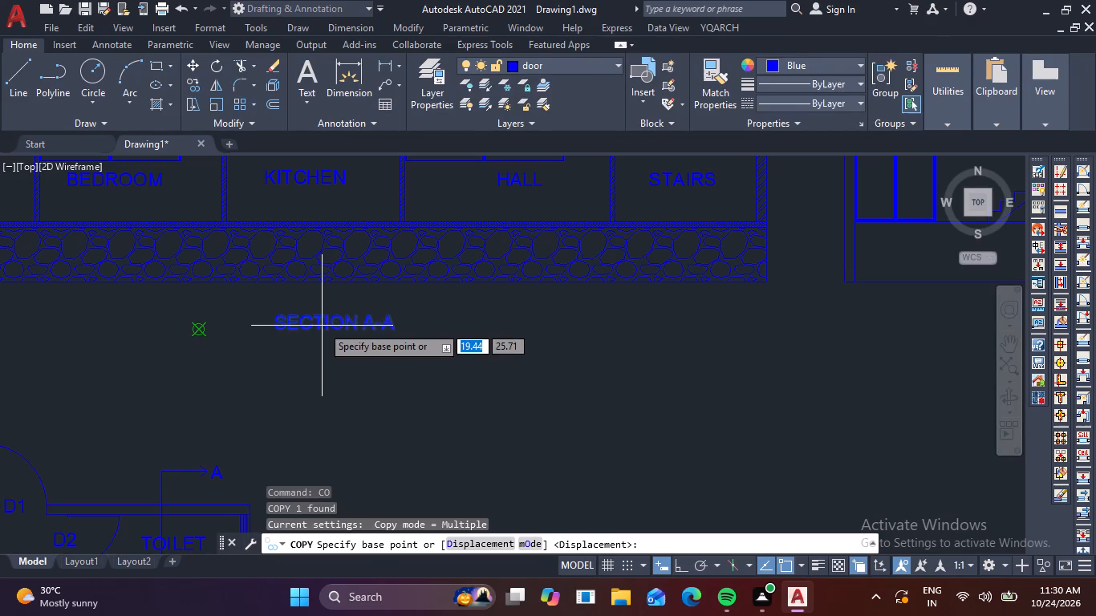
click(322, 326)
scroll(482, 340, down, 1)
middle_drag(254, 377, 3, 326)
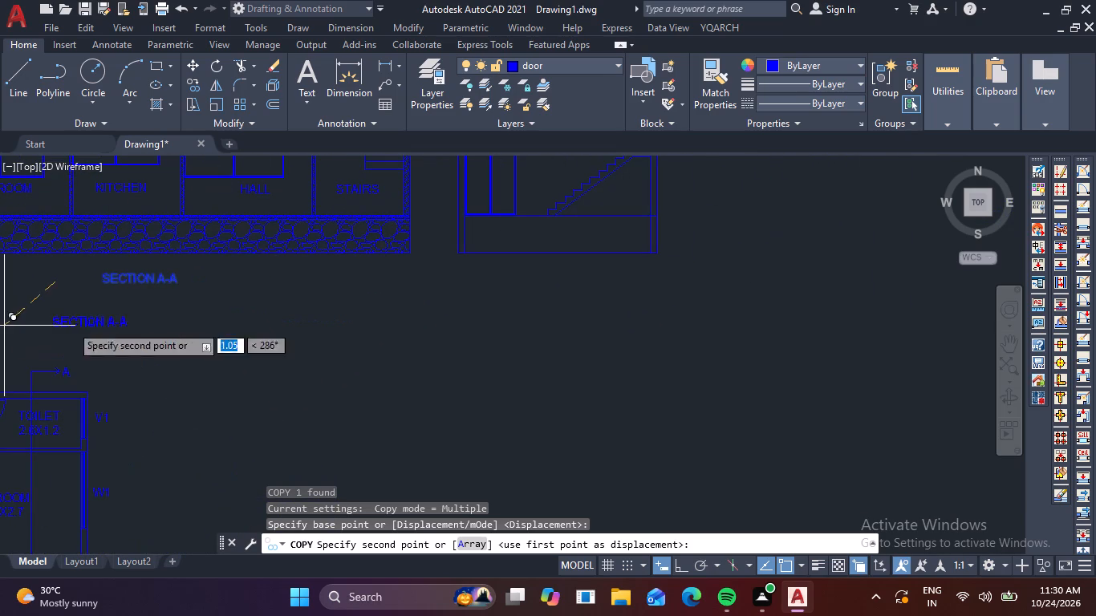
scroll(474, 265, up, 1)
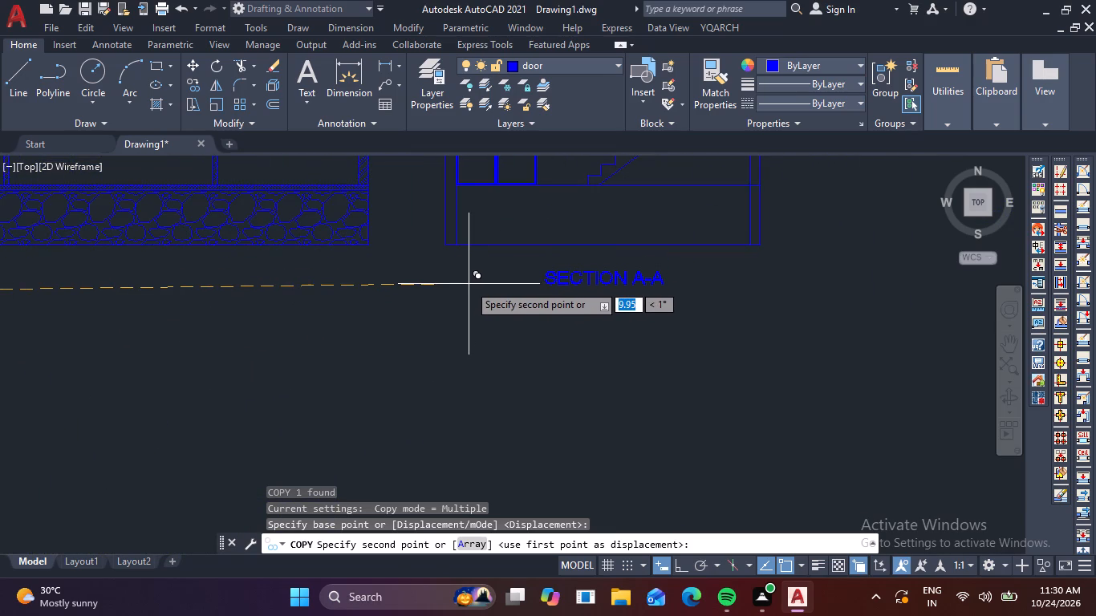
click(468, 287)
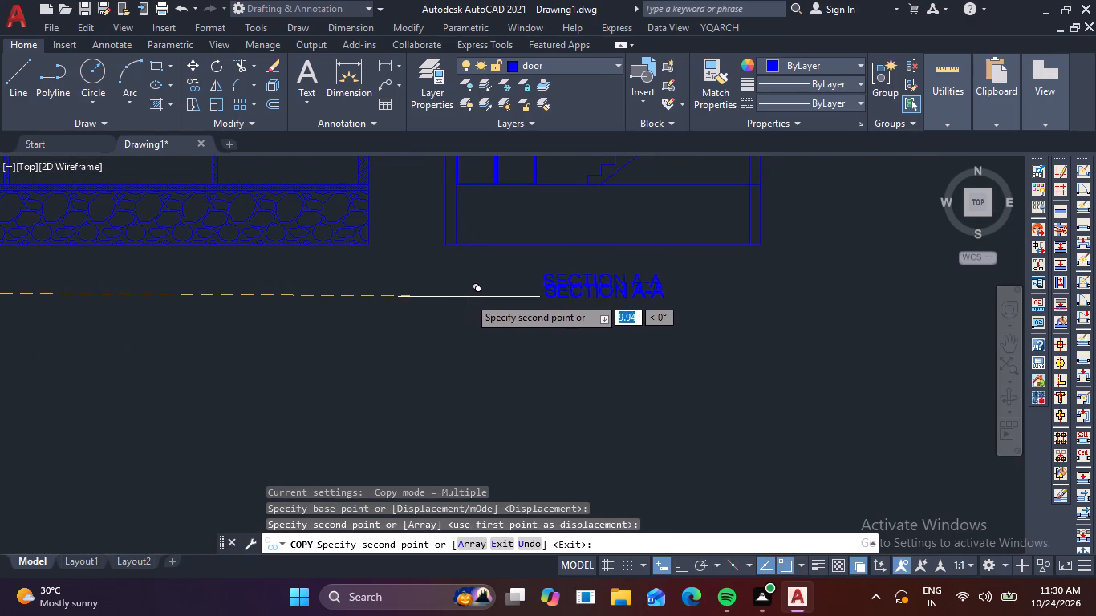
key(Escape)
Change the copied SECTION A-A title below the staircase section to read SECTION B-B.
double_click(656, 285)
click(674, 286)
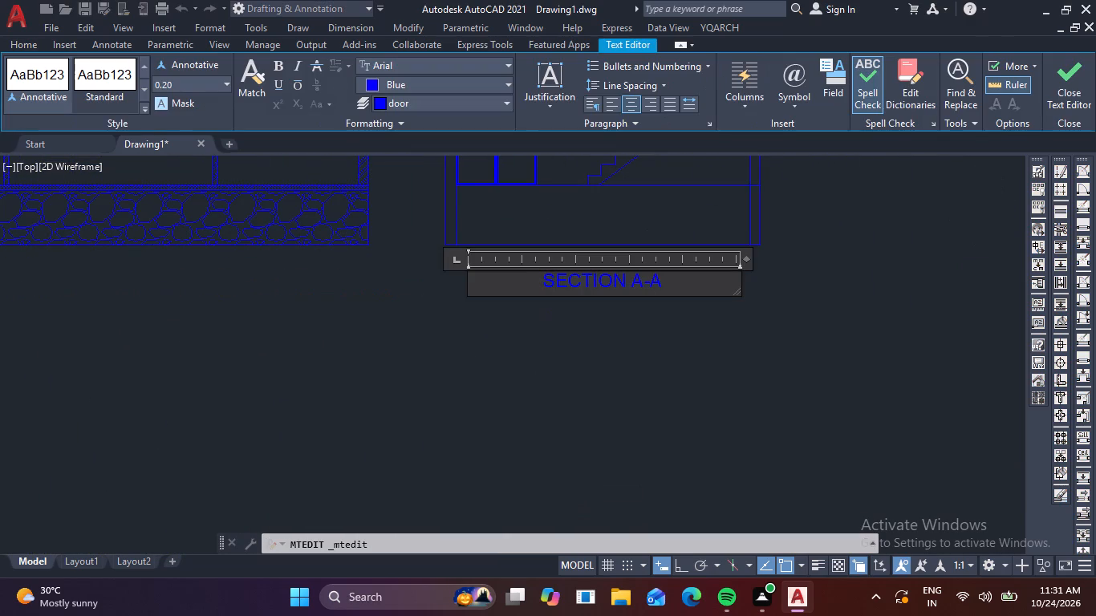
key(BackSpace)
key(BackSpace)
key(BackSpace)
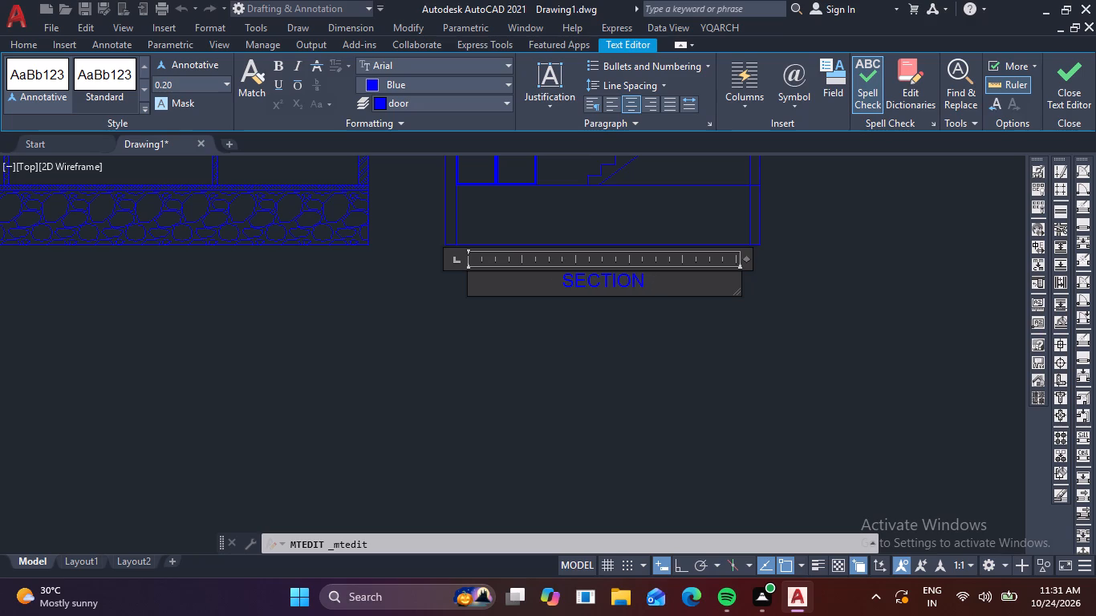
text(B-B)
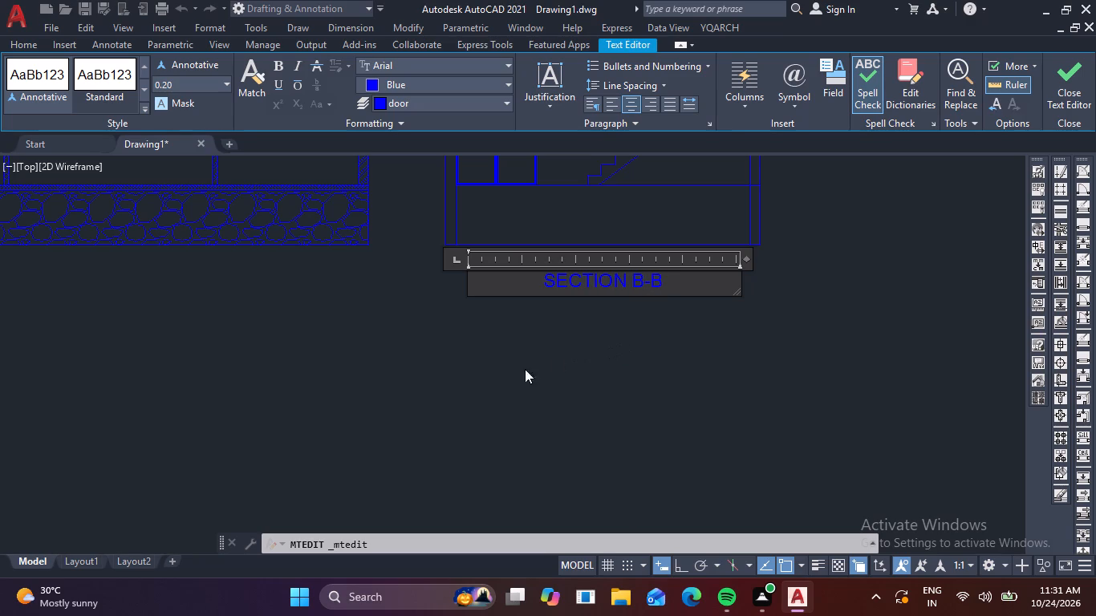
click(423, 367)
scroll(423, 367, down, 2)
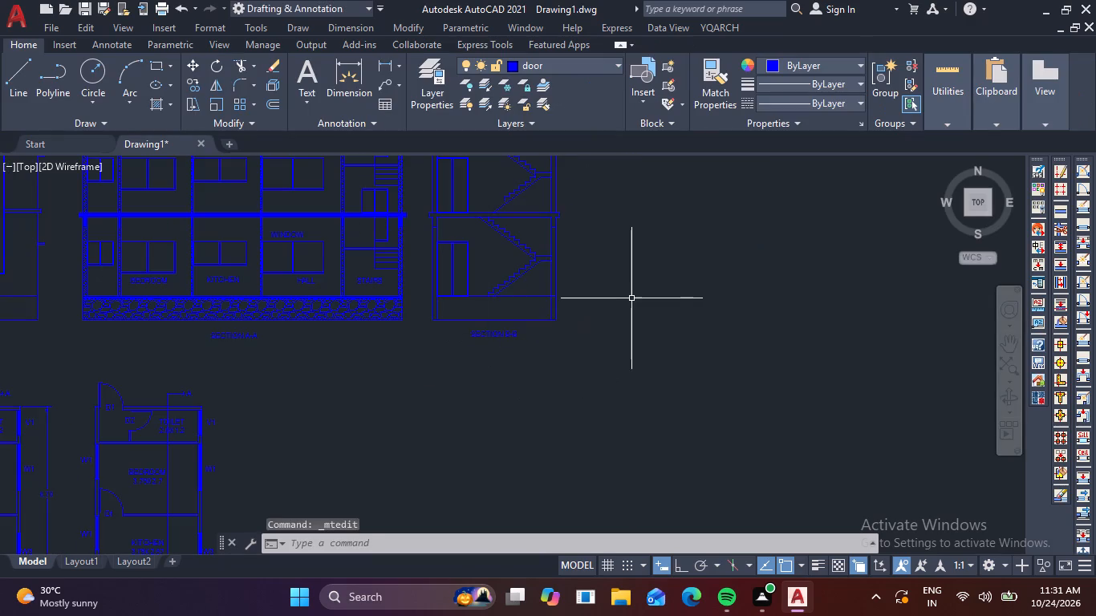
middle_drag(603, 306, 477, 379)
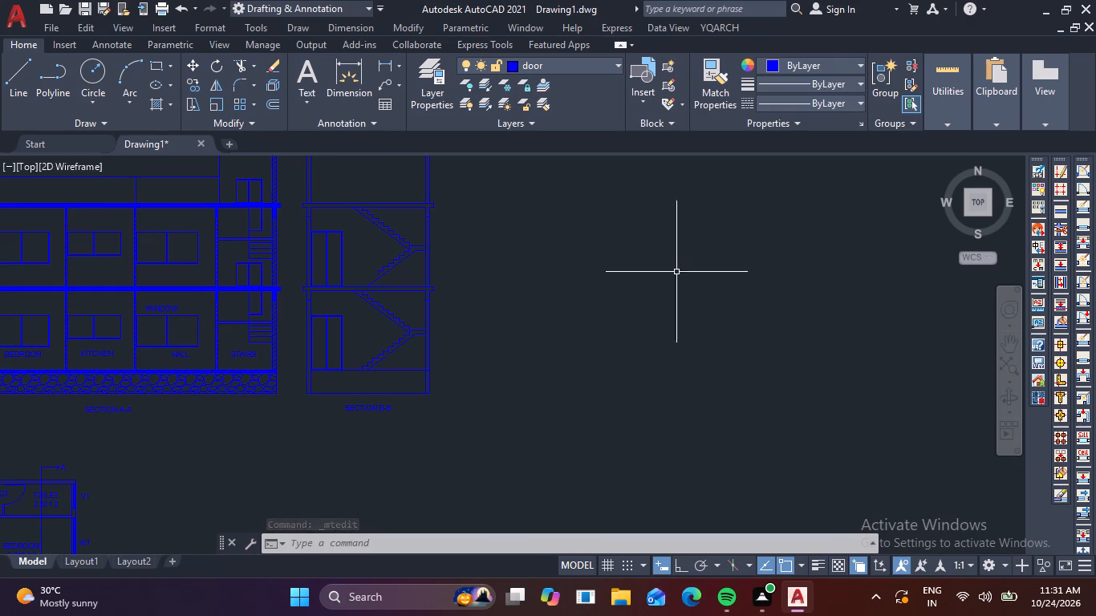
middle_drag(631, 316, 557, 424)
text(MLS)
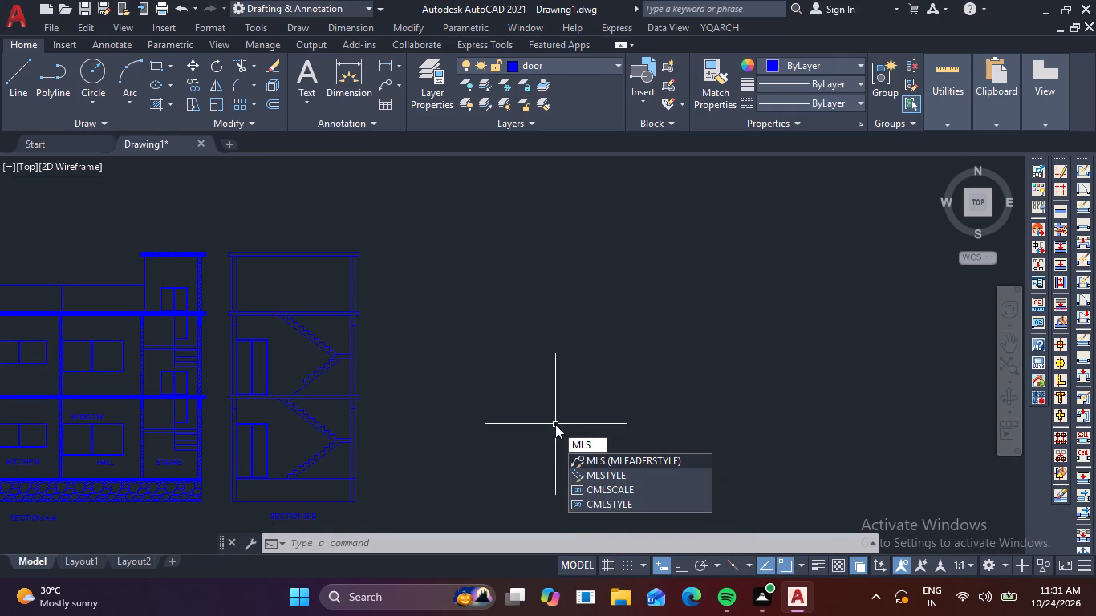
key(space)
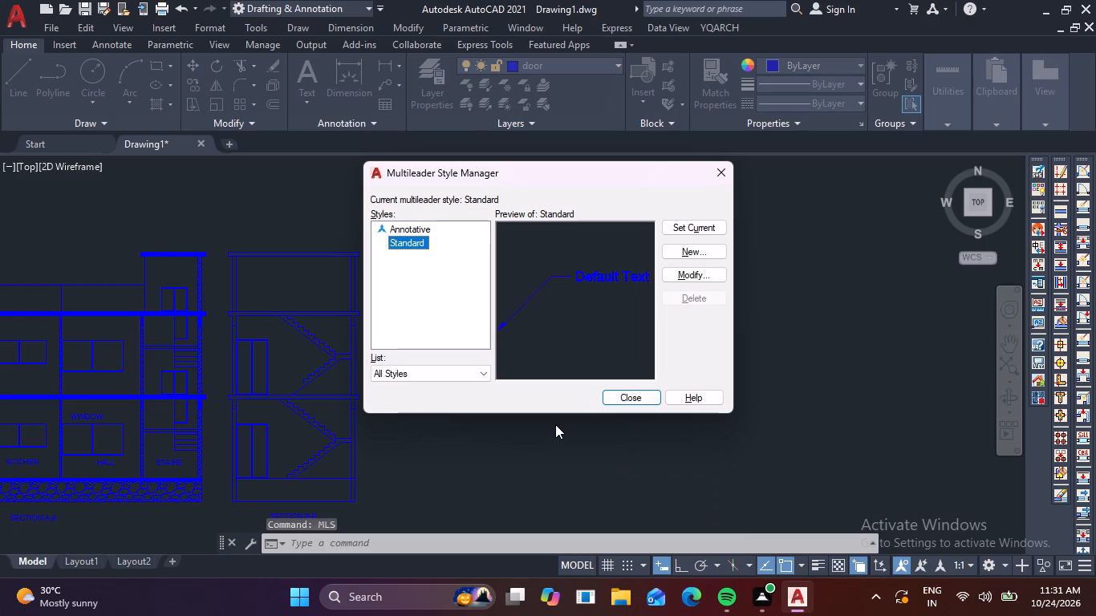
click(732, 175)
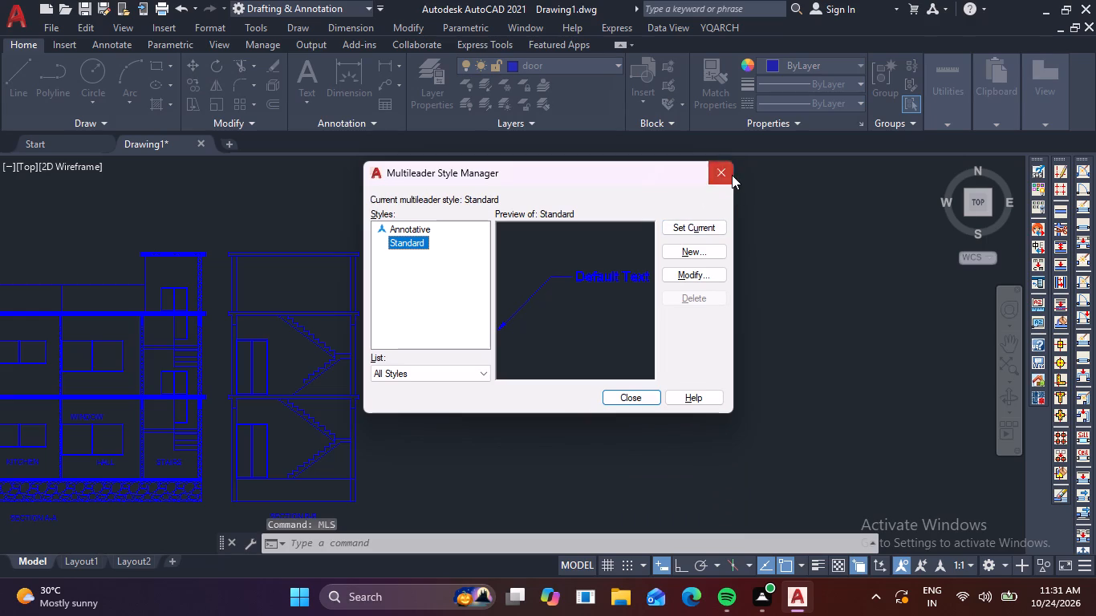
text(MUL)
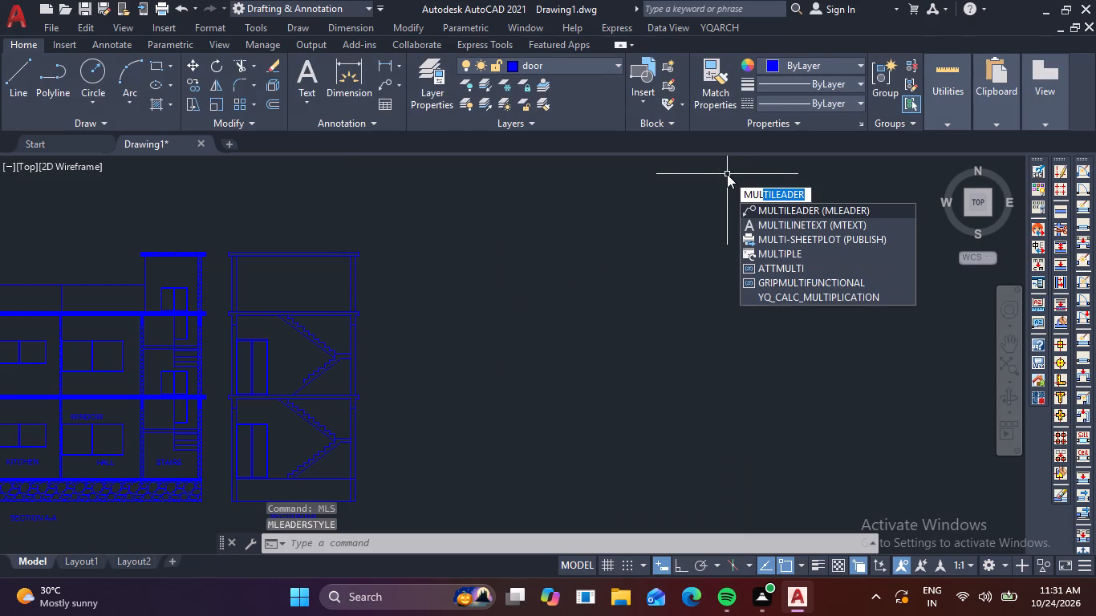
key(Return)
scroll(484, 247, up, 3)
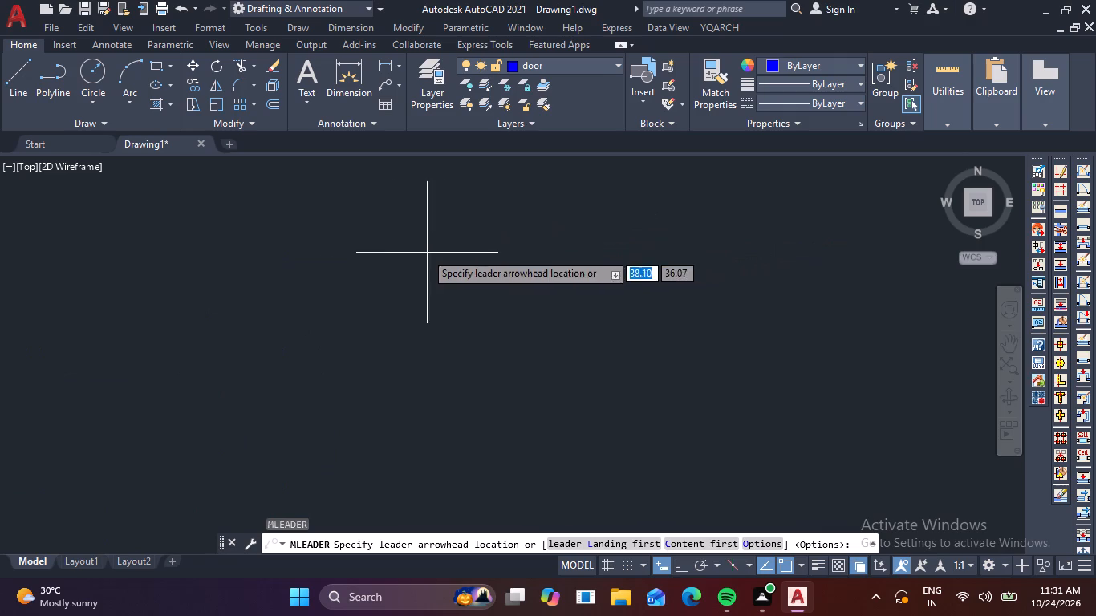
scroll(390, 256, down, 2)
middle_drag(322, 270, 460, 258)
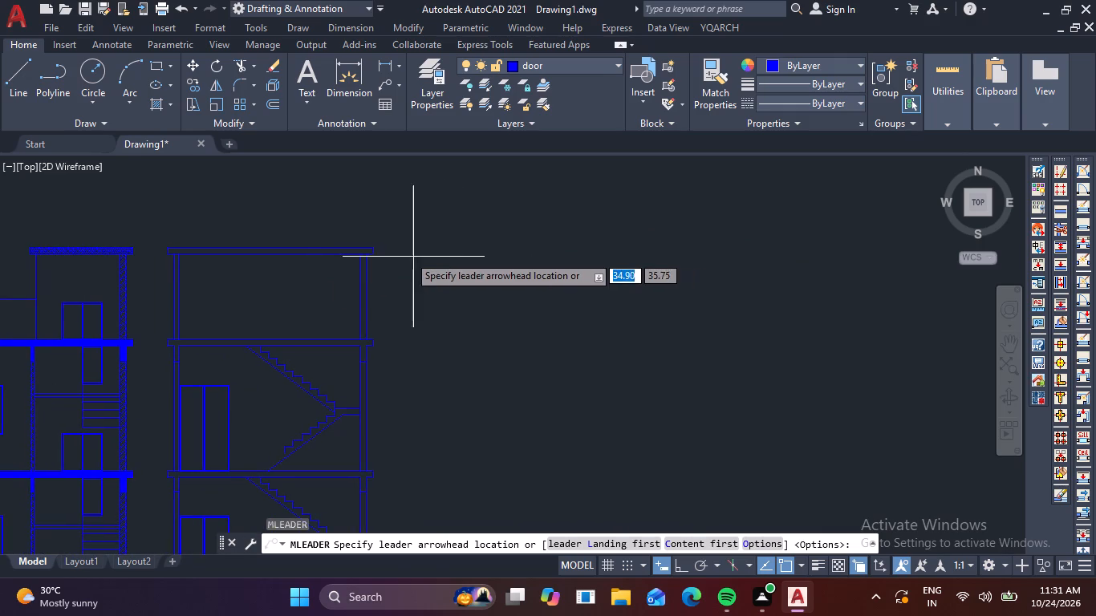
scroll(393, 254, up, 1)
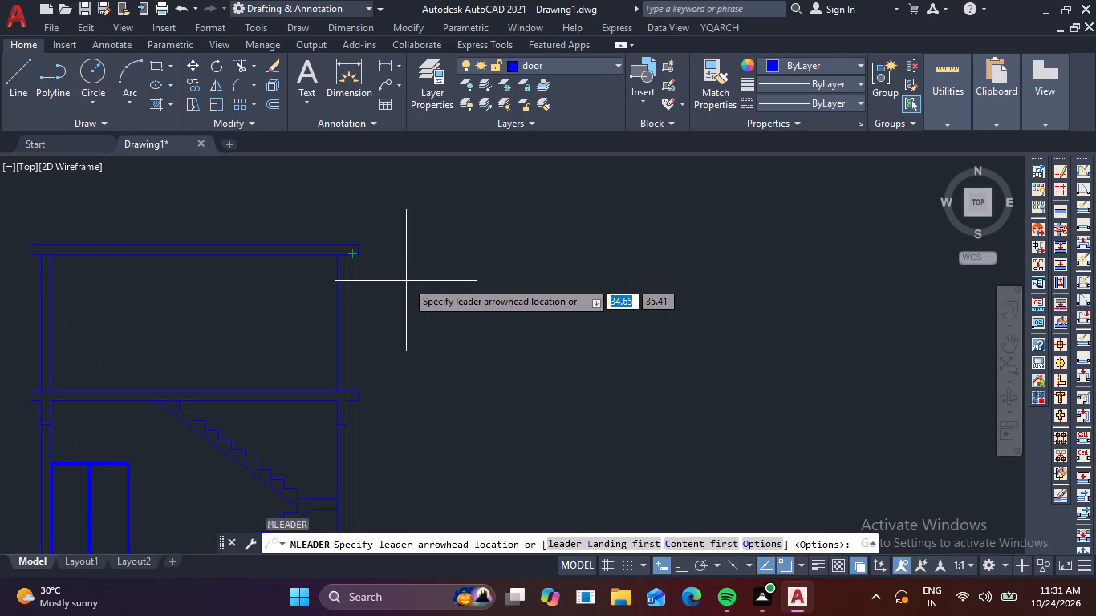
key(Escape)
Modify the Standard multileader style to allow a maximum of 3 leader points and set it as current.
text(MLS)
key(space)
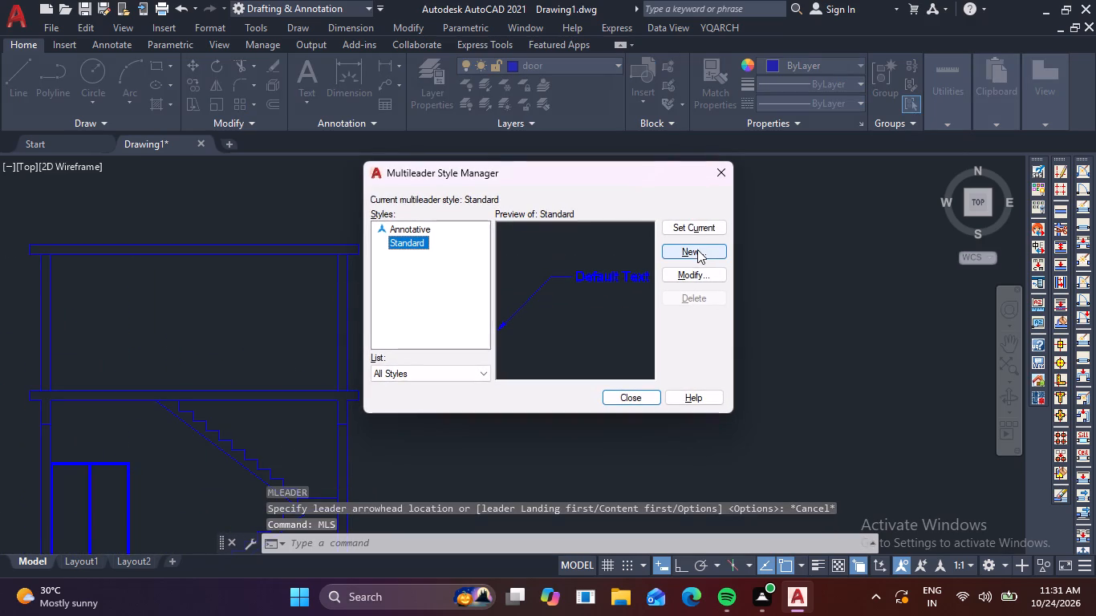
click(697, 250)
click(653, 241)
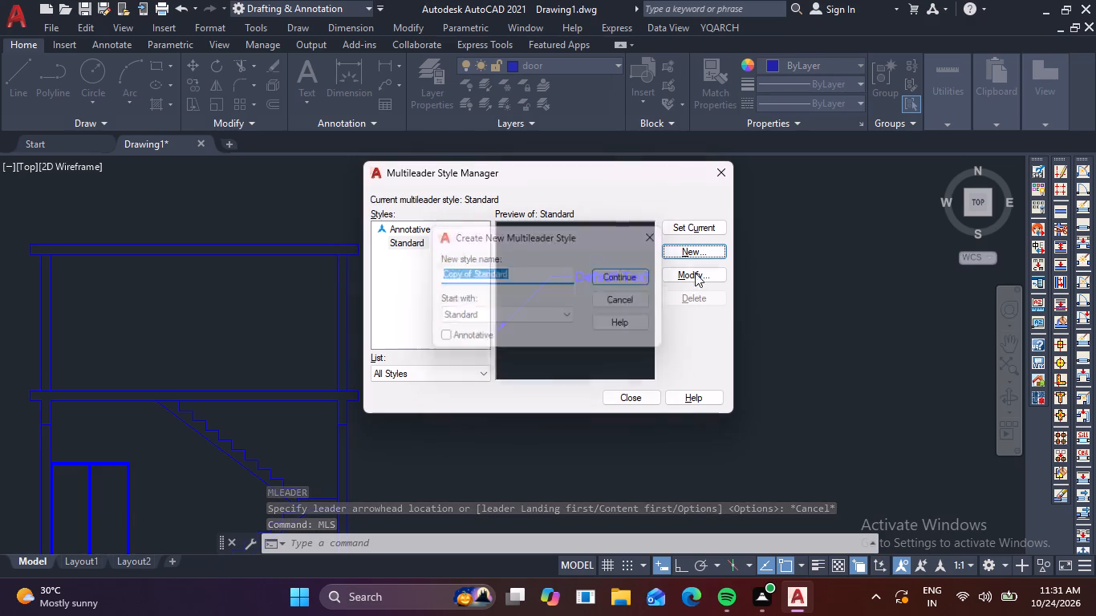
click(716, 276)
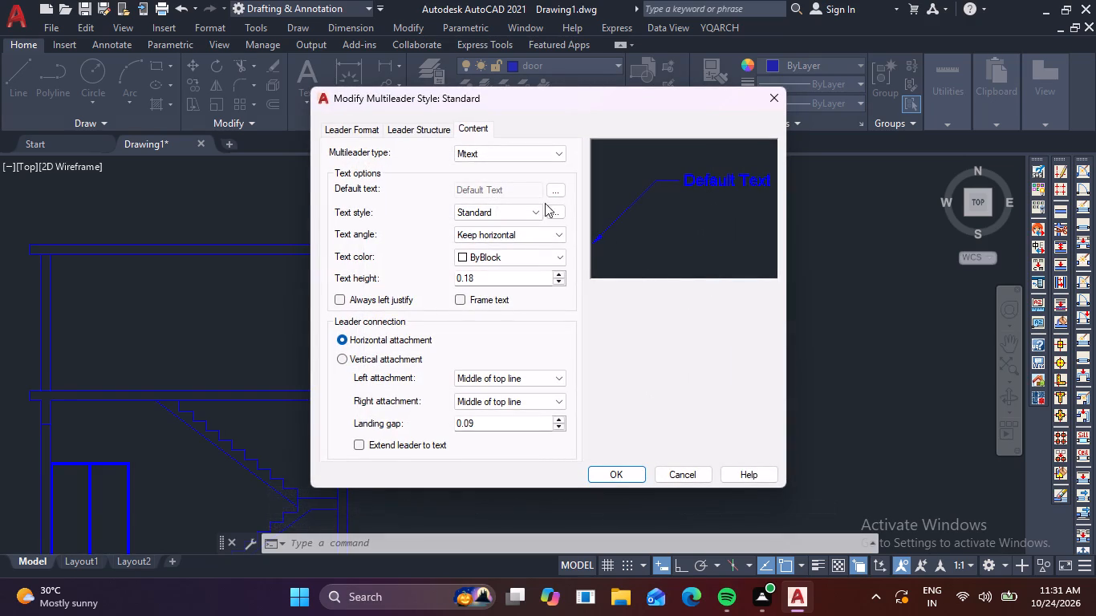
click(416, 128)
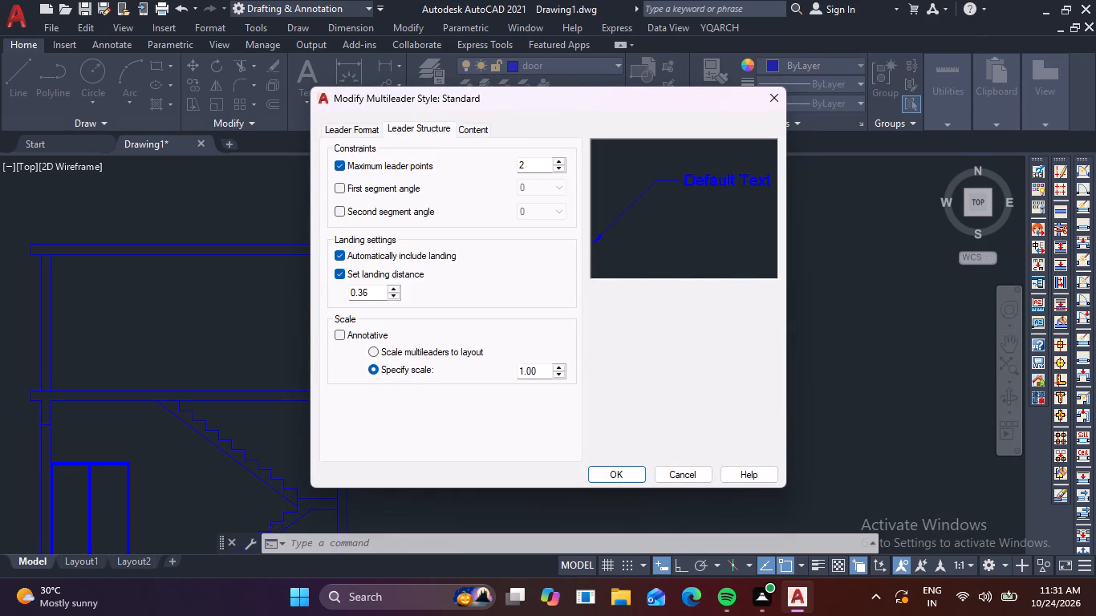
click(558, 163)
click(626, 476)
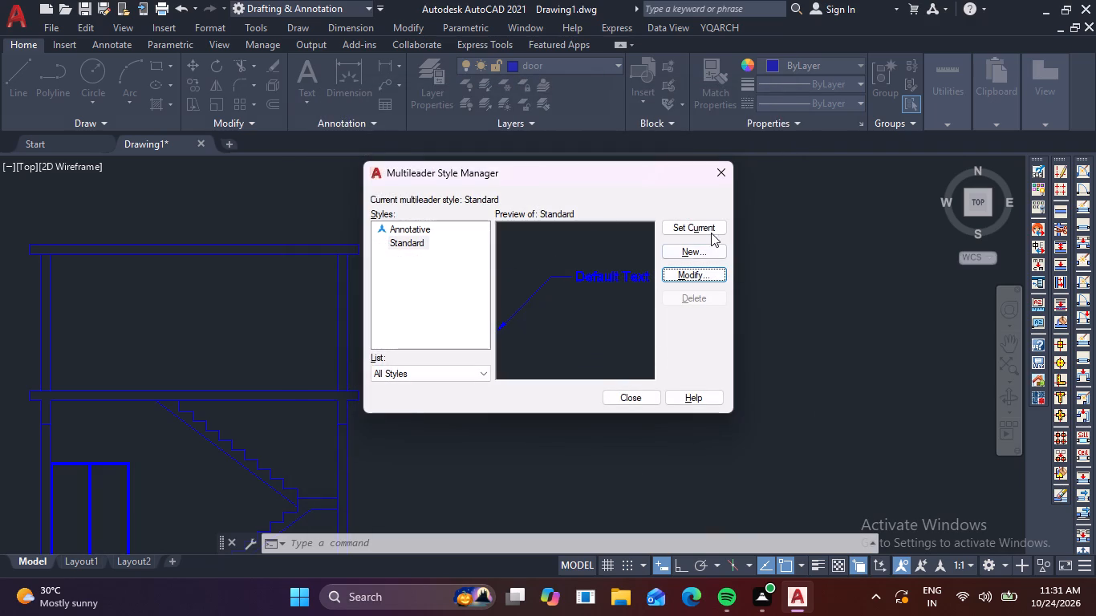
click(709, 229)
click(642, 401)
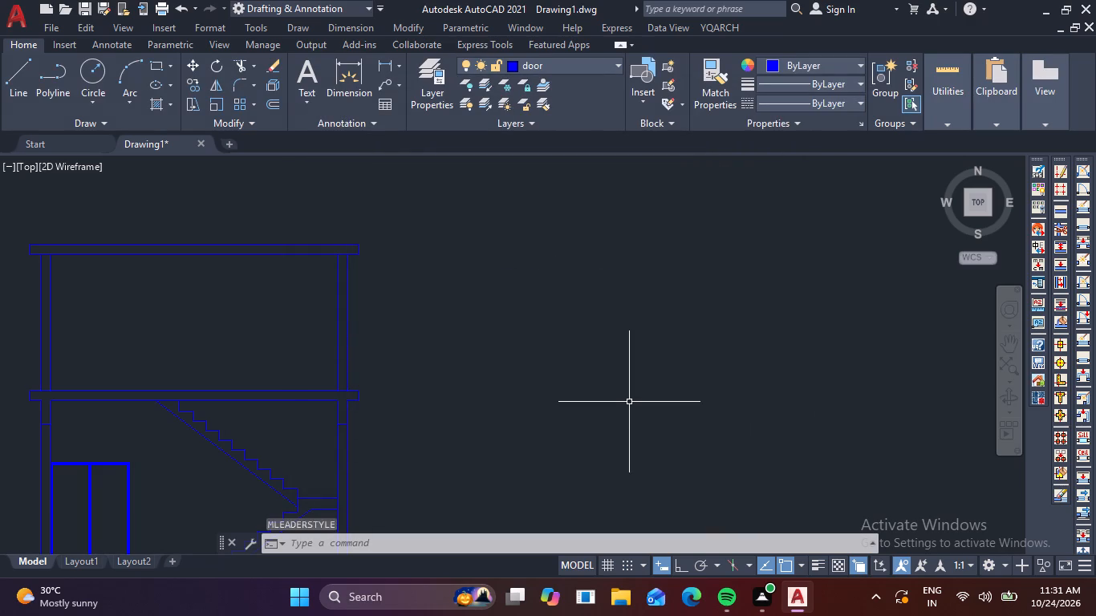
Add a three-point multileader reading RCC SLAB from the staircase section's roof slab overhang, with a horizontal ortho landing.
text(MULT)
key(space)
scroll(391, 243, up, 2)
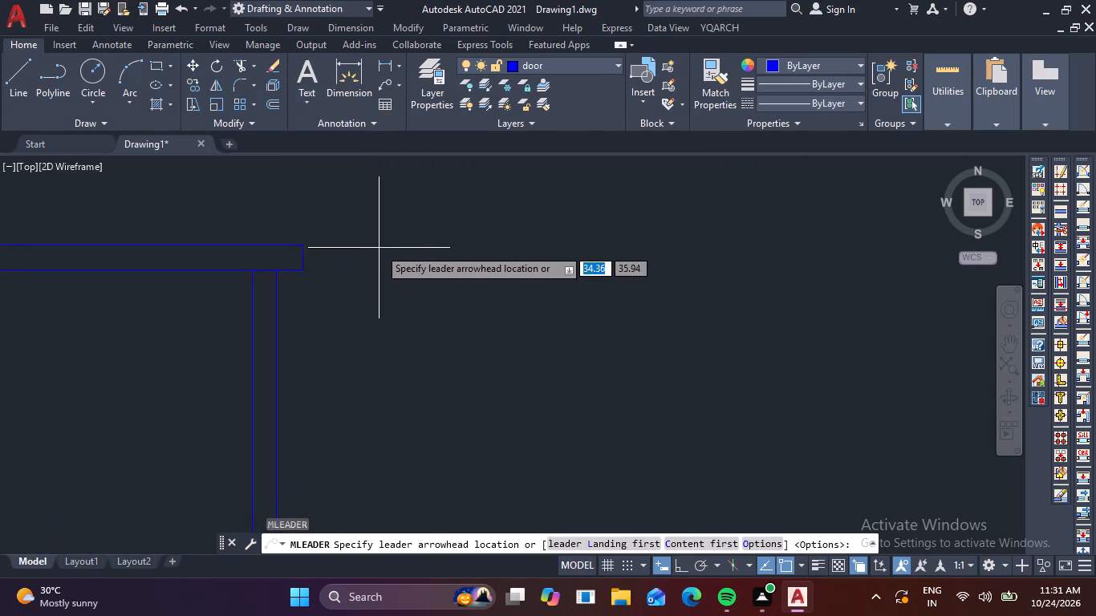
click(283, 258)
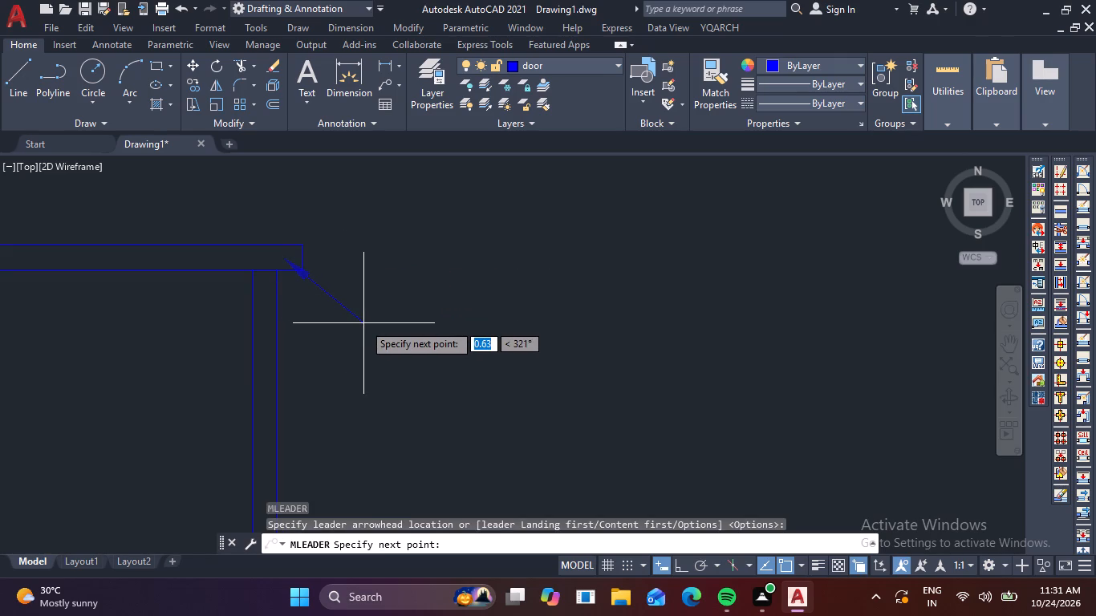
click(363, 323)
key(F8)
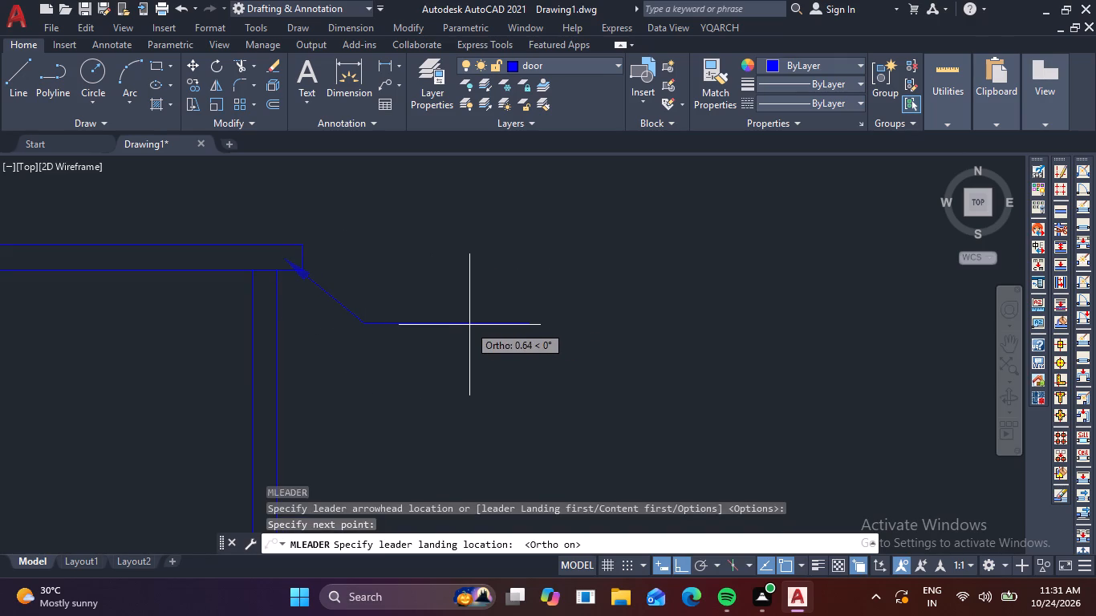
click(436, 326)
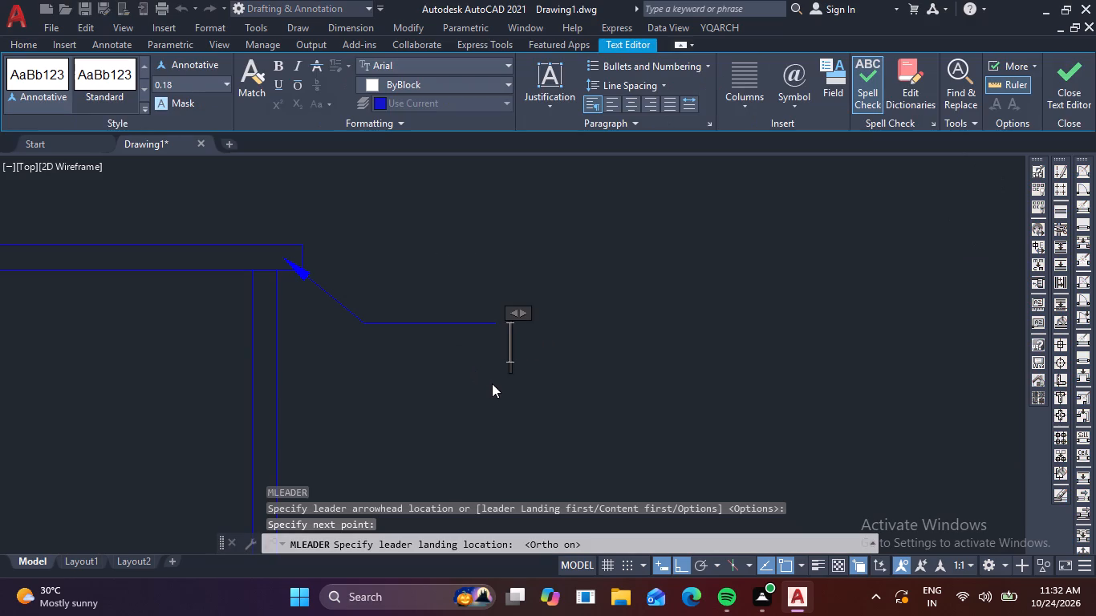
text(RCC)
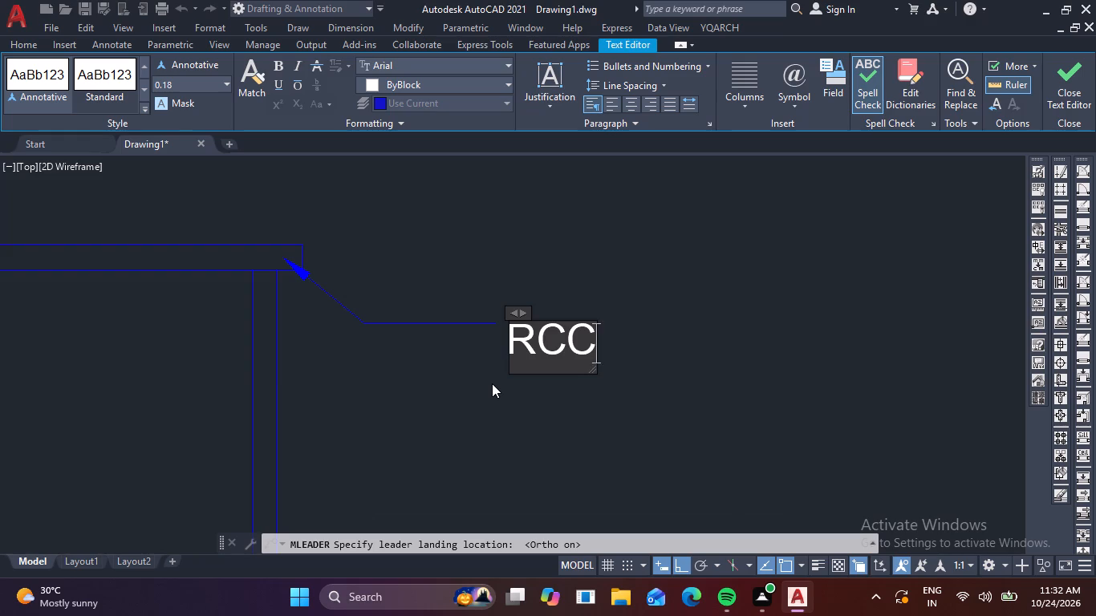
key(space)
text(SLA)
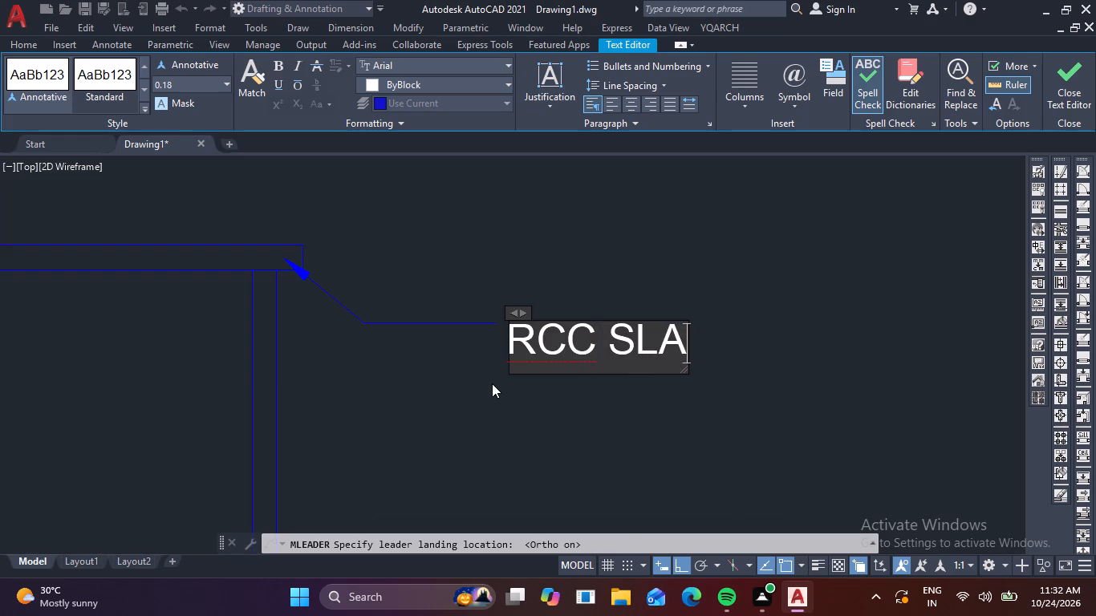
key(b)
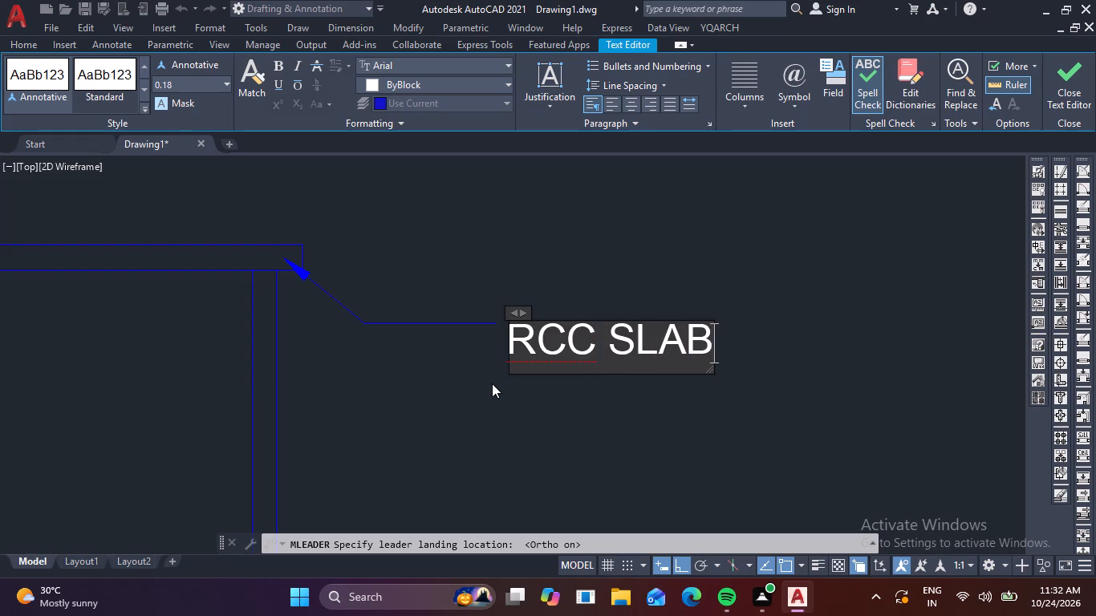
click(490, 386)
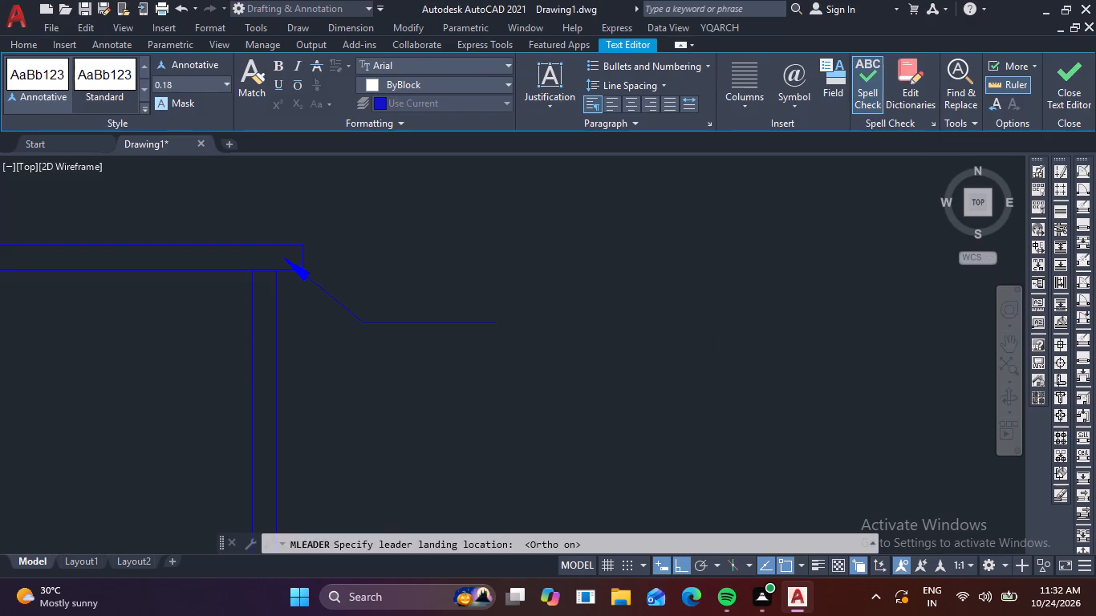
Add a horizontal multileader from the staircase section's top-storey outer wall, below RCC SLAB, reading BRICK WALL and 0.23M WIDE on two lines.
scroll(494, 385, down, 1)
middle_drag(518, 395, 548, 317)
scroll(548, 317, up, 1)
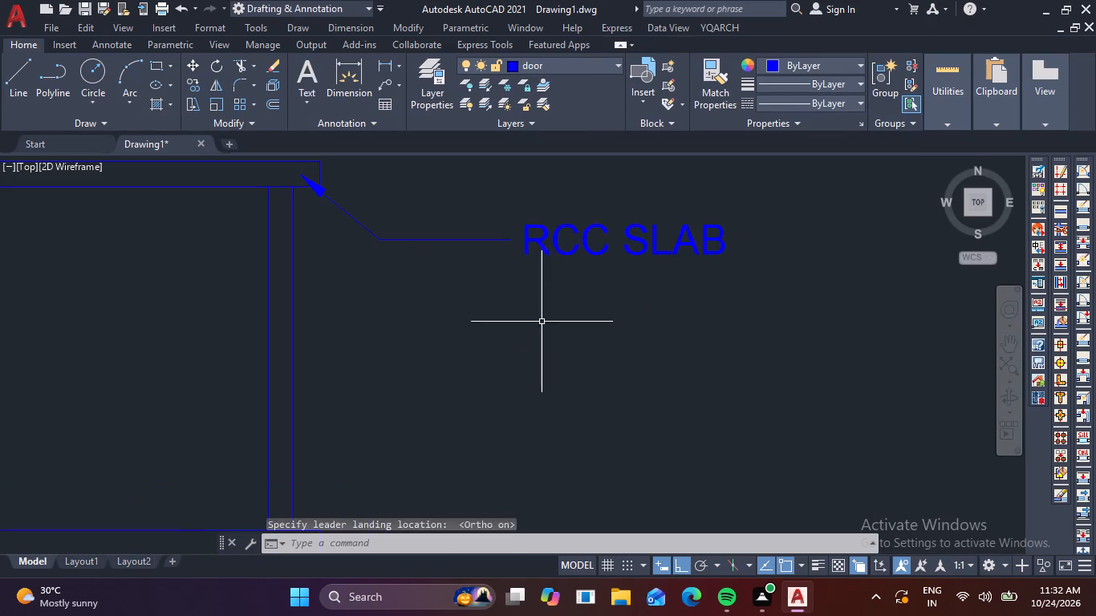
key(space)
scroll(531, 346, down, 2)
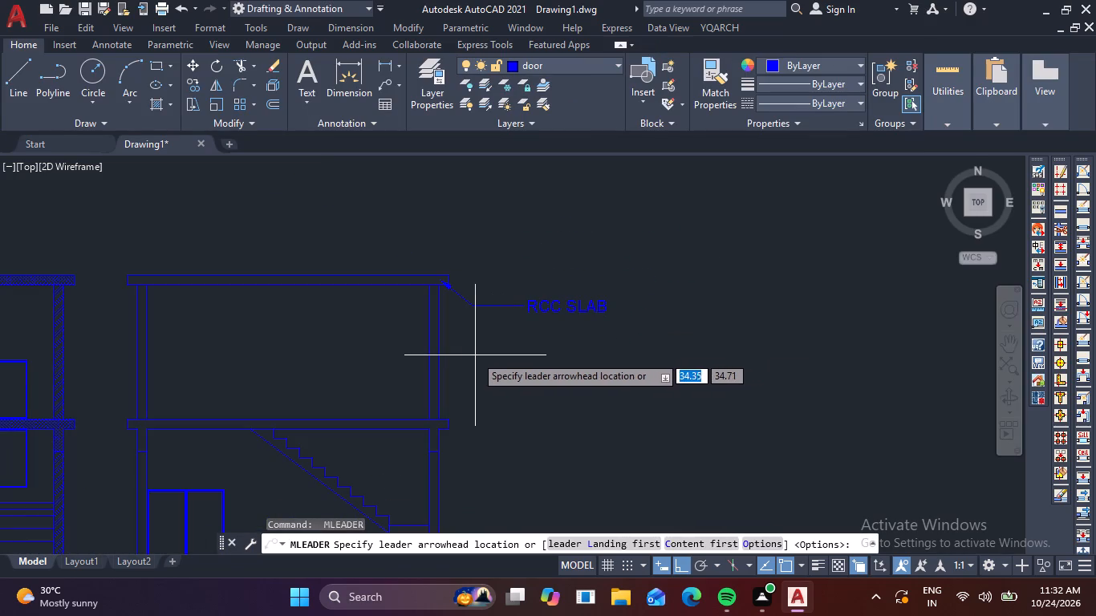
scroll(431, 336, up, 1)
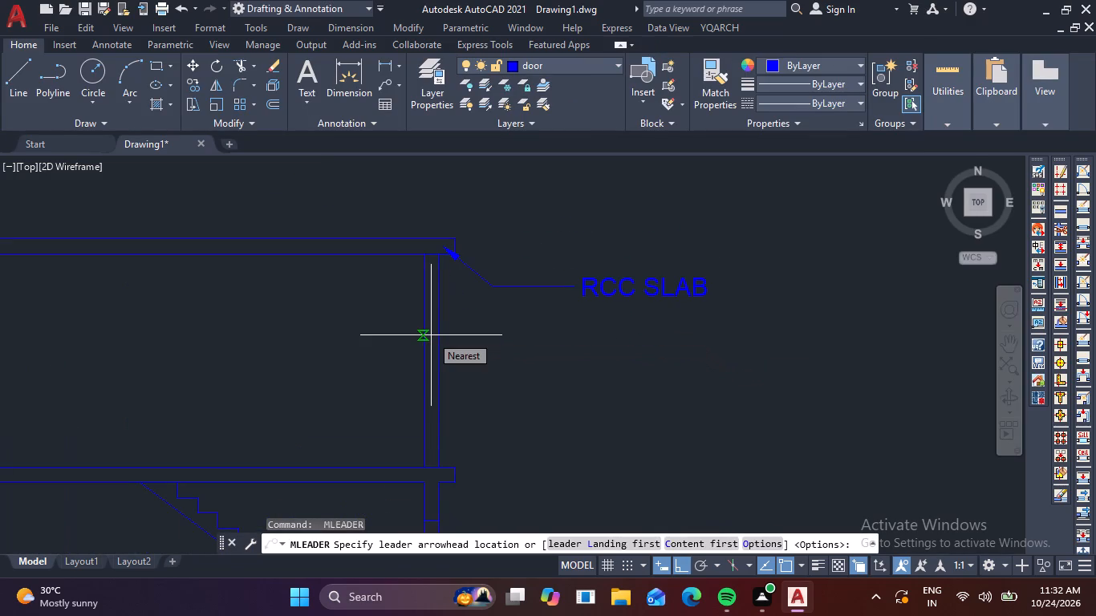
click(431, 334)
scroll(486, 326, up, 1)
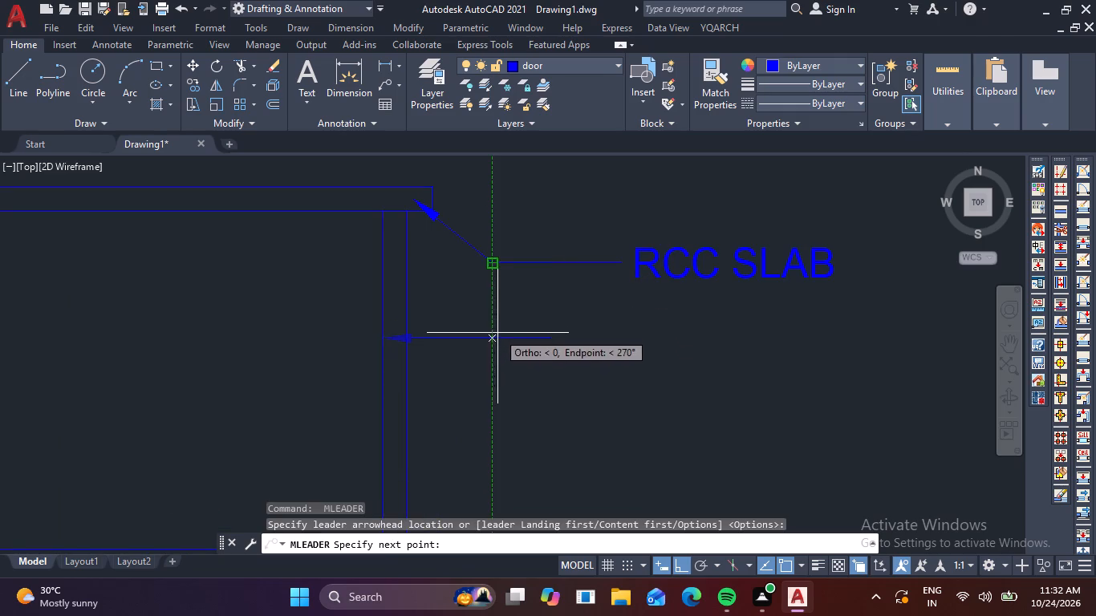
click(493, 336)
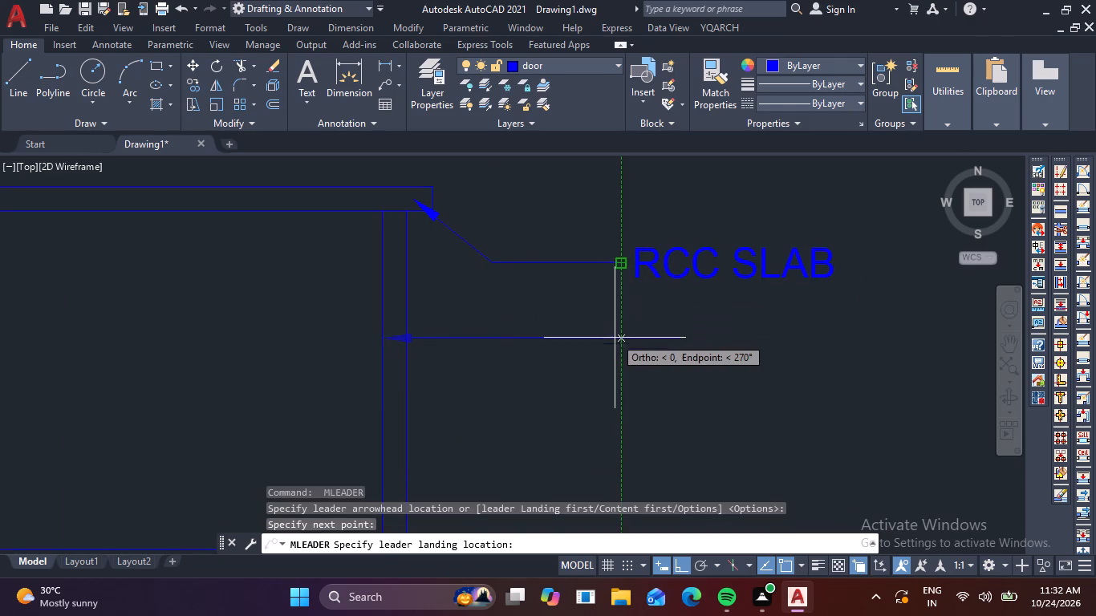
click(564, 348)
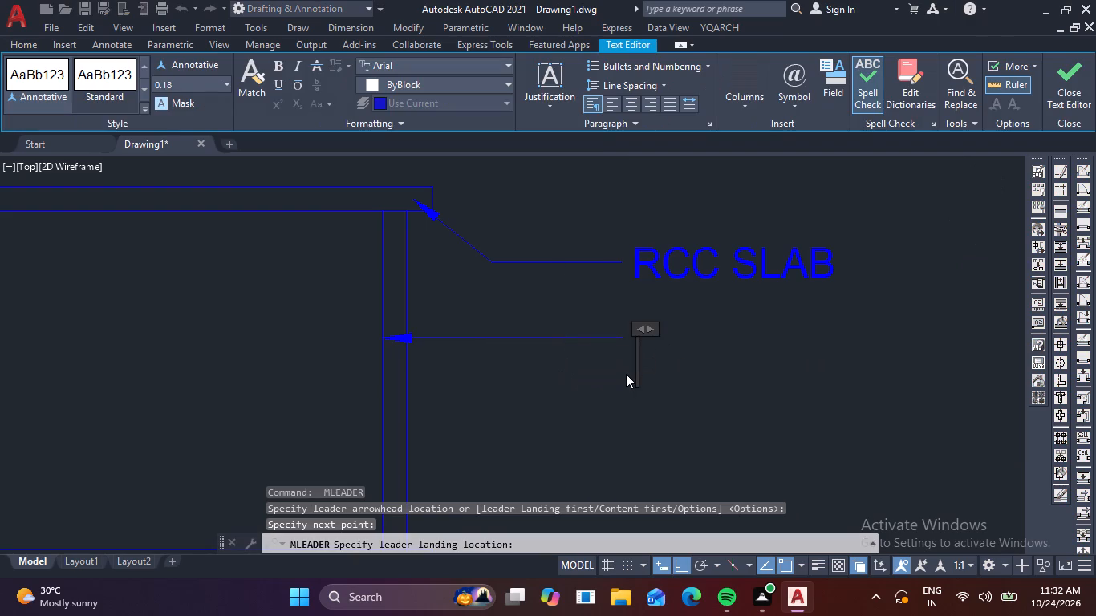
text(BRICK)
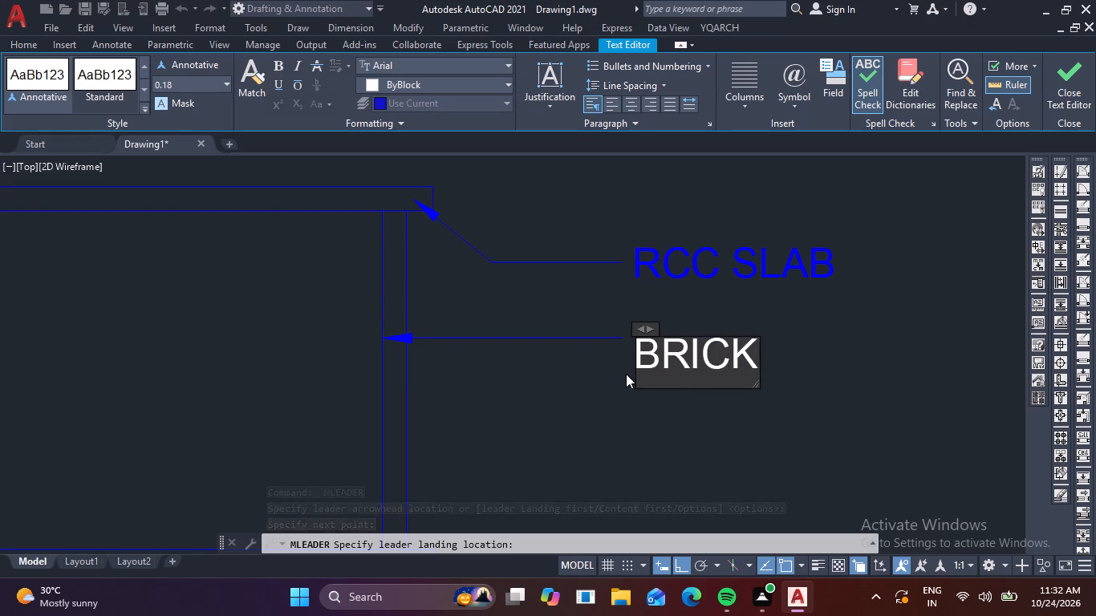
key(space)
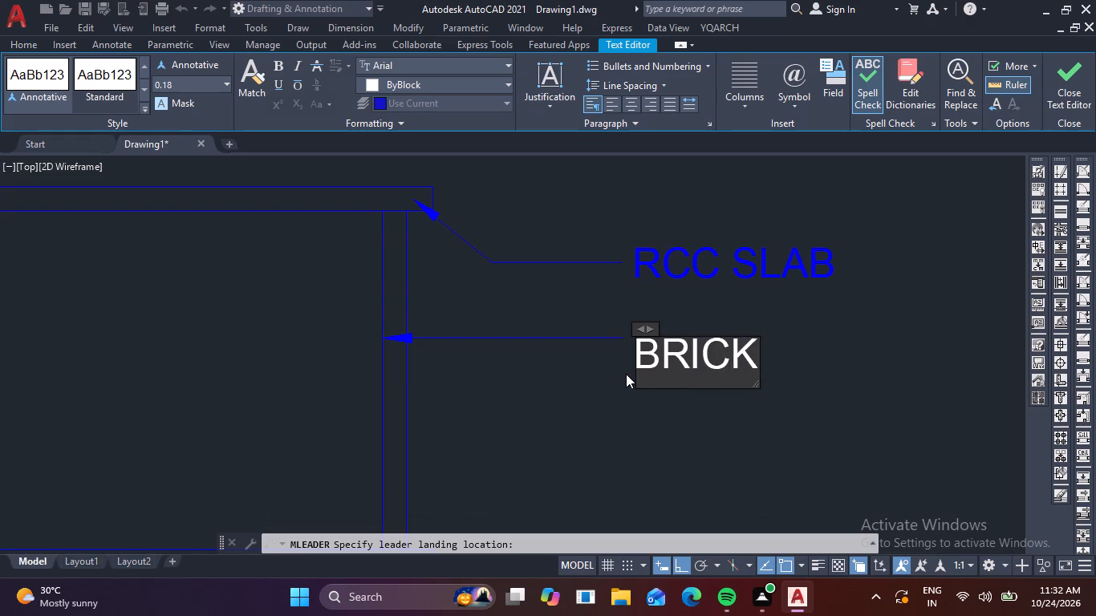
text(WALL)
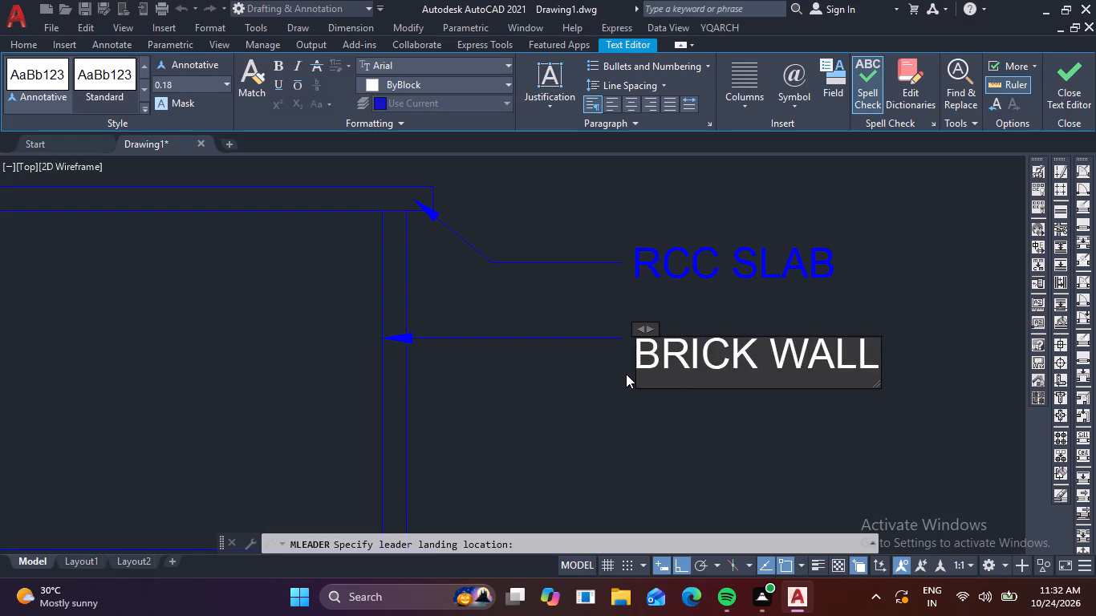
key(Return)
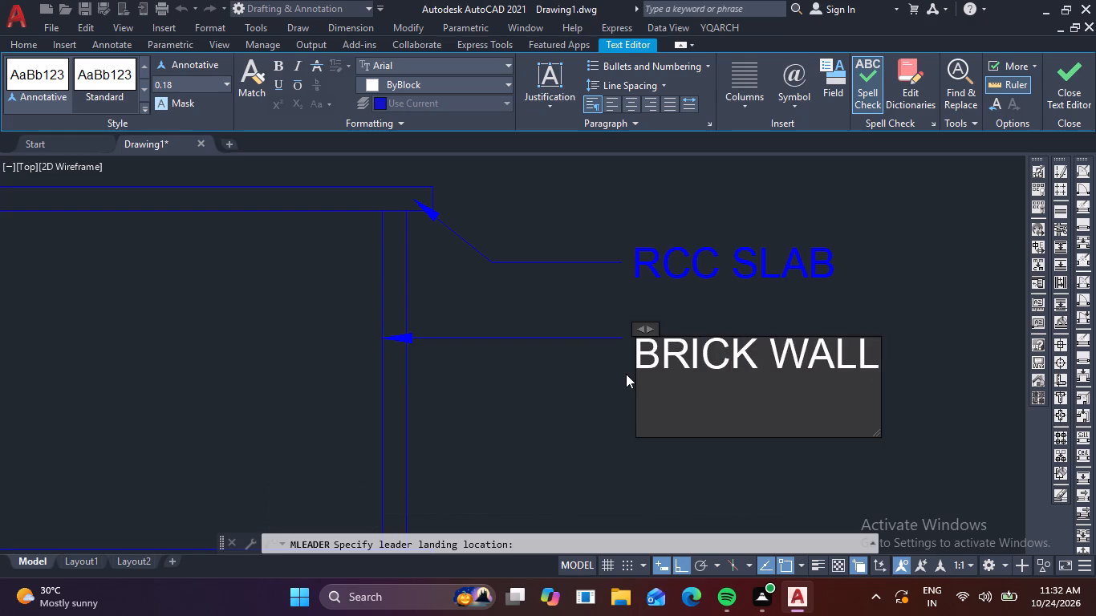
key(0)
text(23)
key(BackSpace)
key(BackSpace)
text(.23)
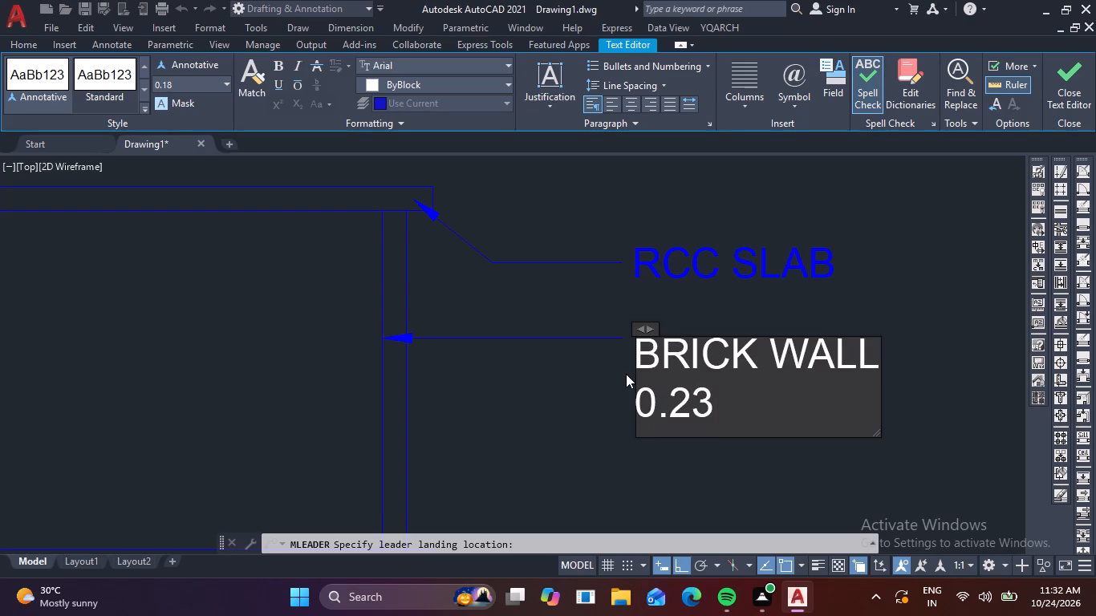
key(m)
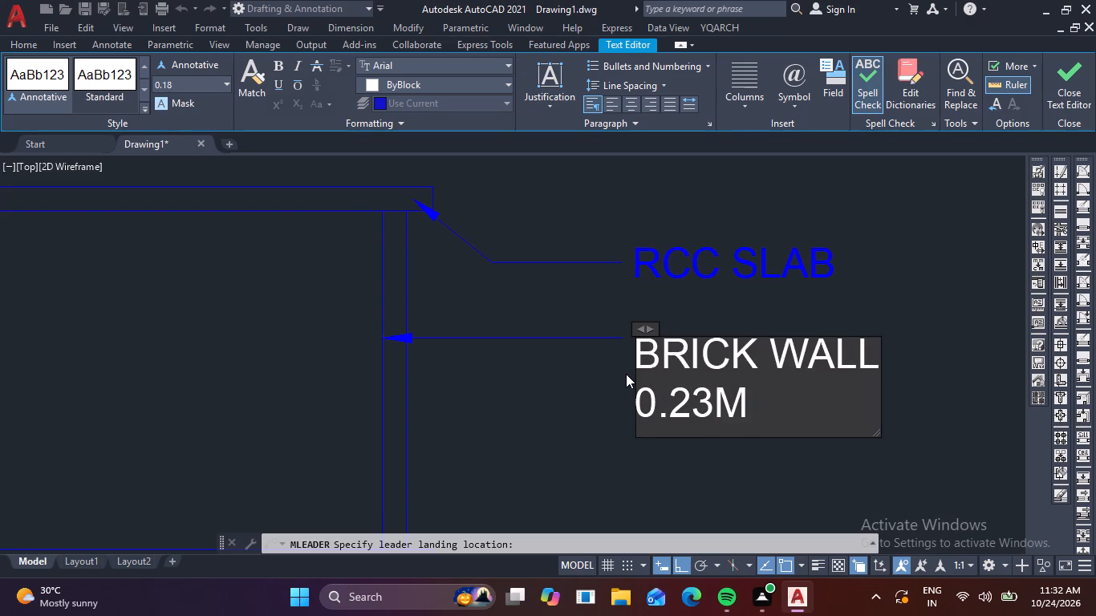
key(space)
text(WIDE)
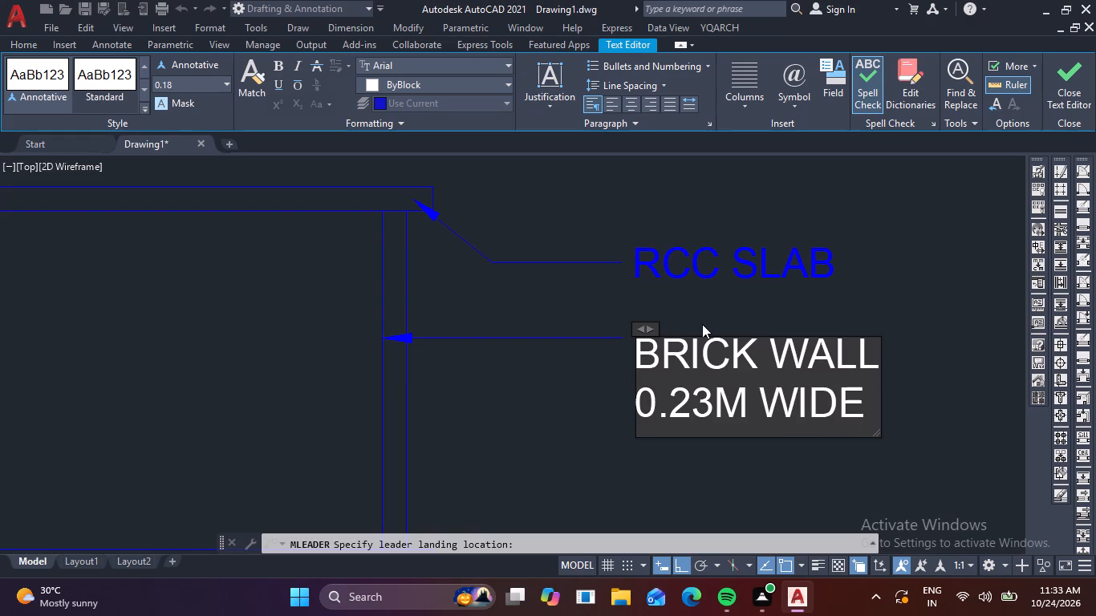
click(801, 221)
Add a horizontal multileader from the slab overhang just above the upper staircase, reading RCC and CORNICE on two lines.
scroll(801, 222, down, 2)
middle_drag(782, 322, 768, 302)
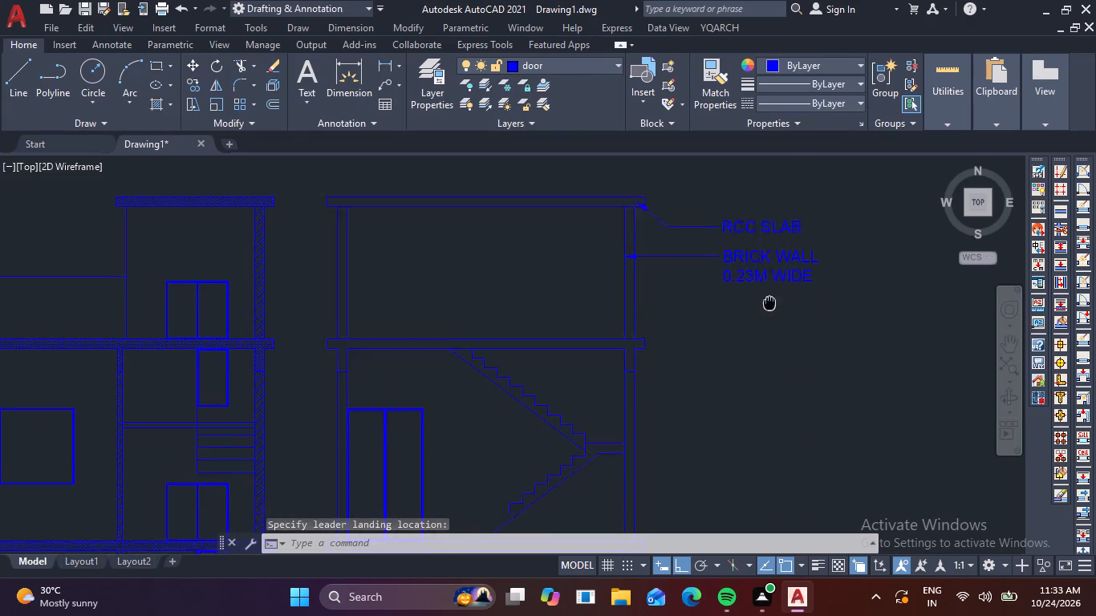
middle_drag(768, 302, 757, 282)
key(space)
scroll(687, 340, up, 3)
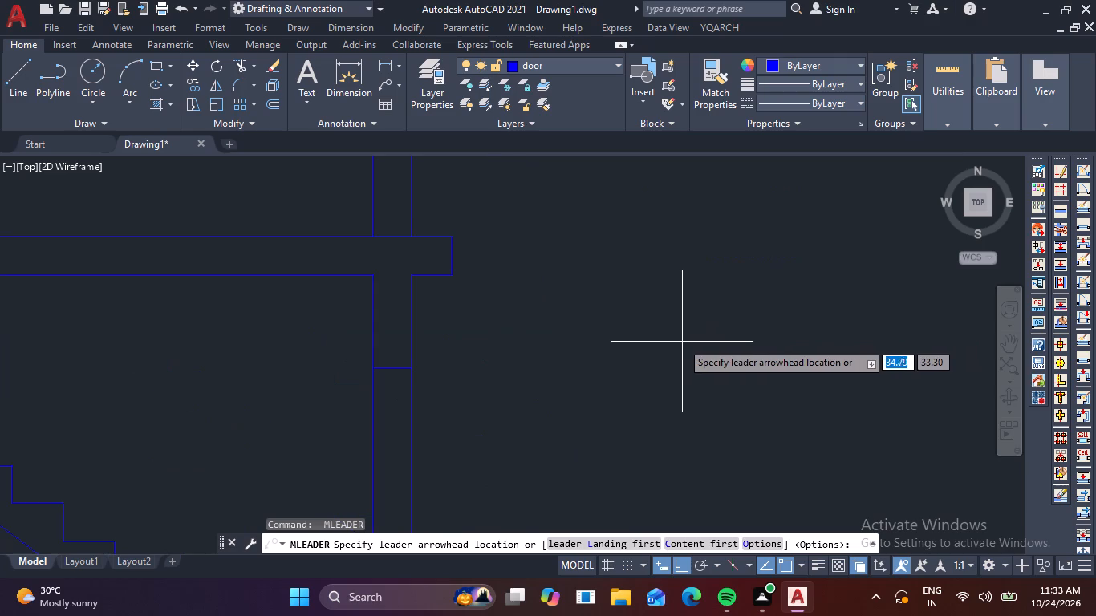
click(439, 258)
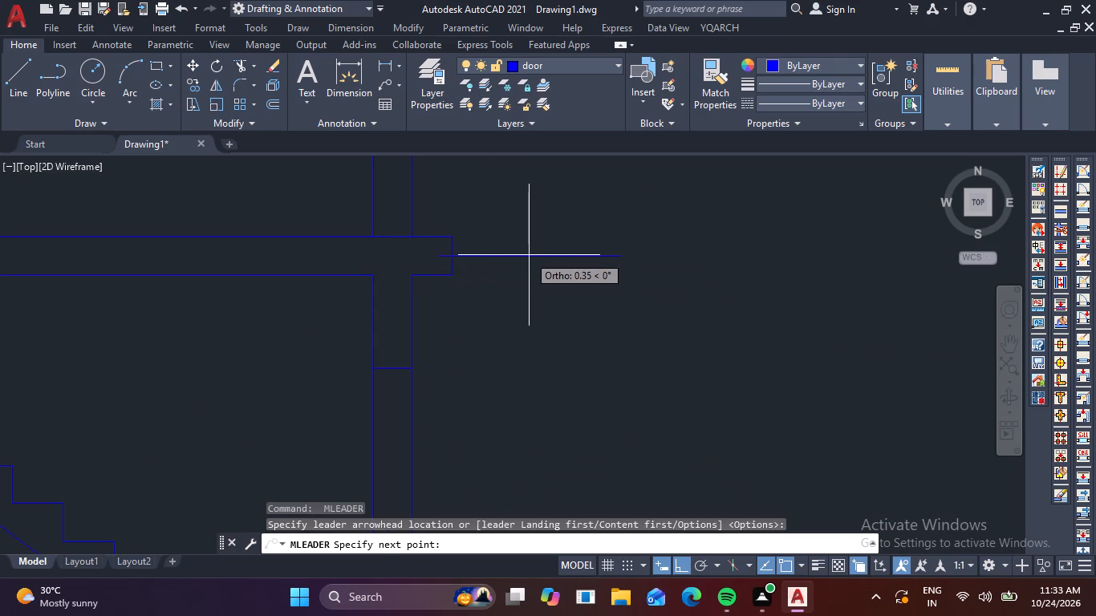
scroll(569, 260, down, 2)
middle_drag(623, 267, 519, 303)
scroll(519, 303, down, 1)
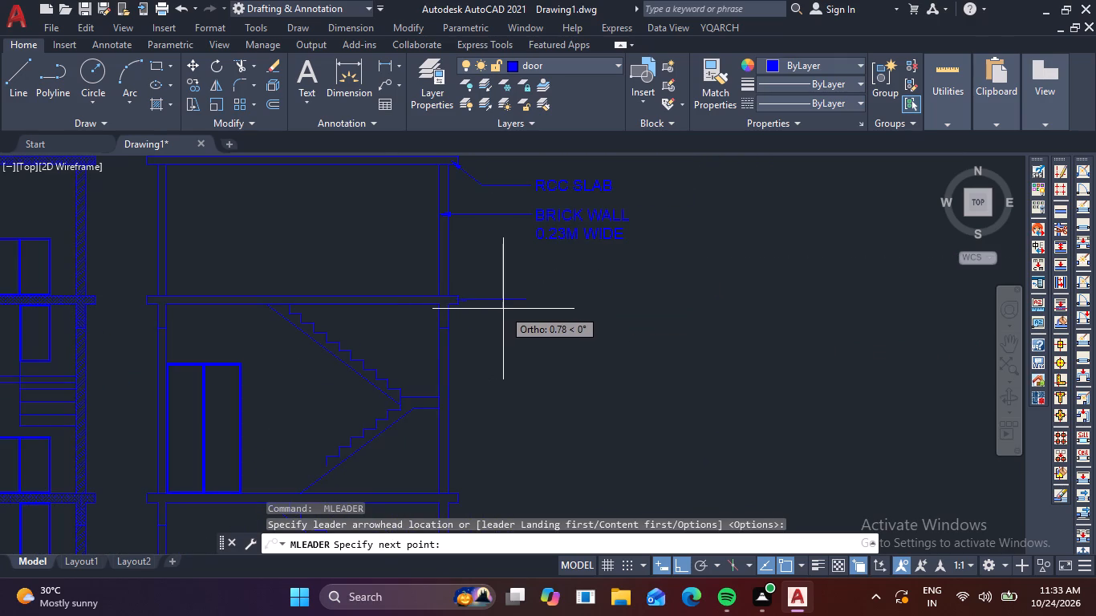
click(505, 310)
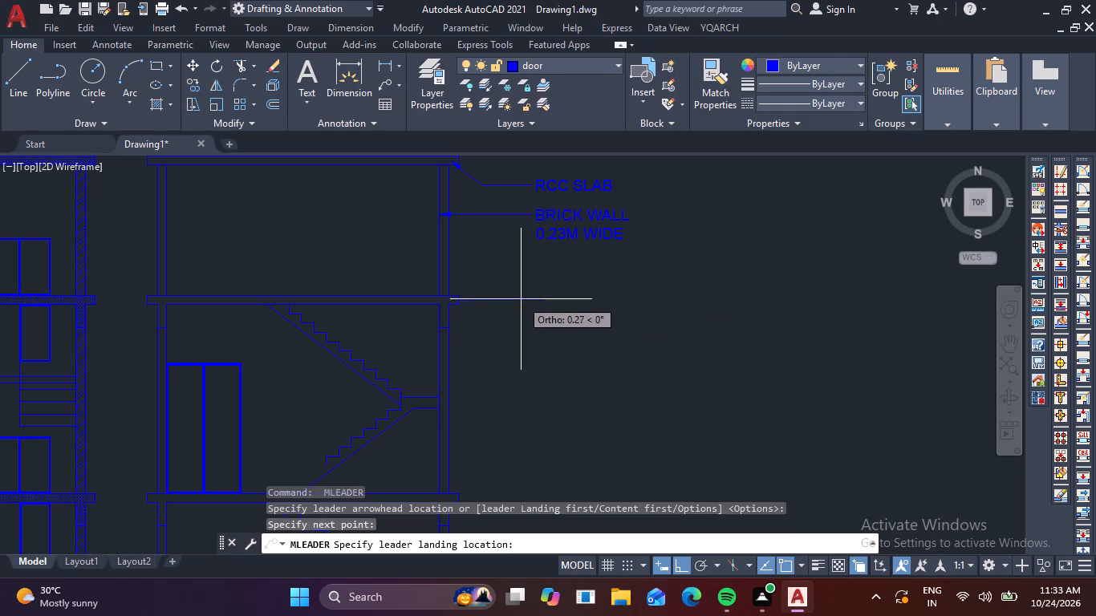
scroll(512, 297, up, 2)
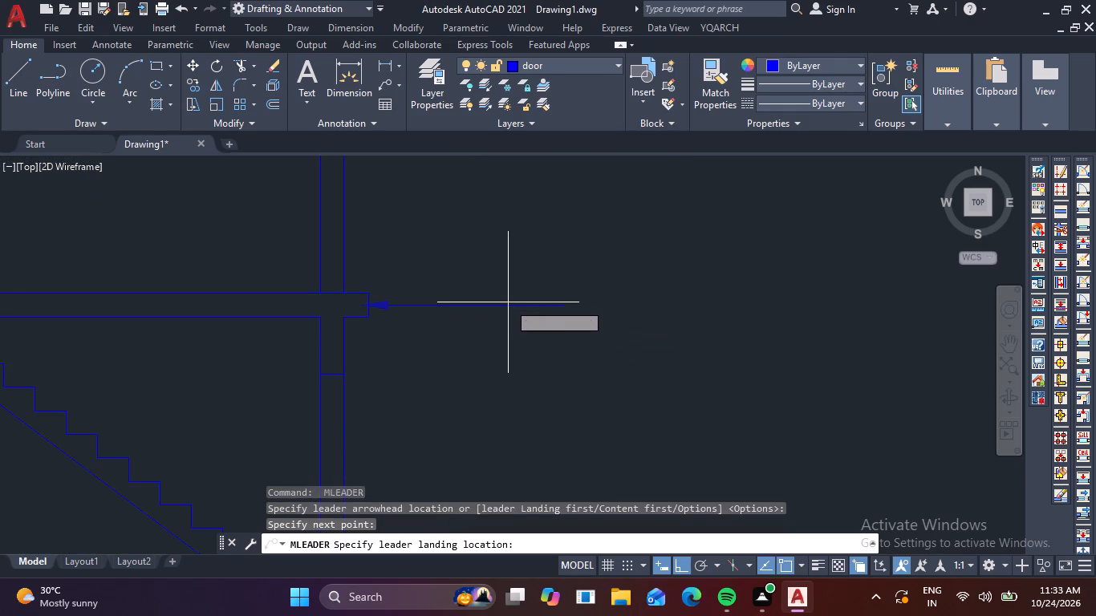
scroll(507, 303, down, 1)
click(502, 307)
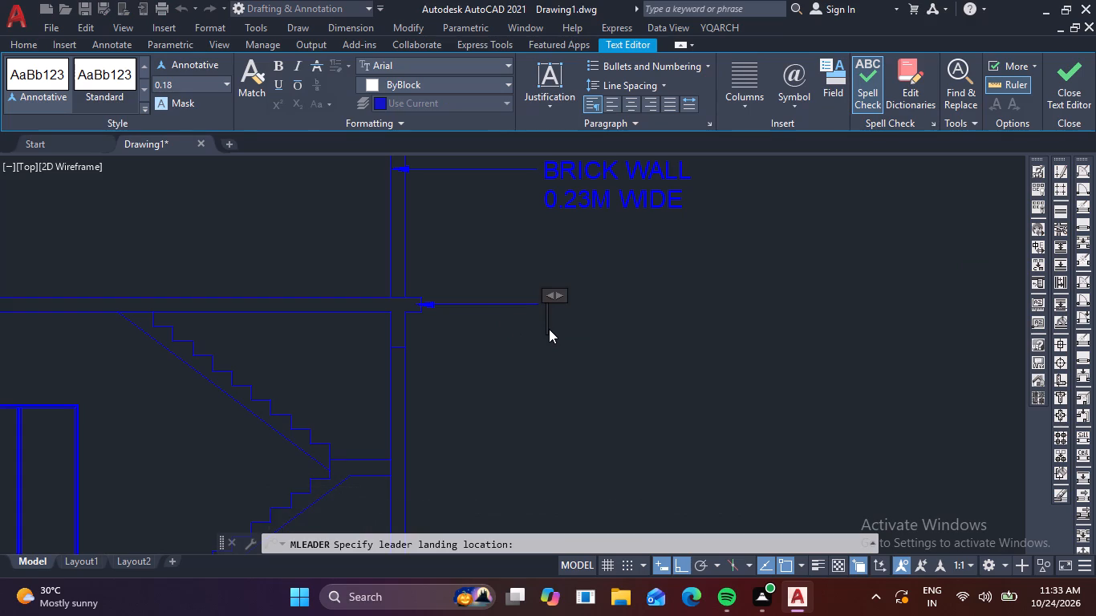
text(RCC)
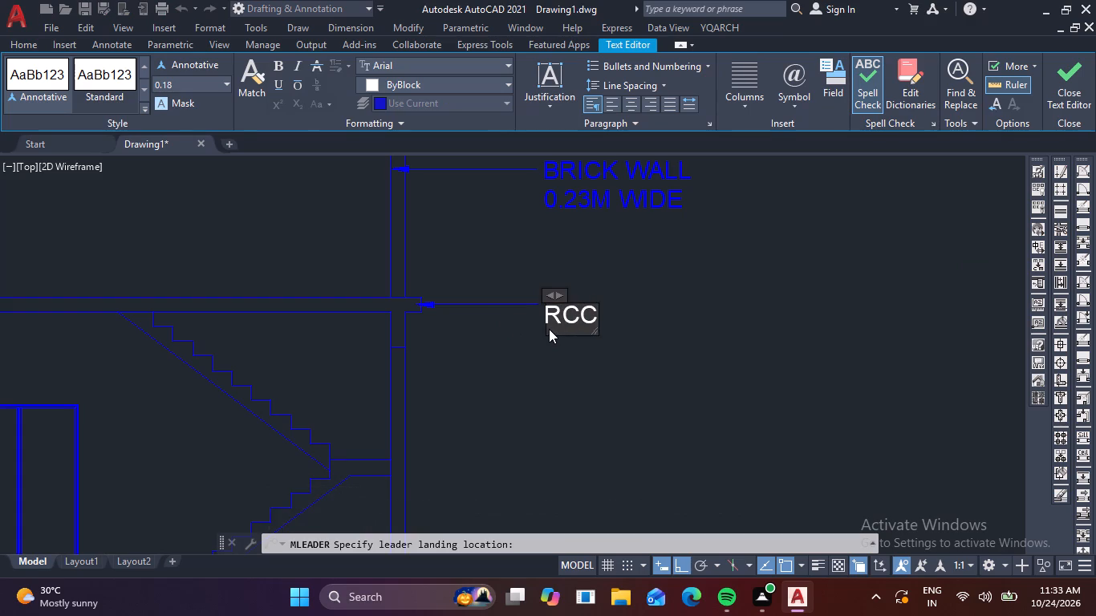
key(Return)
text(CON)
key(BackSpace)
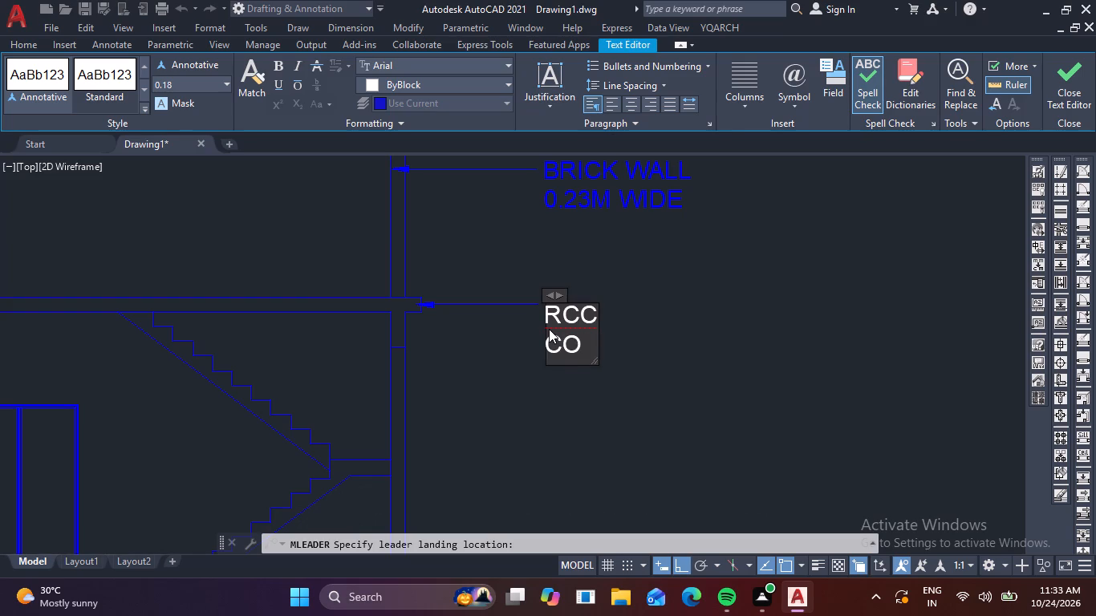
key(r)
text(NI)
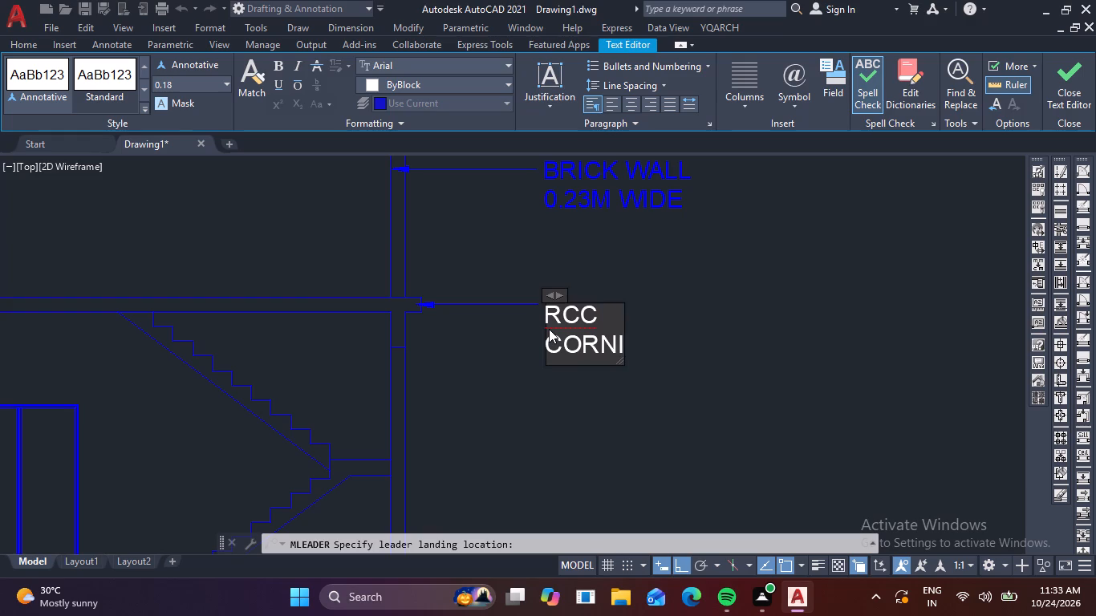
text(CE)
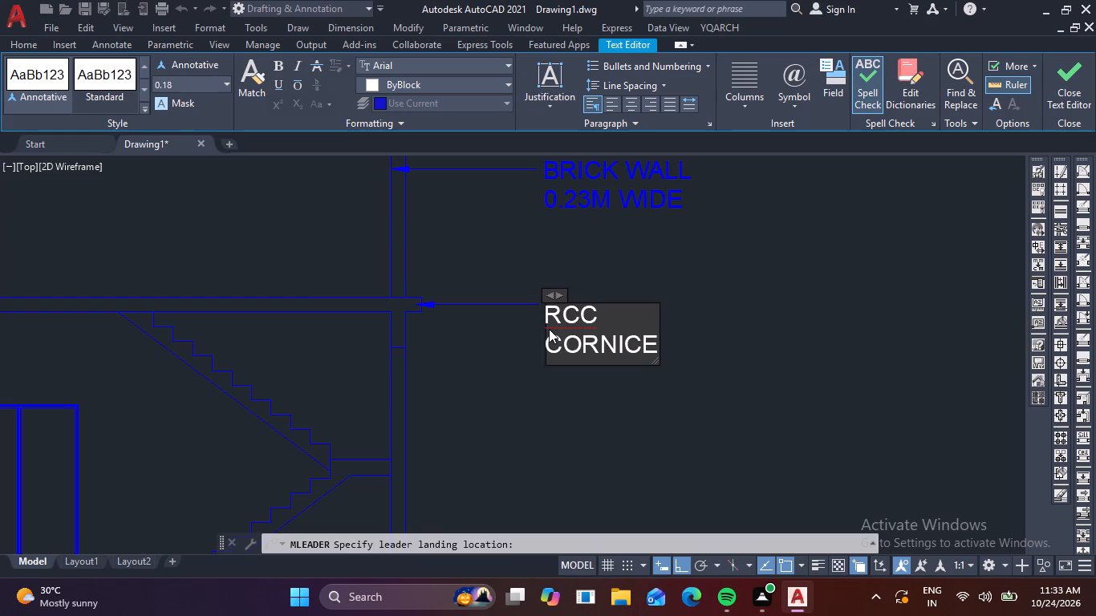
click(661, 261)
Move the RCC CORNICE multileader from its arrow tip to the slab overhang's upper outer corner, with ortho off.
scroll(418, 327, up, 2)
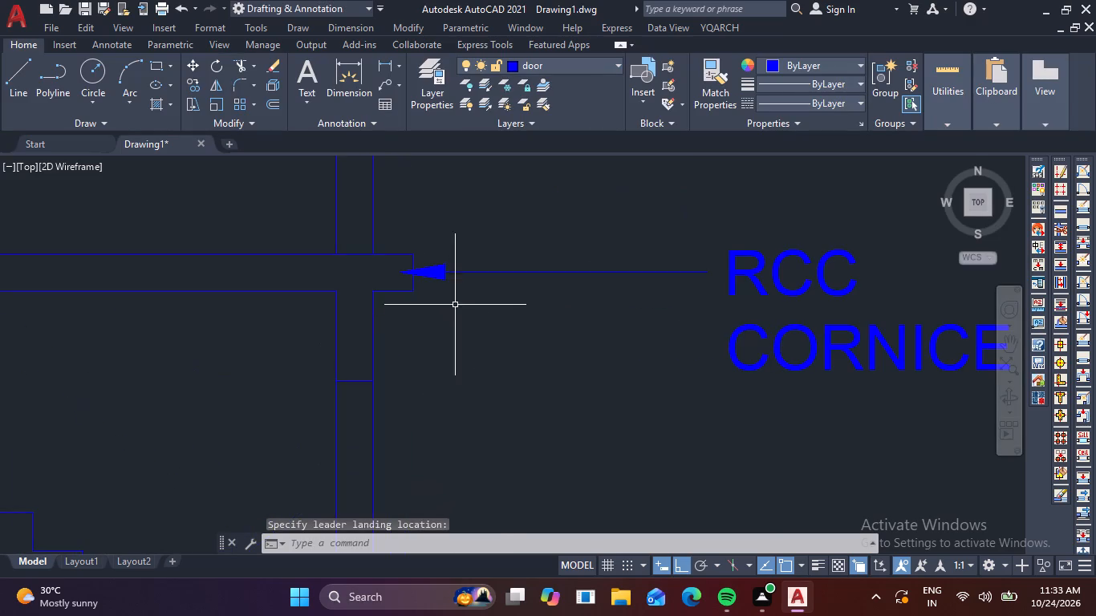
click(464, 296)
click(457, 270)
key(m)
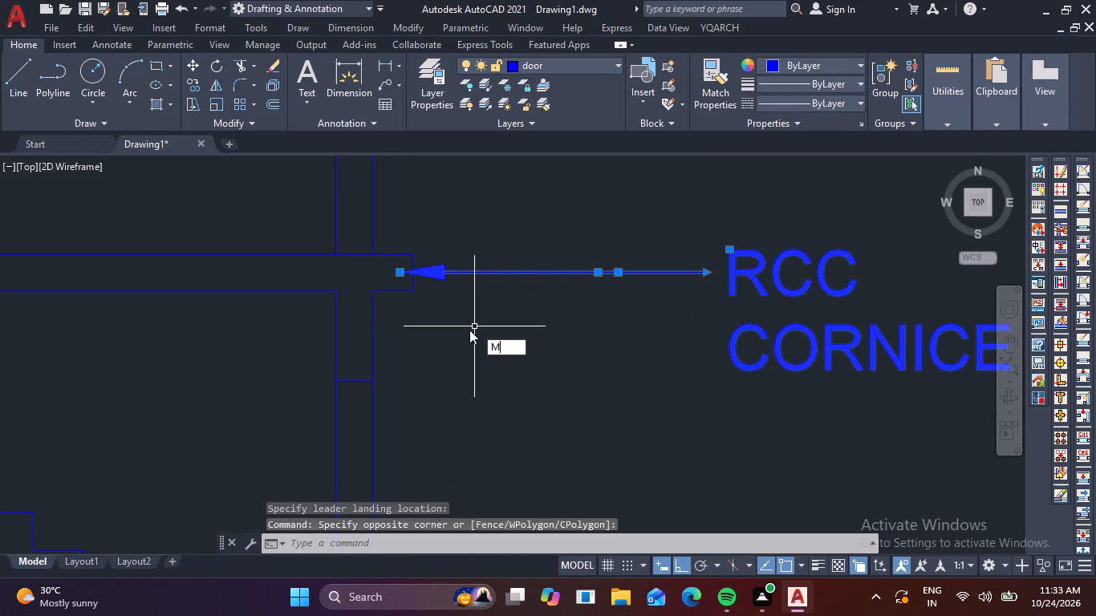
key(space)
scroll(406, 299, up, 2)
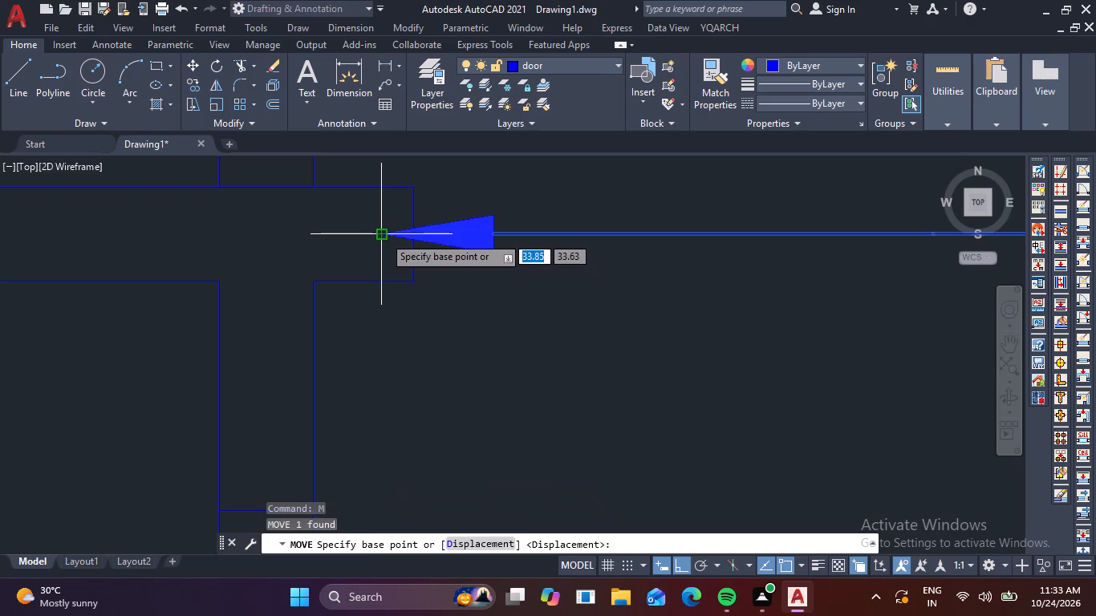
click(384, 236)
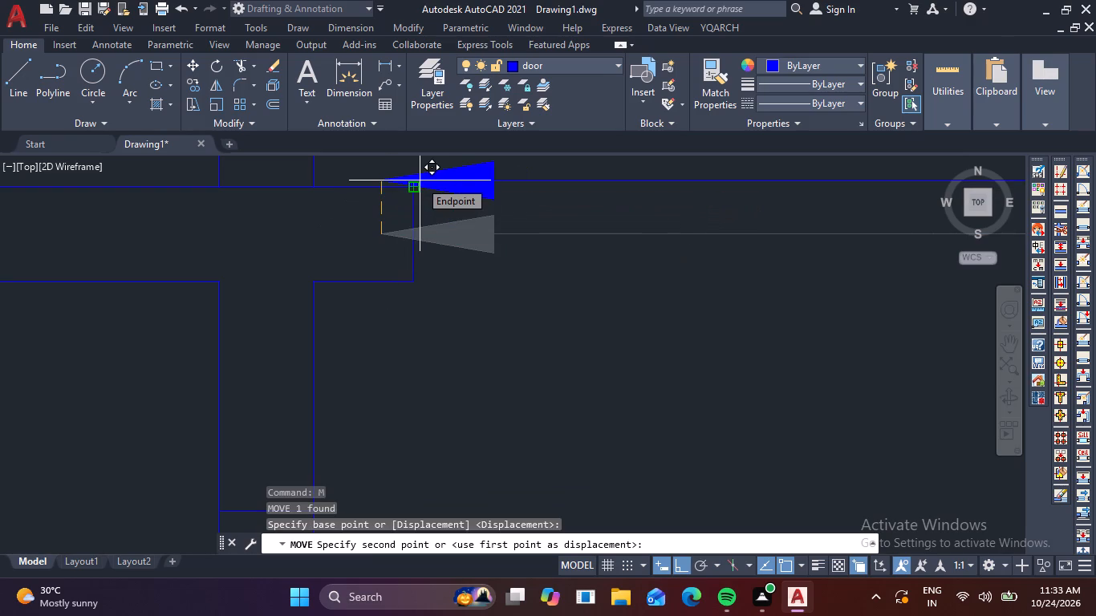
key(F8)
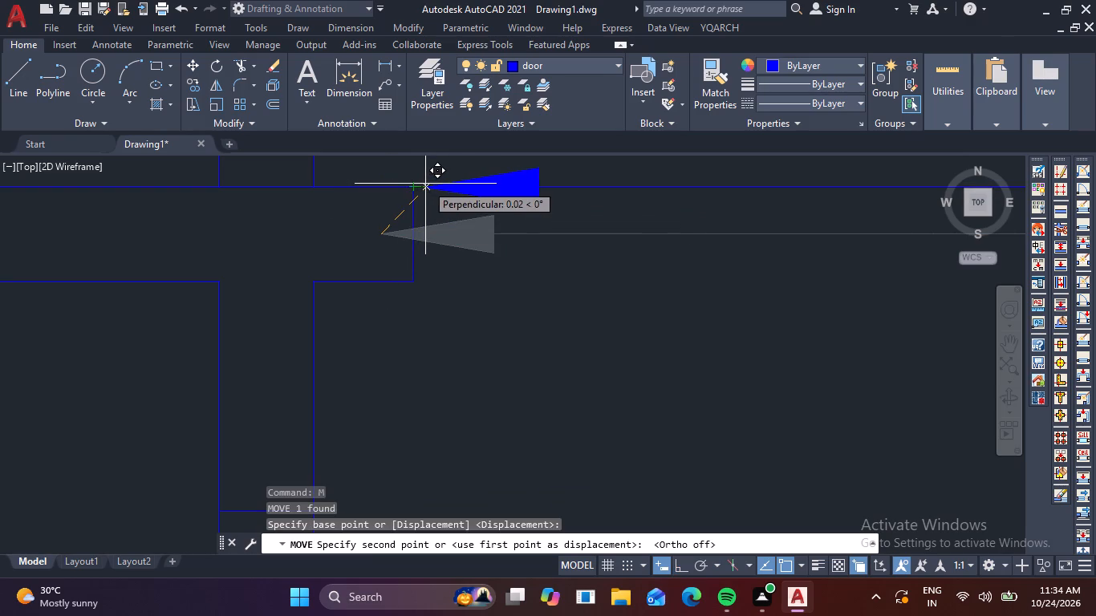
click(417, 185)
scroll(454, 176, down, 5)
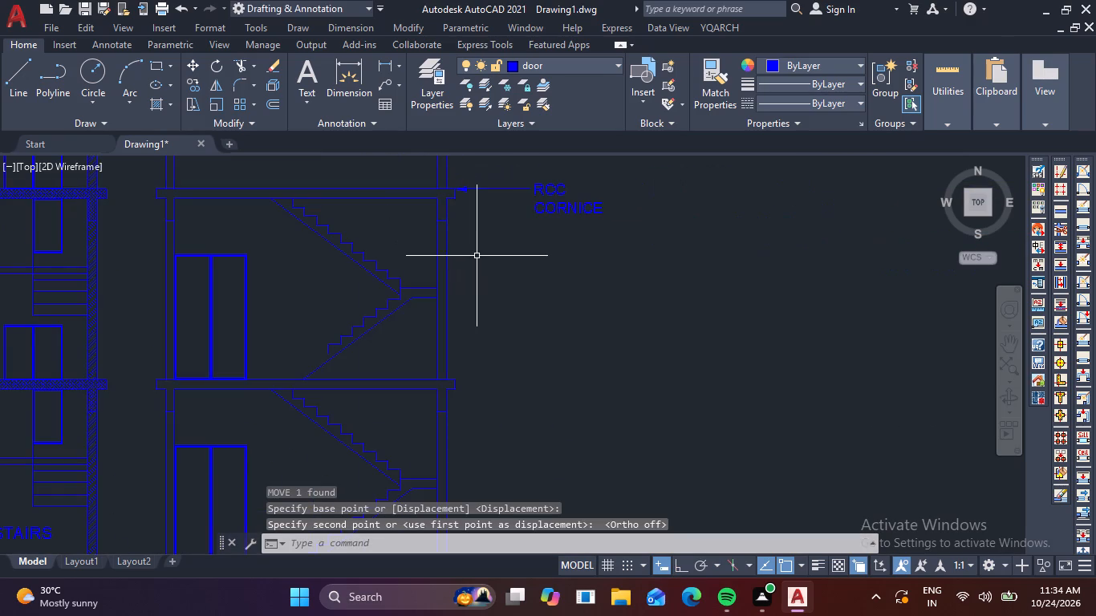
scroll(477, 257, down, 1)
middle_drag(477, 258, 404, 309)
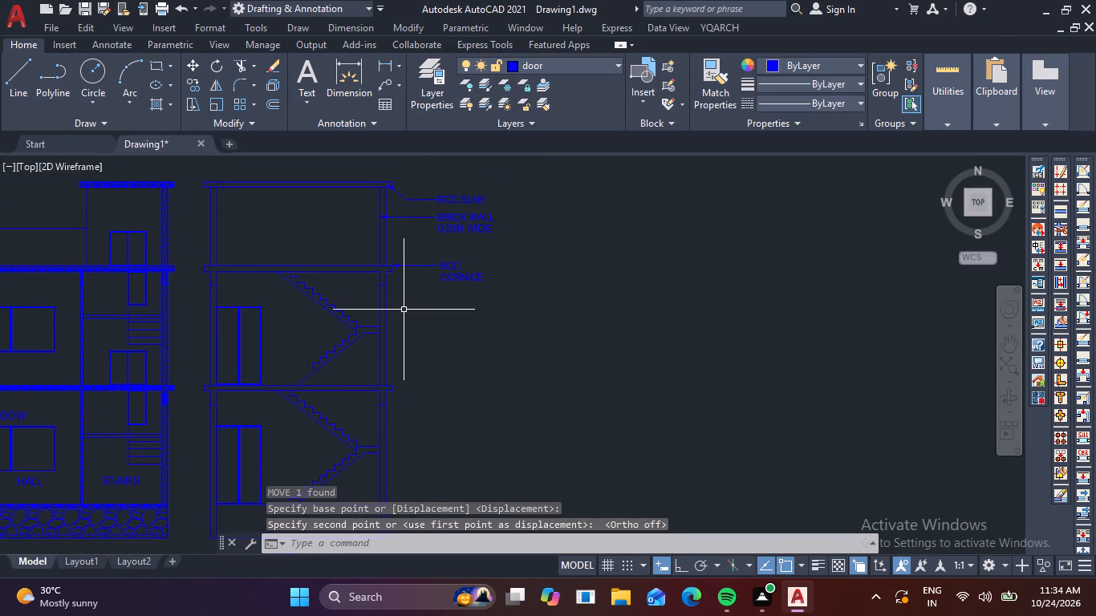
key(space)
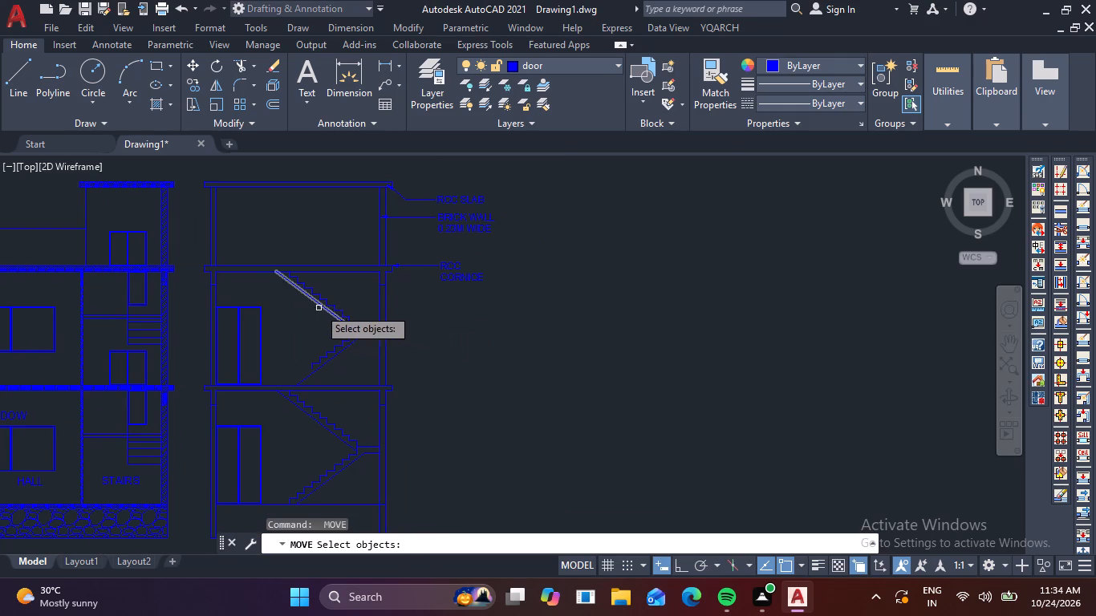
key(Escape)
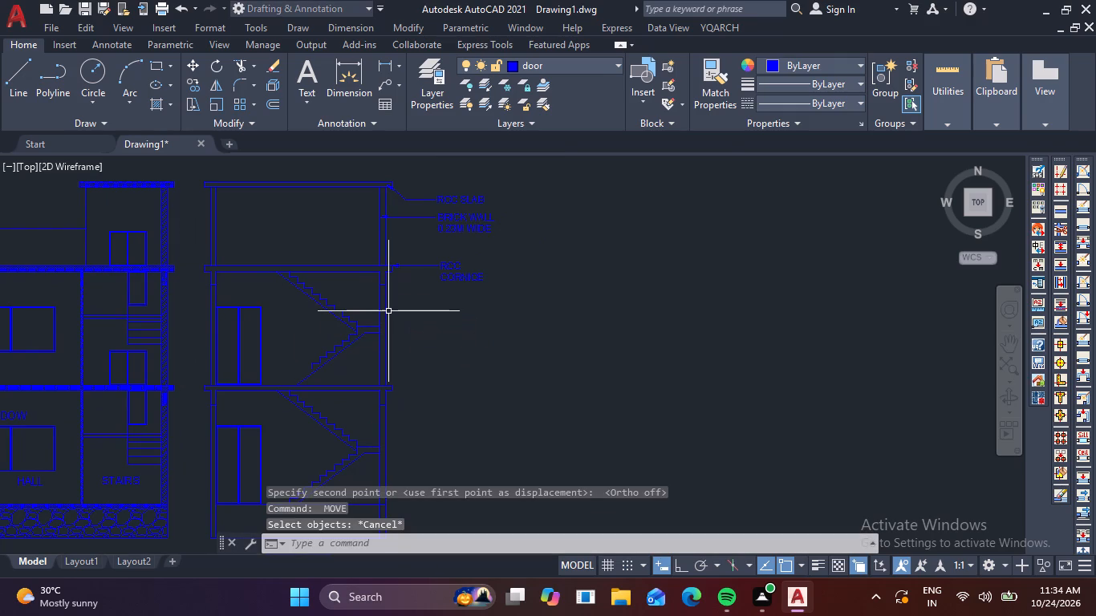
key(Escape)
Add a horizontal ortho multileader from a riser on the upper staircase's top flight, reading RISER and .015M HIGH on two lines.
text(MULT)
key(space)
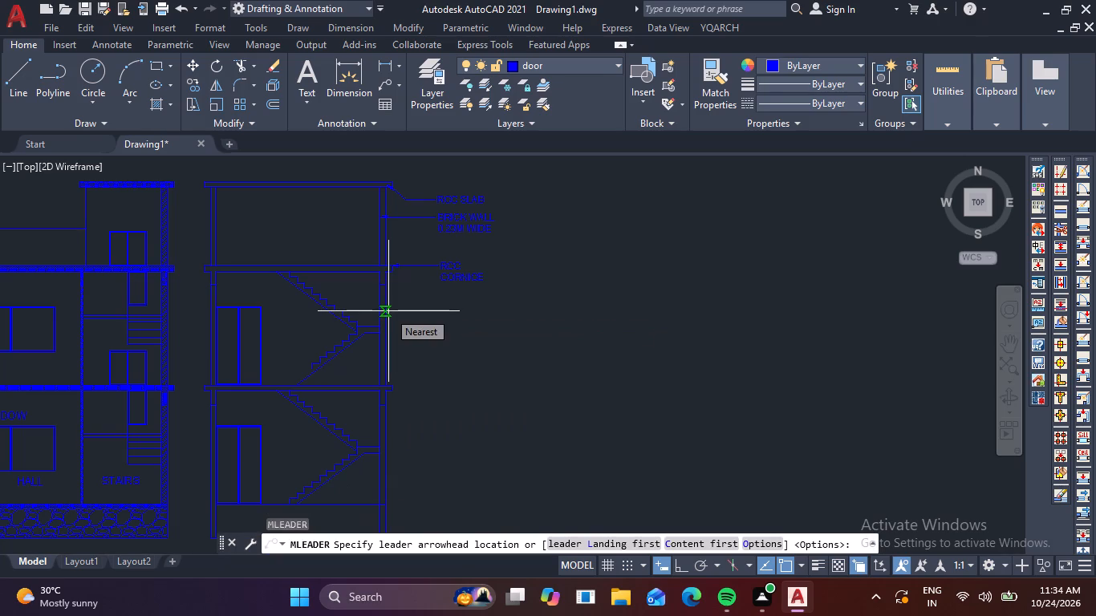
scroll(351, 318, up, 5)
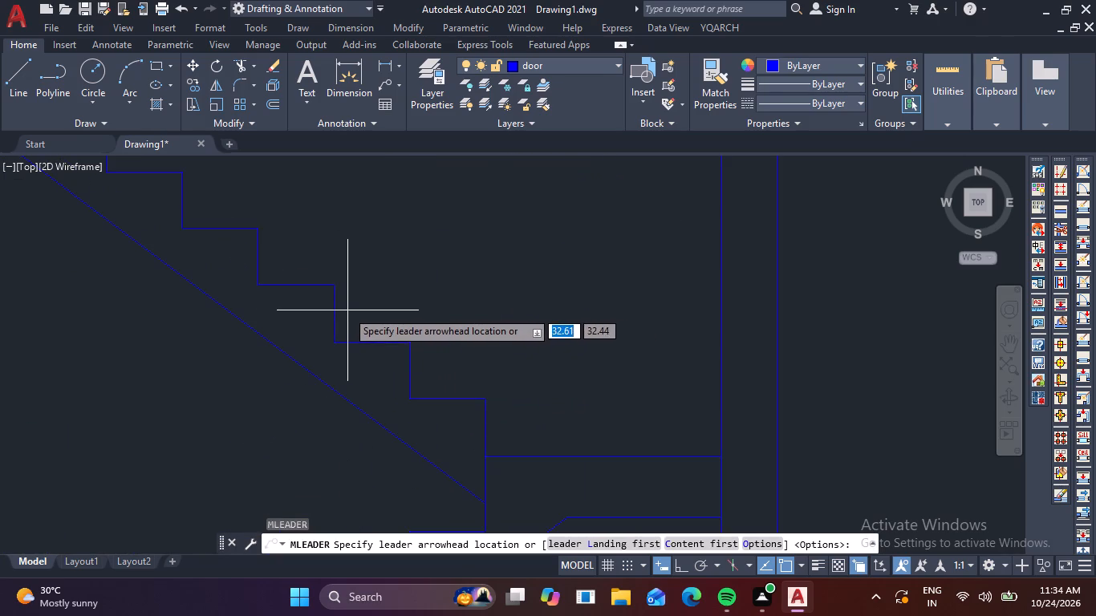
click(339, 311)
scroll(526, 305, down, 2)
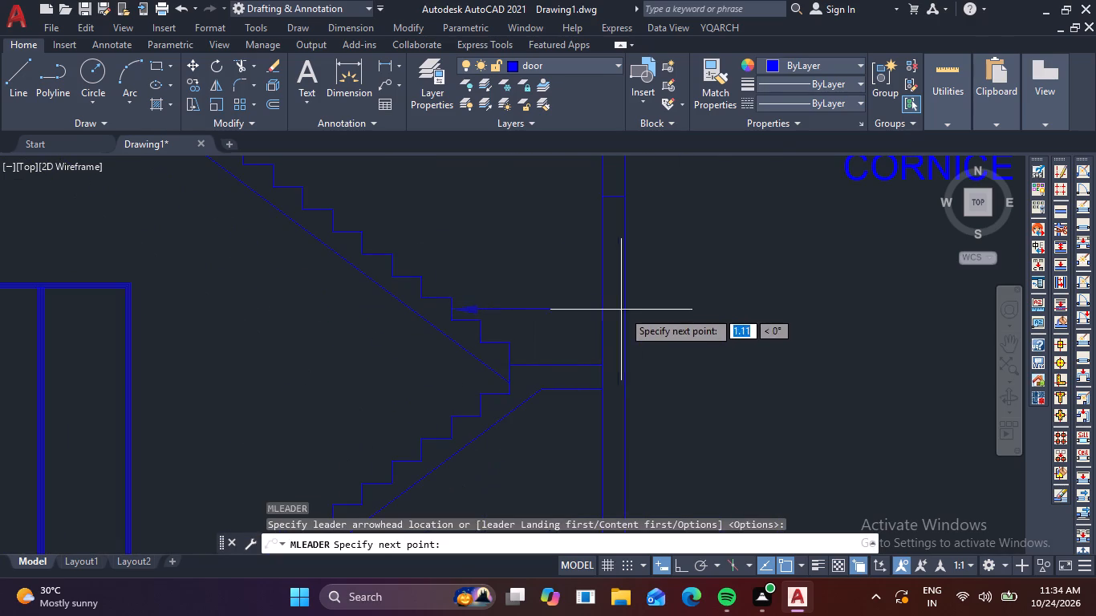
key(F8)
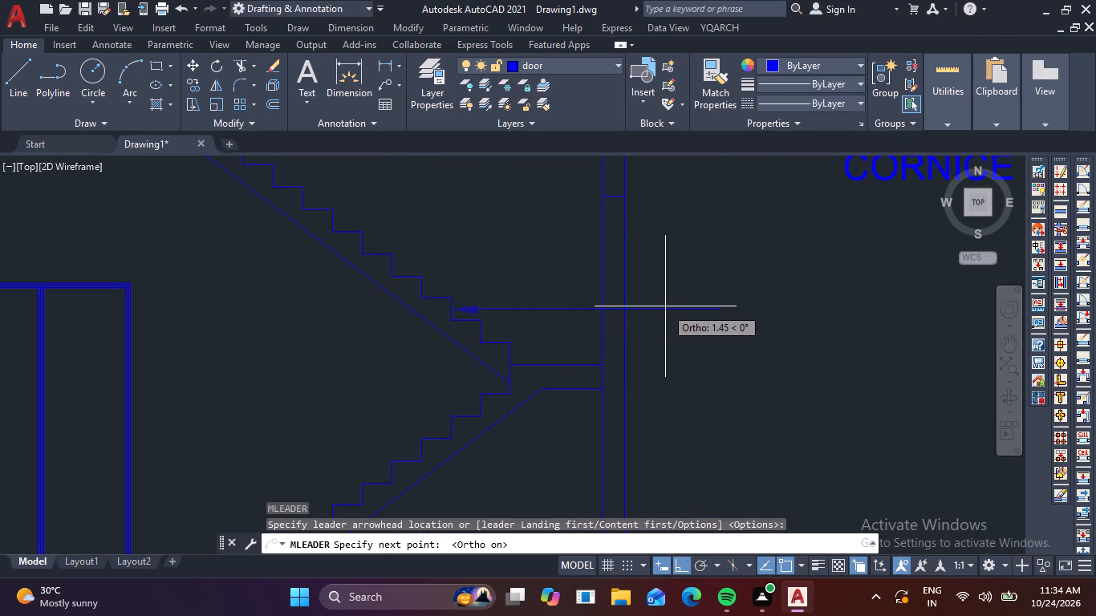
click(665, 306)
scroll(665, 306, down, 1)
middle_drag(634, 317, 431, 328)
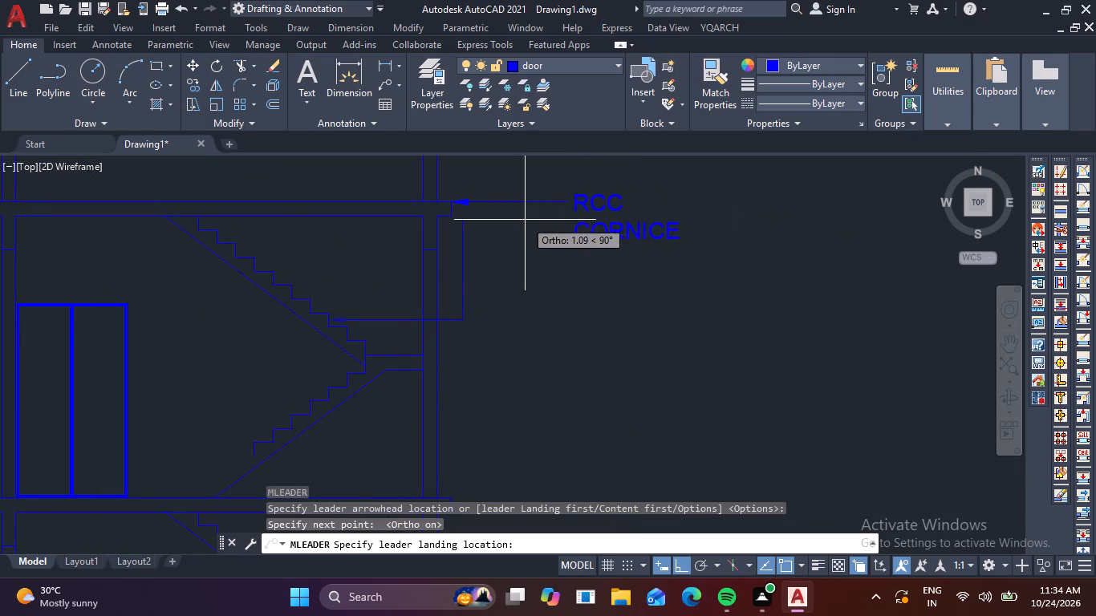
click(521, 320)
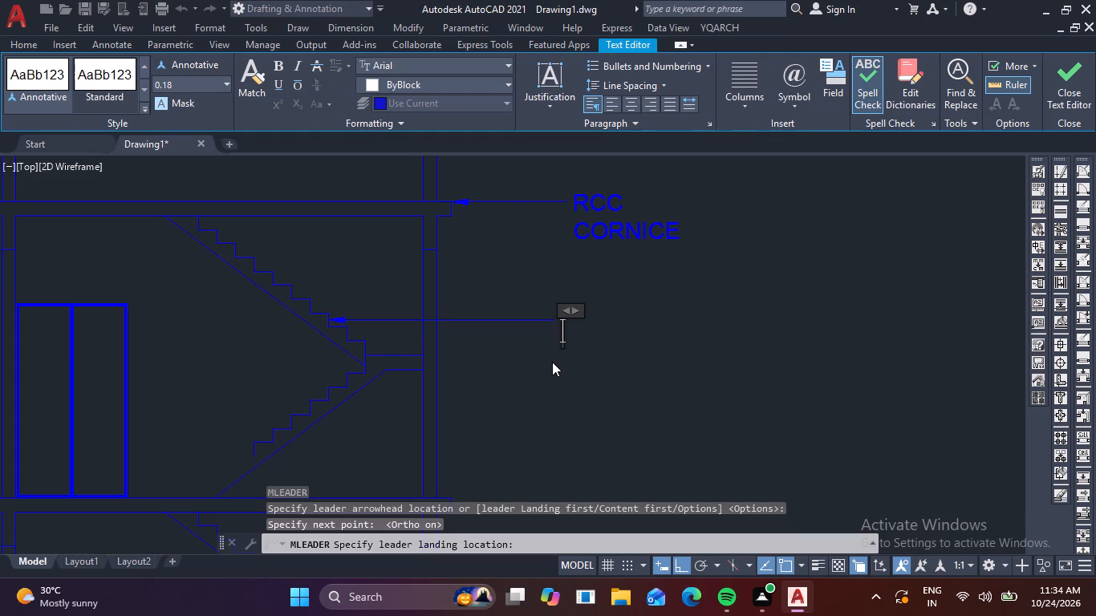
text(RI)
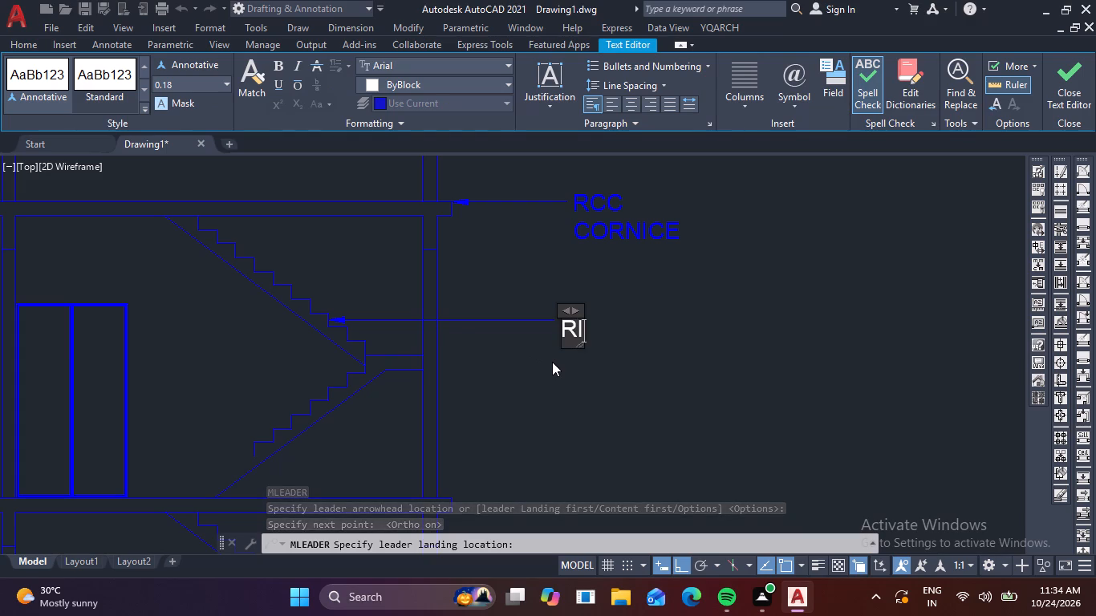
text(SER)
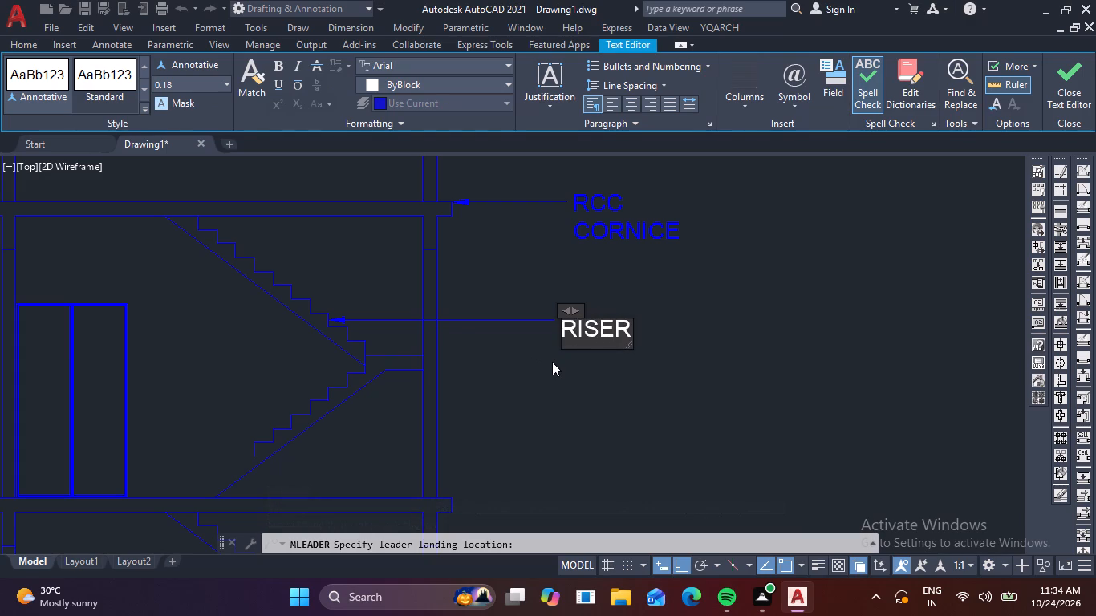
key(Return)
text(.0)
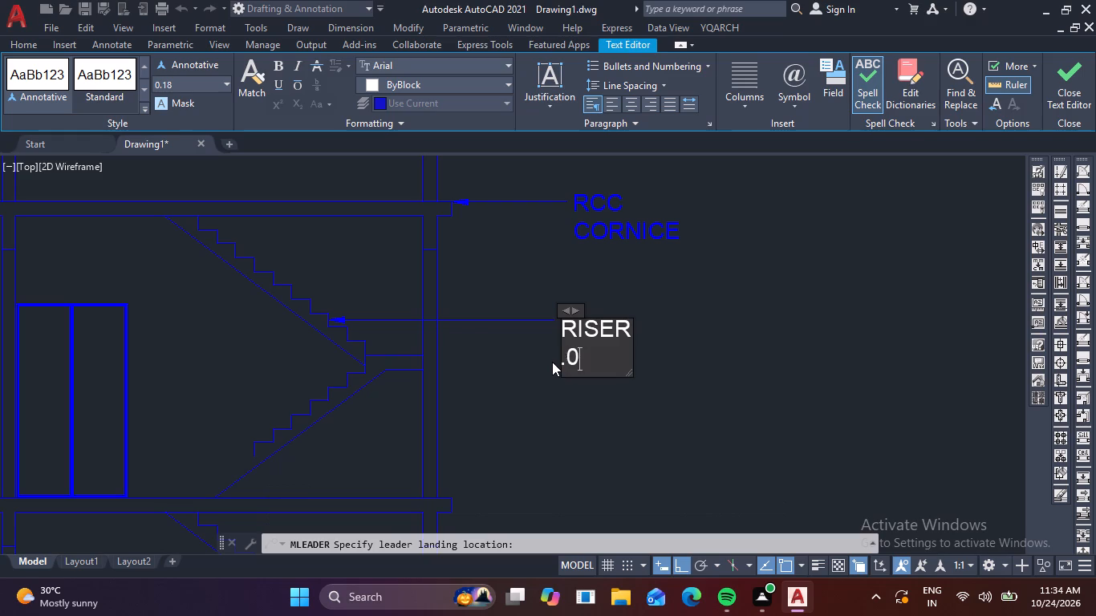
key(1)
key(1)
key(BackSpace)
key(5)
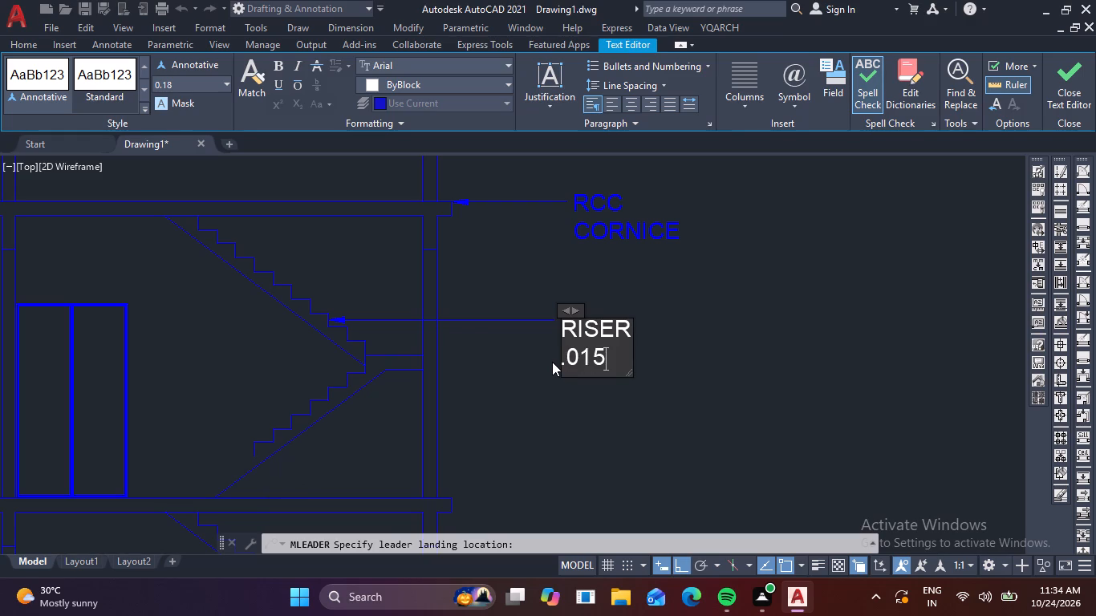
key(m)
key(space)
text(H)
key(i)
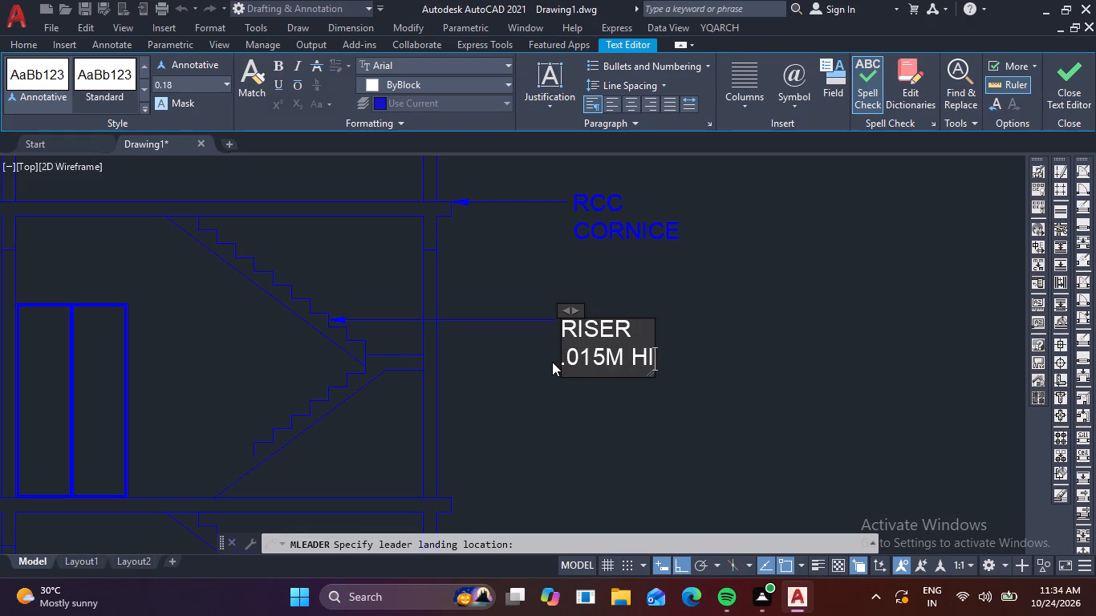
text(GH)
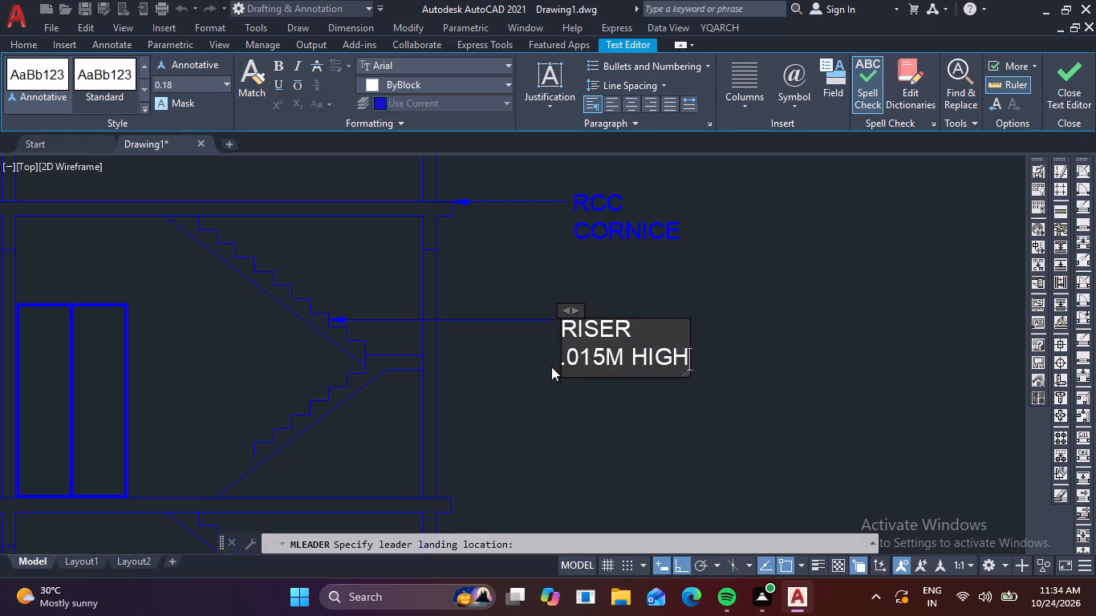
click(545, 399)
Add a multileader with a sloped leader and horizontal landing from a tread on the upper staircase's lower flight, reading TREAD and 0.25M HIGH on two lines.
key(space)
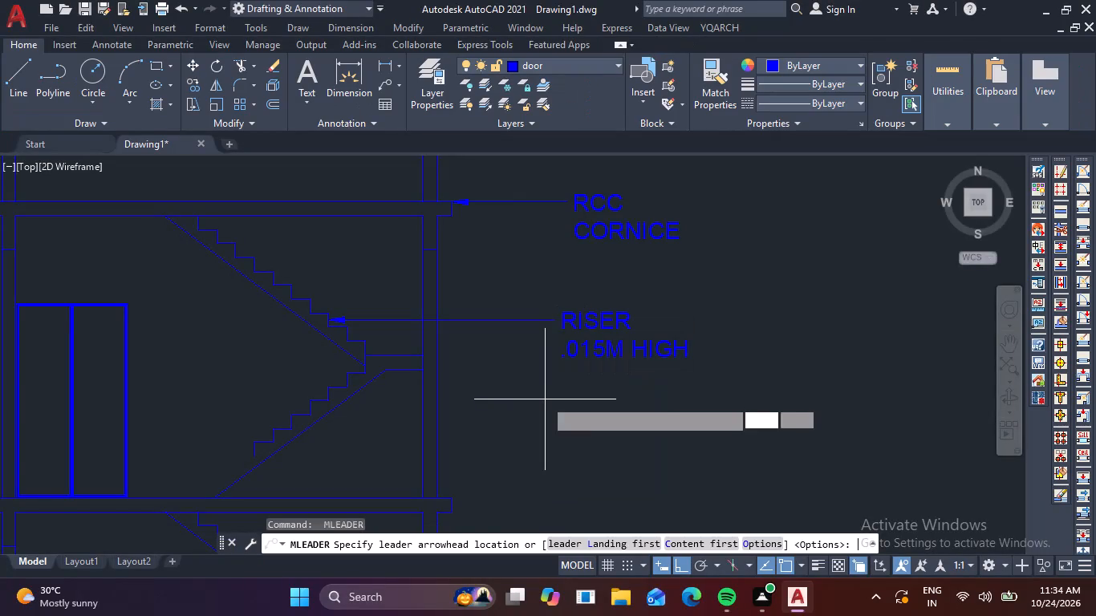
middle_drag(543, 400, 550, 308)
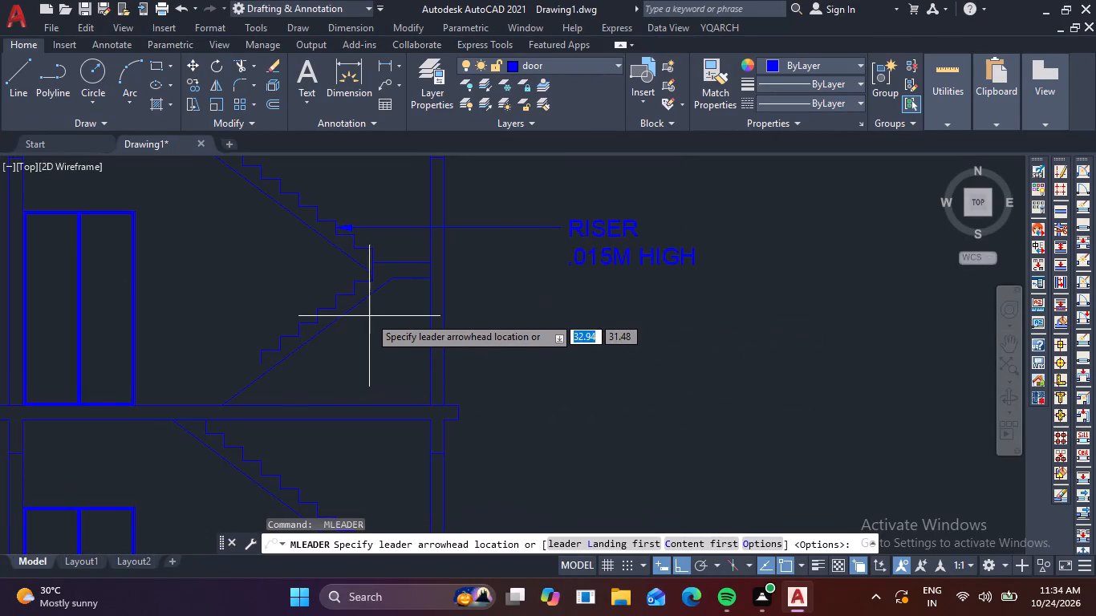
scroll(341, 307, up, 1)
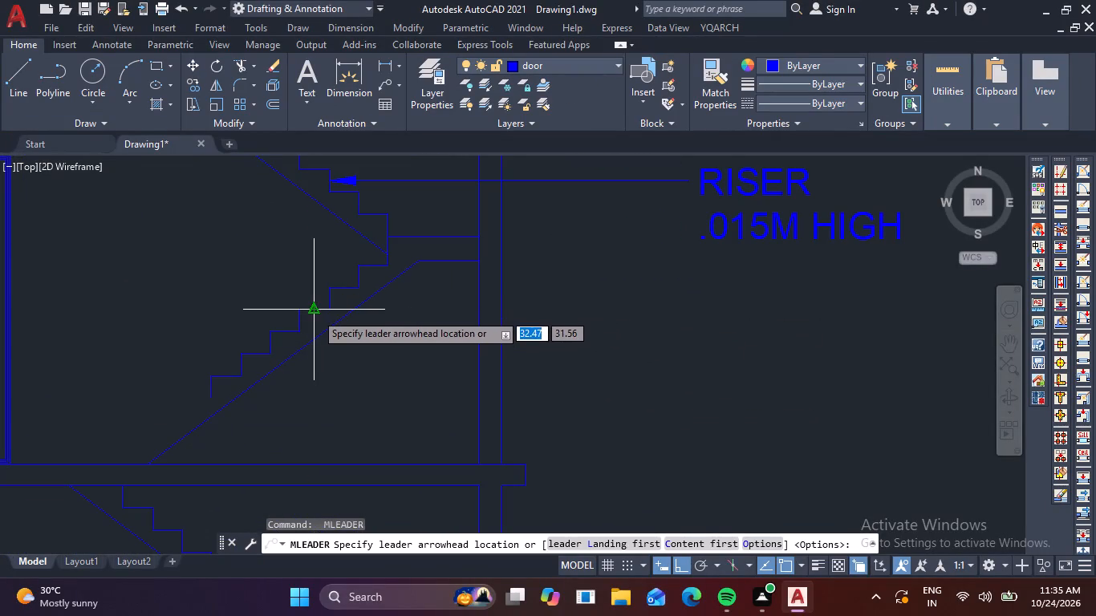
click(315, 312)
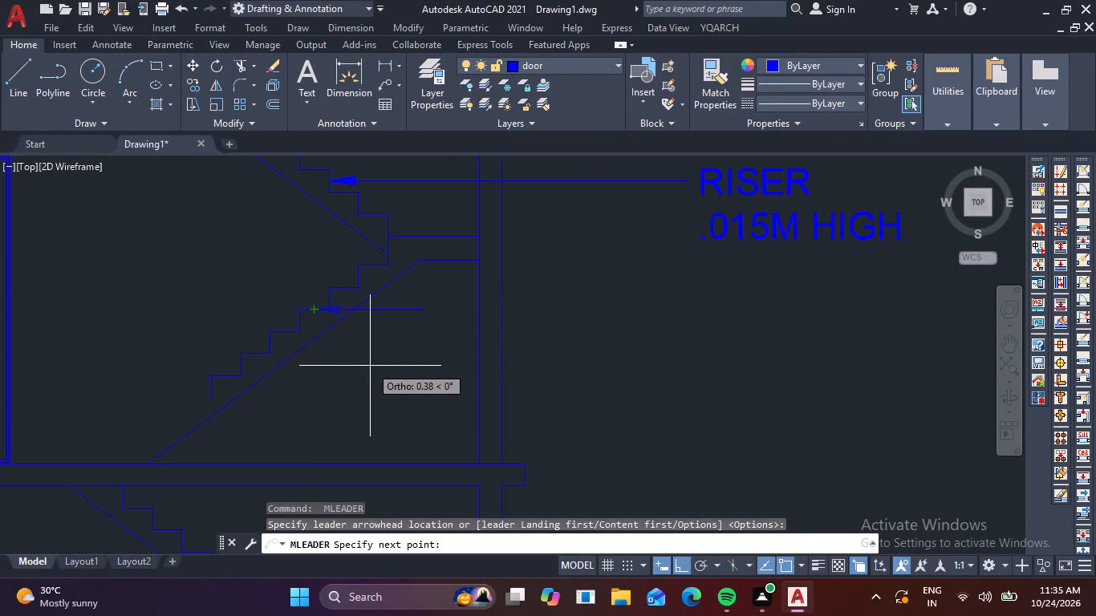
key(F8)
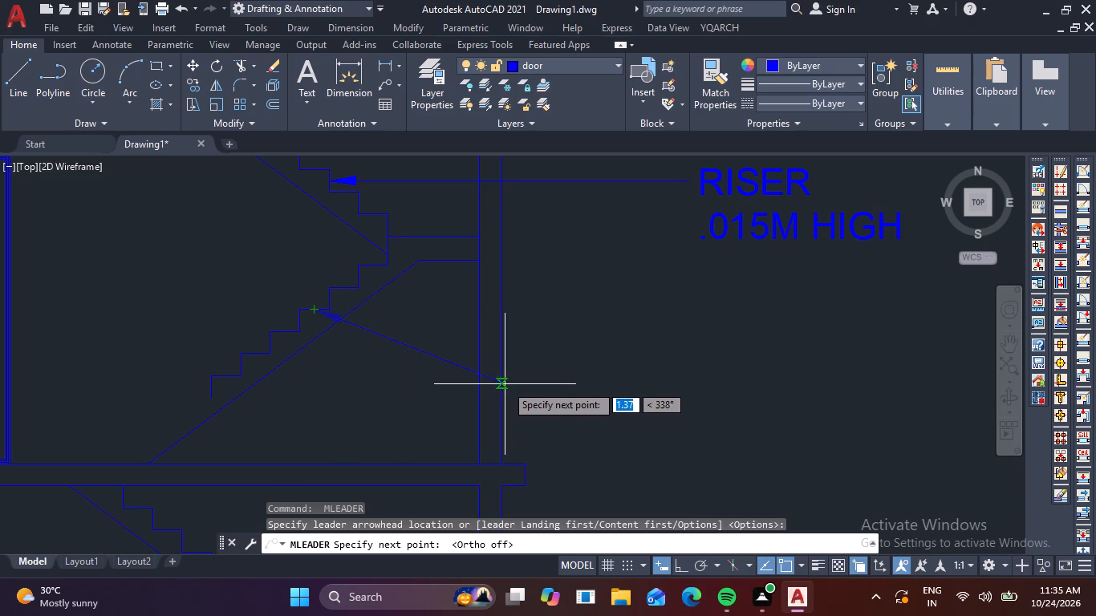
click(544, 383)
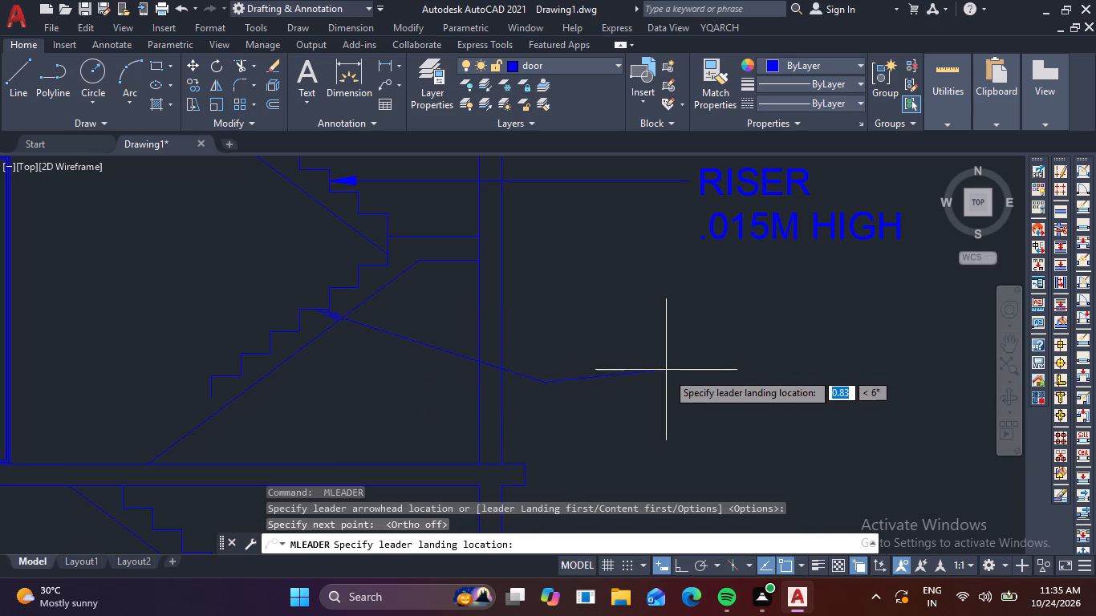
key(F8)
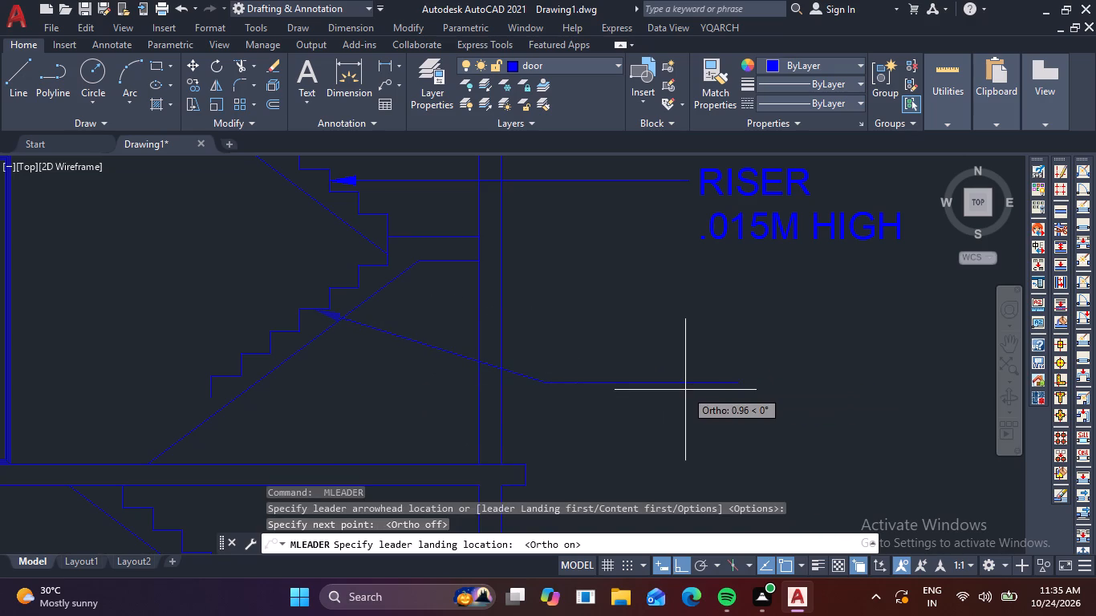
click(631, 392)
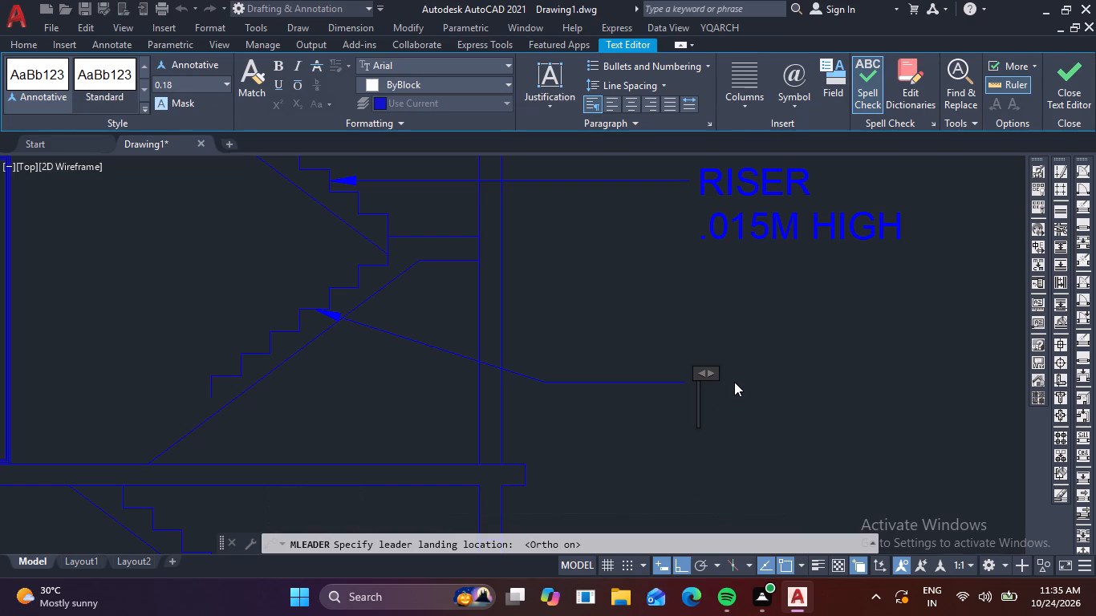
text(TRE)
key(a)
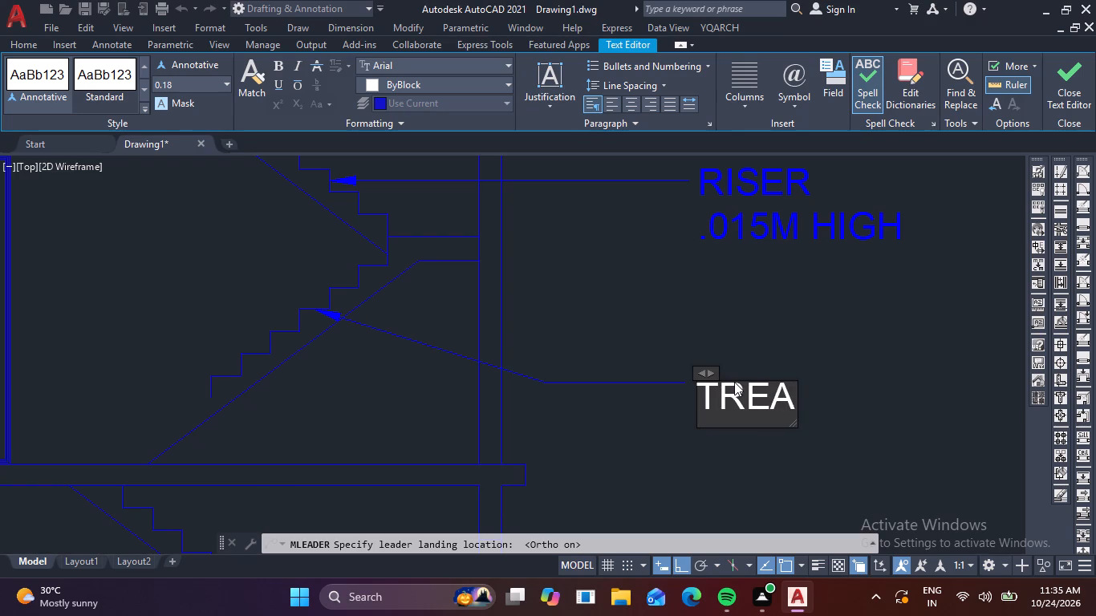
key(d)
key(Return)
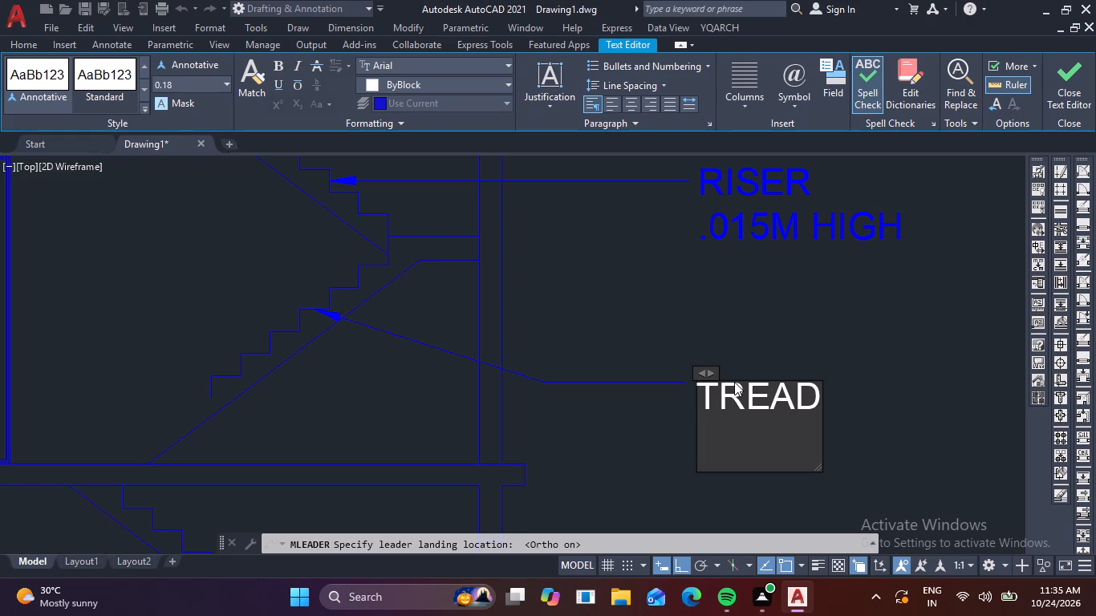
key(0)
key(period)
text(25)
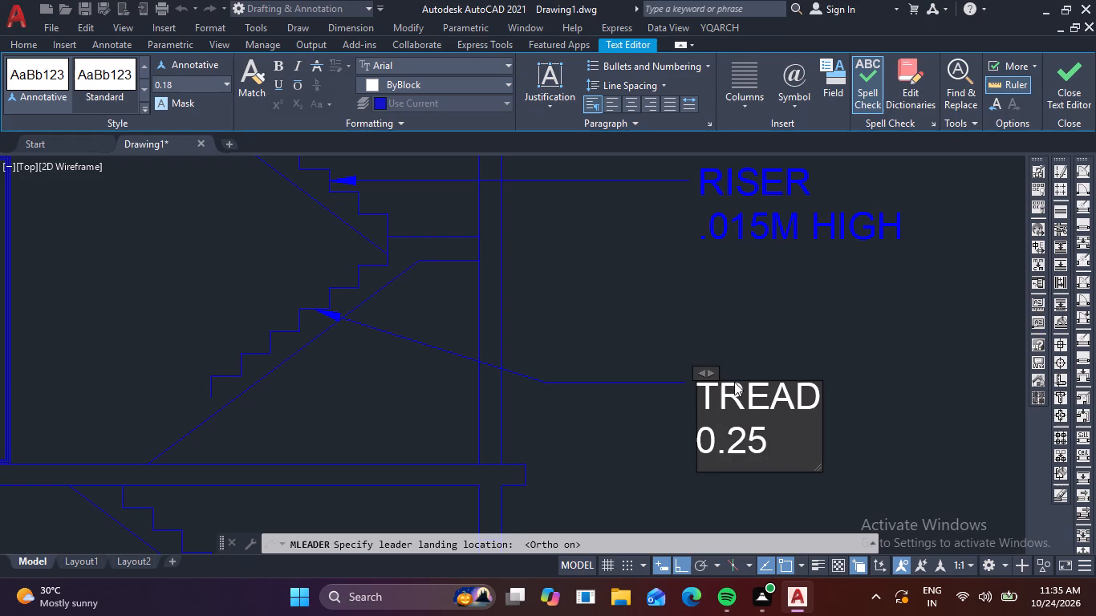
key(m)
key(space)
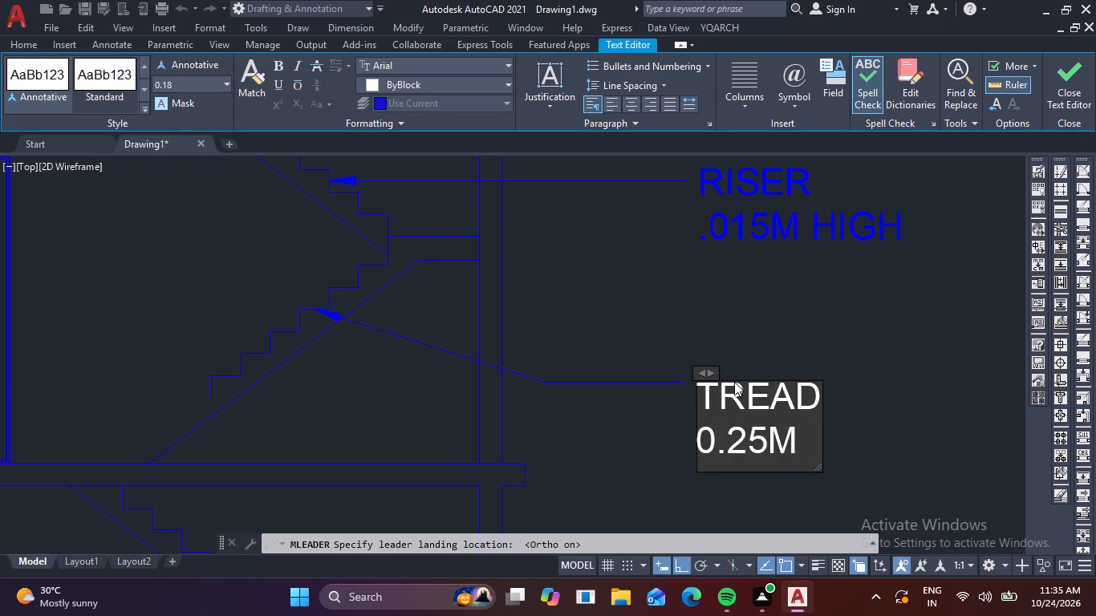
key(h)
key(i)
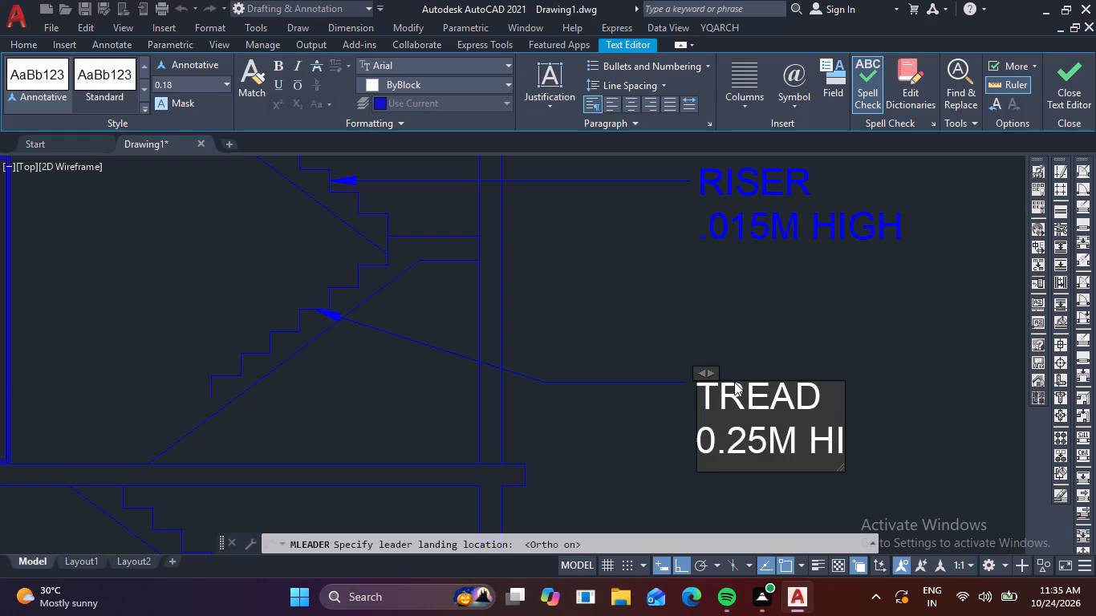
text(GH)
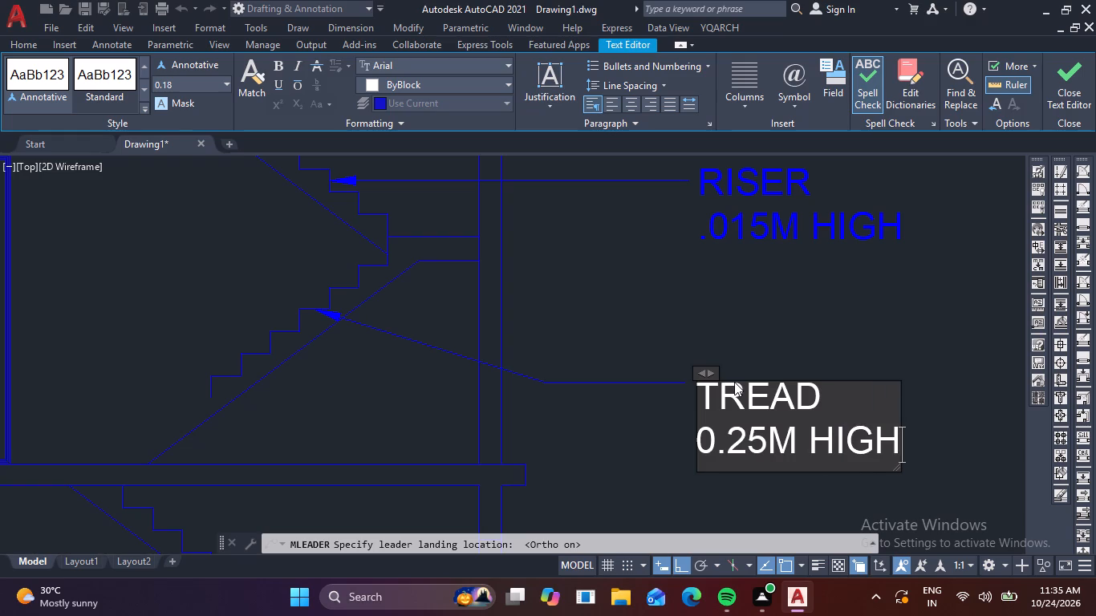
click(741, 310)
Add a sloped multileader with a horizontal landing from the lower storey's outer wall, just below the slab in Section B-B, reading RCC BEAM.
scroll(741, 310, down, 2)
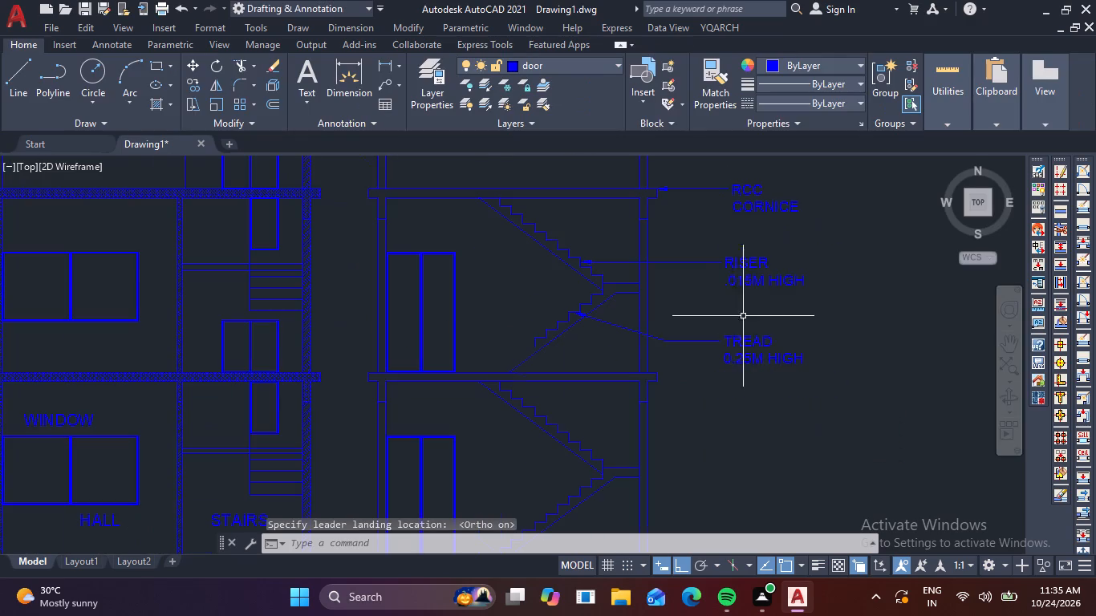
middle_drag(700, 375, 710, 265)
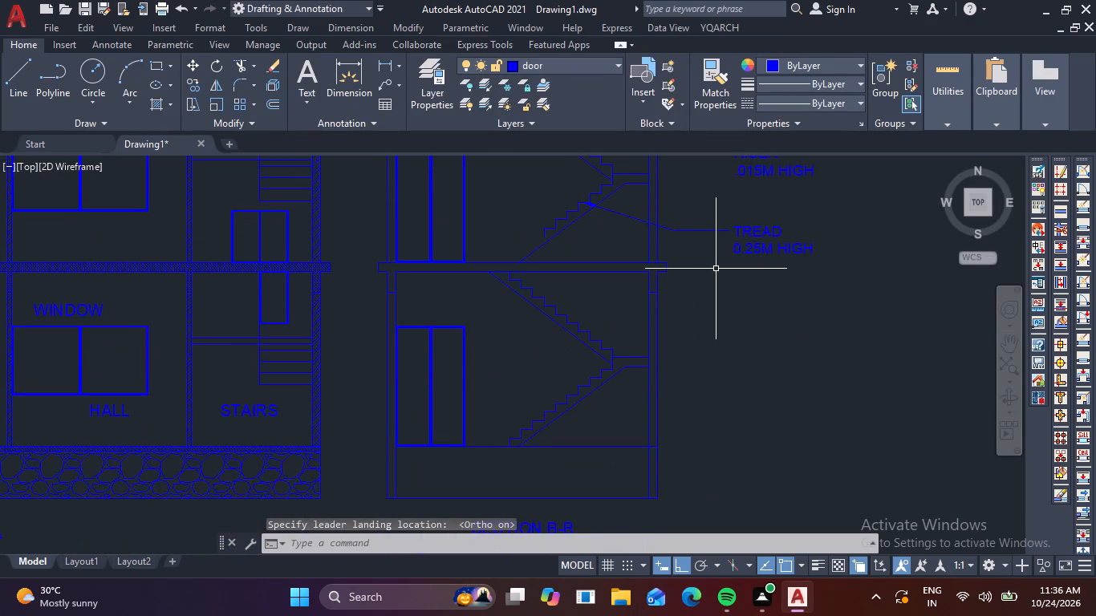
key(space)
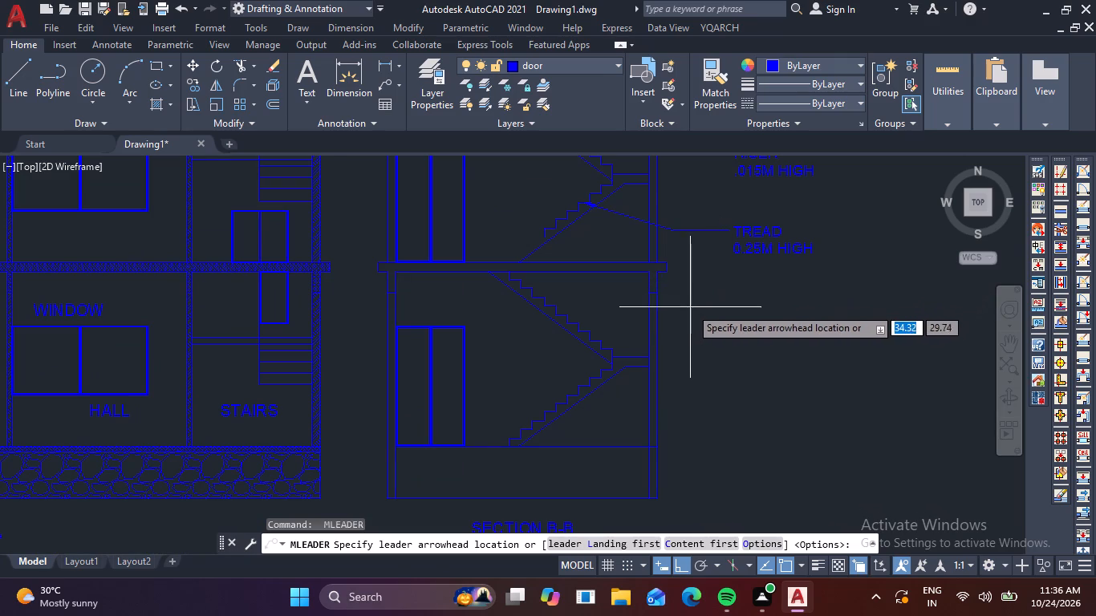
scroll(684, 305, up, 1)
click(642, 286)
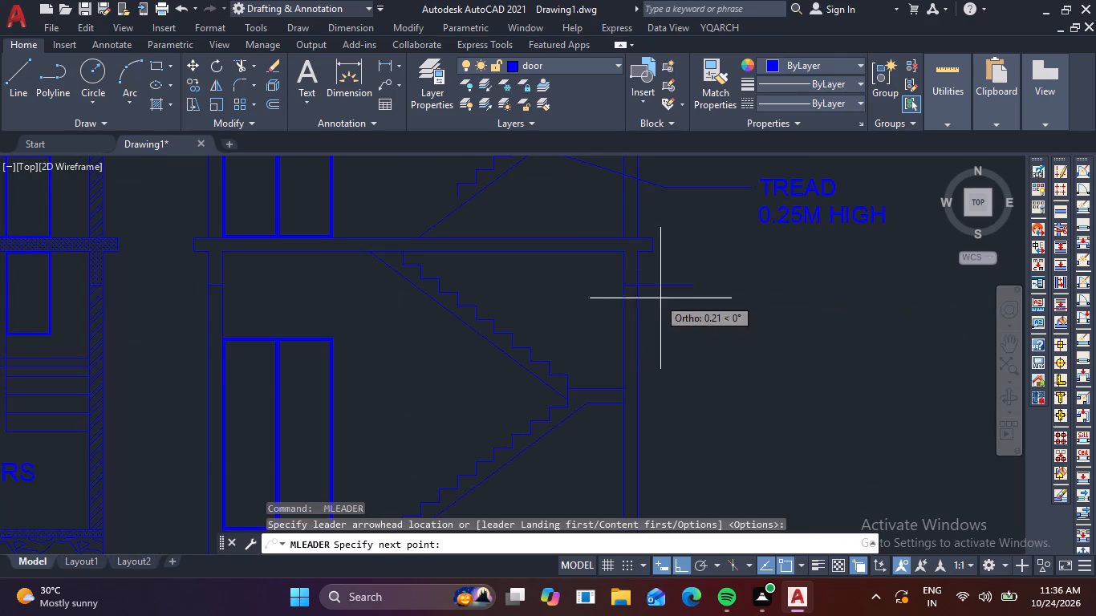
key(F8)
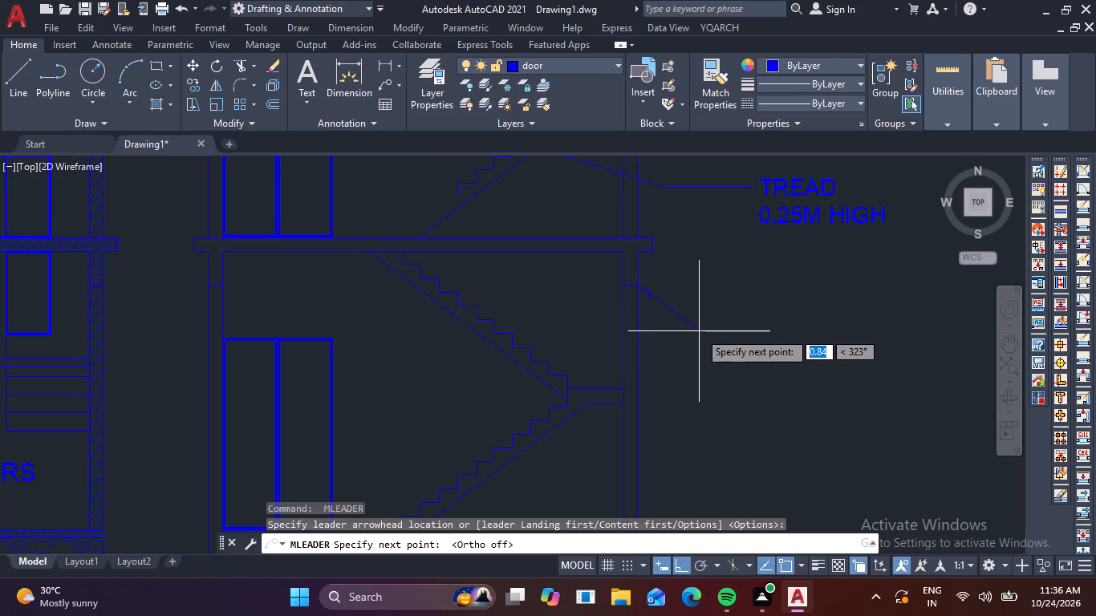
click(695, 330)
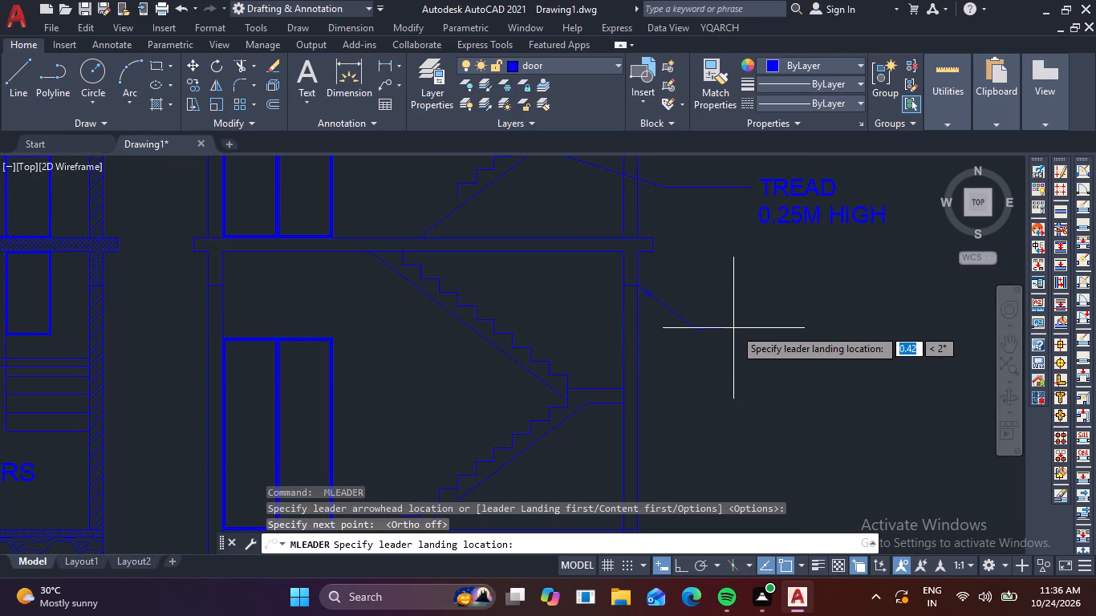
key(F8)
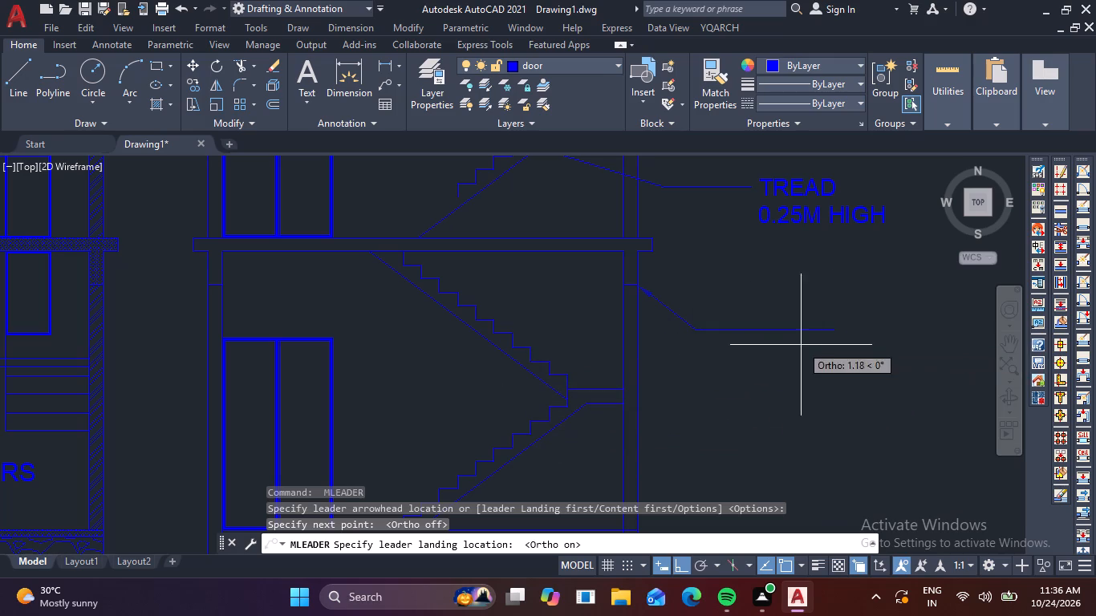
click(728, 330)
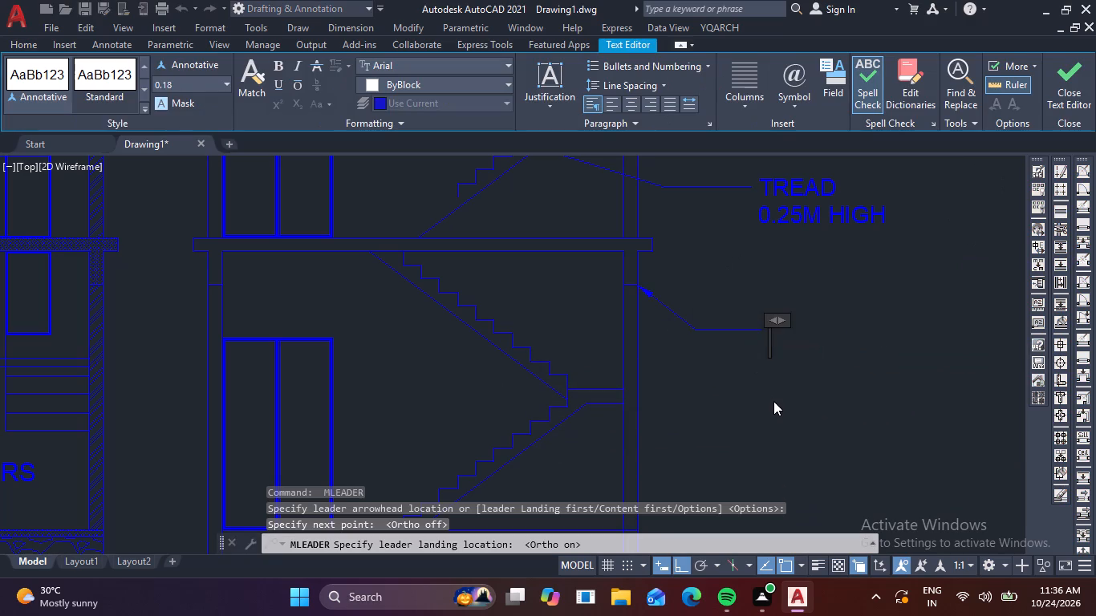
text(RCC)
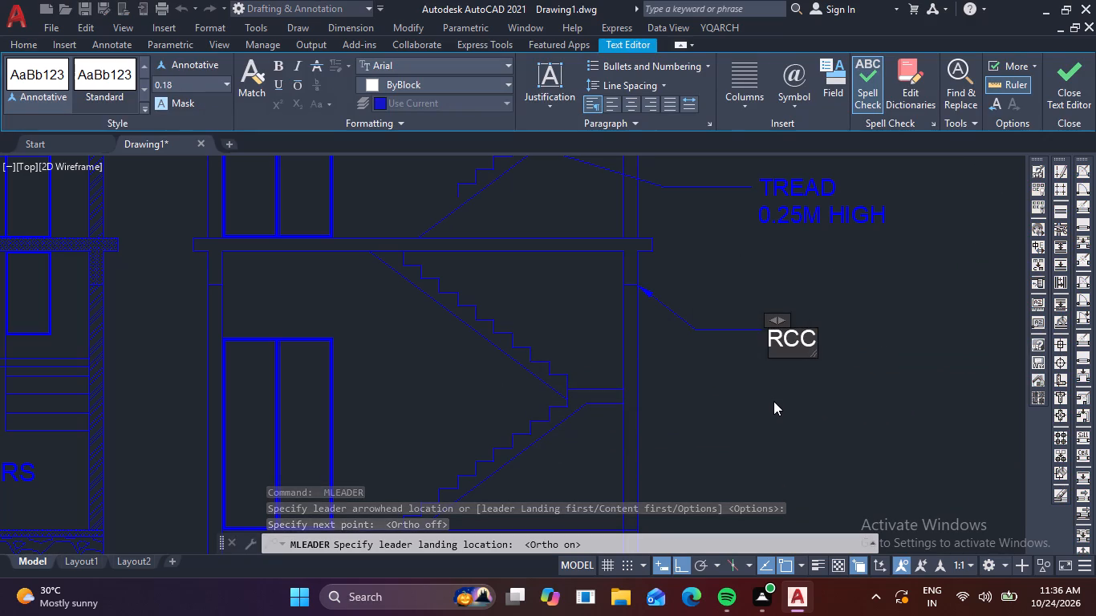
key(space)
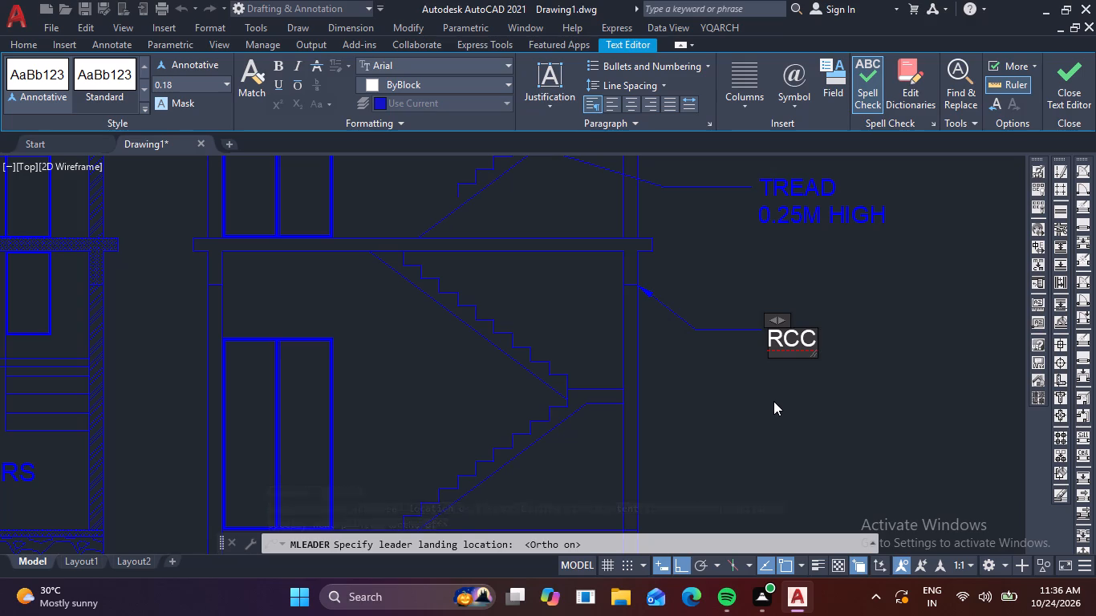
key(b)
text(EAM)
click(773, 401)
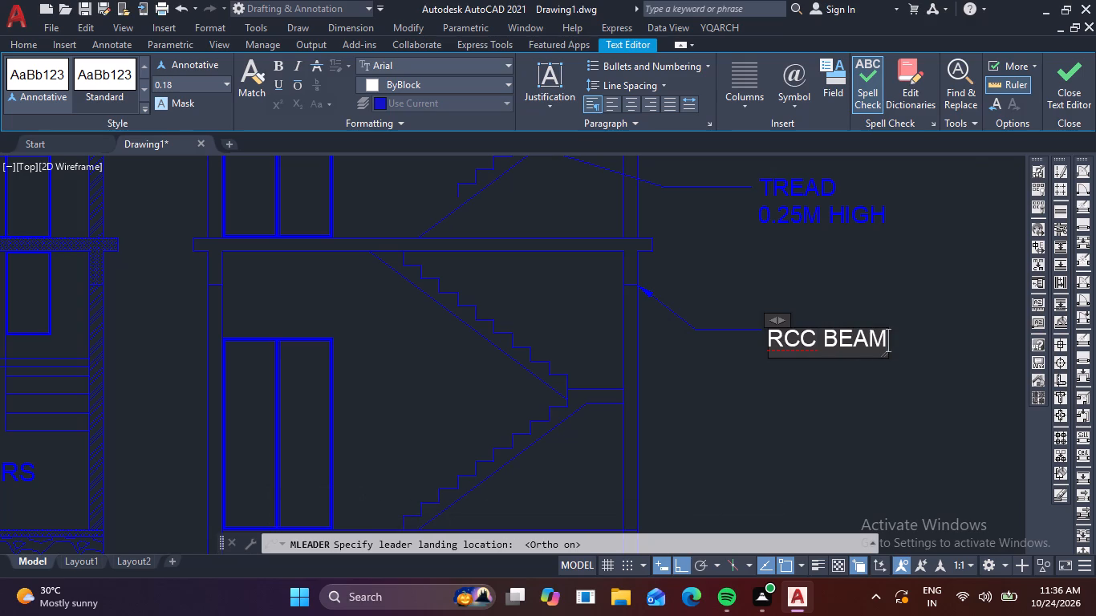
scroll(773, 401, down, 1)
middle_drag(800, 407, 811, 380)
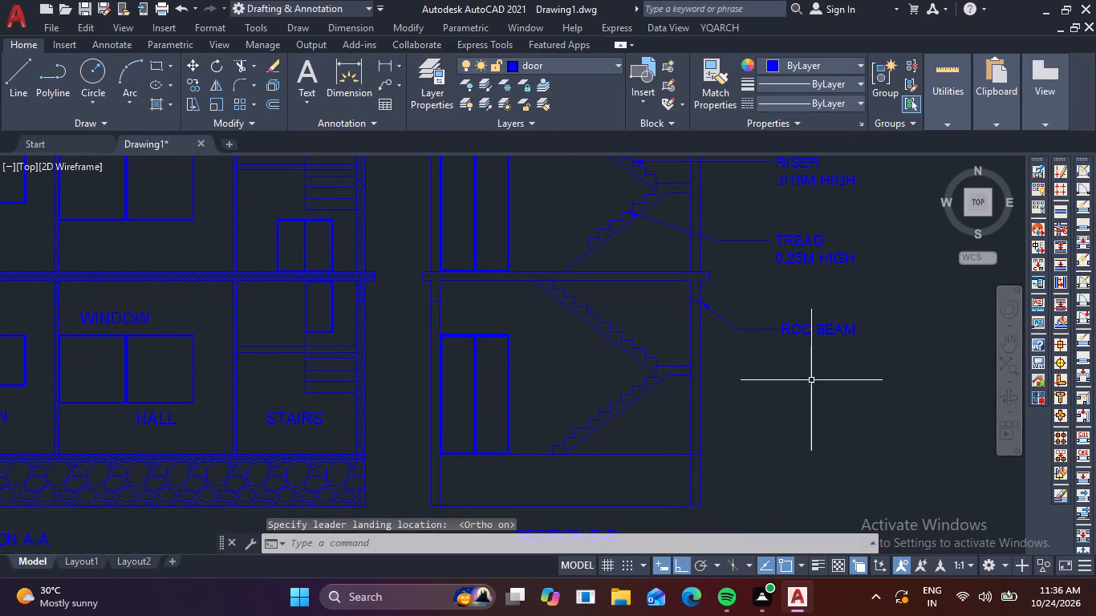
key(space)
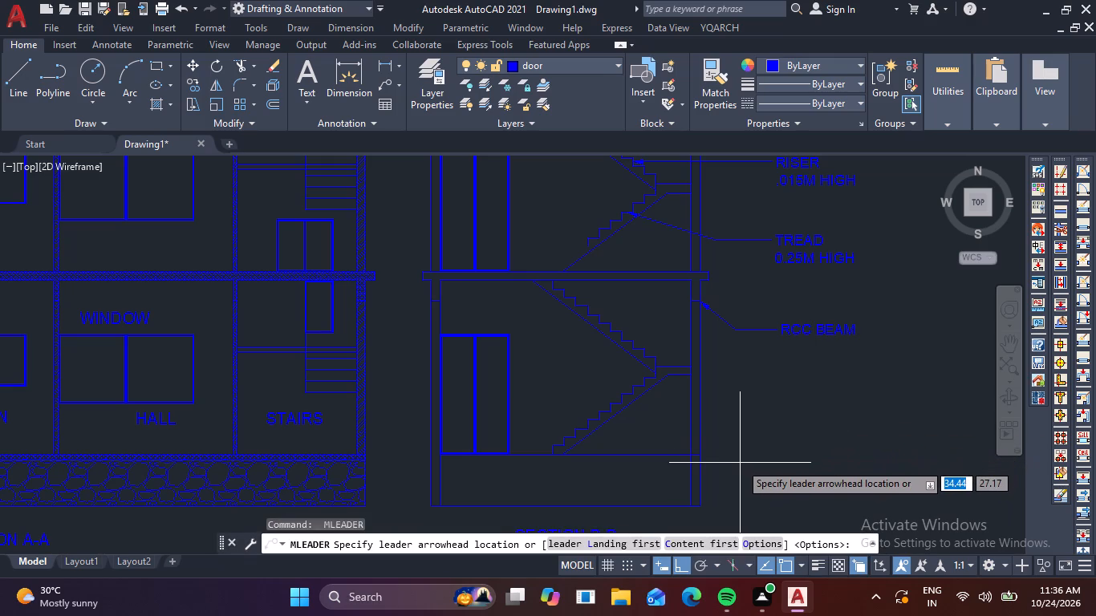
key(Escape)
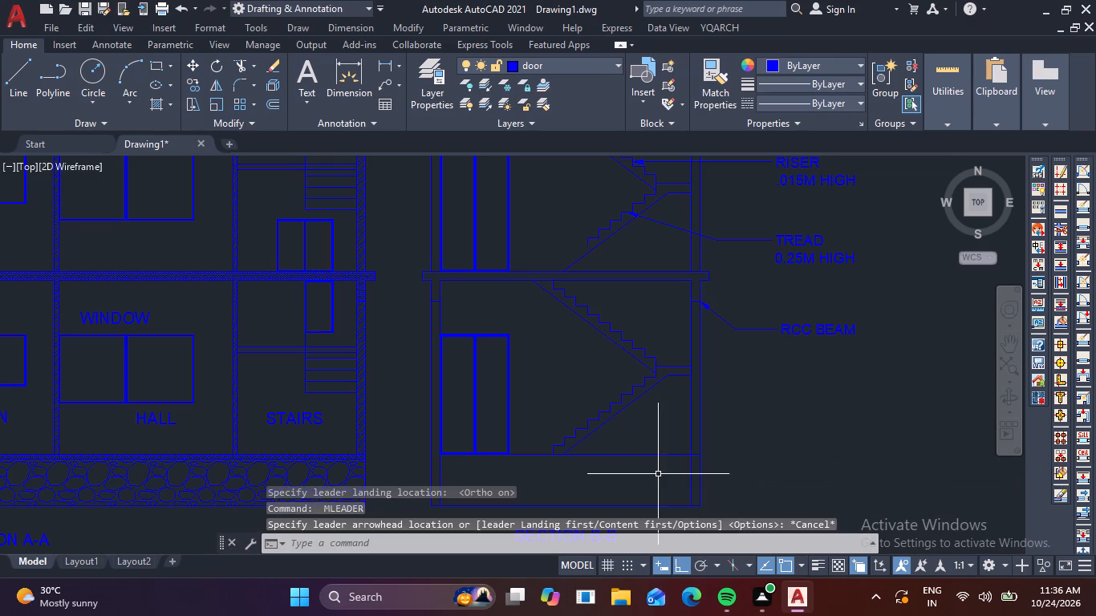
Offset the ground floor line below the lower staircase in Section B-B downward by 0.10.
middle_drag(659, 463, 663, 432)
key(o)
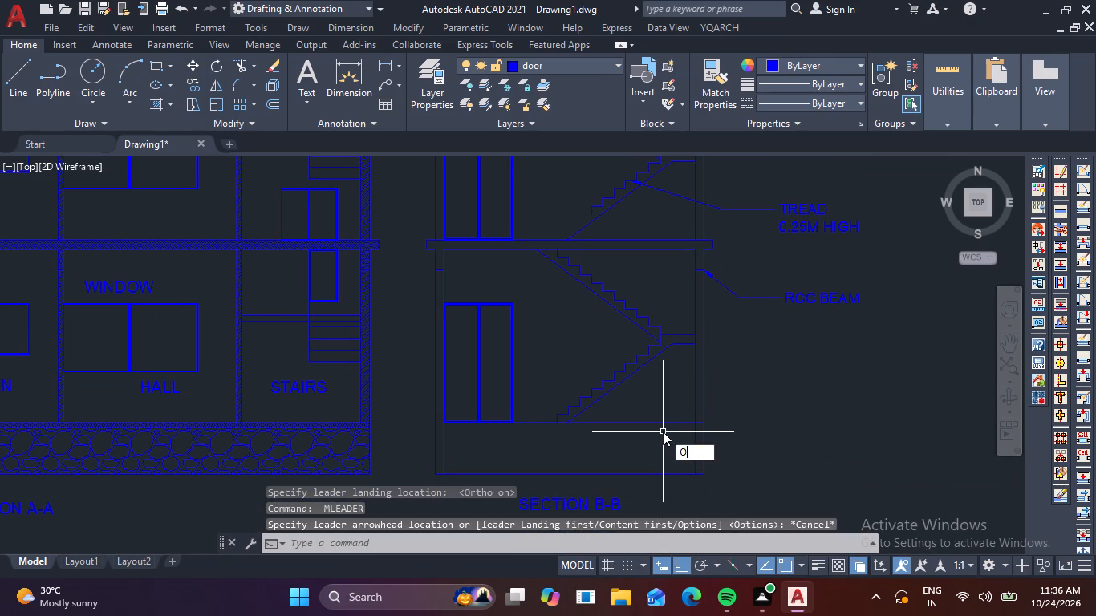
key(Return)
text(.10)
key(Return)
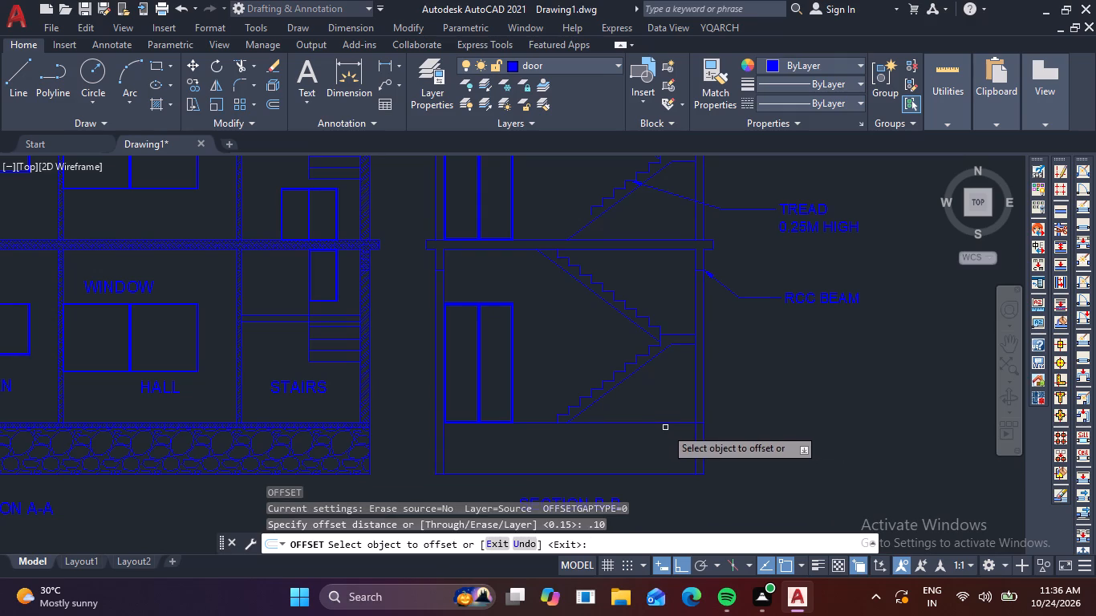
click(668, 423)
click(660, 444)
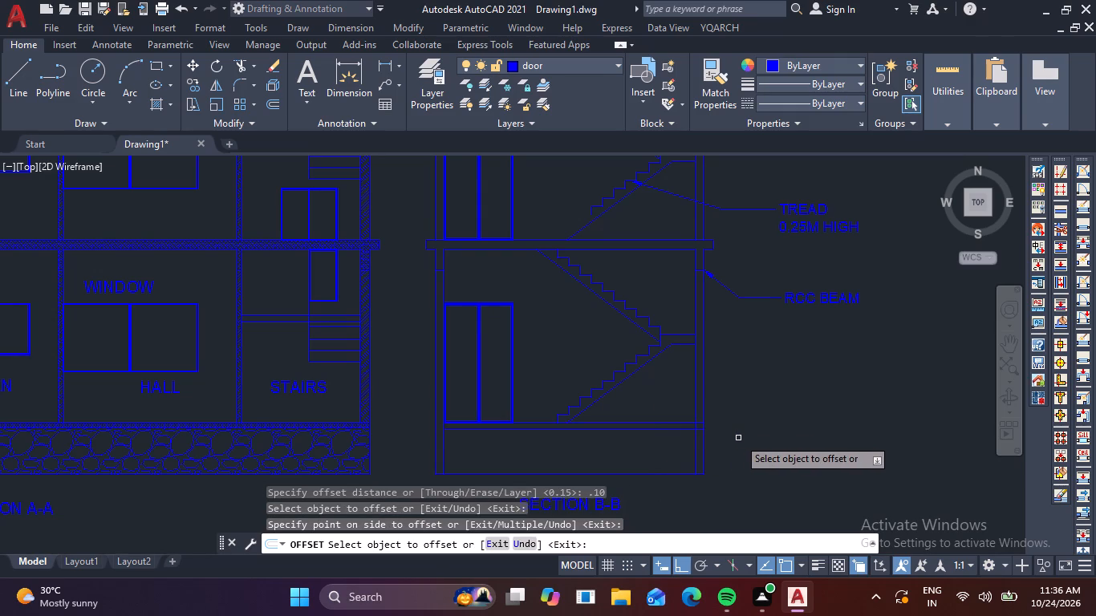
scroll(734, 433, up, 3)
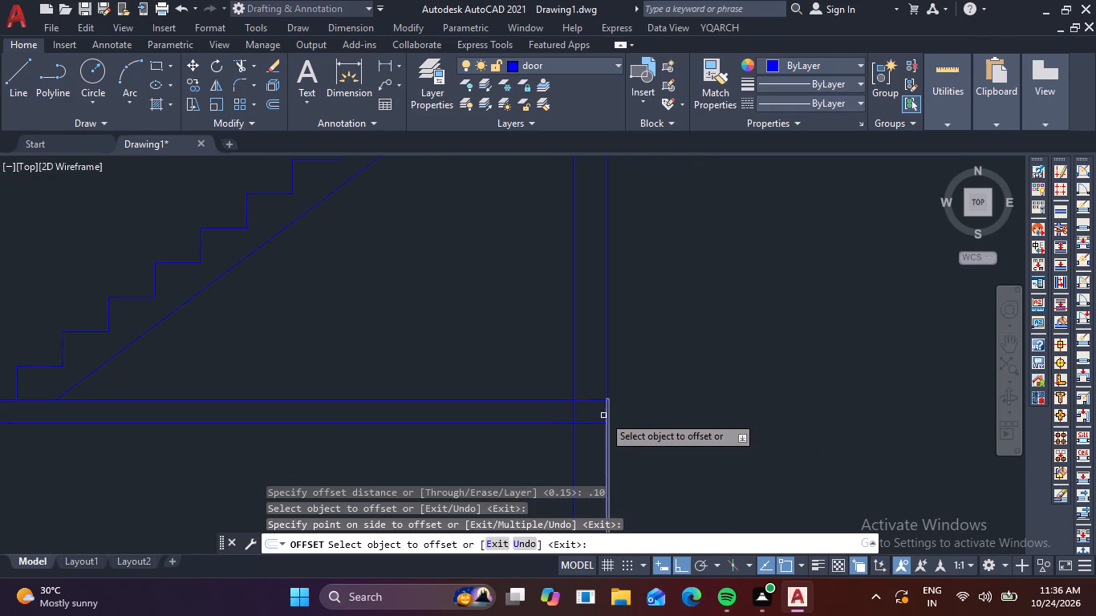
key(Escape)
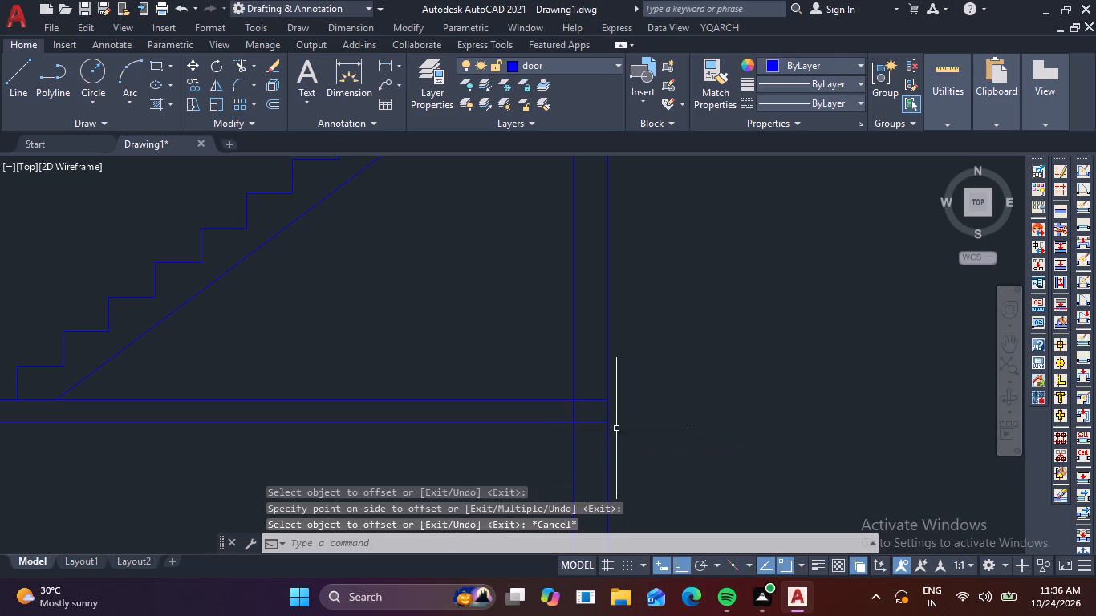
Trim the inner line of the stair-side wall between the ground floor line and its offset copy in Section B-B.
text(TR)
key(space)
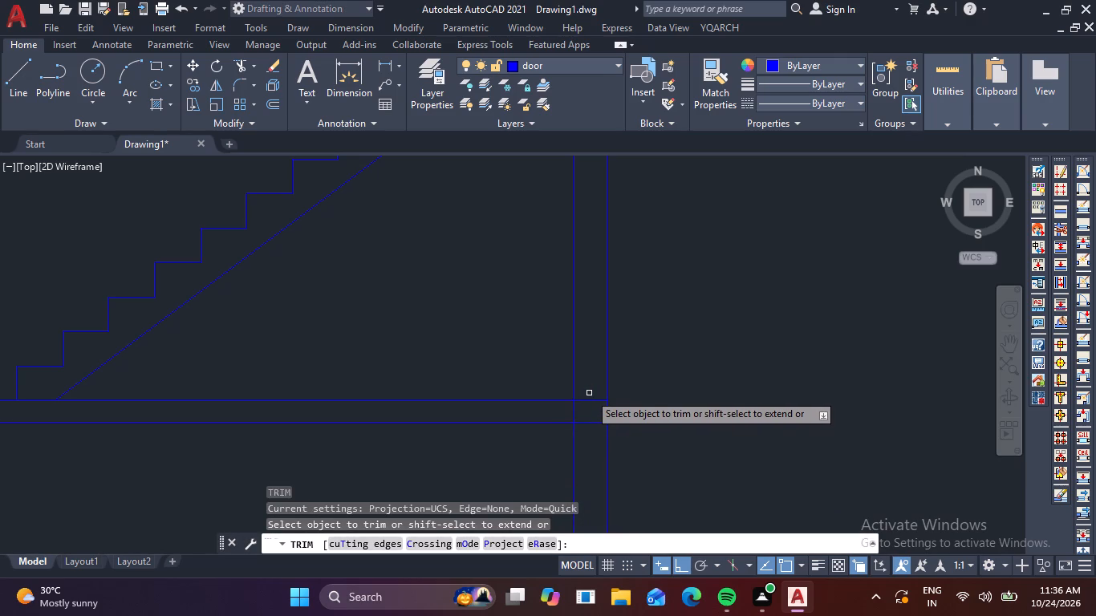
click(583, 411)
click(552, 414)
Extend the lower floor line to the outer face of the door-side wall in Section B-B.
scroll(552, 414, down, 1)
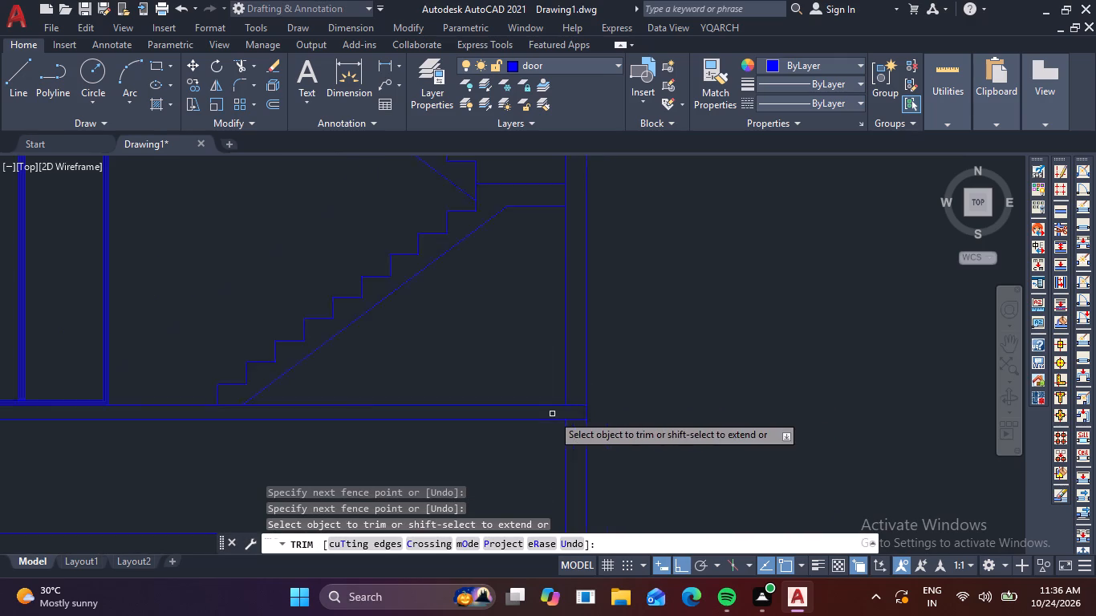
scroll(552, 414, down, 1)
middle_drag(444, 453, 609, 427)
scroll(320, 378, up, 3)
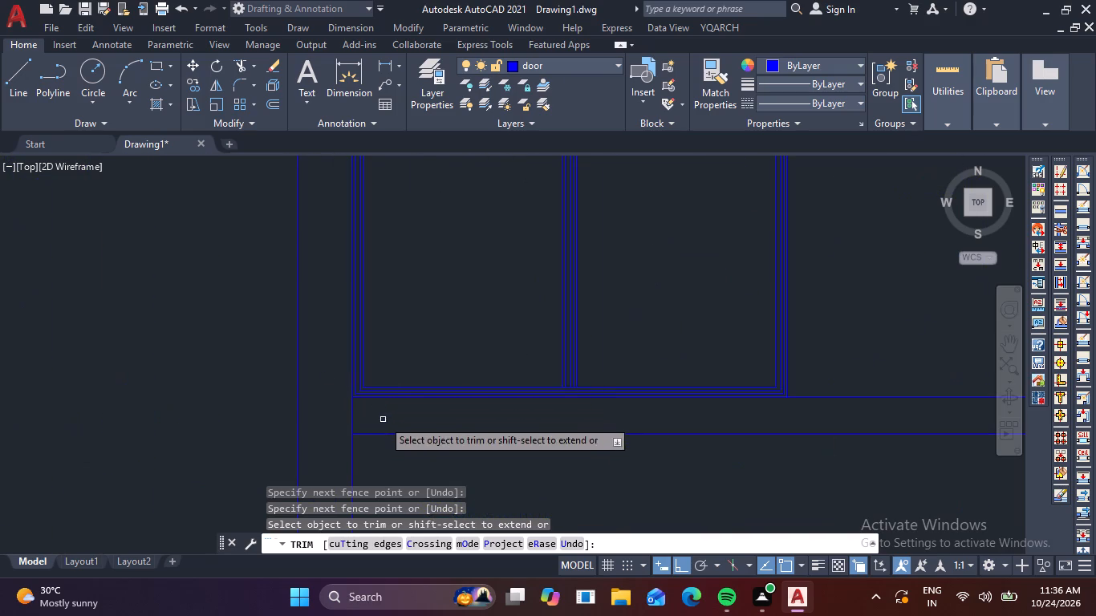
shift+click(376, 435)
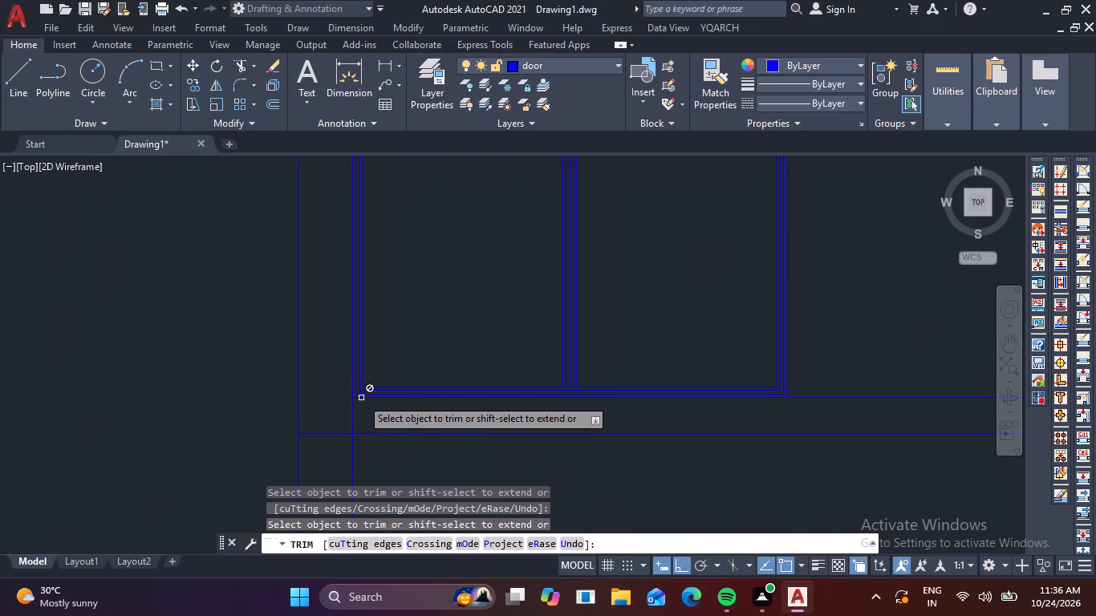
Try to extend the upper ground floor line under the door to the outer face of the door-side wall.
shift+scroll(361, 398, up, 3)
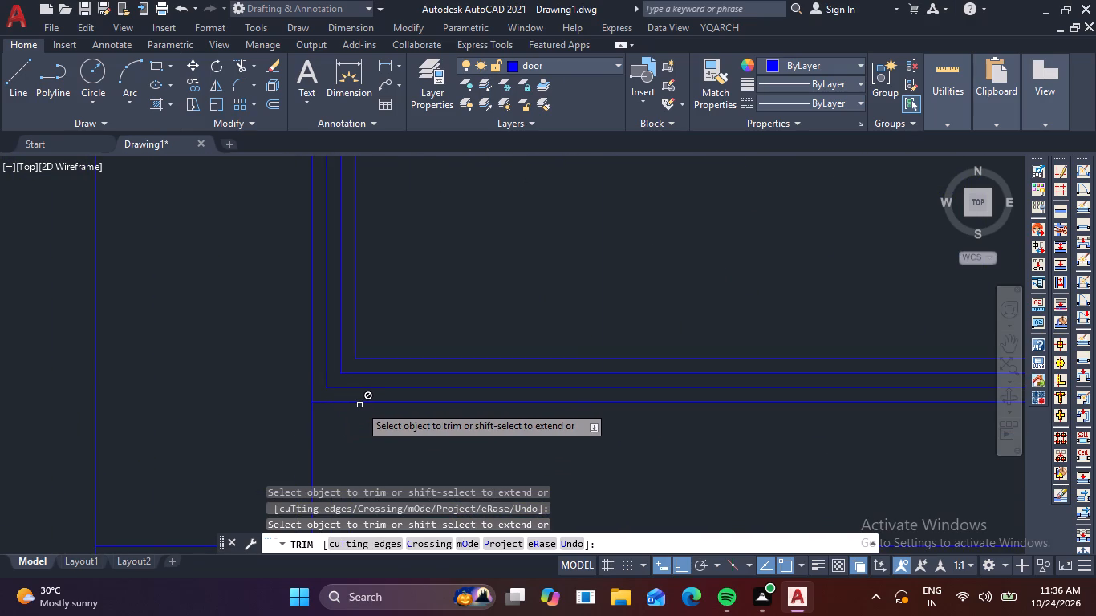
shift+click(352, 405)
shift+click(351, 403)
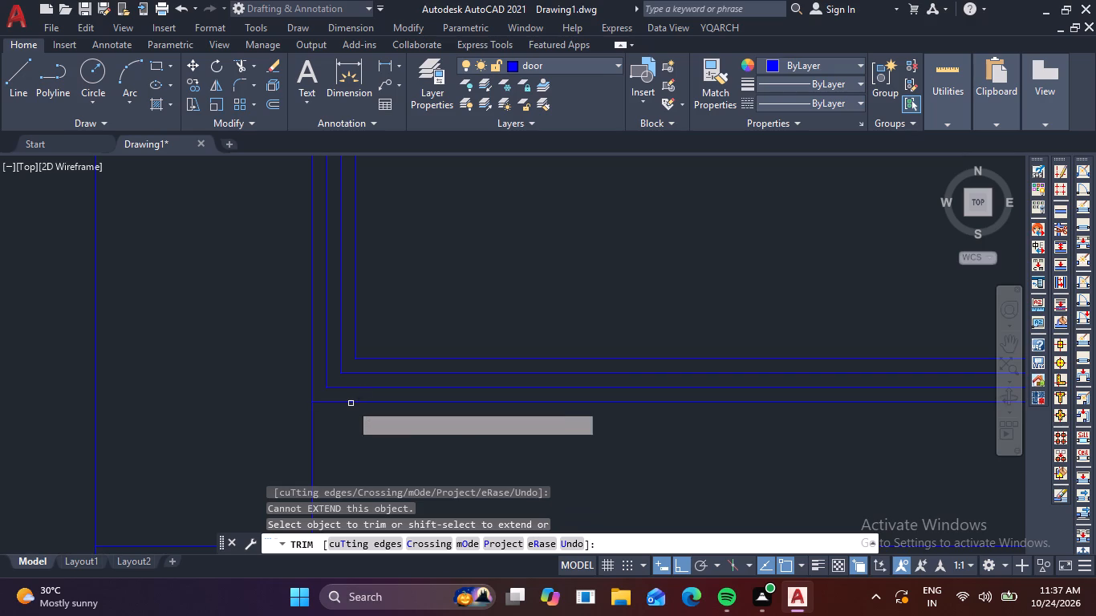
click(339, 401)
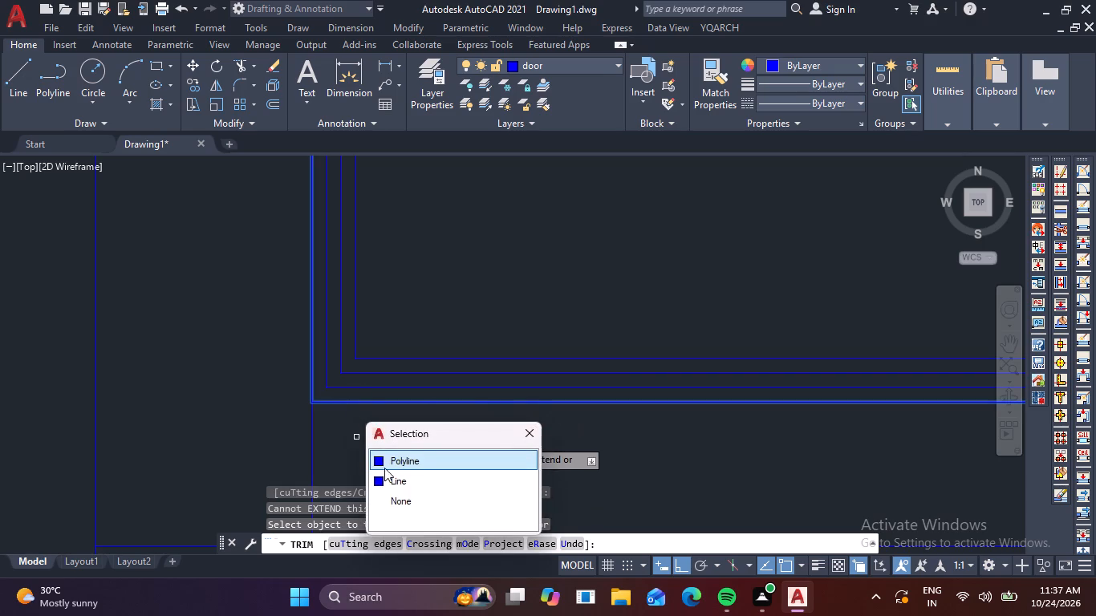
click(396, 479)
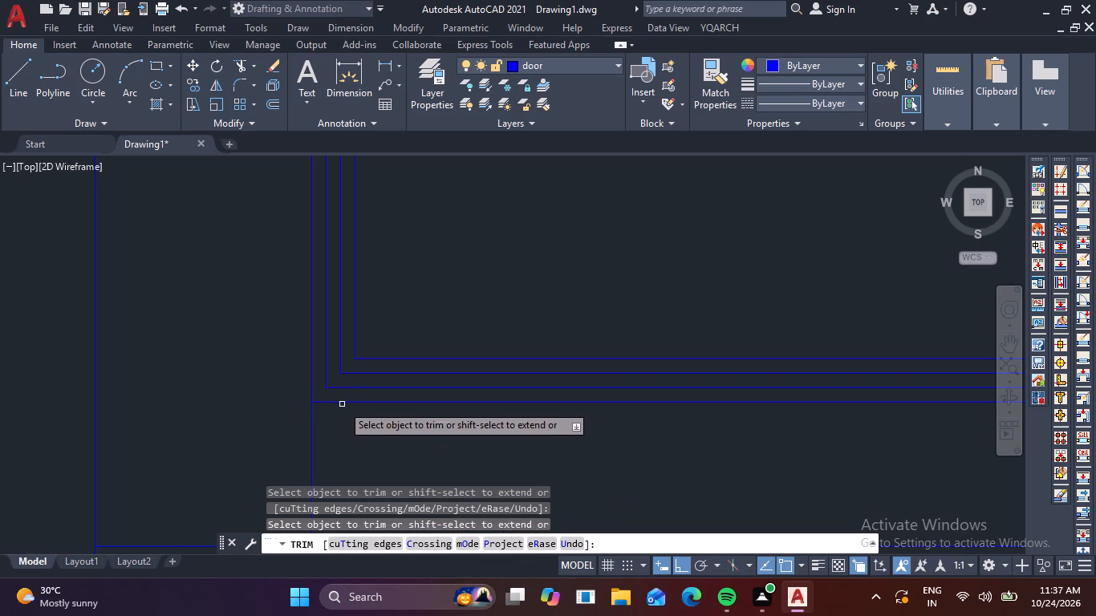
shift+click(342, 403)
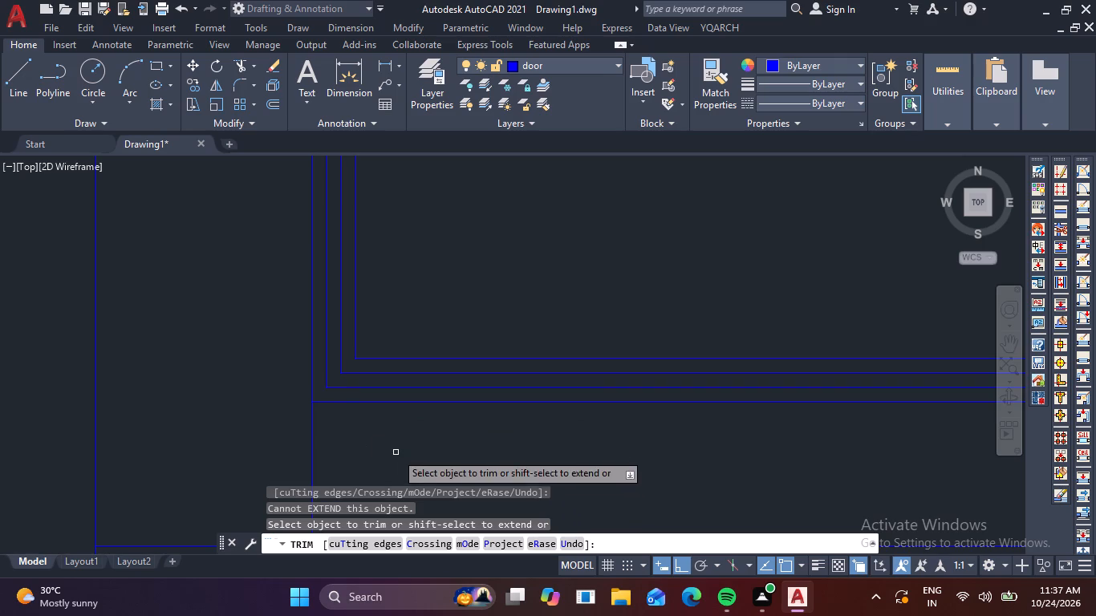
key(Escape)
Trim the inner line of the door-side wall between the two floor lines in Section B-B.
scroll(412, 456, down, 3)
middle_drag(400, 372, 401, 363)
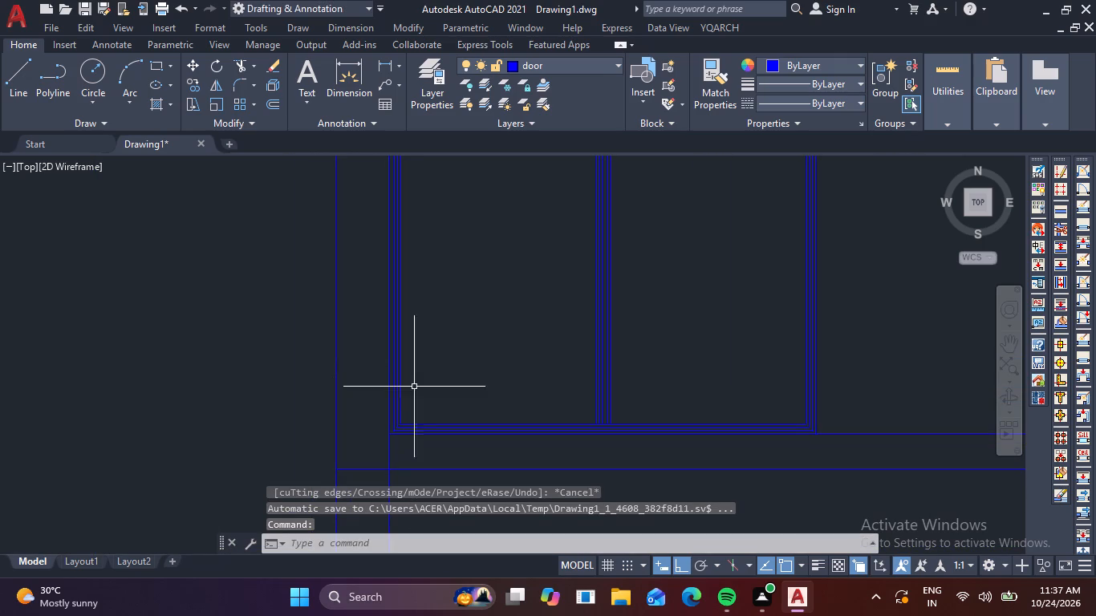
middle_drag(436, 449, 411, 378)
text(TR)
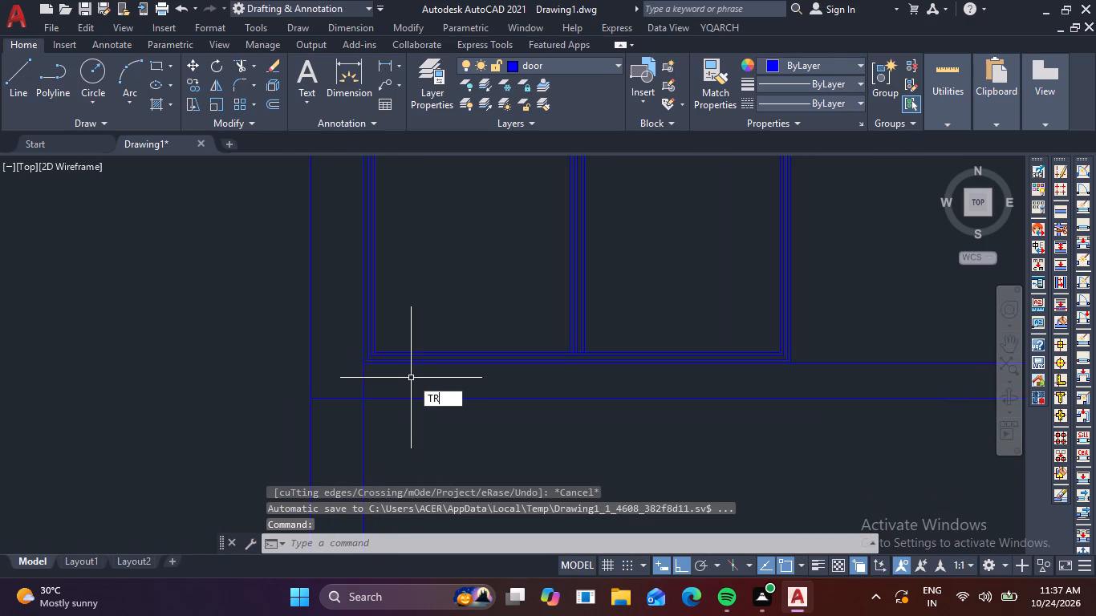
key(space)
drag(376, 391, 369, 389)
click(346, 383)
scroll(363, 392, down, 2)
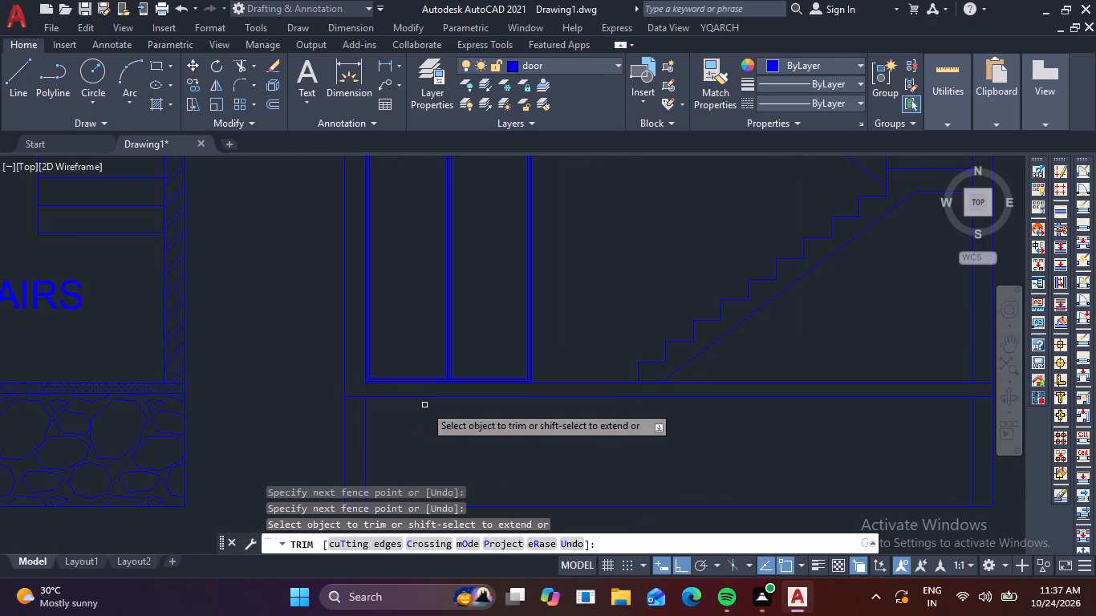
scroll(370, 394, up, 2)
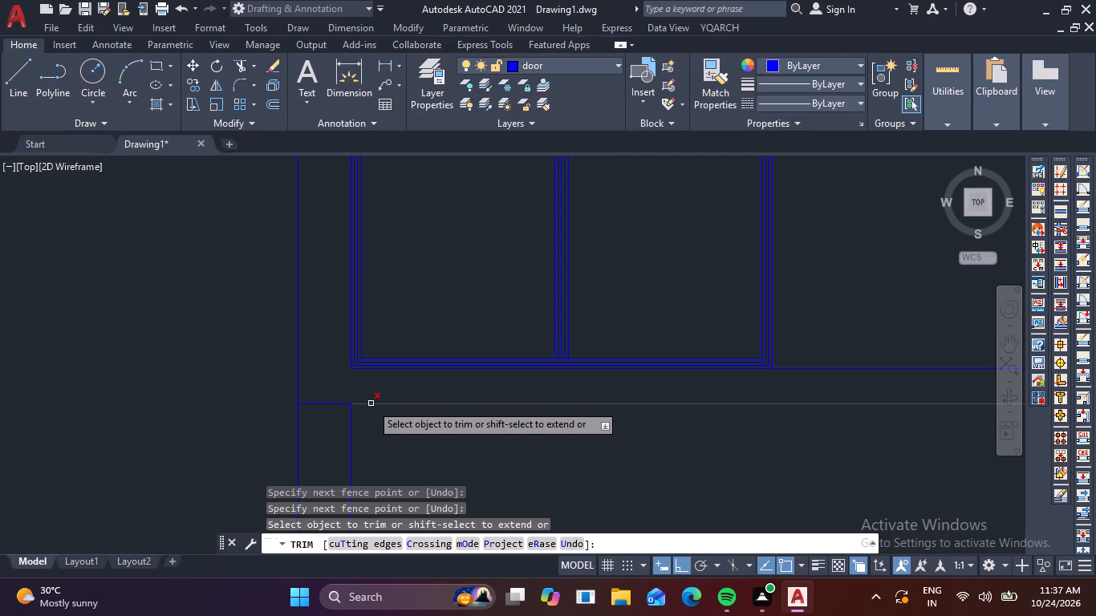
key(Escape)
Draw a horizontal line about 0.14 long from the door's bottom outer corner to the wall's outer face, continuing the ground floor line.
key(l)
key(space)
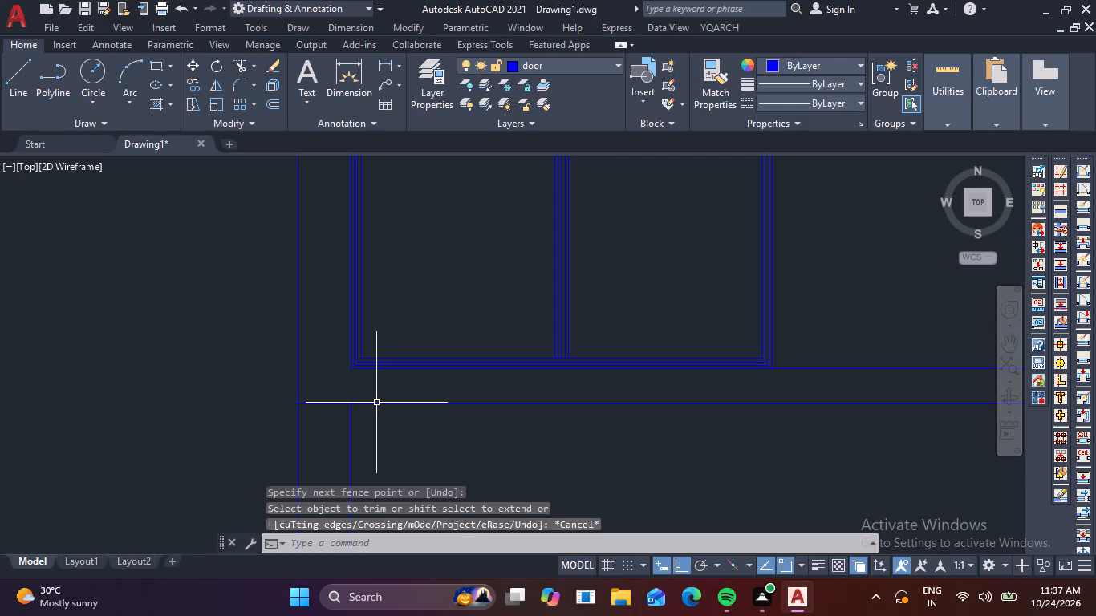
scroll(380, 404, up, 4)
scroll(284, 310, down, 1)
middle_drag(284, 310, 517, 345)
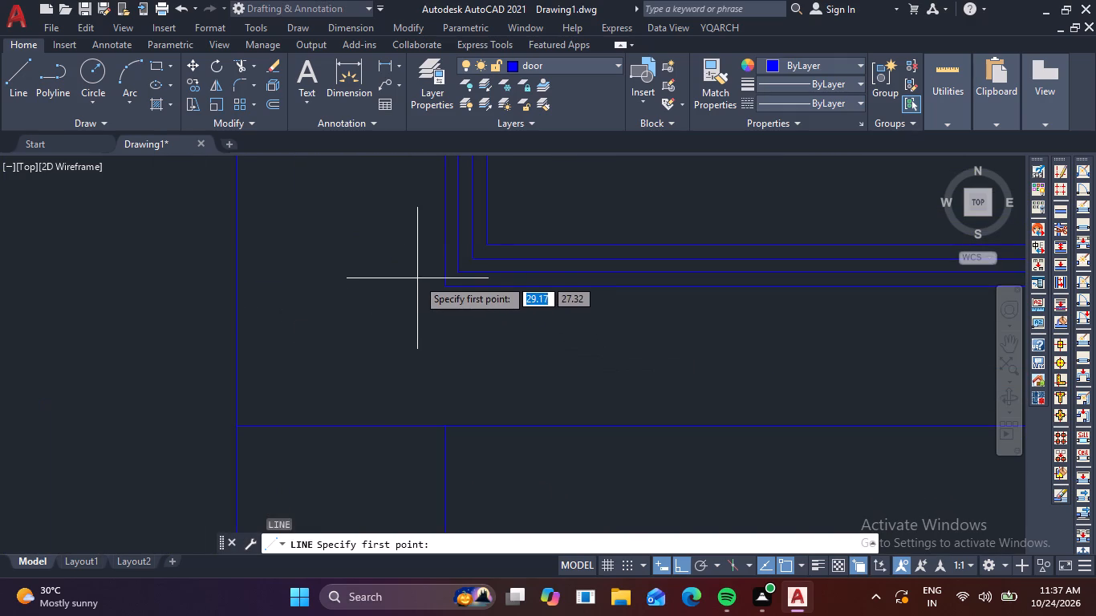
click(450, 282)
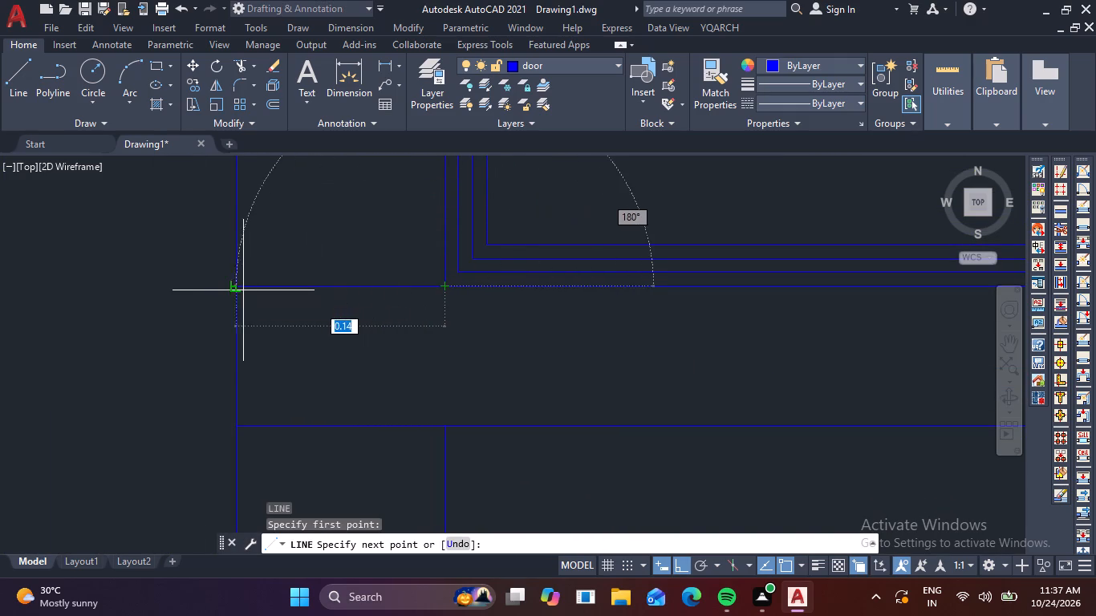
click(235, 288)
key(Escape)
Add a horizontal ortho multileader from the stair-side outer wall, midway between the two floor lines, reading PCC 0.1M and DEEP on two lines.
scroll(235, 288, down, 3)
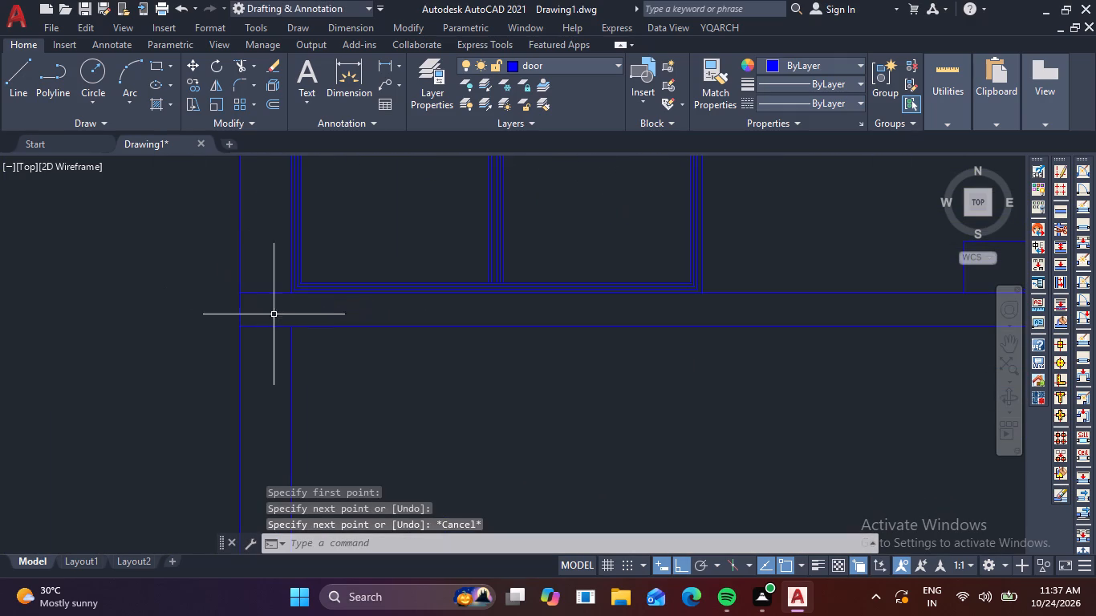
scroll(334, 324, down, 3)
middle_drag(339, 348, 252, 351)
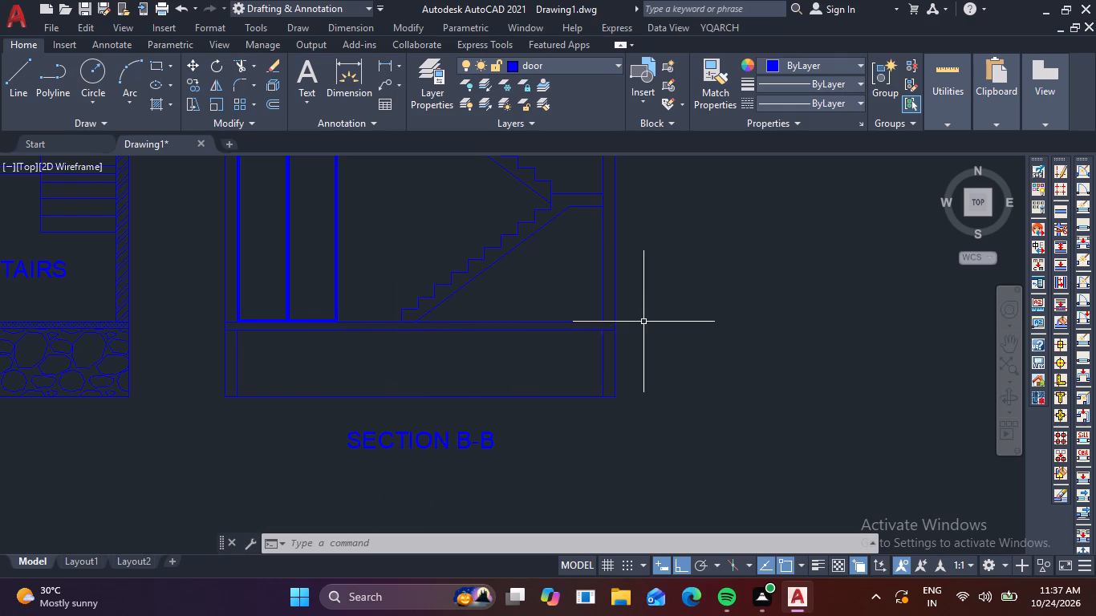
middle_drag(639, 323, 560, 350)
text(MULR)
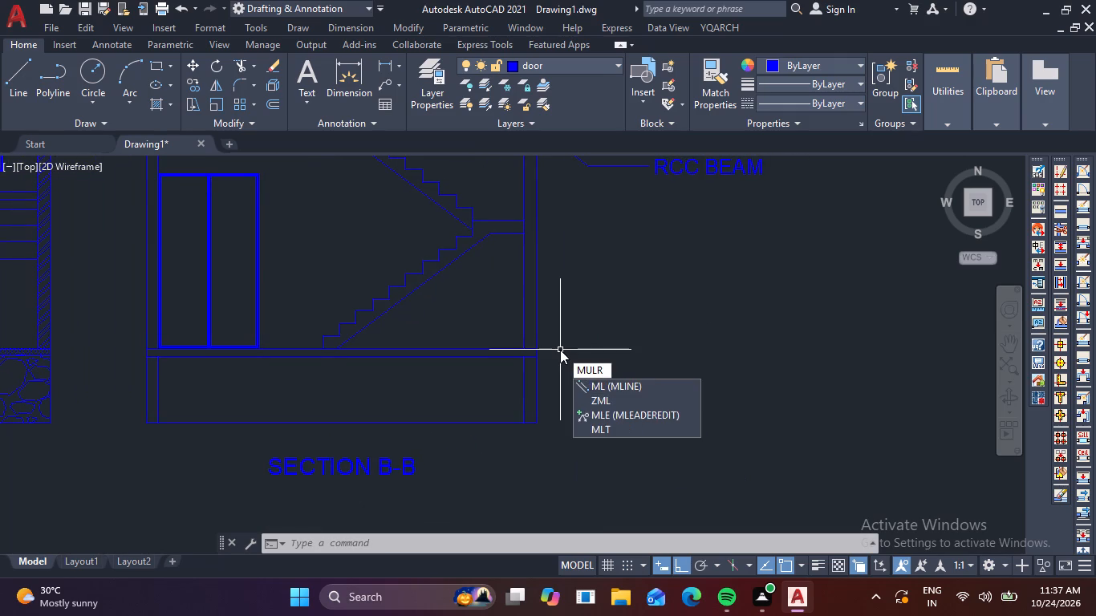
key(BackSpace)
text(T)
key(space)
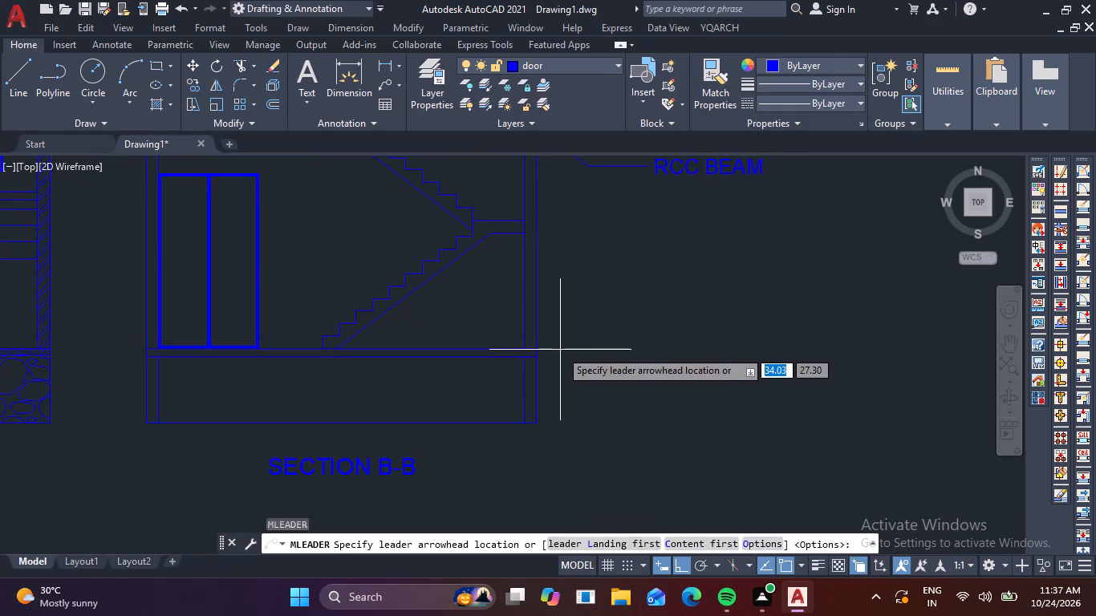
scroll(537, 353, up, 3)
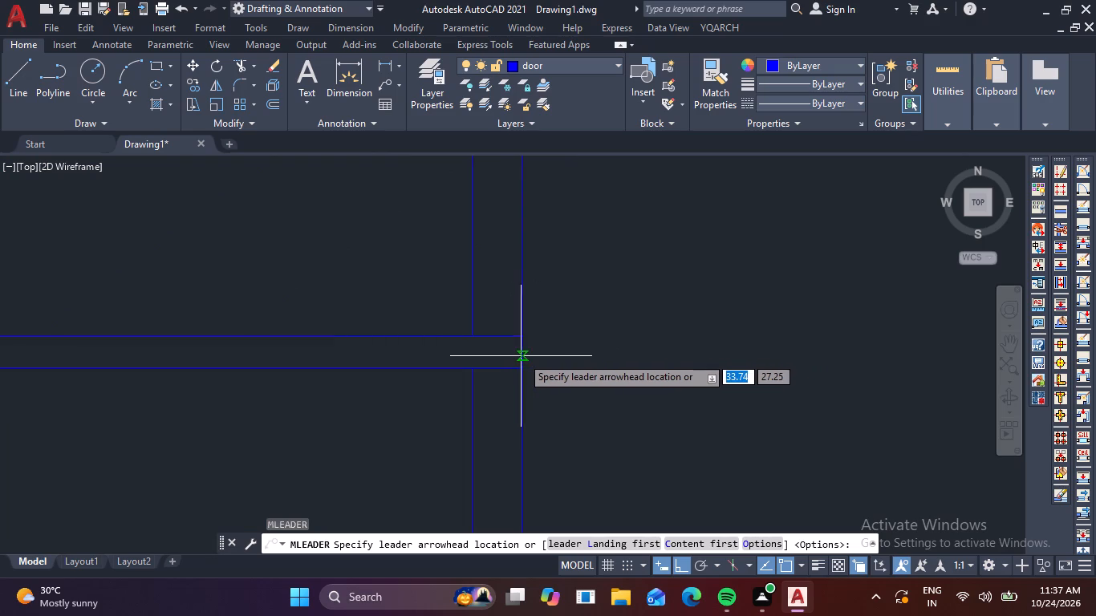
click(522, 356)
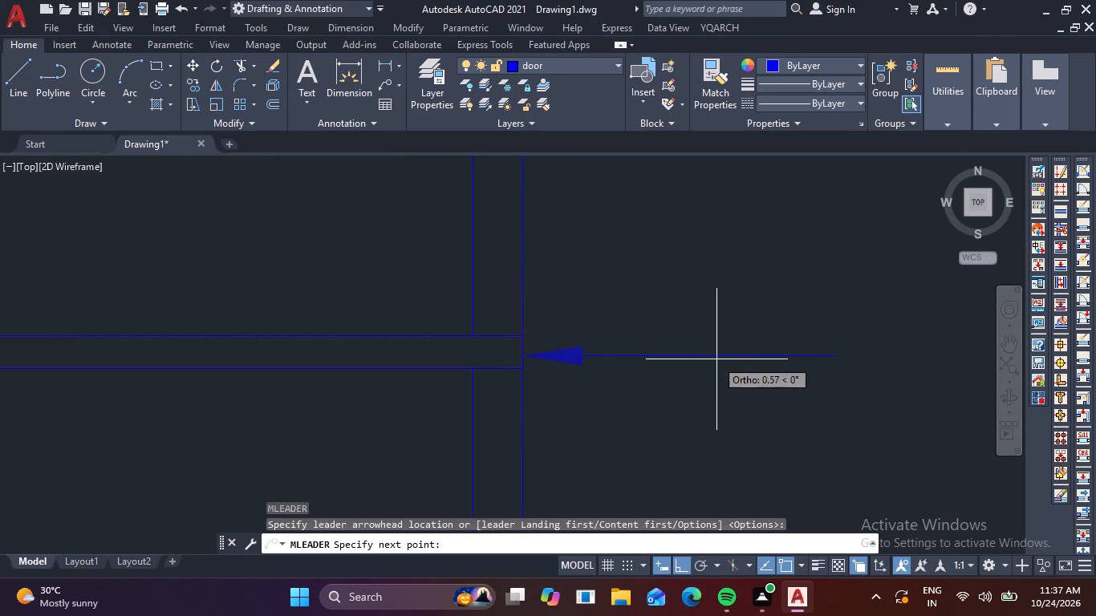
click(716, 359)
scroll(716, 359, down, 3)
middle_drag(607, 375, 409, 381)
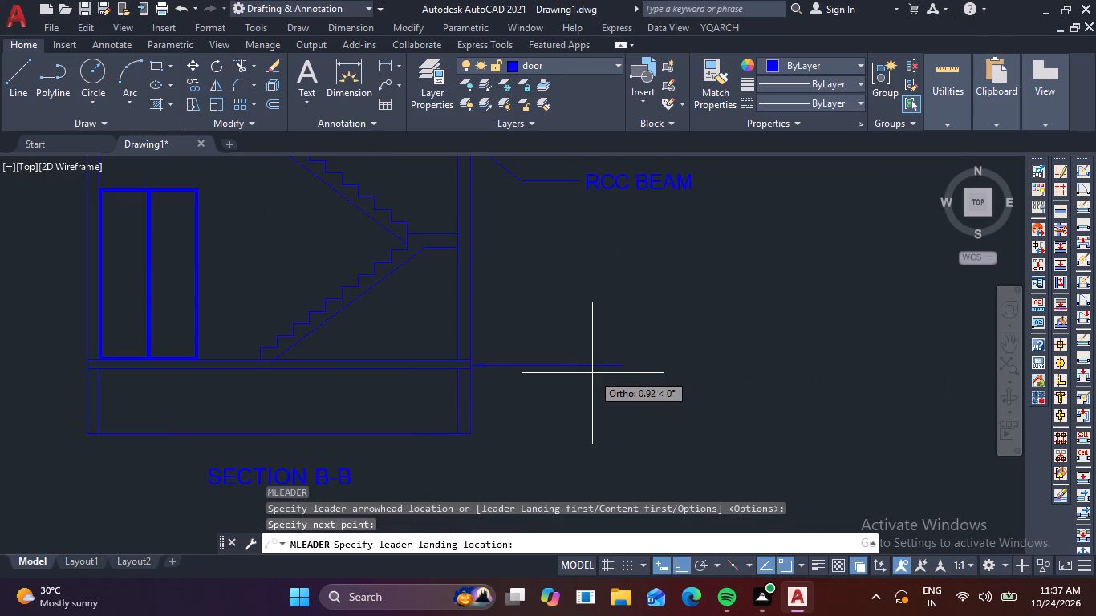
click(534, 371)
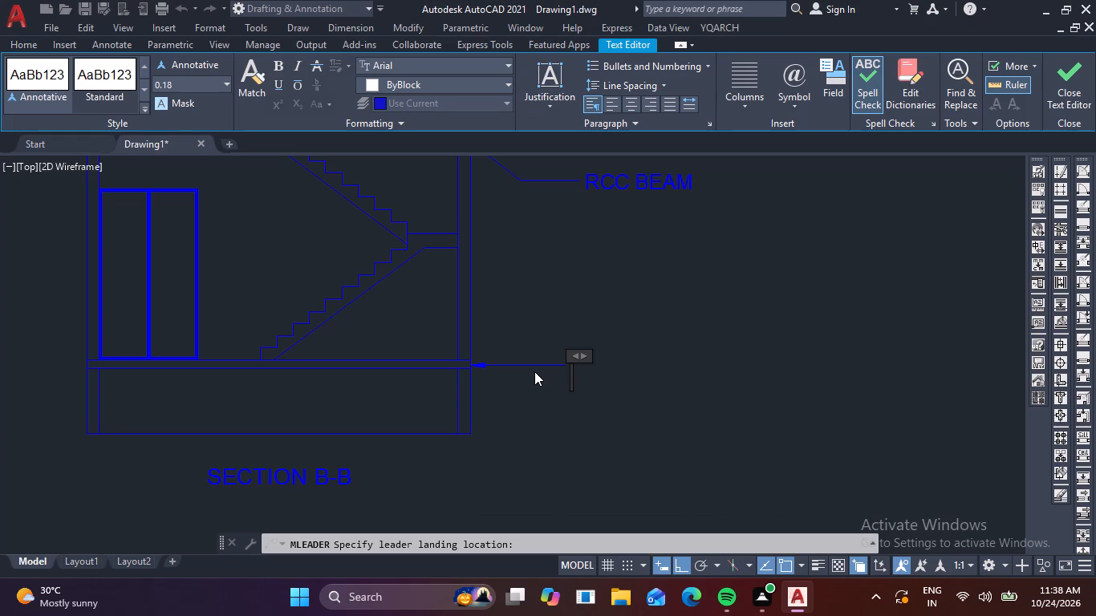
text(PCC)
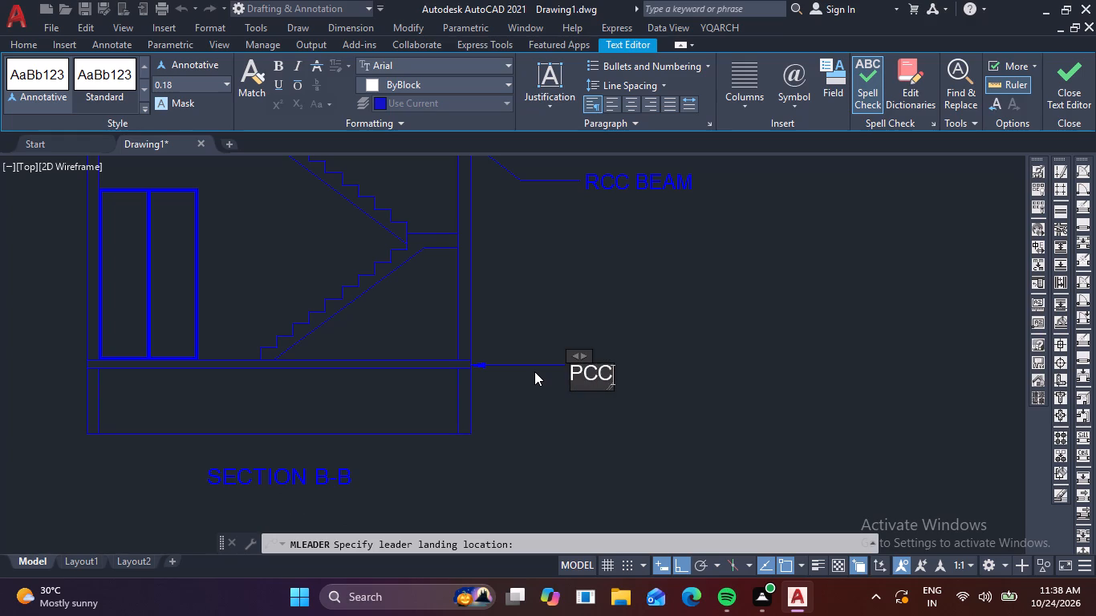
key(space)
text(0.1)
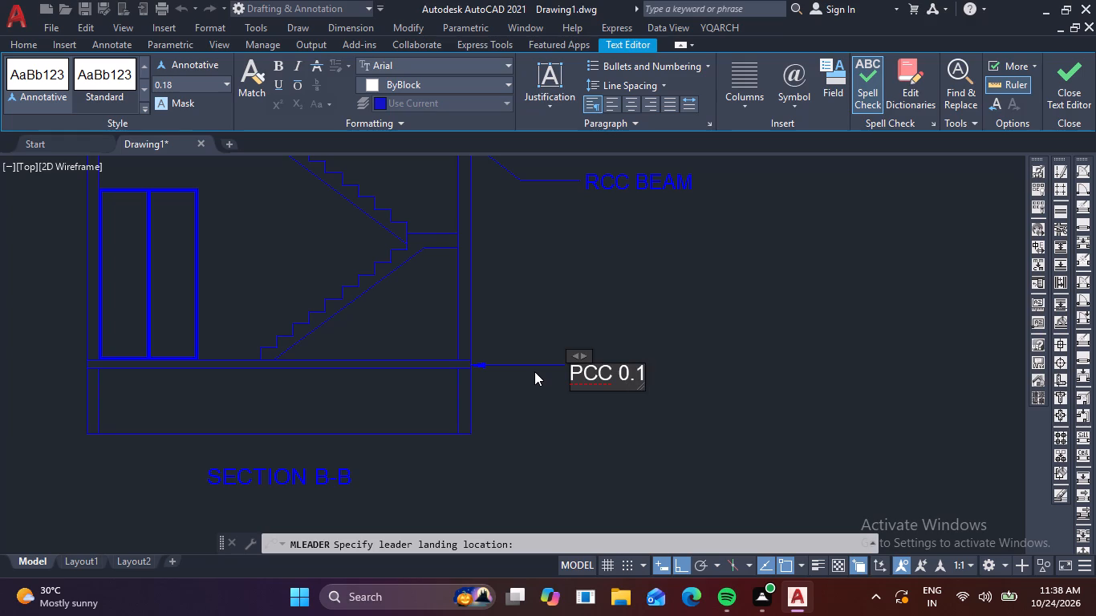
key(m)
key(Return)
text(DEEP)
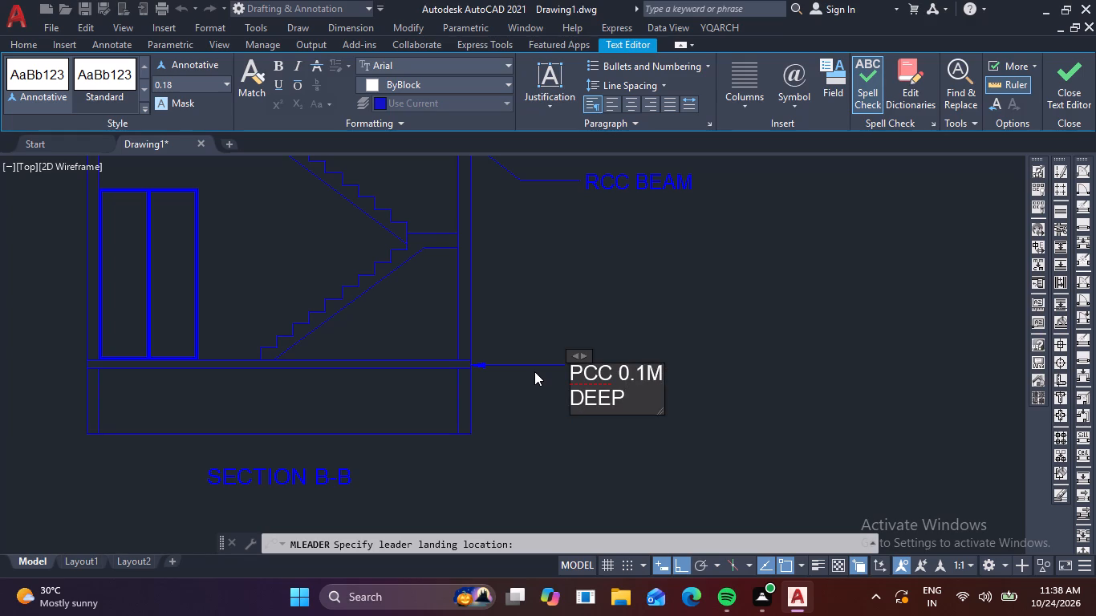
click(504, 420)
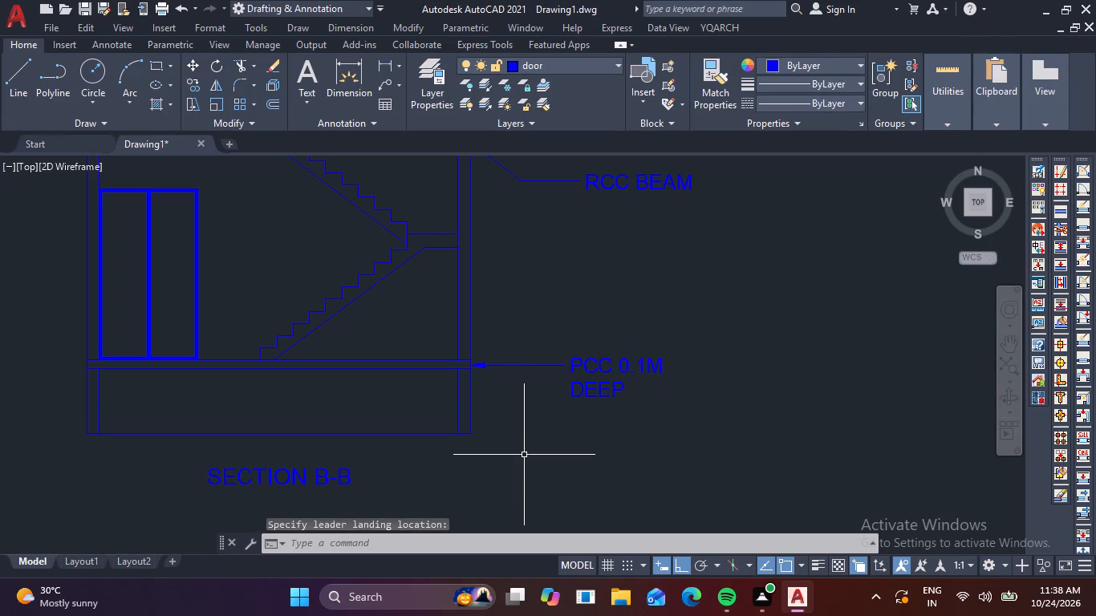
Add a multileader from Section B-B's bottom line at the stair-side wall, angled down then horizontal, reading MURUM and FILLING on two lines.
key(space)
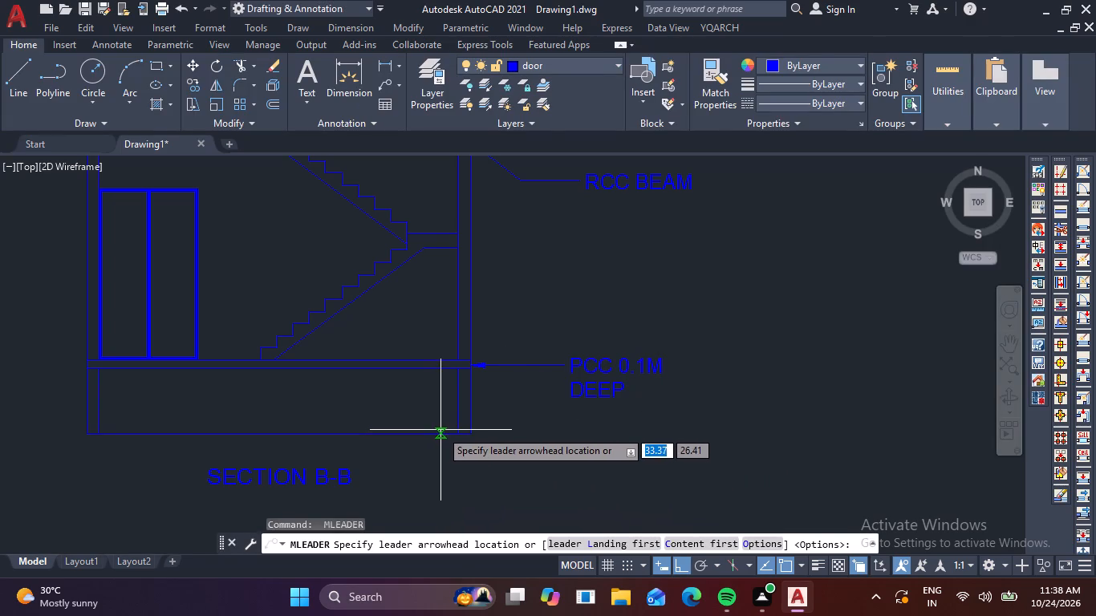
click(446, 427)
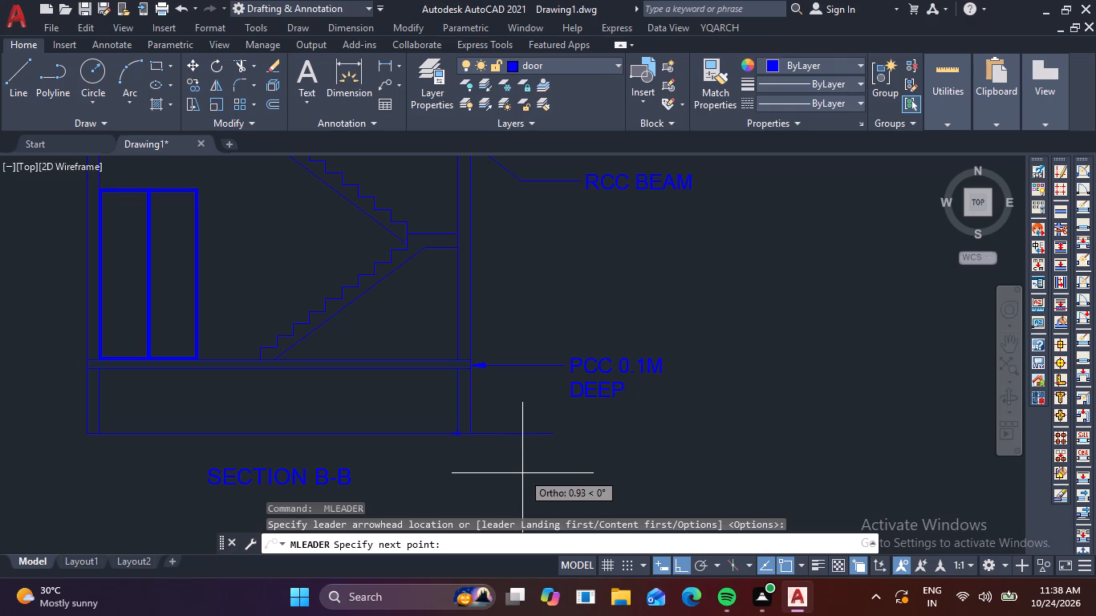
key(F8)
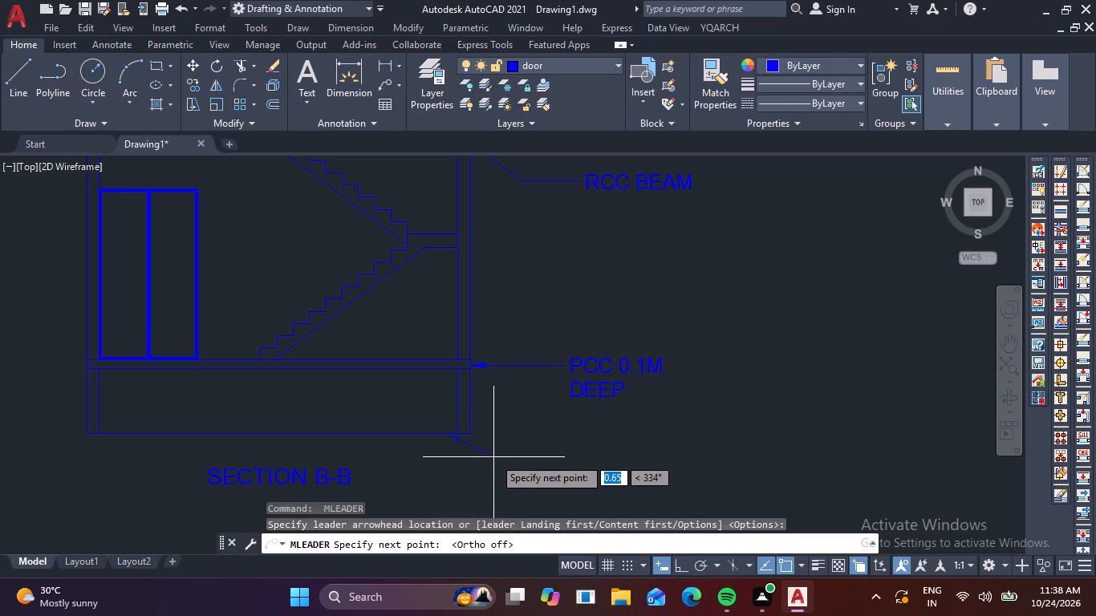
click(493, 457)
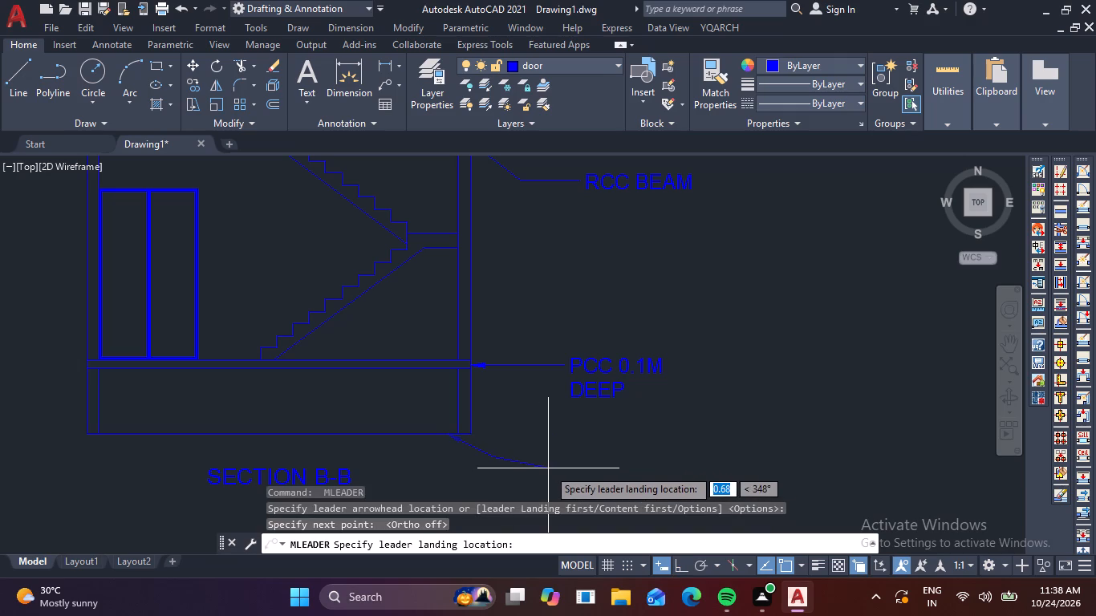
key(F8)
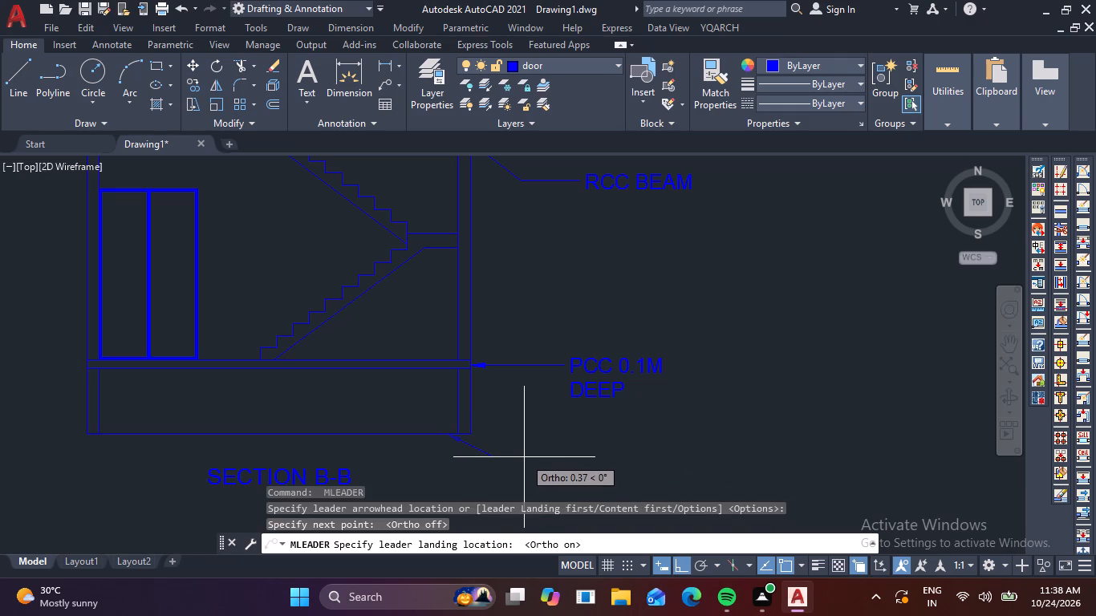
click(524, 457)
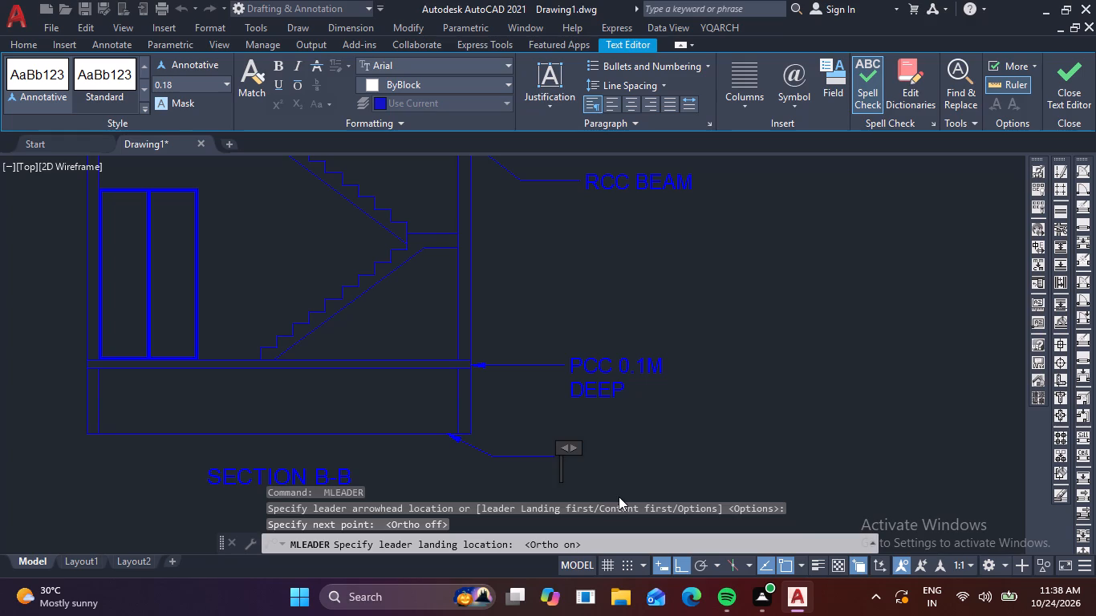
text(MU)
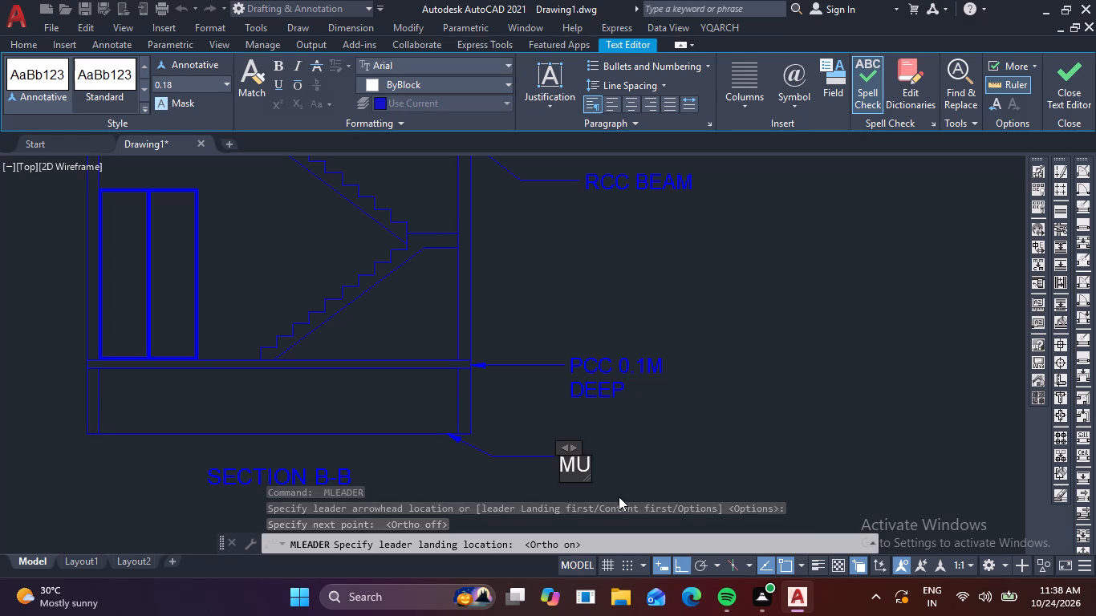
text(RUM)
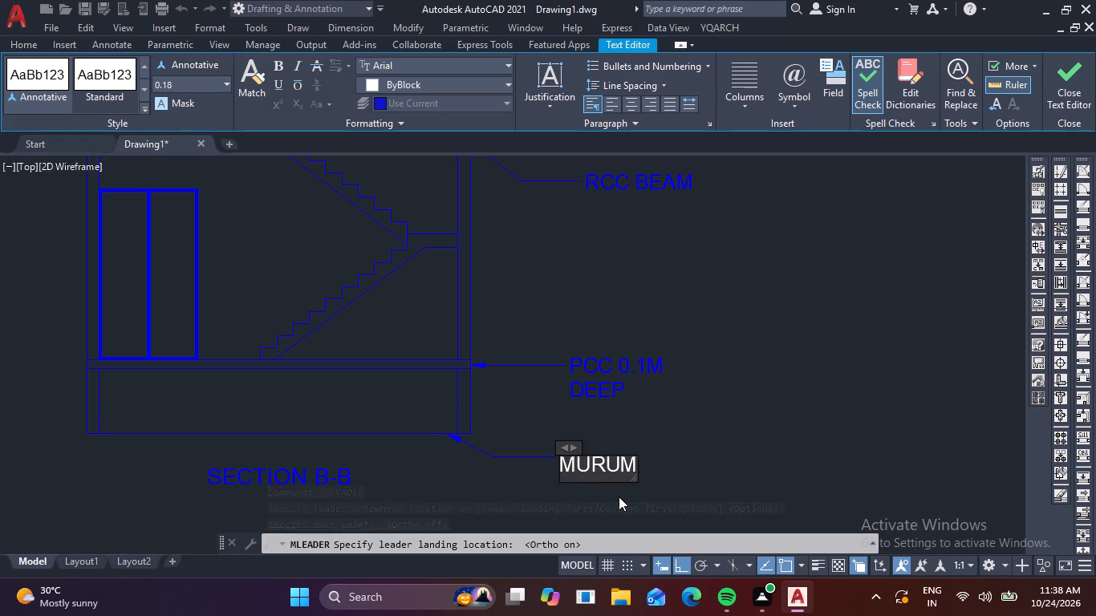
key(Return)
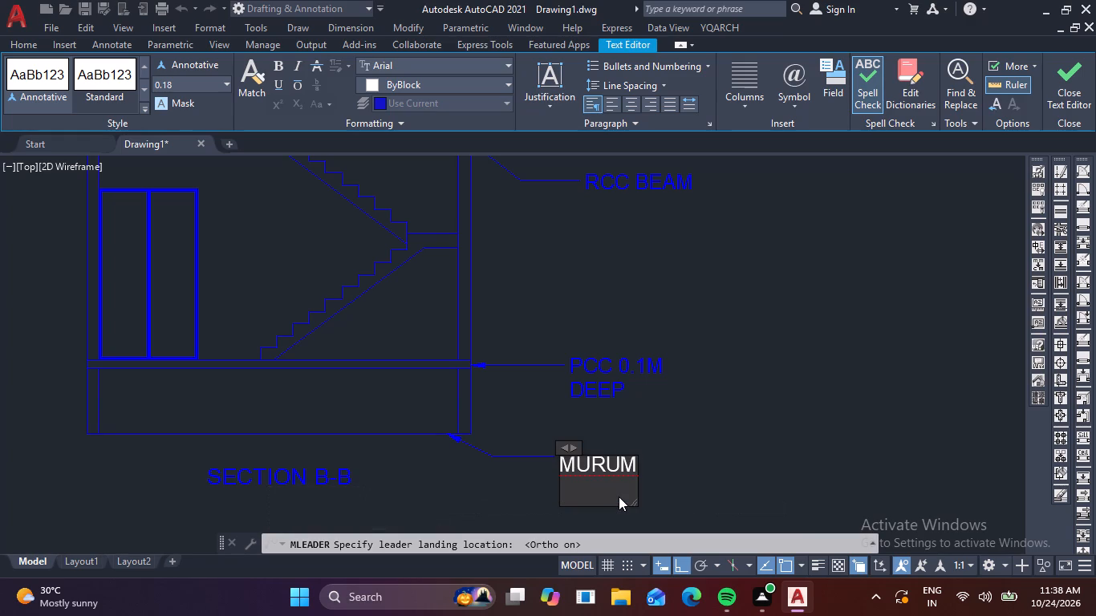
text(FI)
text(LL)
text(IN)
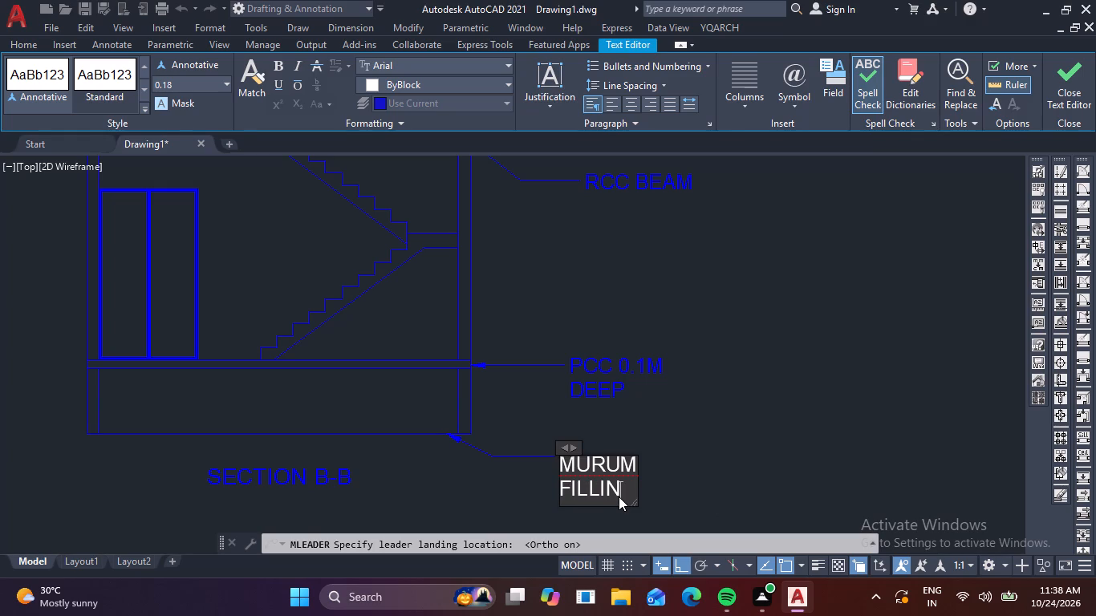
key(g)
click(704, 440)
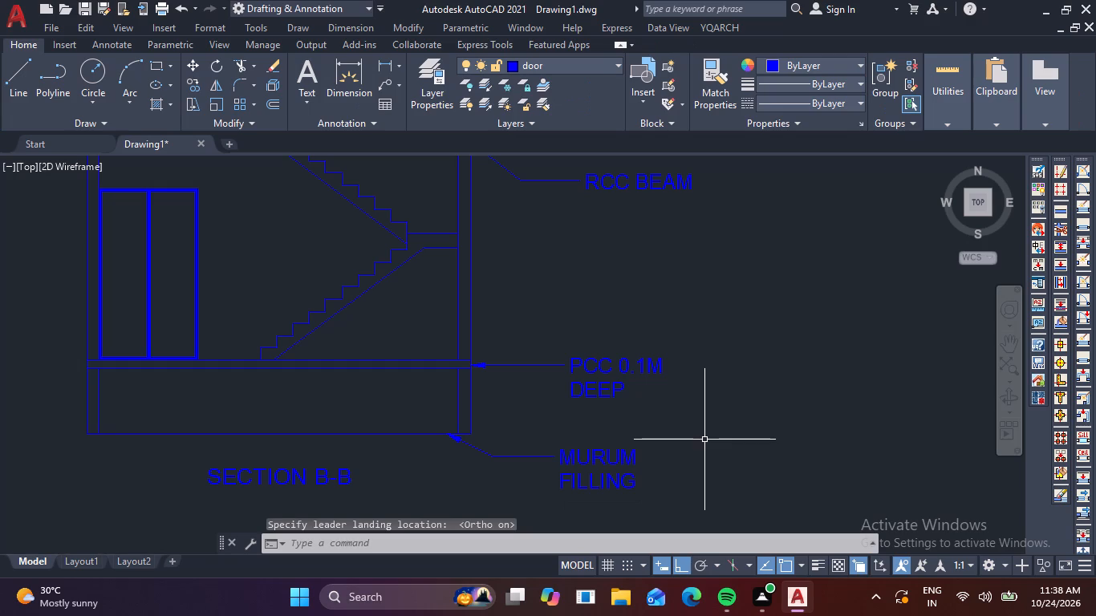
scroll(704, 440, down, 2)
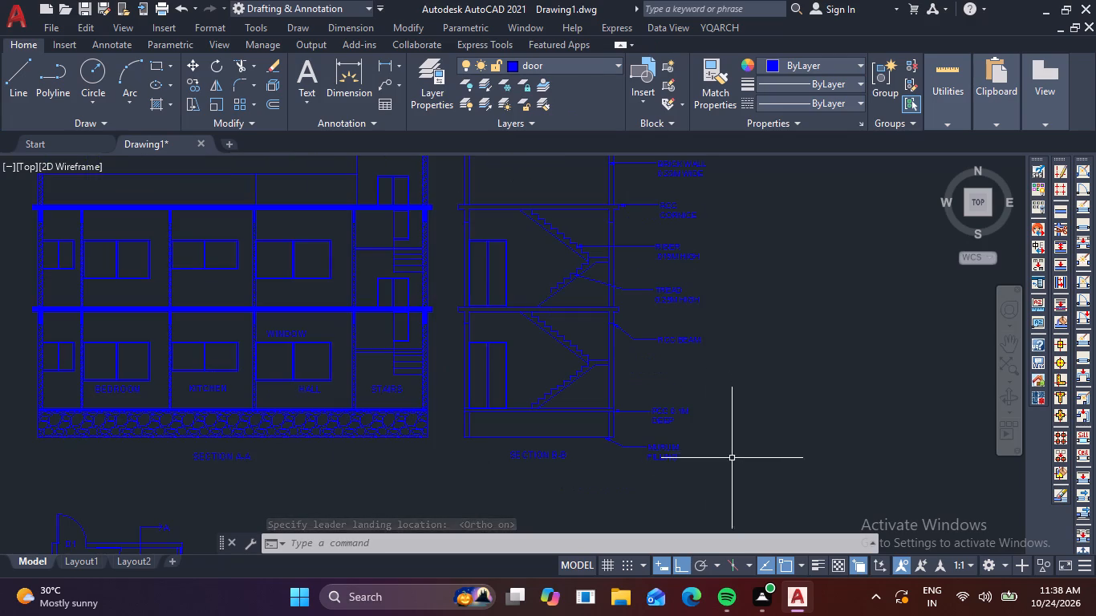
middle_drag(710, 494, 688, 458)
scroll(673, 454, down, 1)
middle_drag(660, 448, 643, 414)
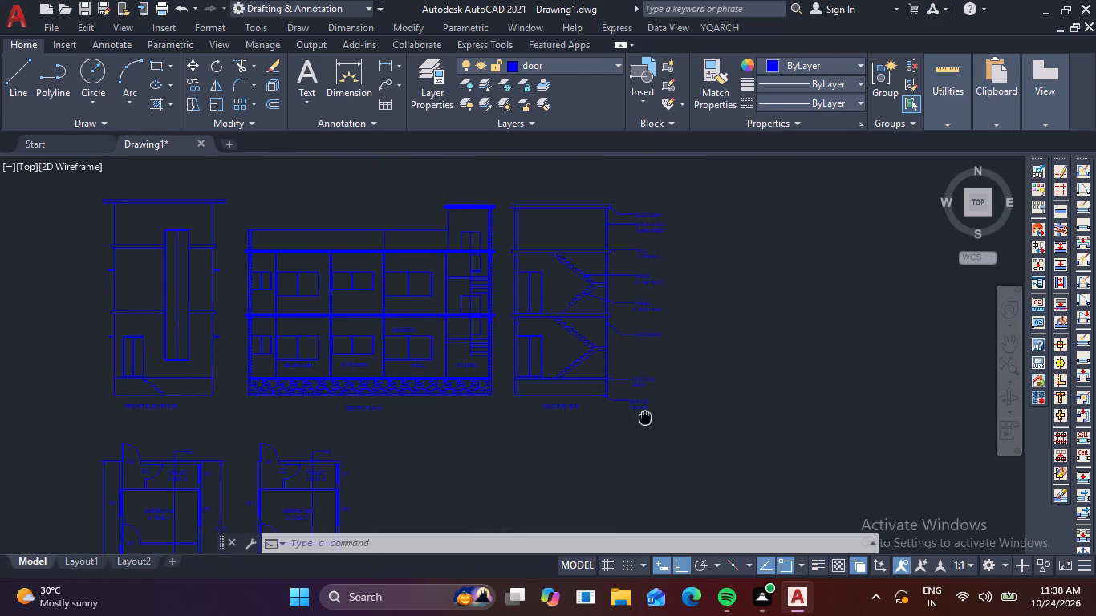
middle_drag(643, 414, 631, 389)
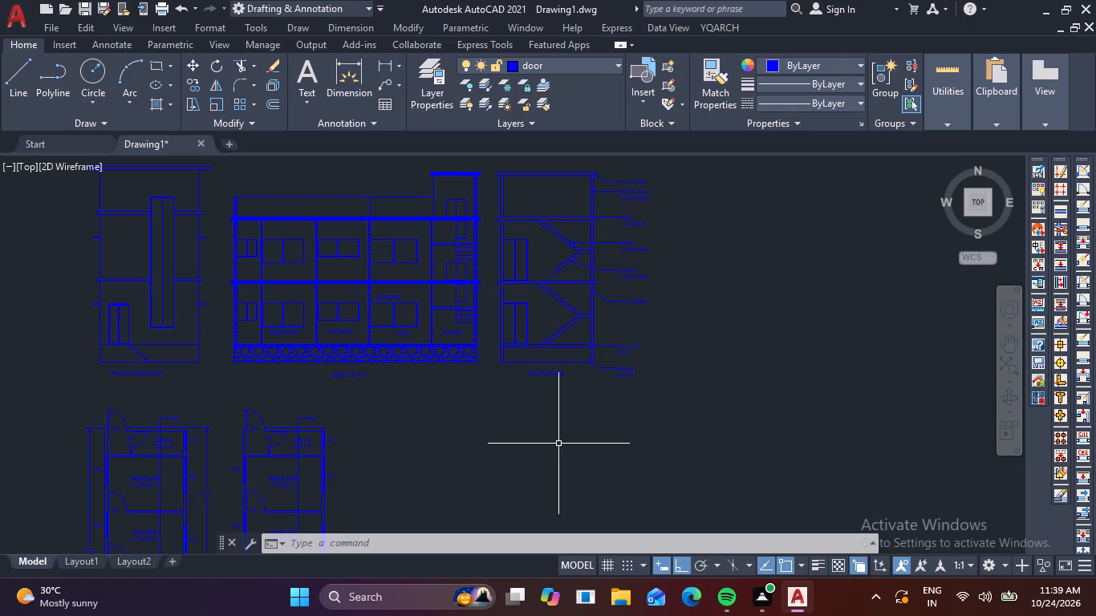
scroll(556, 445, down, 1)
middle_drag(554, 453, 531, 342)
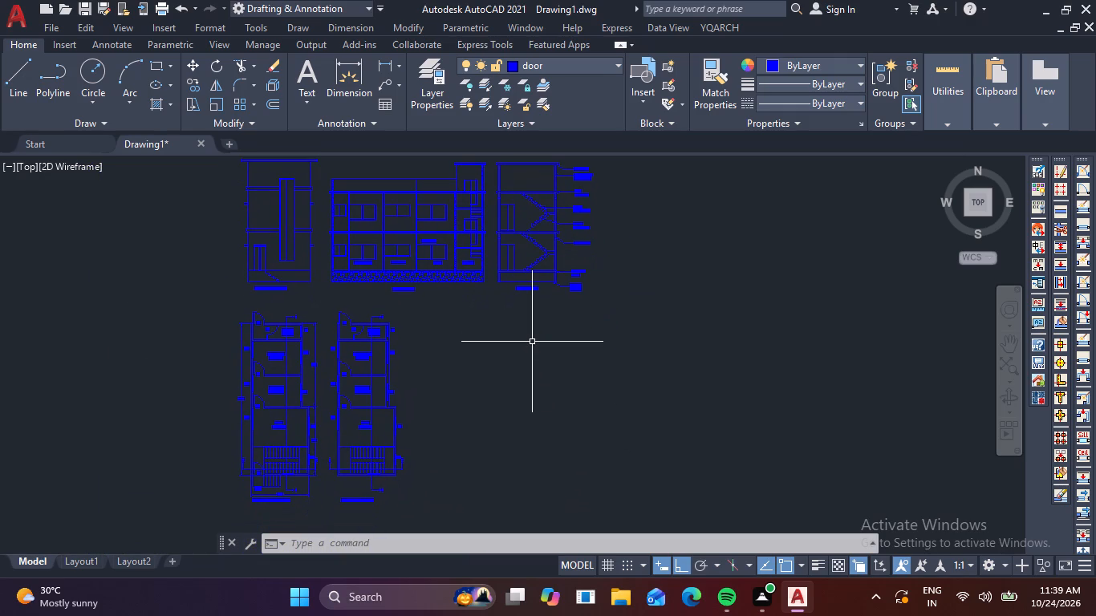